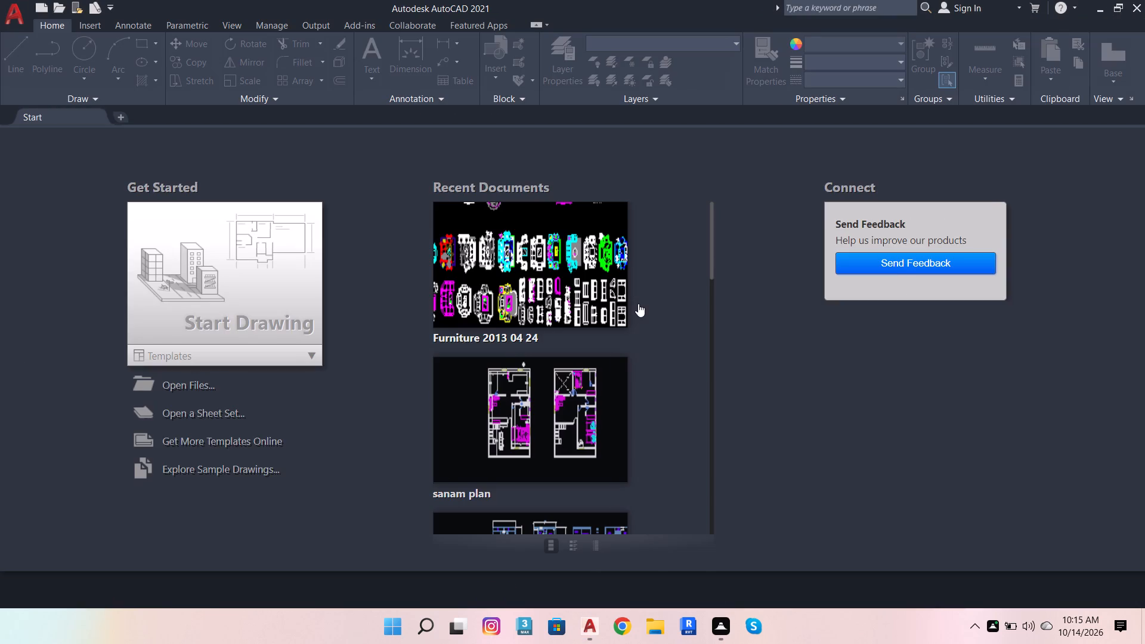
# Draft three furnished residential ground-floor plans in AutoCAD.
# Start a new blank drawing.
pyautogui.click(270, 305)
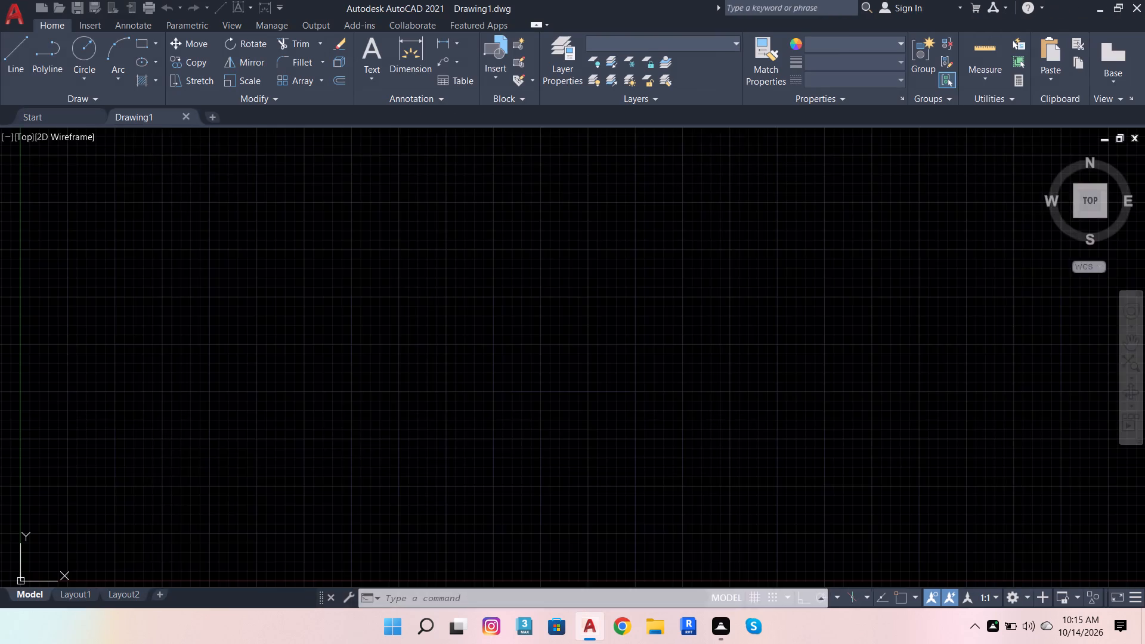
# Open the Options dialog, apply its existing Open and Save settings and close it.
pyautogui.write('op')
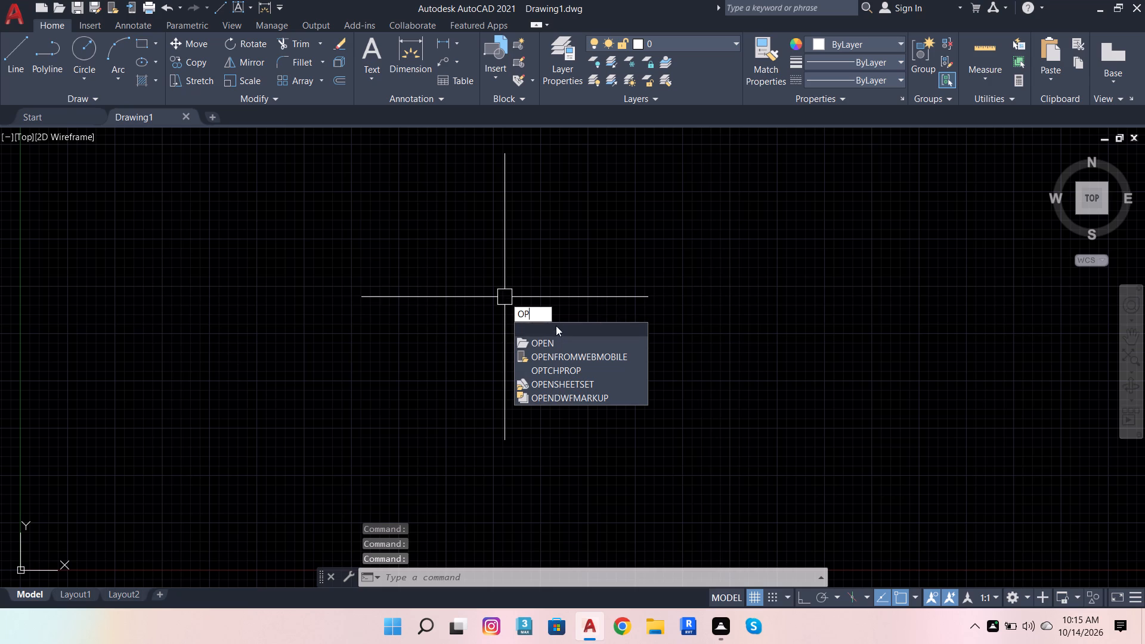
pyautogui.click(556, 326)
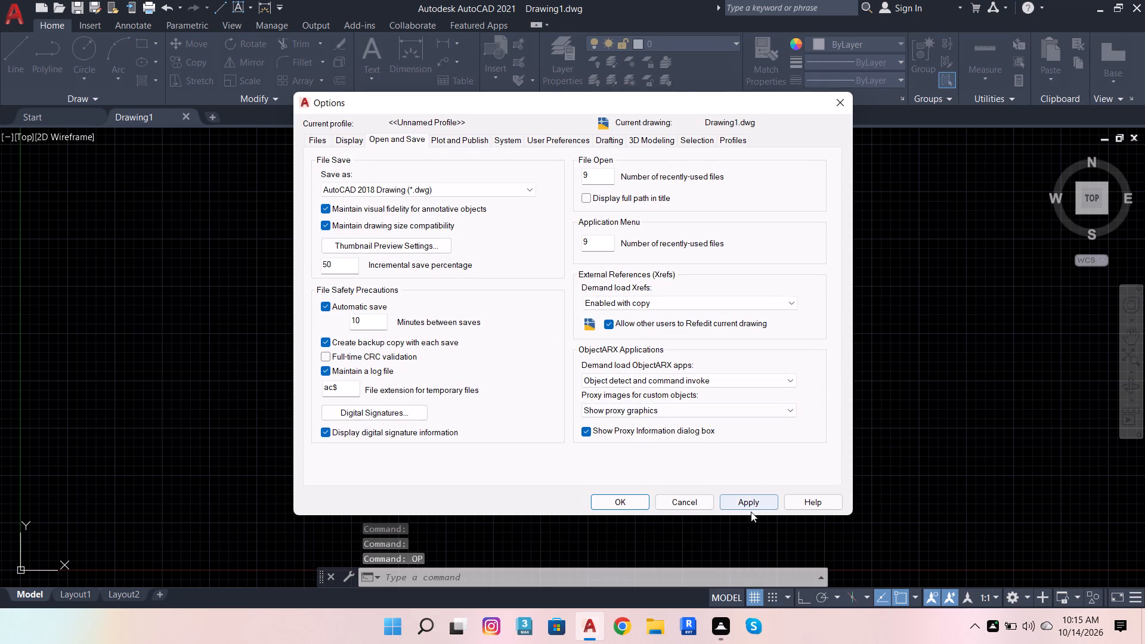
pyautogui.click(756, 501)
pyautogui.click(621, 499)
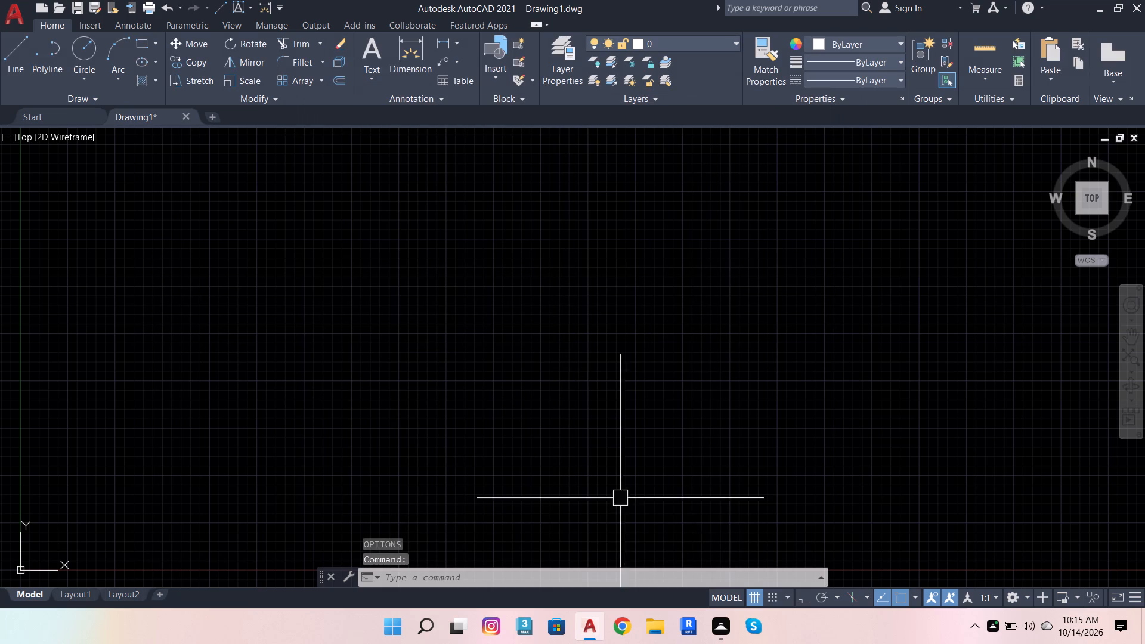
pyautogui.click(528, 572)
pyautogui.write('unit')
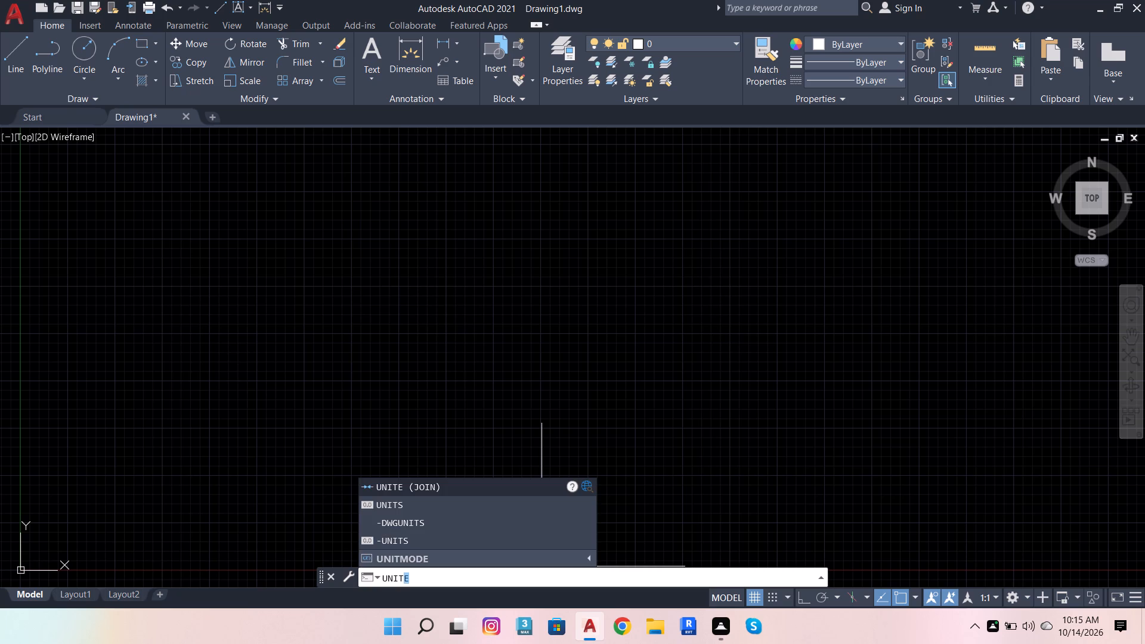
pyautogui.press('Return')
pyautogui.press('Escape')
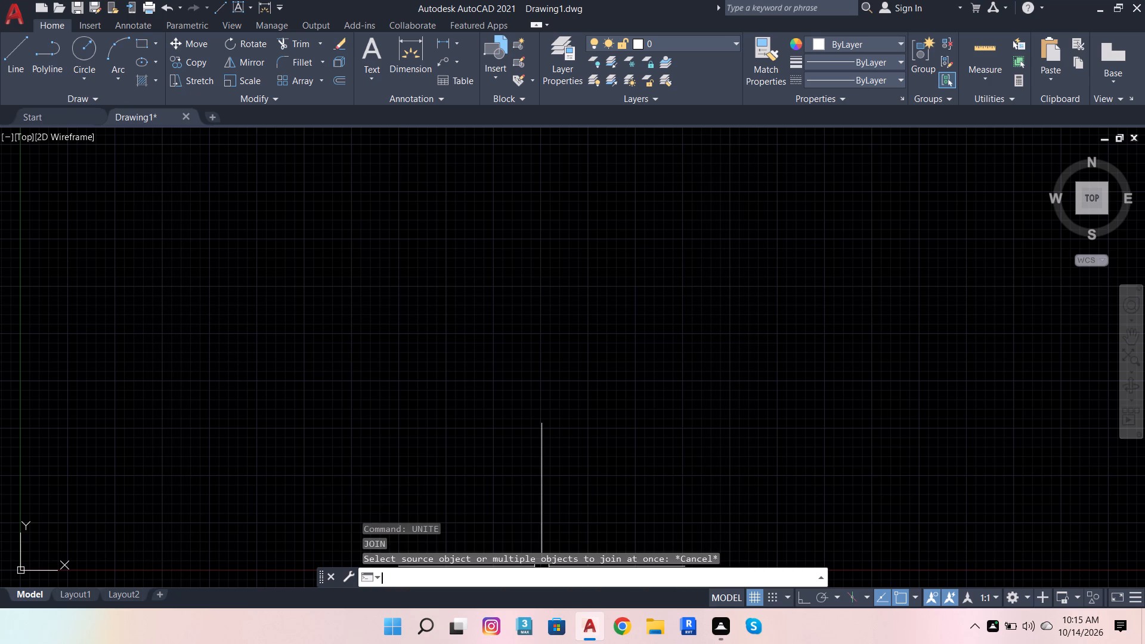
# Configure the drawing units to Architectural length type with 0'-0" precision.
pyautogui.write('un')
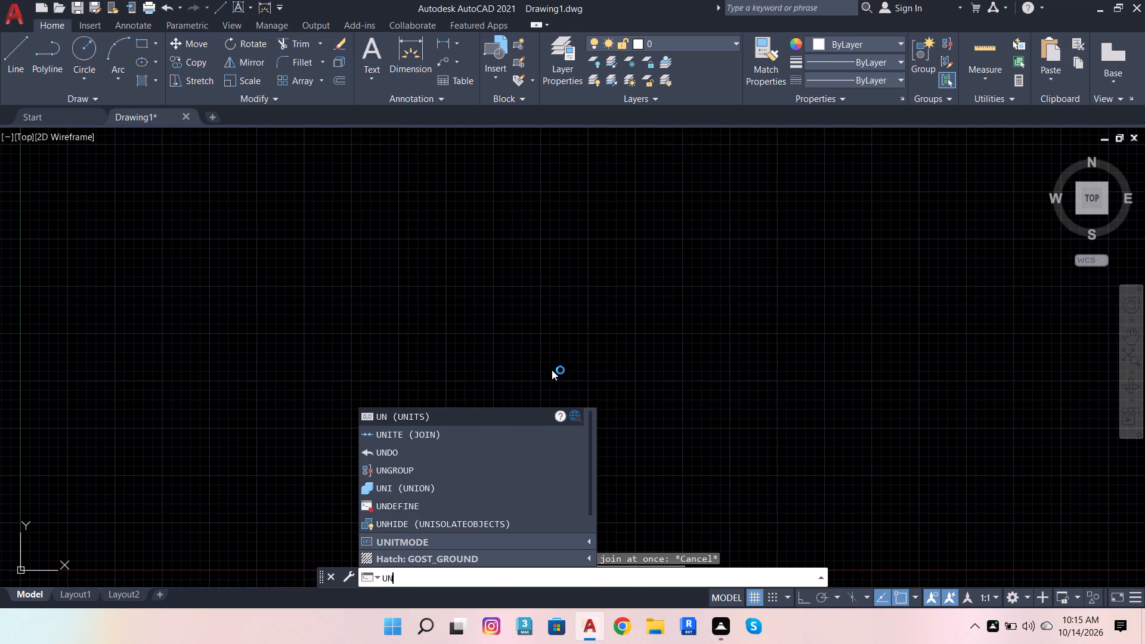
pyautogui.click(494, 411)
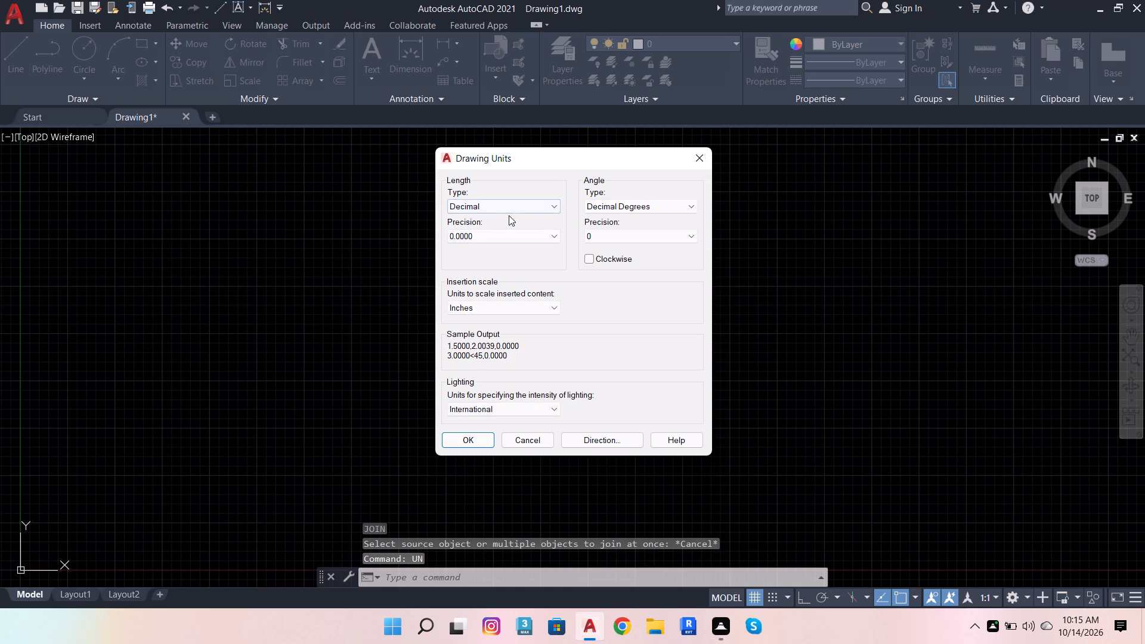
pyautogui.click(519, 211)
pyautogui.click(510, 216)
pyautogui.click(503, 233)
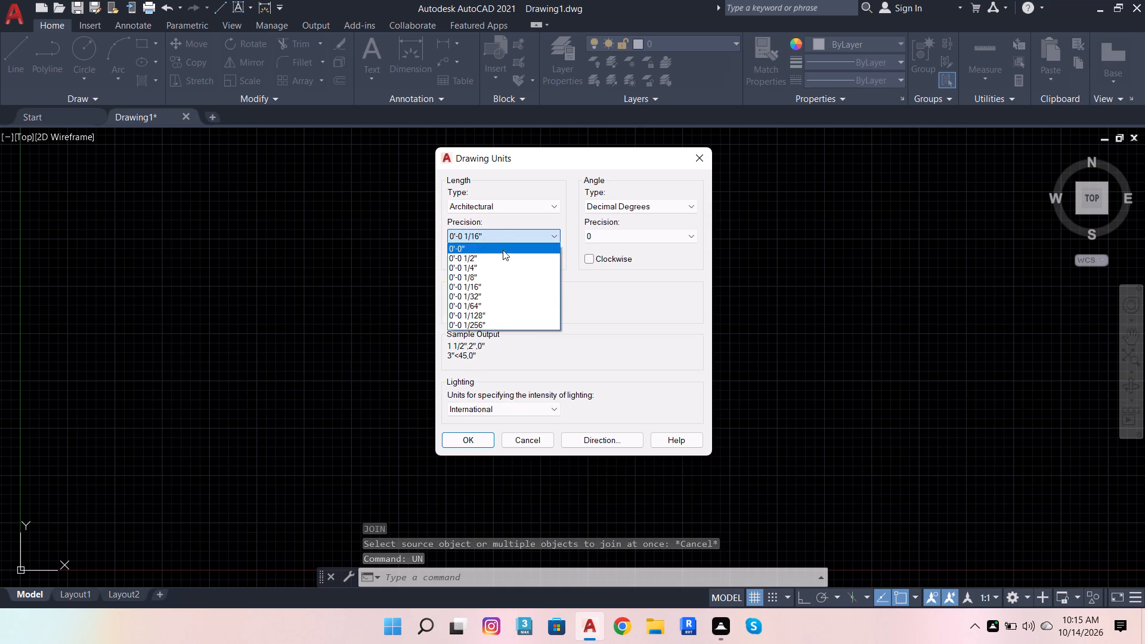
pyautogui.click(503, 246)
pyautogui.click(474, 443)
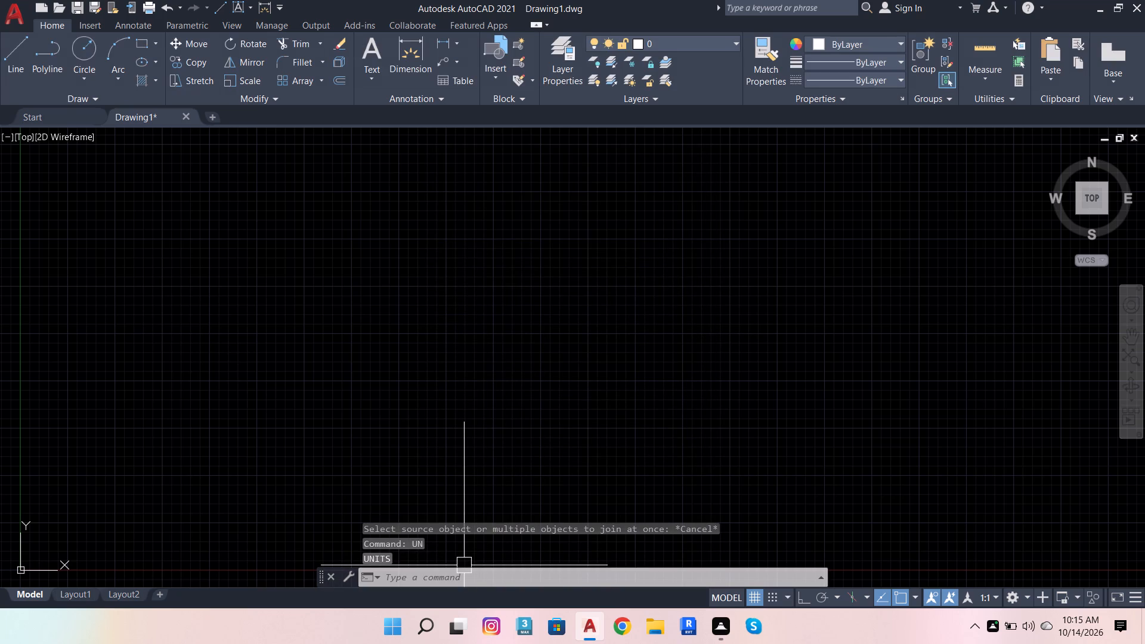
# Set the model space limits with the default 0,0 lower-left corner and 60',90' as the upper-right corner.
pyautogui.click(460, 588)
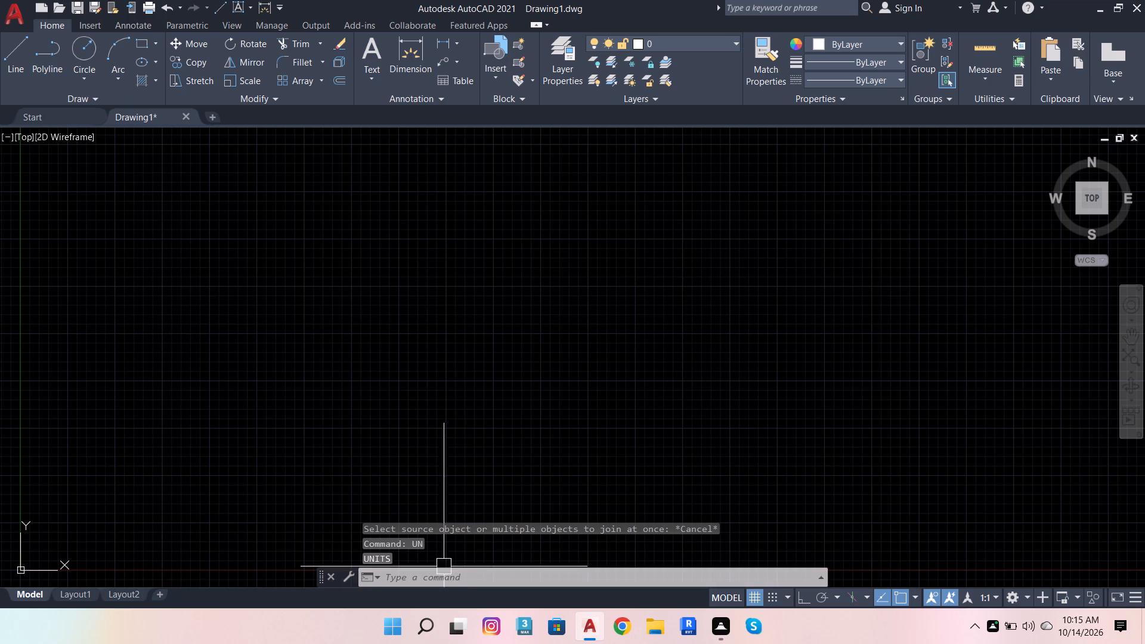
pyautogui.click(440, 583)
pyautogui.write('lii')
pyautogui.press('BackSpace')
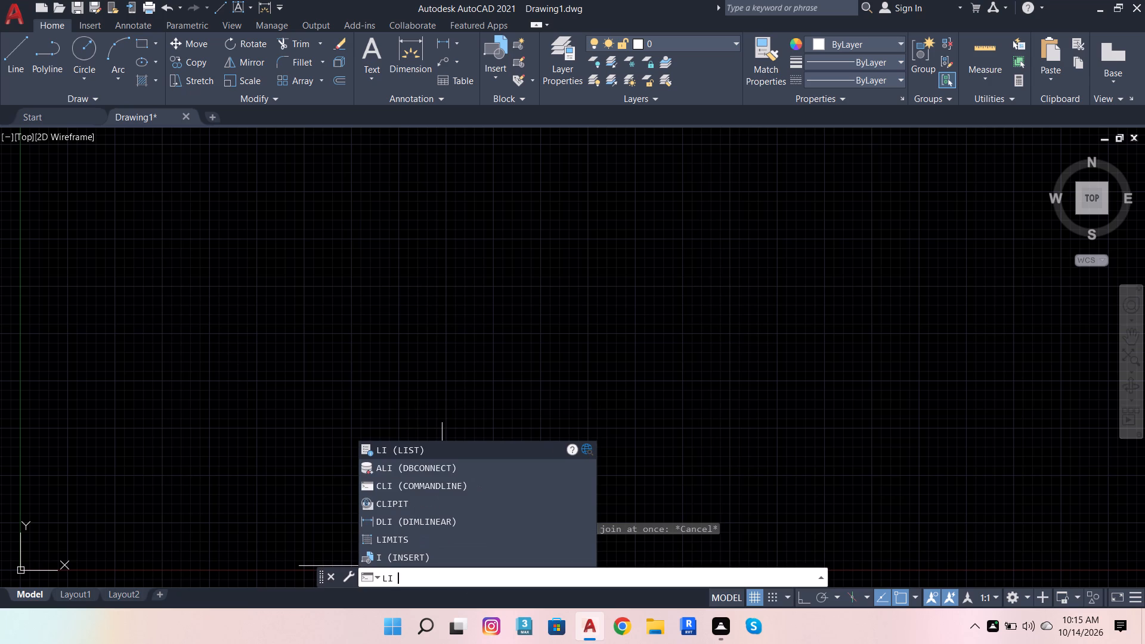
pyautogui.press('BackSpace')
pyautogui.press('i')
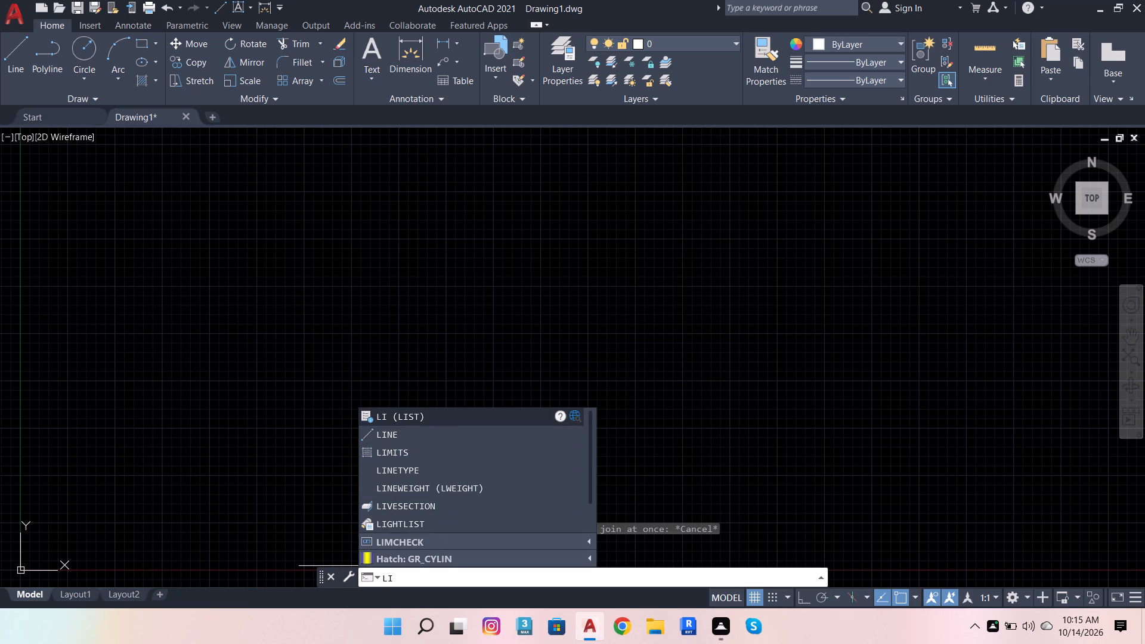
pyautogui.press('i')
pyautogui.press('BackSpace')
pyautogui.write('mi')
pyautogui.press('t')
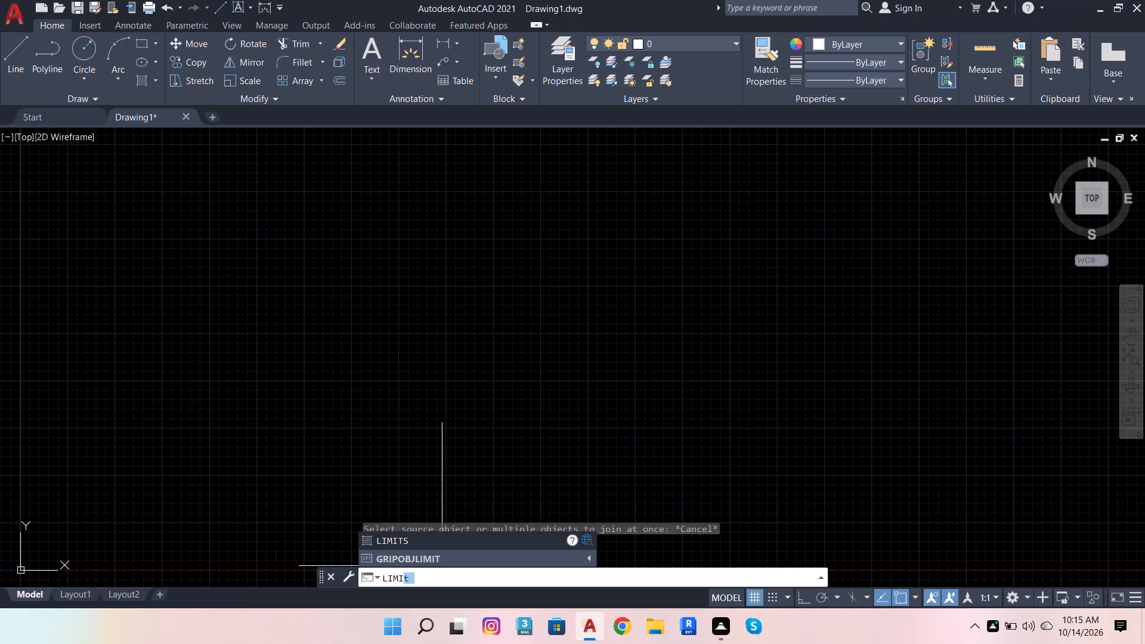
pyautogui.press('s')
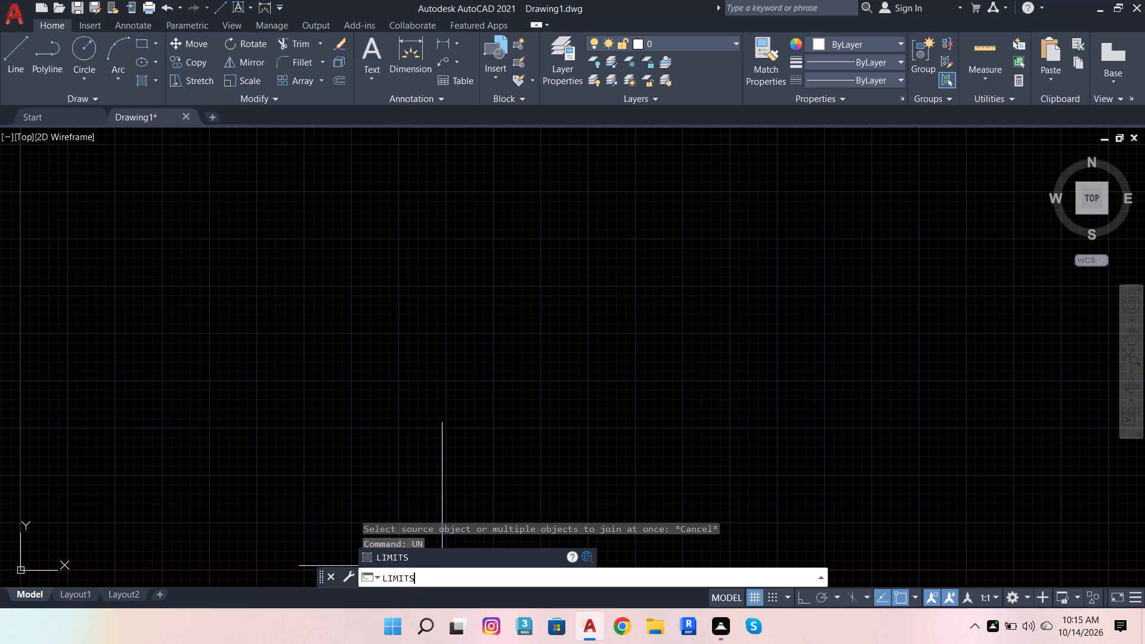
pyautogui.press('Return')
pyautogui.press('Return')
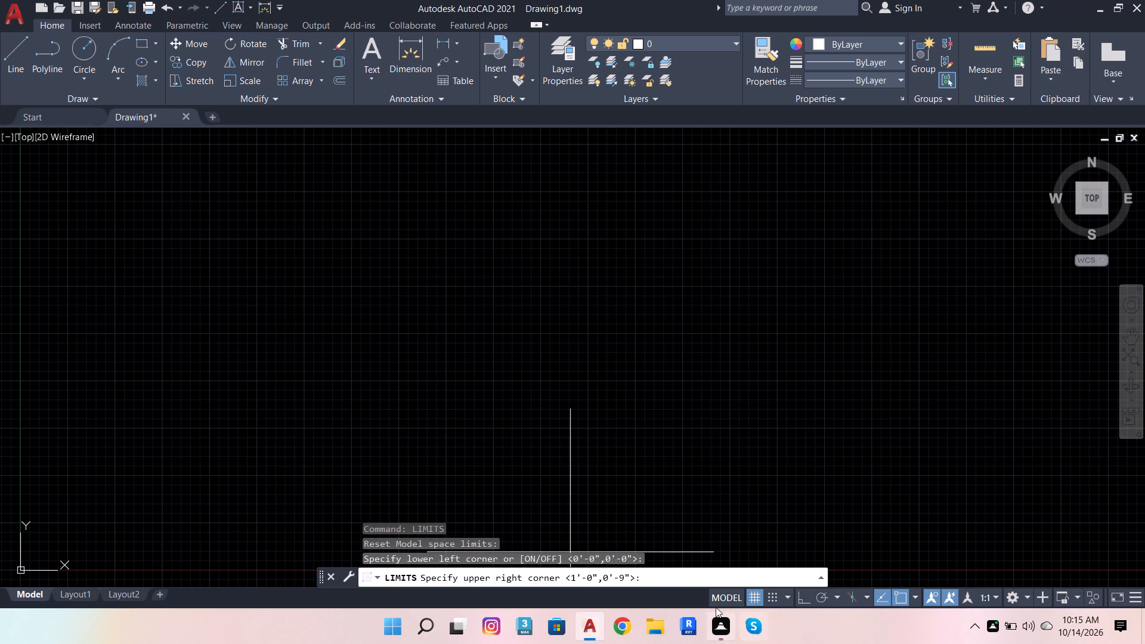
pyautogui.click(671, 580)
pyautogui.write("60'")
pyautogui.press(',')
pyautogui.write("90'")
pyautogui.press('Return')
pyautogui.press('z')
pyautogui.press('Return')
pyautogui.press('a')
pyautogui.press('Return')
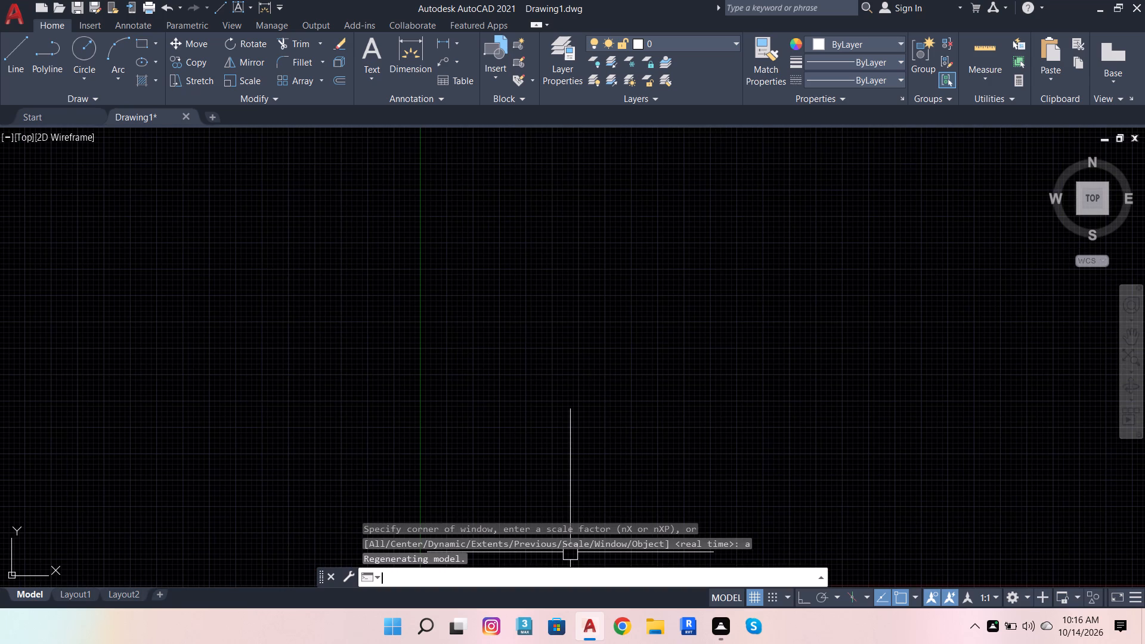
# Copy the 30' by 40' floor plan image, 68f1cc28539fe9dda44db049b37d82c0.jpg (1) day06.0, from the recent files in File Explorer.
pyautogui.scroll(1, 330, 298)
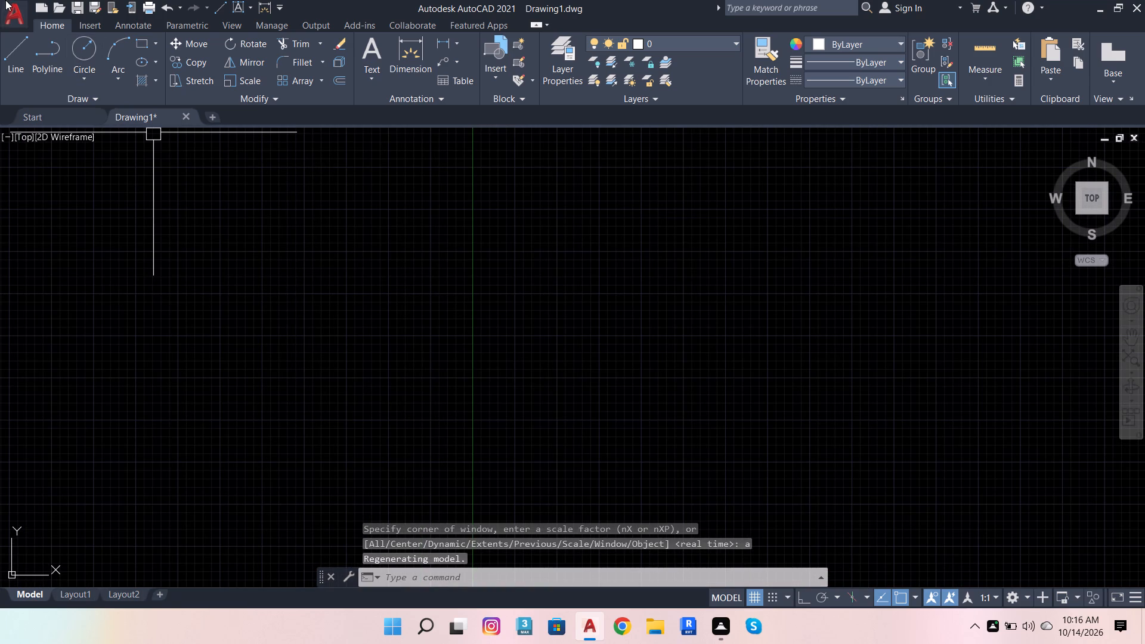
pyautogui.click(661, 638)
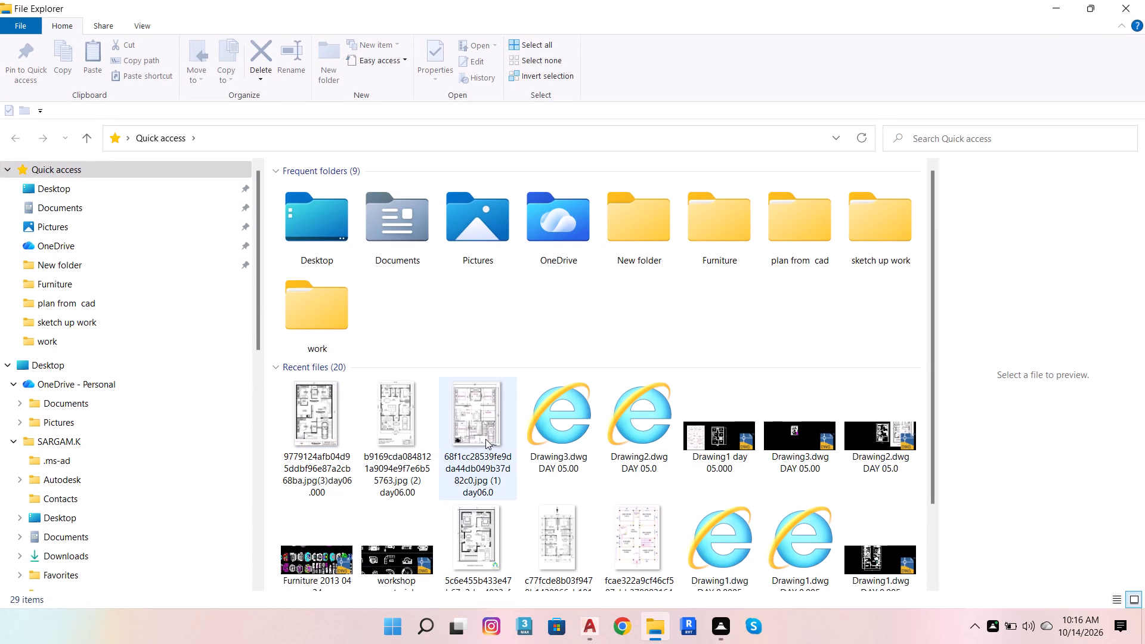
pyautogui.click(485, 439)
pyautogui.rightClick(485, 439)
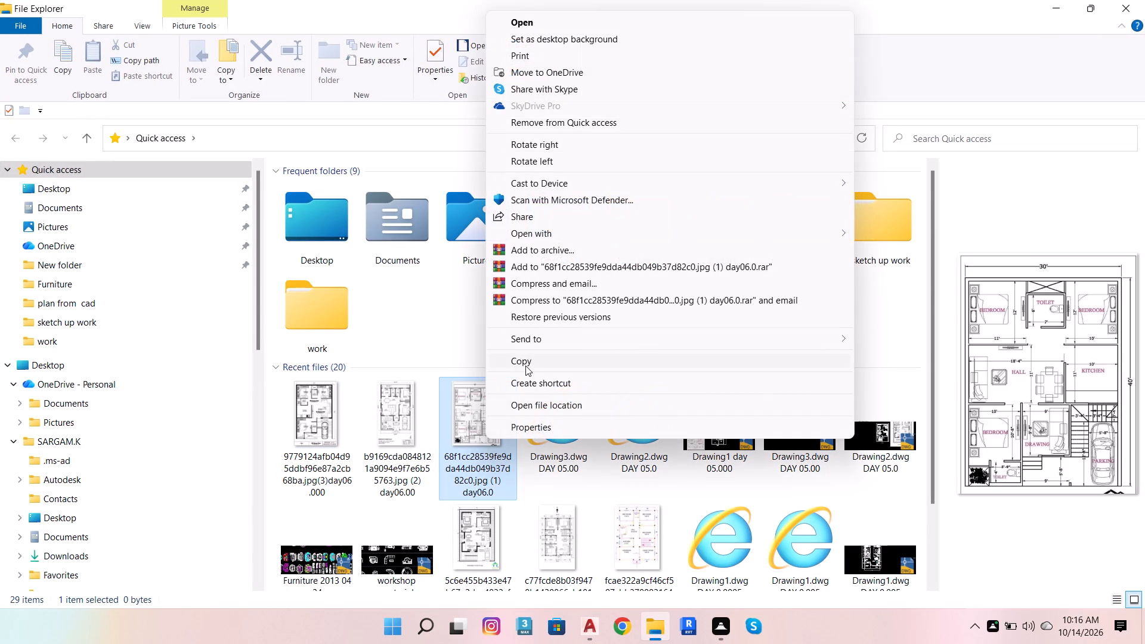
pyautogui.click(525, 366)
pyautogui.click(1132, 0)
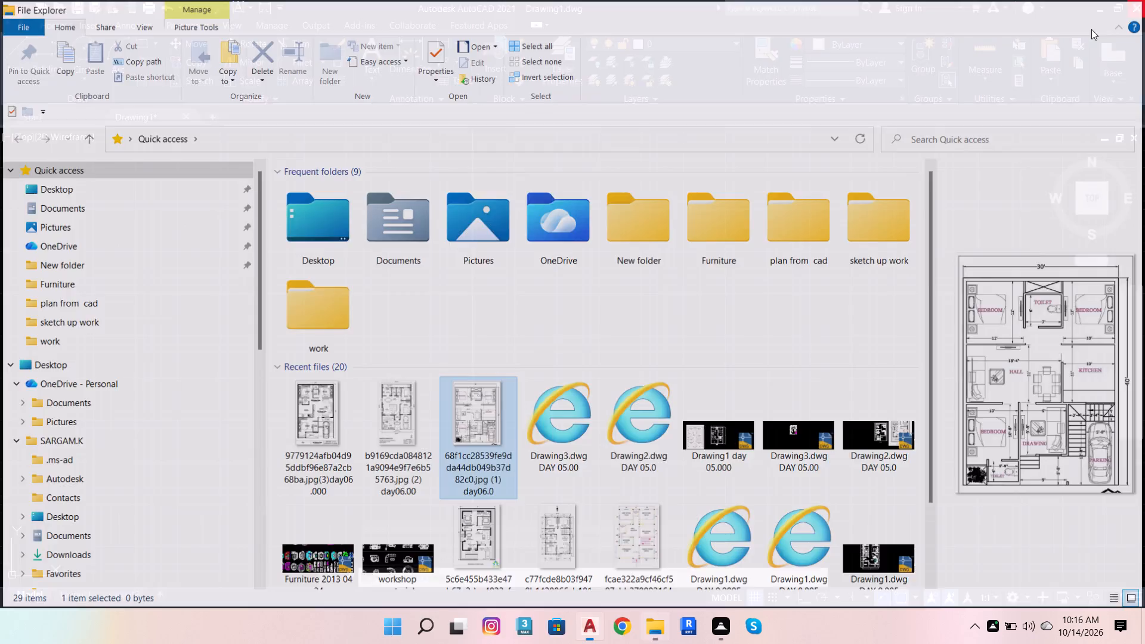
# Paste the floor plan image into the drawing near the origin, picking its scale freehand and its 0° rotation with Ortho on.
pyautogui.scroll(-2, 369, 375)
pyautogui.scroll(2, 689, 492)
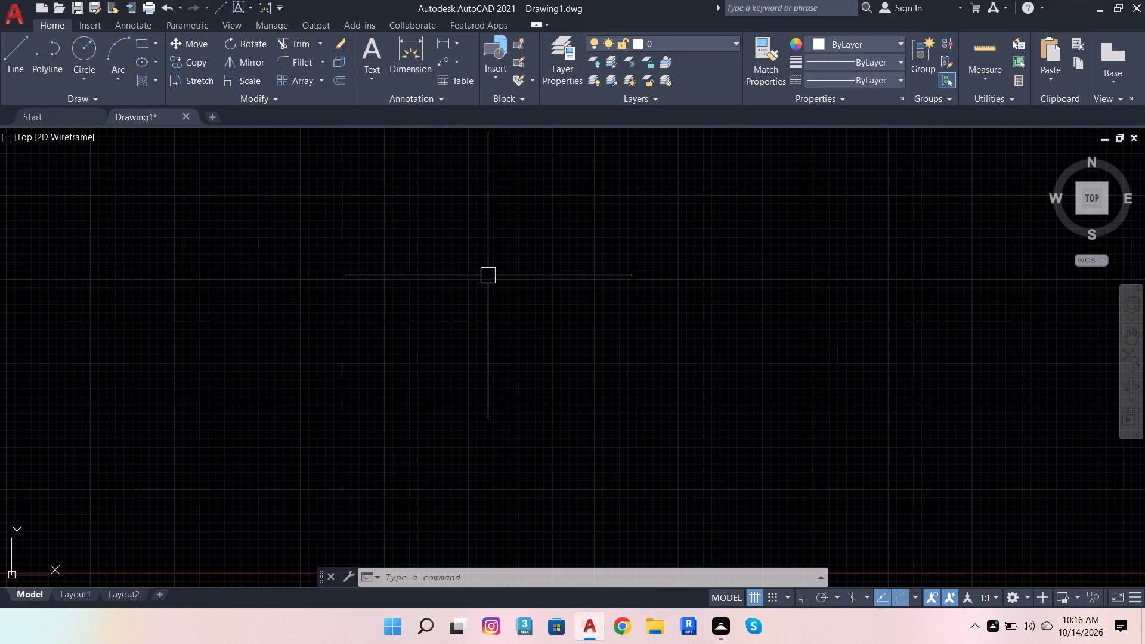
pyautogui.hotkey('ctrl', 'v')
pyautogui.scroll(-2, 511, 414)
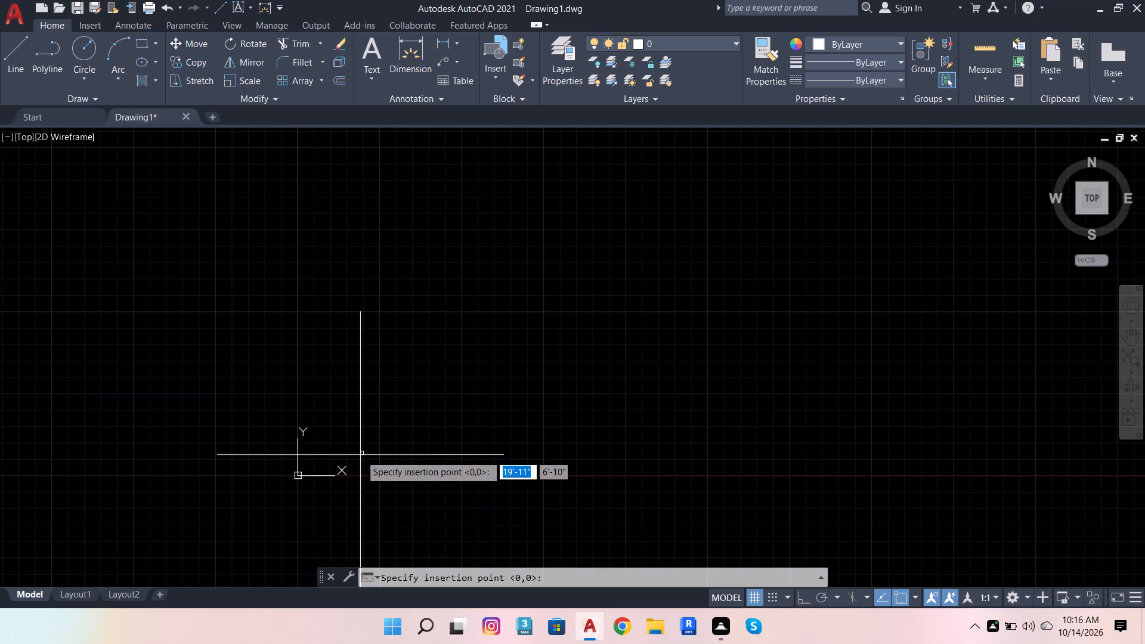
pyautogui.click(340, 464)
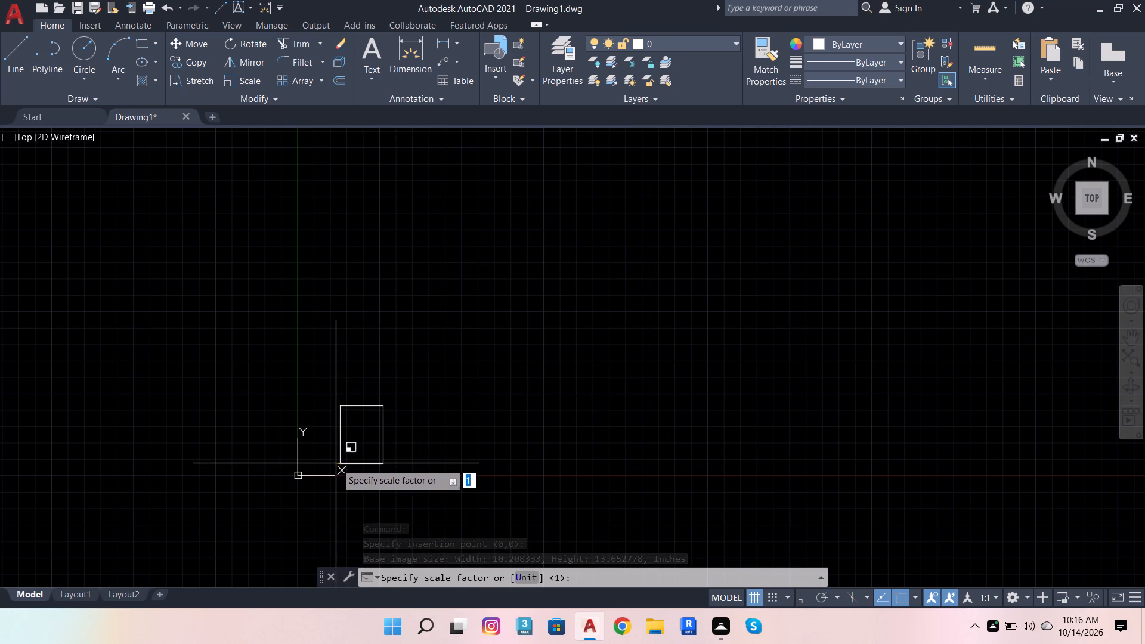
pyautogui.click(336, 463)
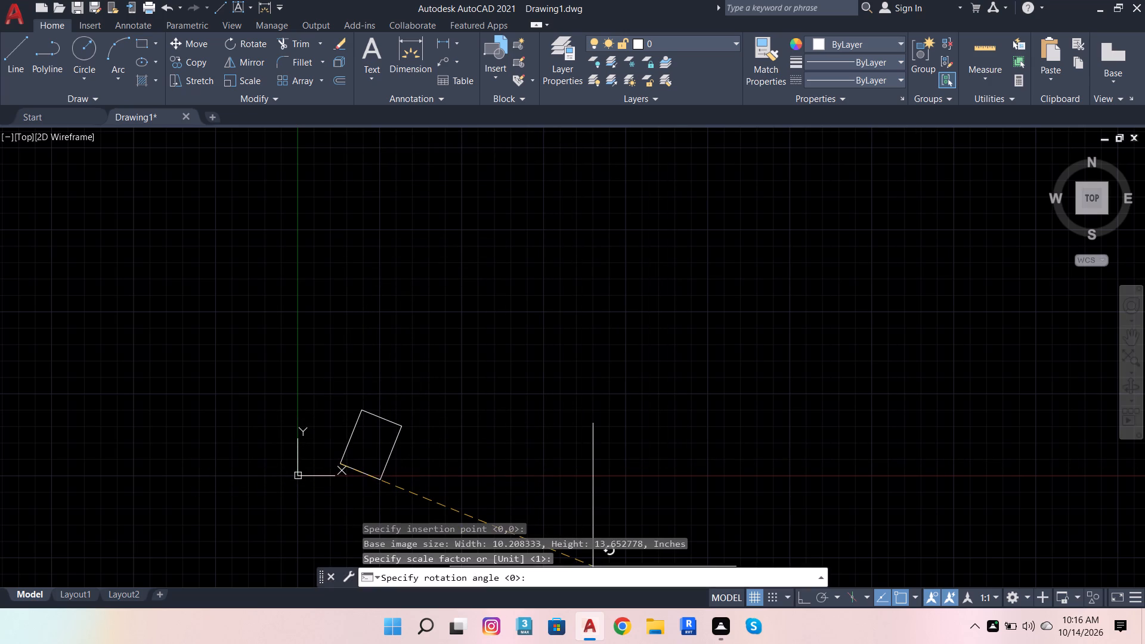
pyautogui.click(804, 600)
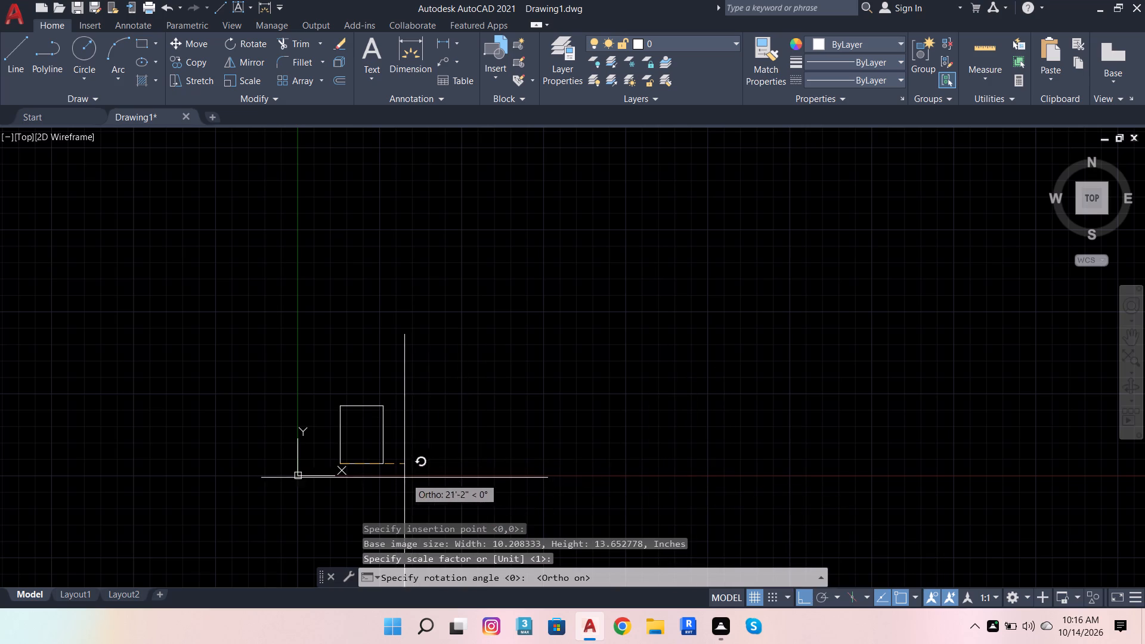
pyautogui.scroll(2, 401, 477)
pyautogui.click(384, 467)
pyautogui.scroll(3, 144, 321)
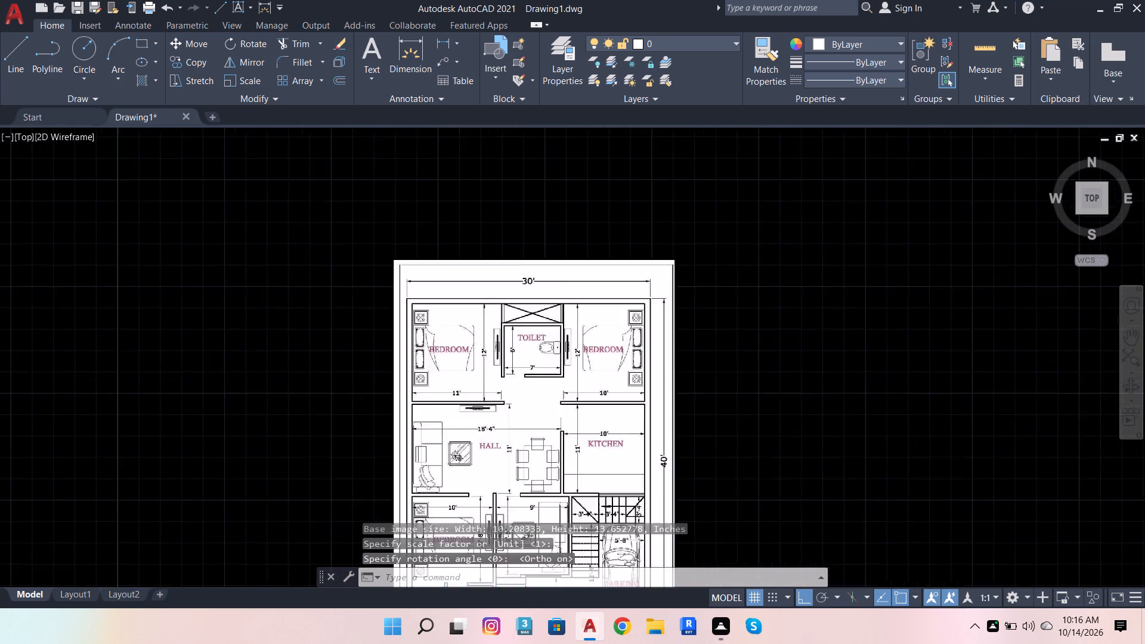
# Draw a 30' horizontal line starting beside the floor plan image and running across its bedrooms.
pyautogui.scroll(-1, 231, 295)
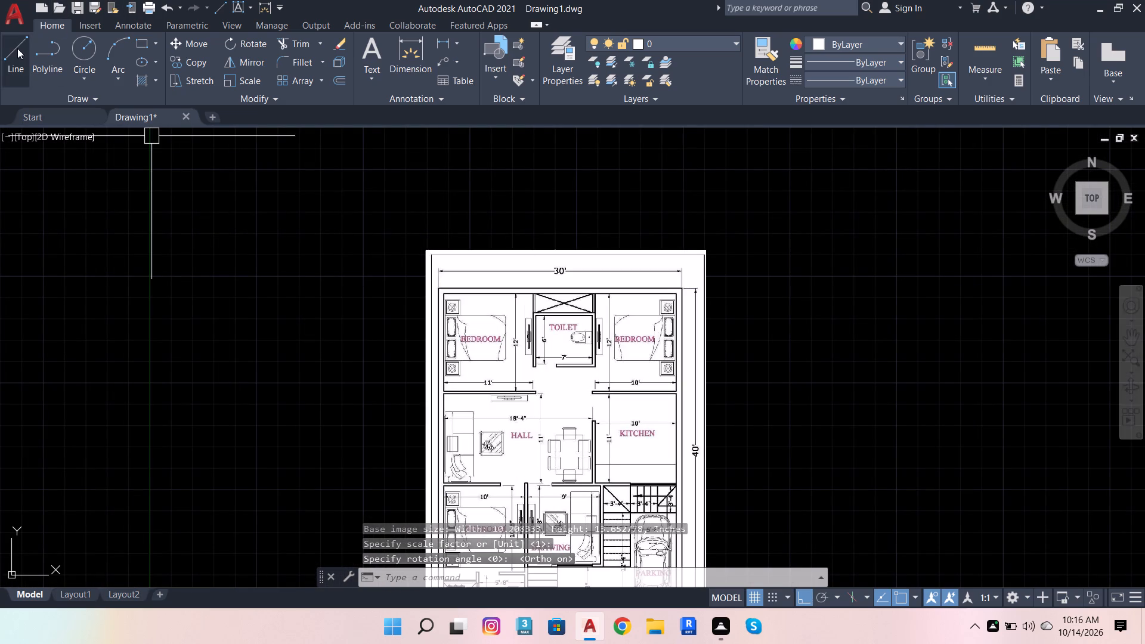
pyautogui.click(17, 48)
pyautogui.click(153, 315)
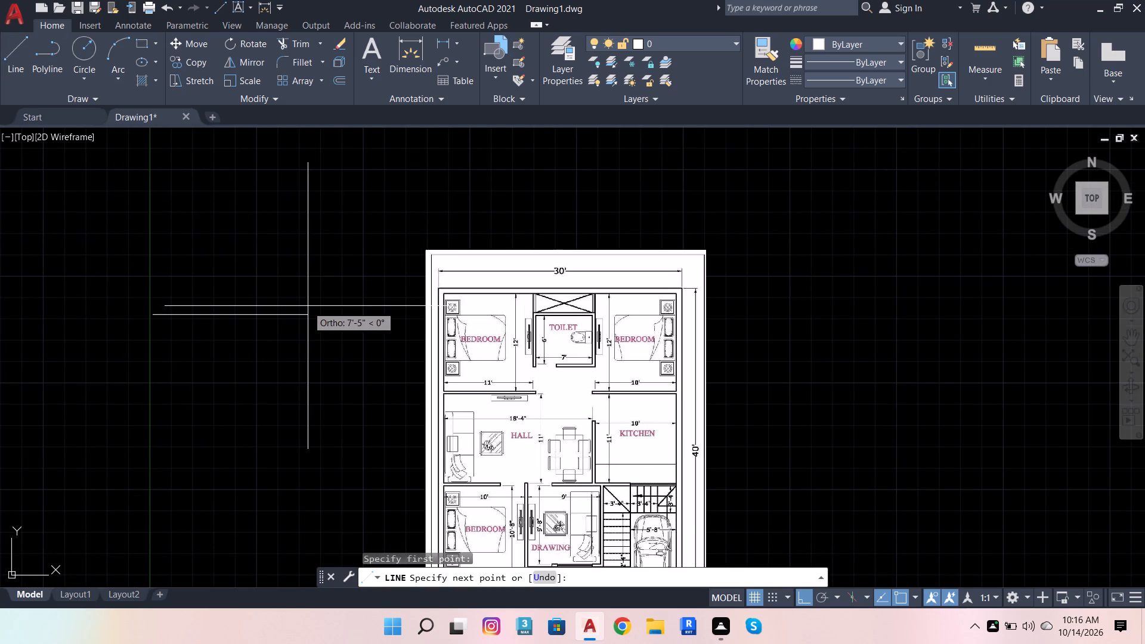
pyautogui.write("30'")
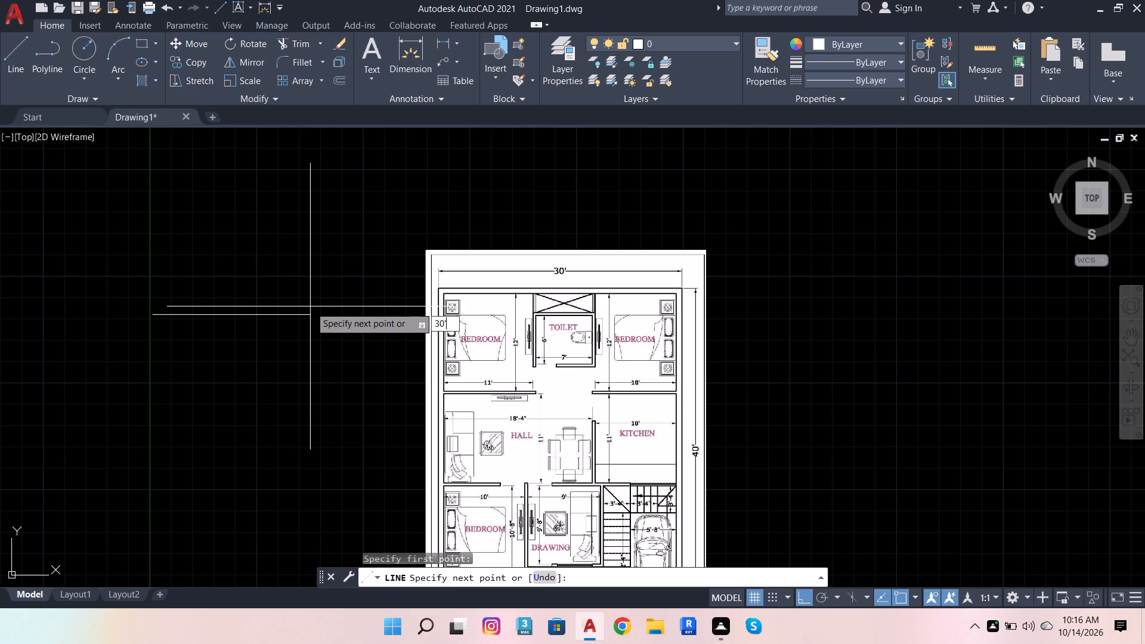
pyautogui.press('Return')
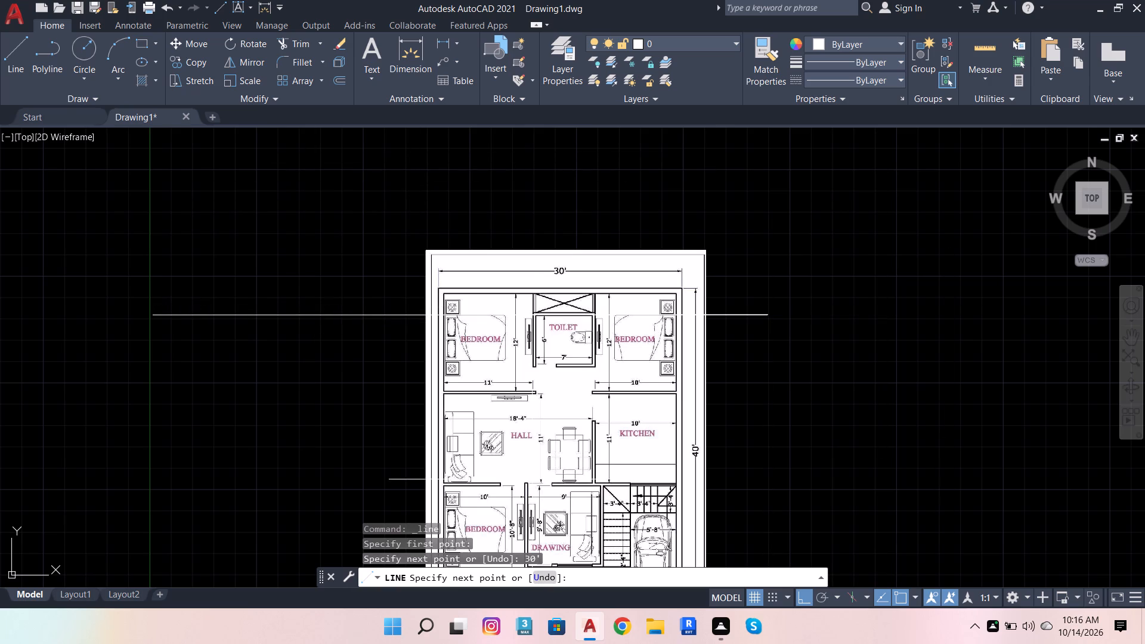
pyautogui.press('Escape')
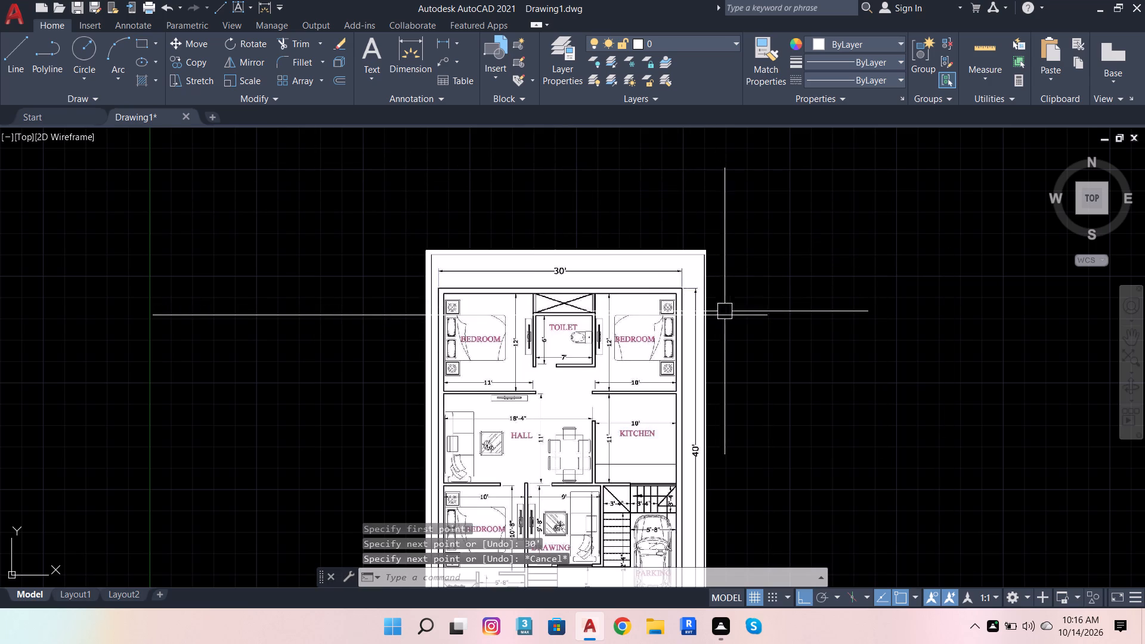
# Erase the 30' horizontal line running across the bedrooms of the floor plan image.
pyautogui.click(735, 324)
pyautogui.click(751, 273)
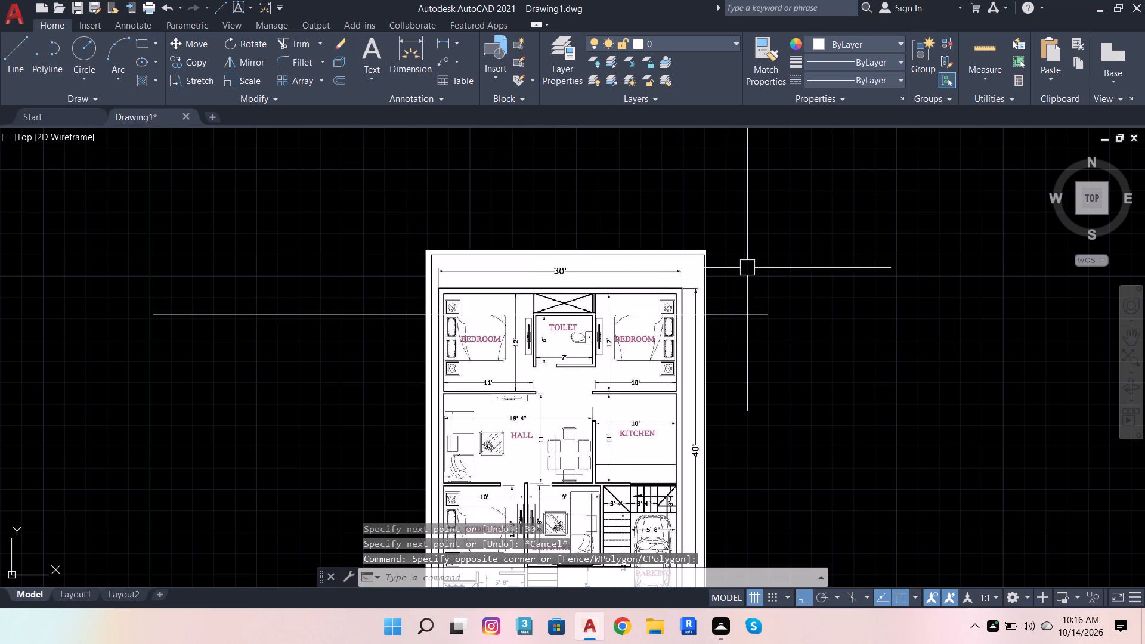
pyautogui.click(748, 321)
pyautogui.press('Delete')
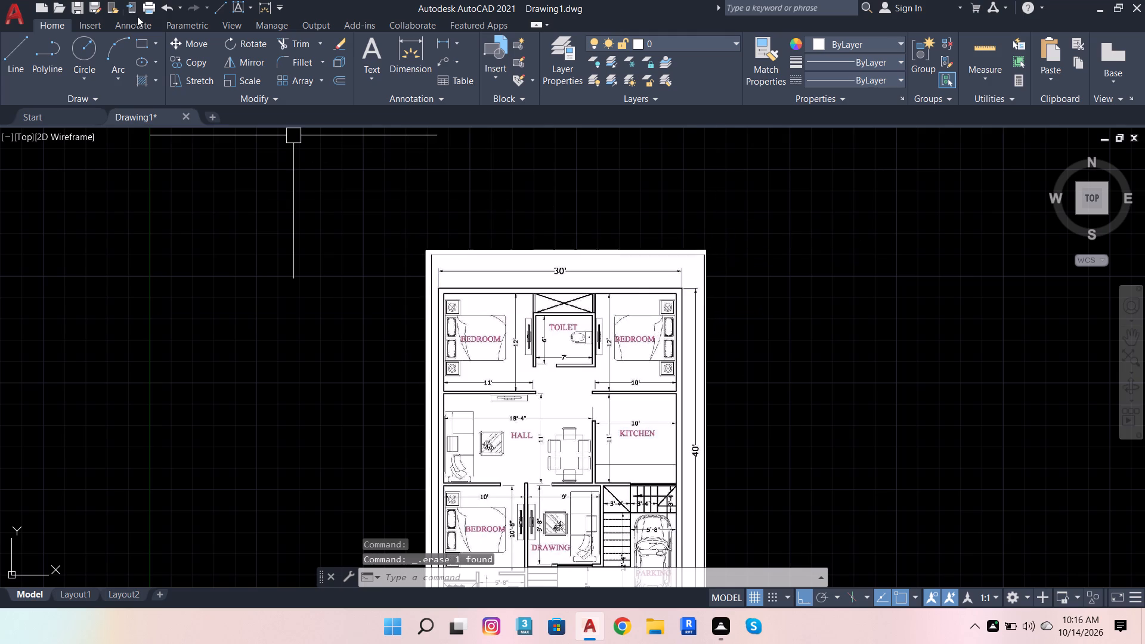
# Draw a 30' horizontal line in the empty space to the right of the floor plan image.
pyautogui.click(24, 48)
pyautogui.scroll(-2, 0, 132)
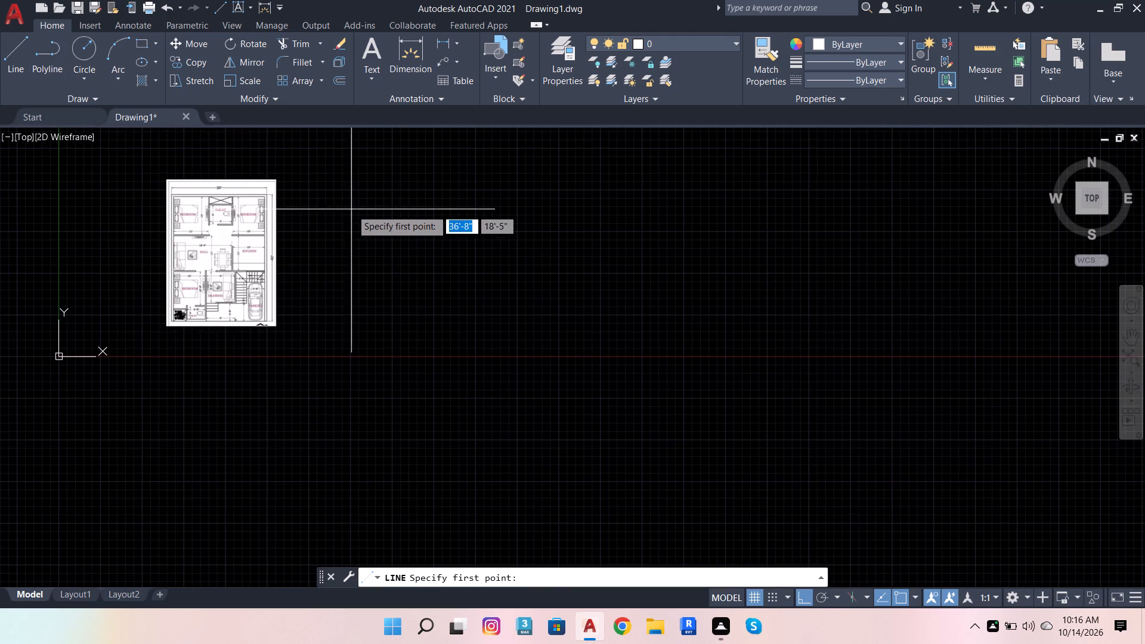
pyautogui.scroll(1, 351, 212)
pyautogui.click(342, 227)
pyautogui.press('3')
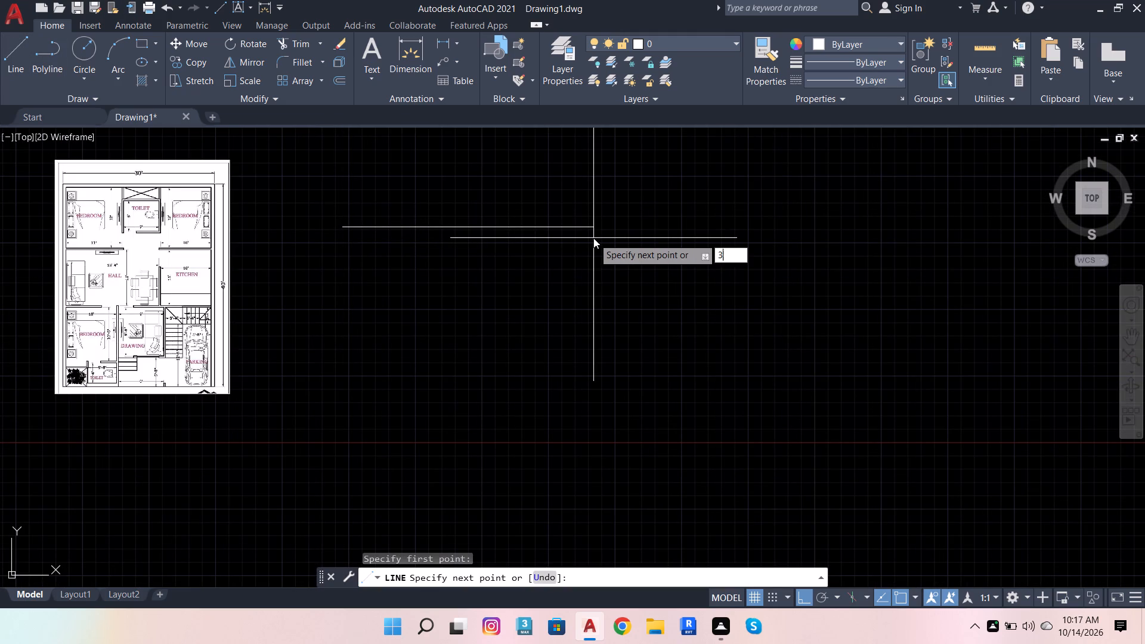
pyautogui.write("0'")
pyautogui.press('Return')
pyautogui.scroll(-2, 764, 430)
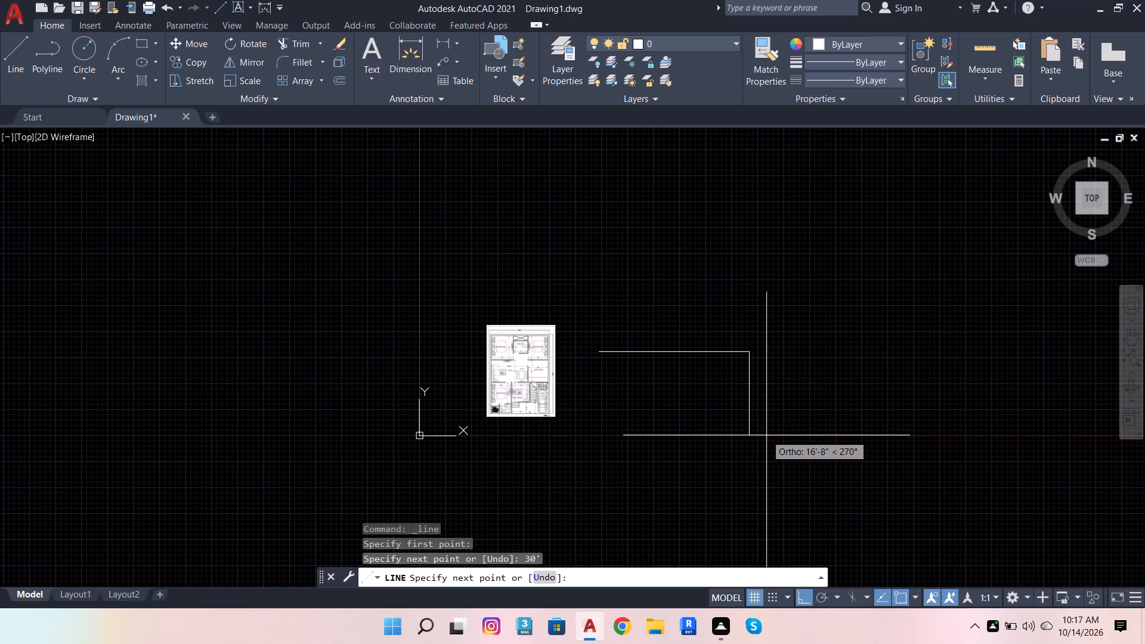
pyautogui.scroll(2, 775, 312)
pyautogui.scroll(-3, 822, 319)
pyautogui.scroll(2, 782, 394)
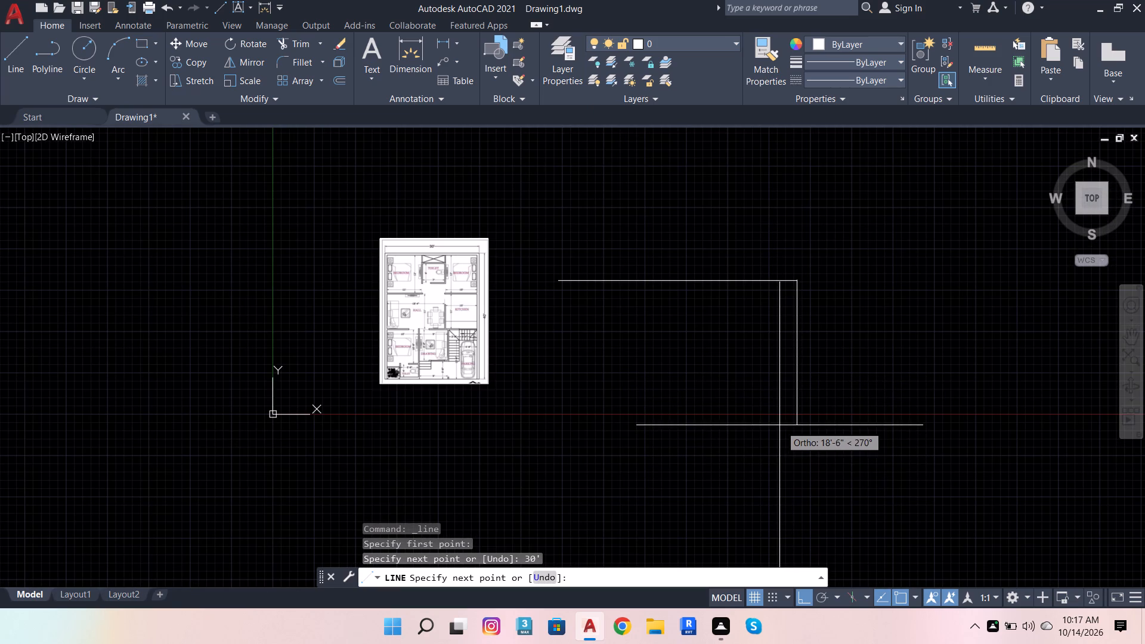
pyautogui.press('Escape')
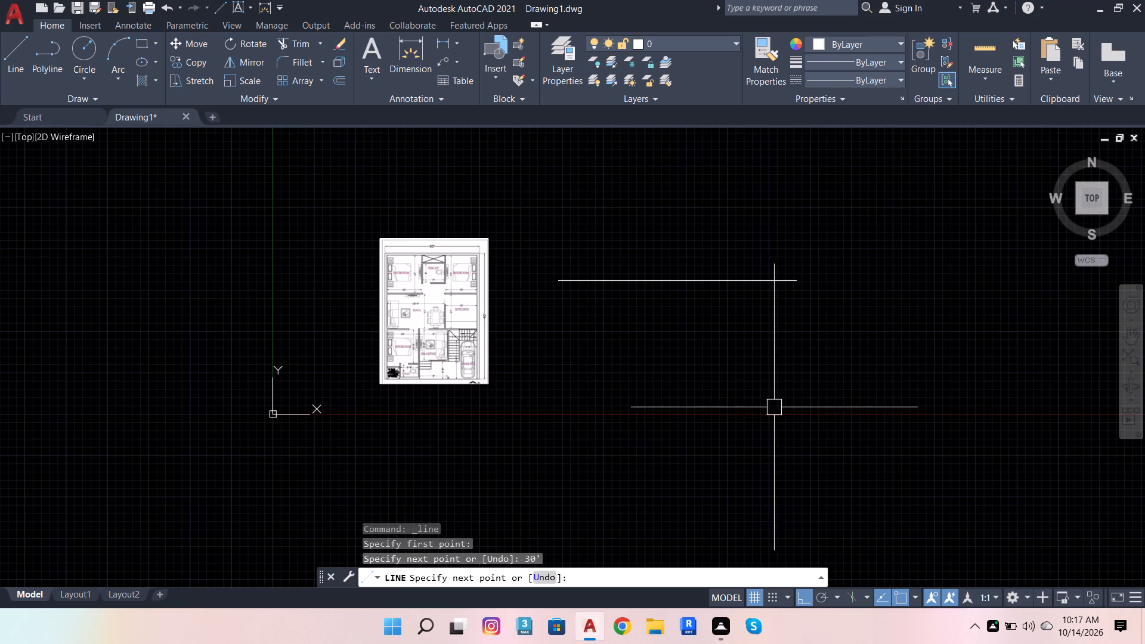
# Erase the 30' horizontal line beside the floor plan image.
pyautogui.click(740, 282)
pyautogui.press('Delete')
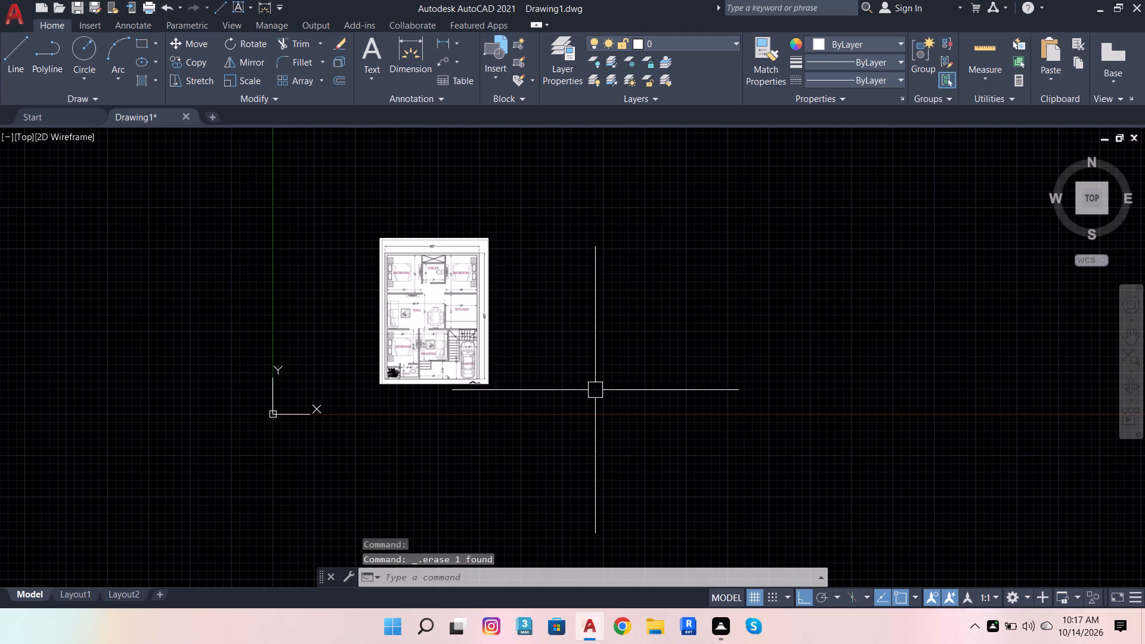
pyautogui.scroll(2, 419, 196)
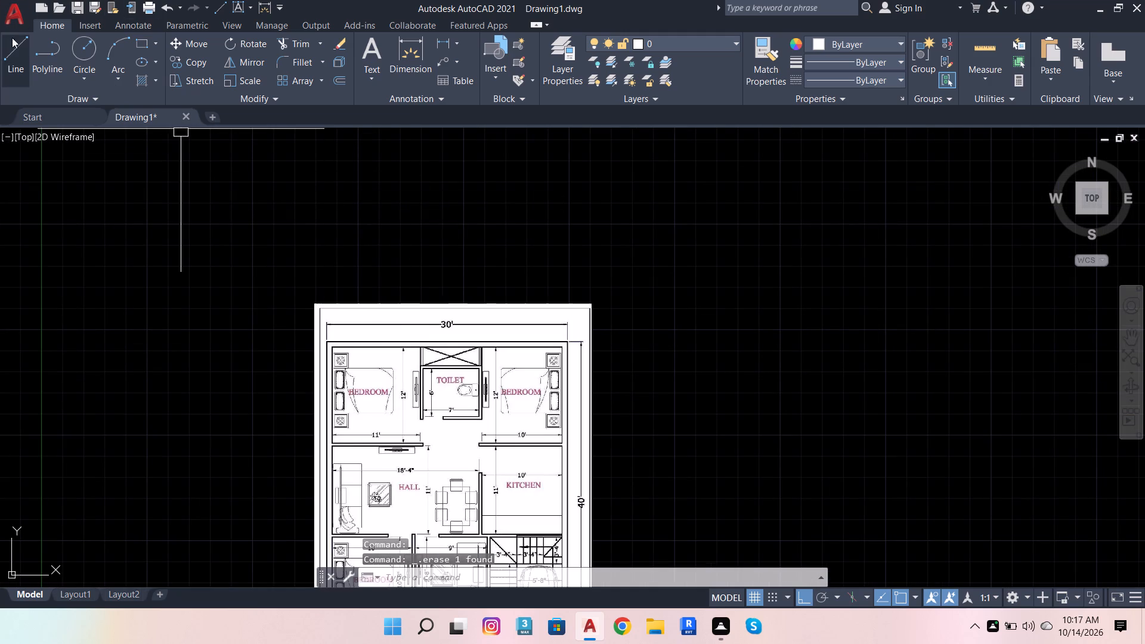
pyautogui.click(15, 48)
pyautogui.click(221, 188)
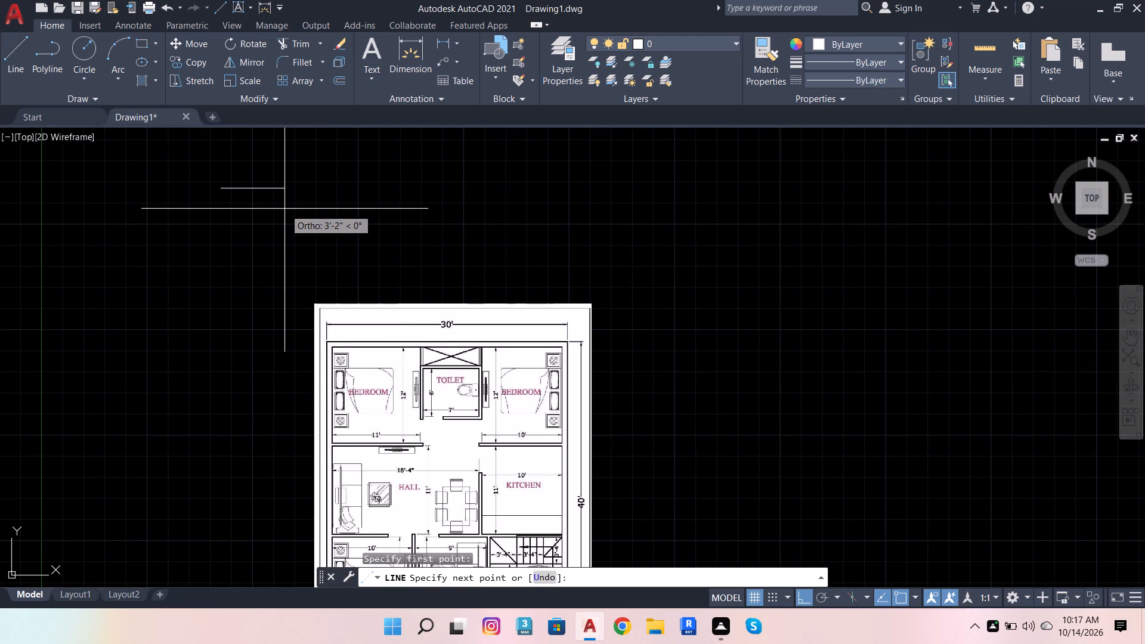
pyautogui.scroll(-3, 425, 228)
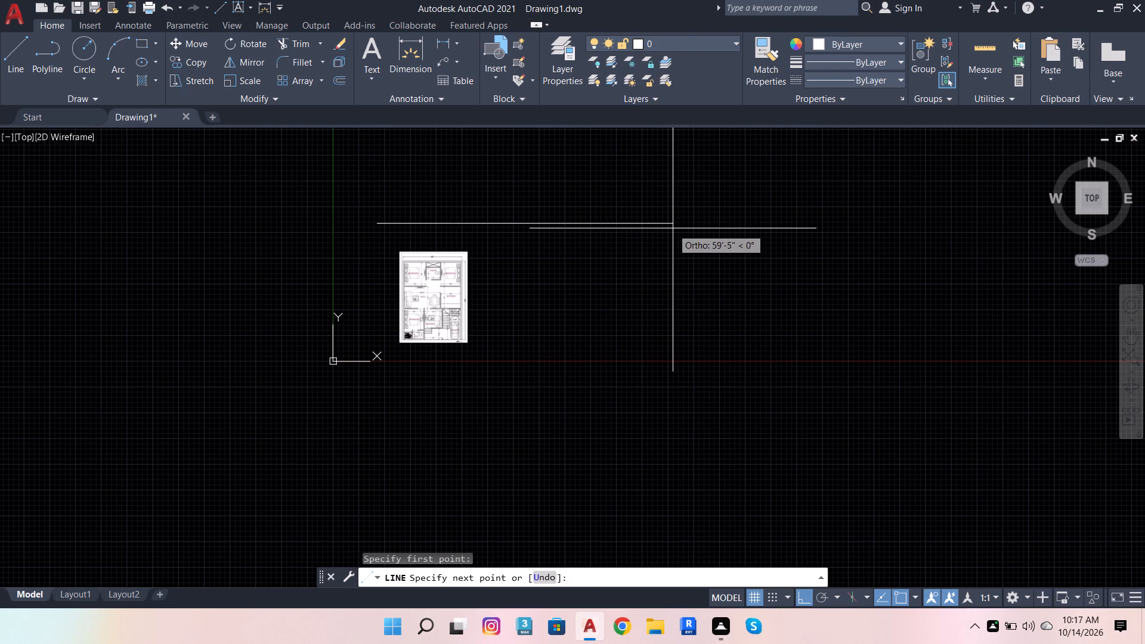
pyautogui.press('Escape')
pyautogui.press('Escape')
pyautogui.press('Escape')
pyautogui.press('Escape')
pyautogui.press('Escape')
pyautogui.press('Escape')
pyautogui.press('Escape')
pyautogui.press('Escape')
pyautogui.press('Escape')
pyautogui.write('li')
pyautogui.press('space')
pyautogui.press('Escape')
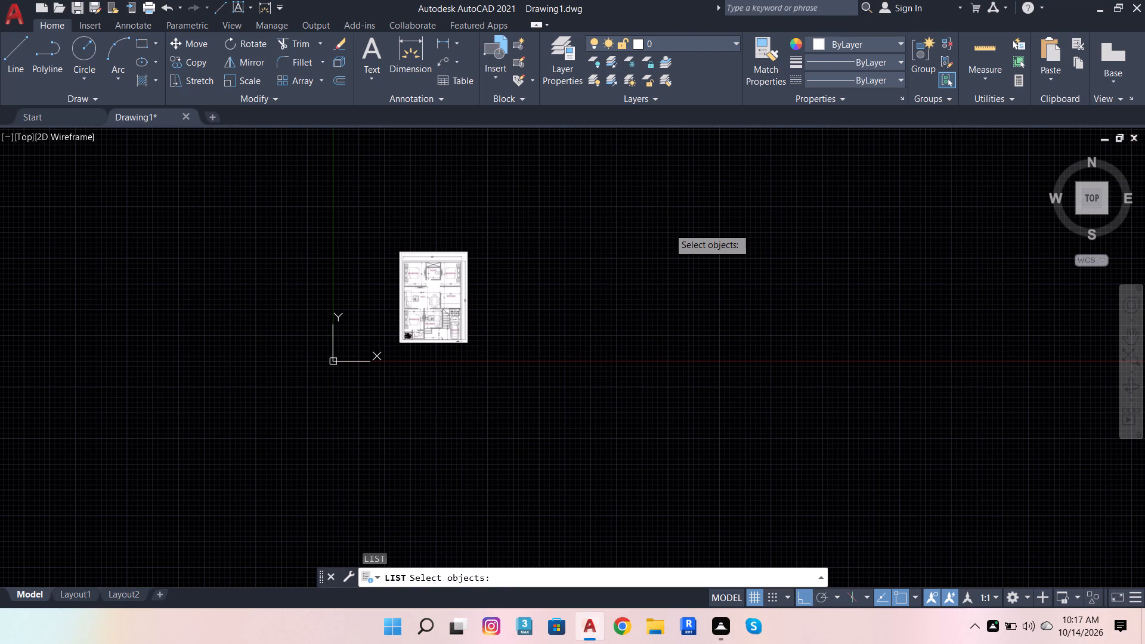
# Copy the floor plan image from the drawing to the clipboard.
pyautogui.click(454, 290)
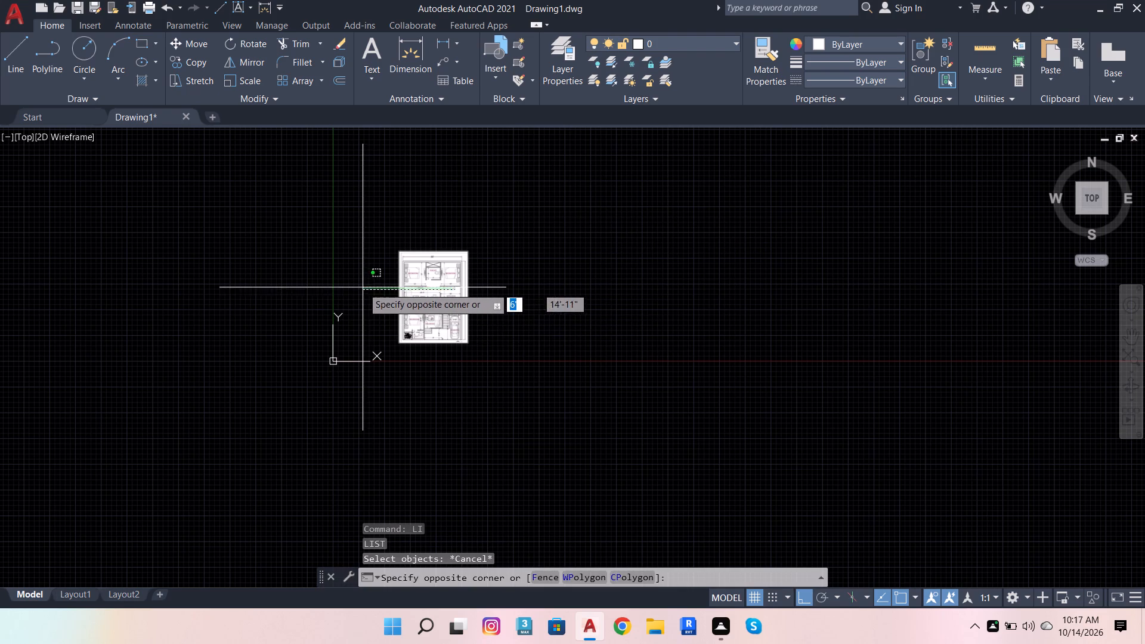
pyautogui.click(377, 319)
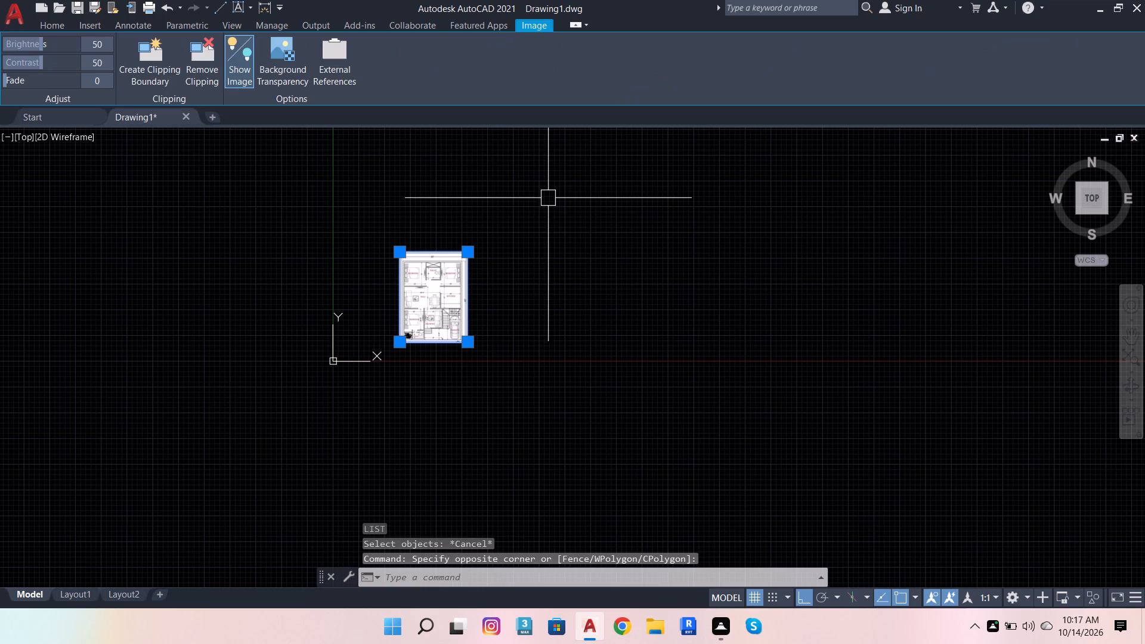
pyautogui.hotkey('ctrl', 'c')
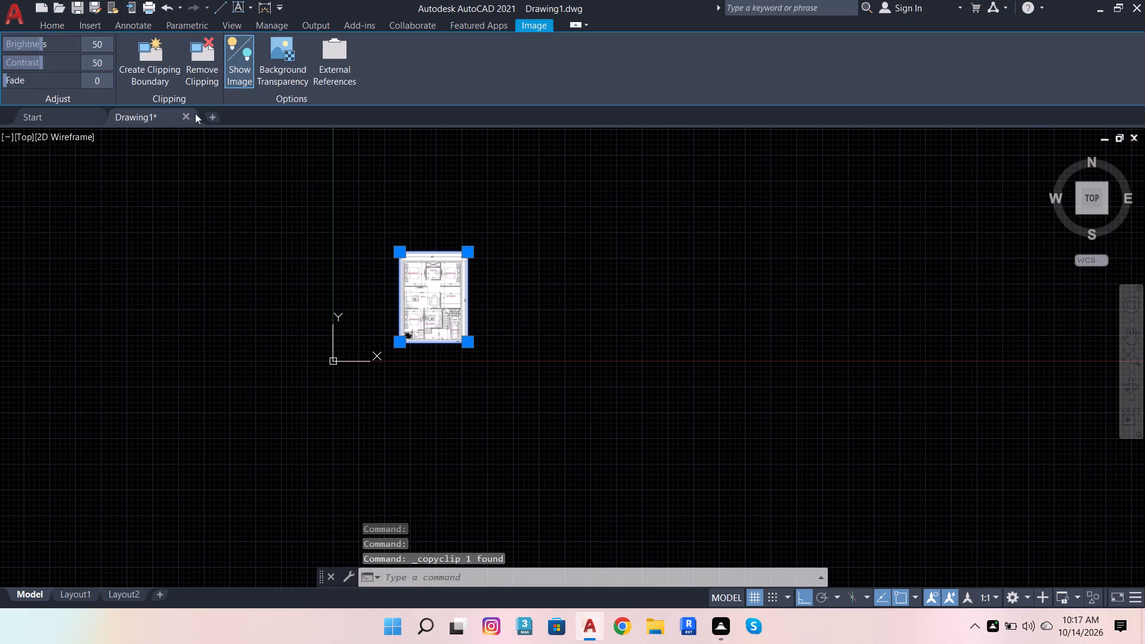
# Start a new blank drawing.
pyautogui.click(72, 118)
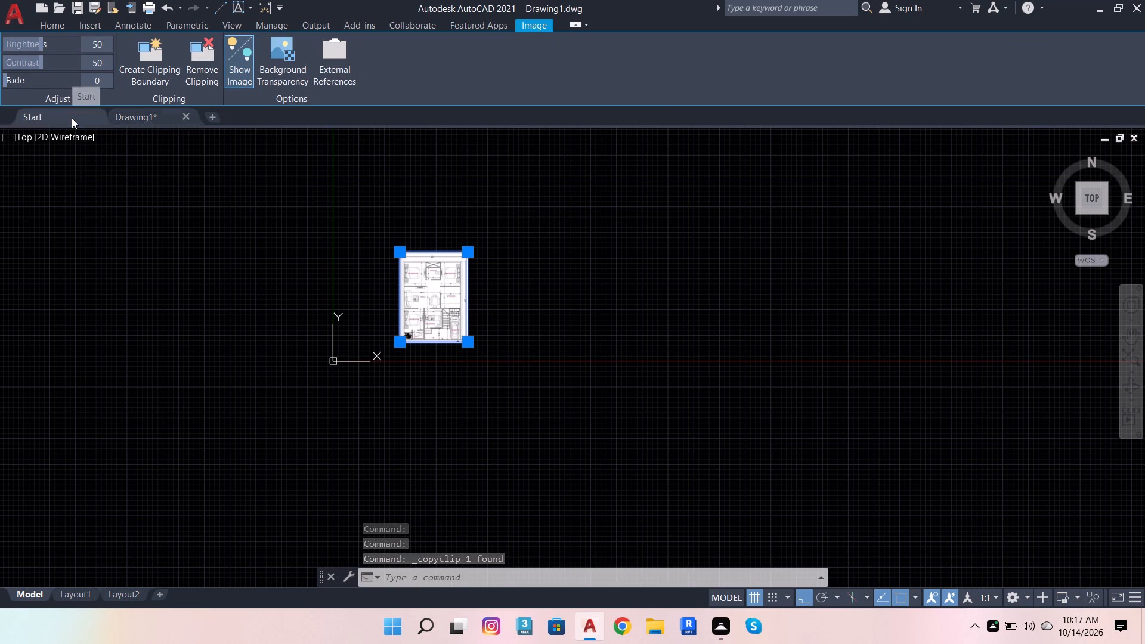
pyautogui.doubleClick(240, 253)
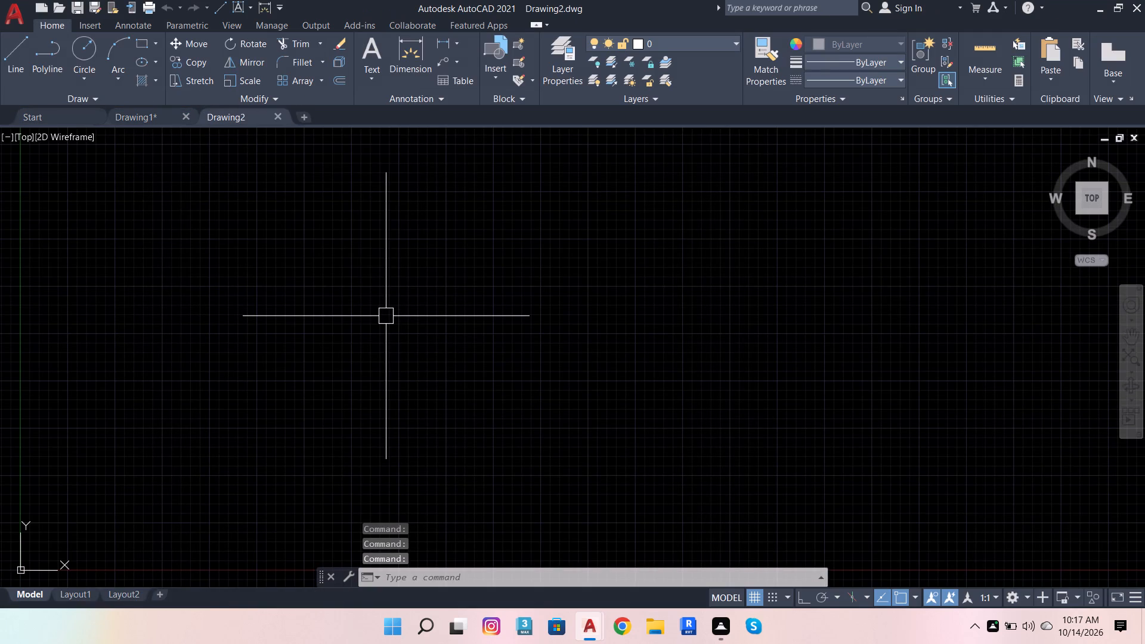
# Review the Open and Save options for the new drawing and apply them.
pyautogui.write('op')
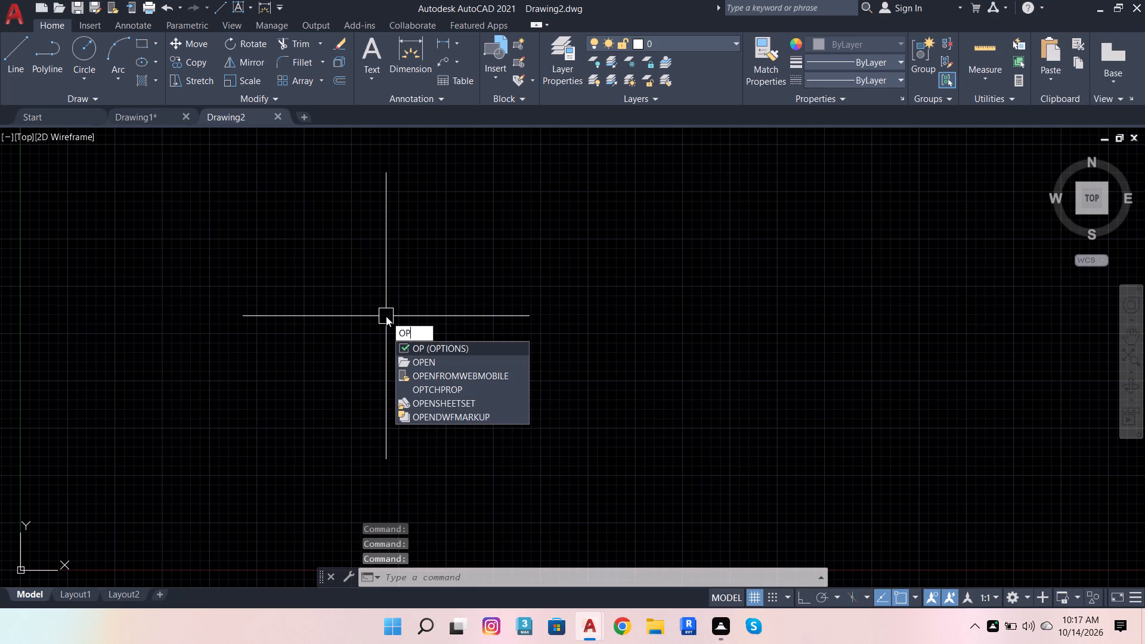
pyautogui.click(479, 345)
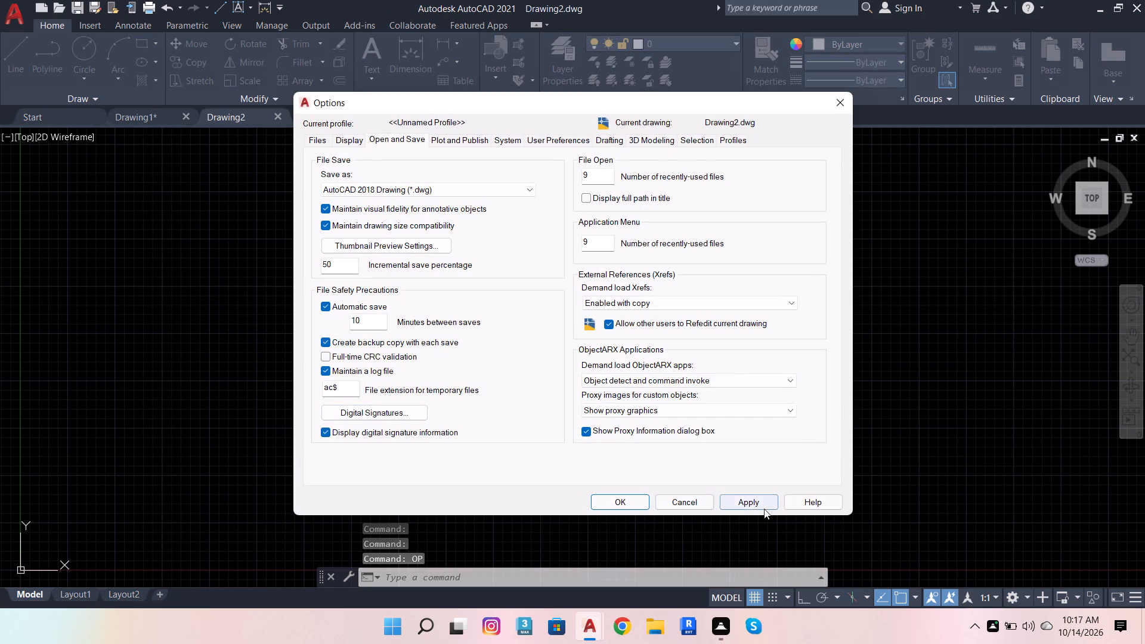
pyautogui.click(747, 497)
pyautogui.click(600, 501)
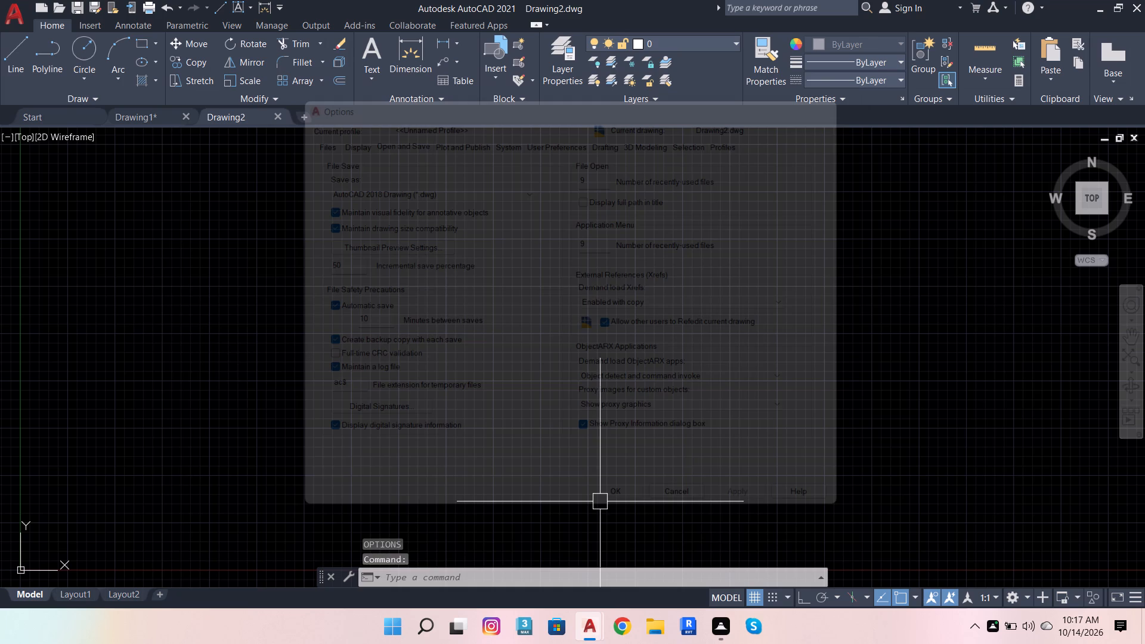
# Set the drawing units to Architectural length type with 0'-0" precision.
pyautogui.write('unit')
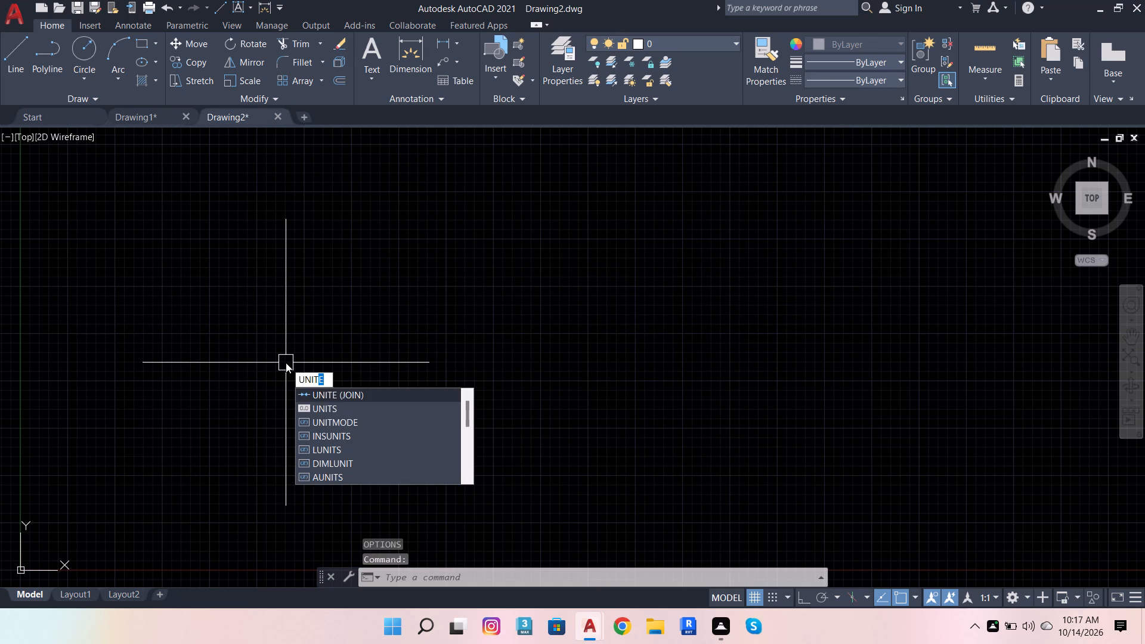
pyautogui.click(339, 405)
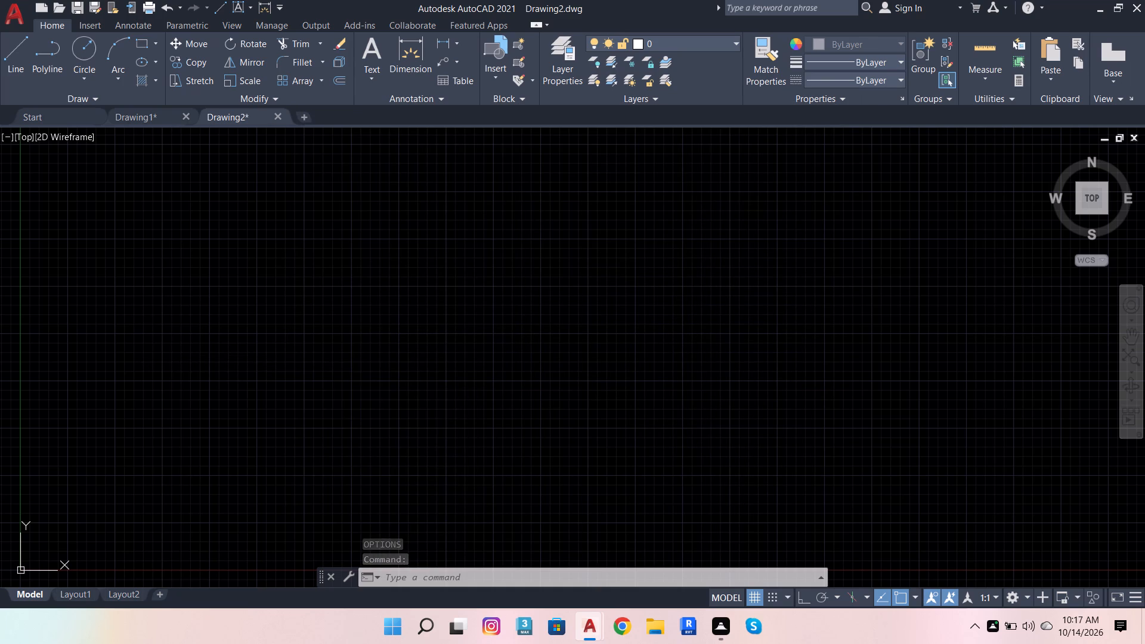
pyautogui.click(522, 210)
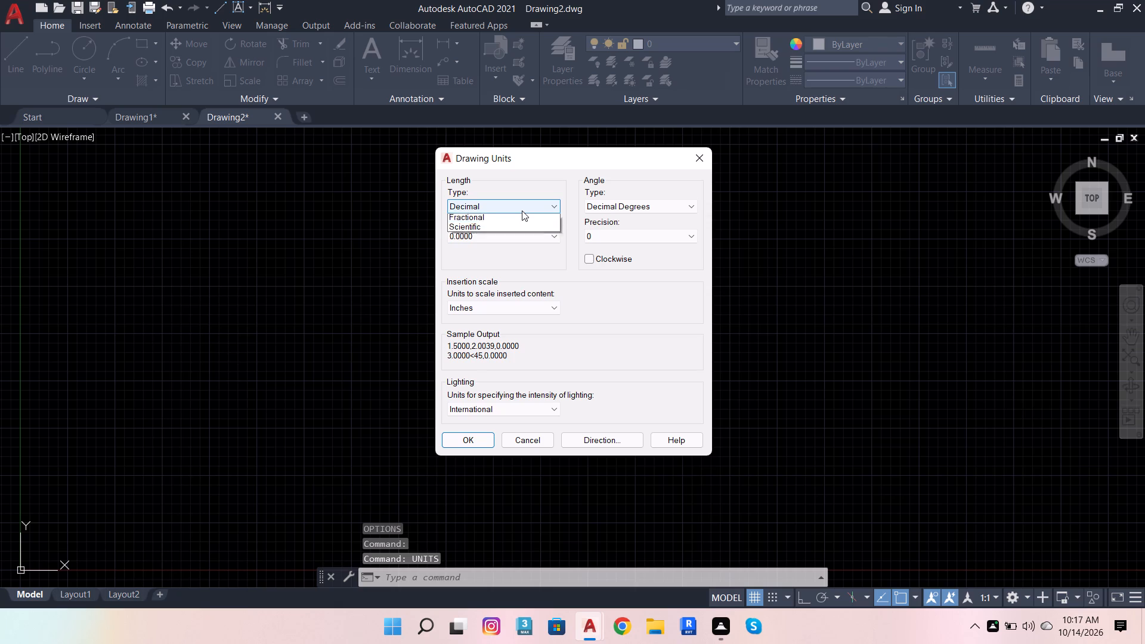
pyautogui.click(517, 219)
pyautogui.click(511, 240)
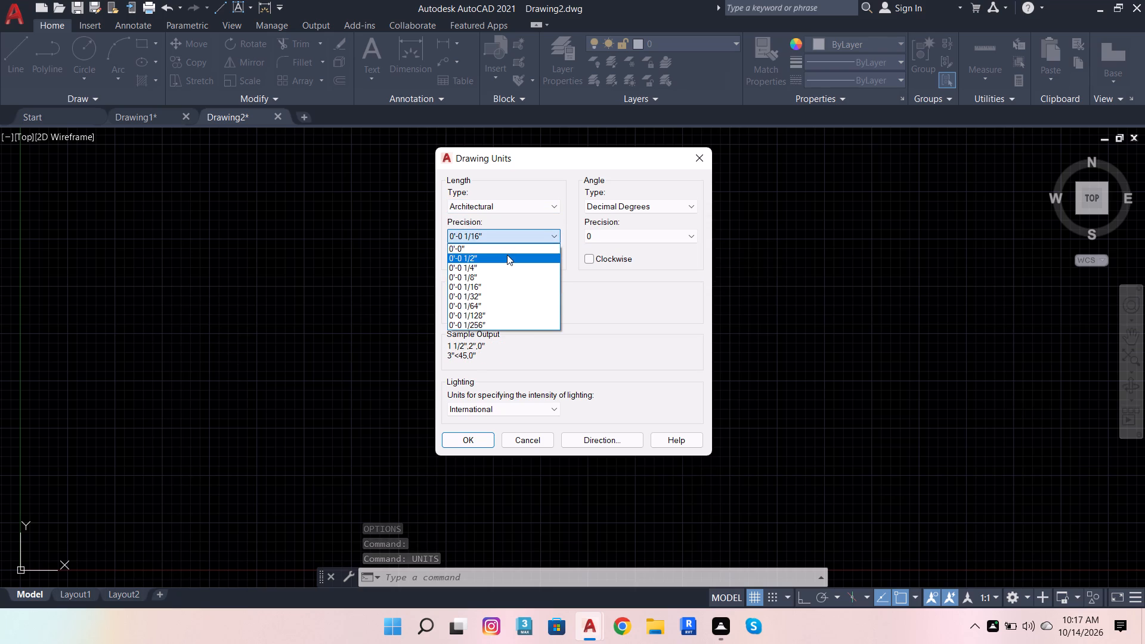
pyautogui.click(503, 250)
pyautogui.click(487, 440)
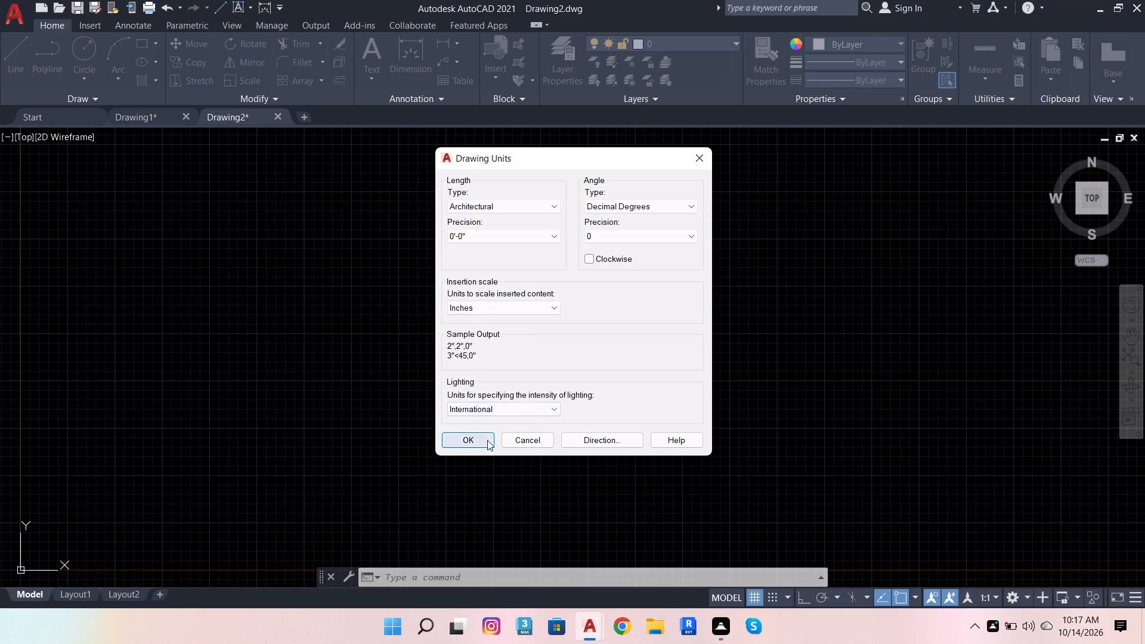
# Set the model space limits with the default 0,0 lower-left corner and 40',80' as the upper-right corner.
pyautogui.click(481, 576)
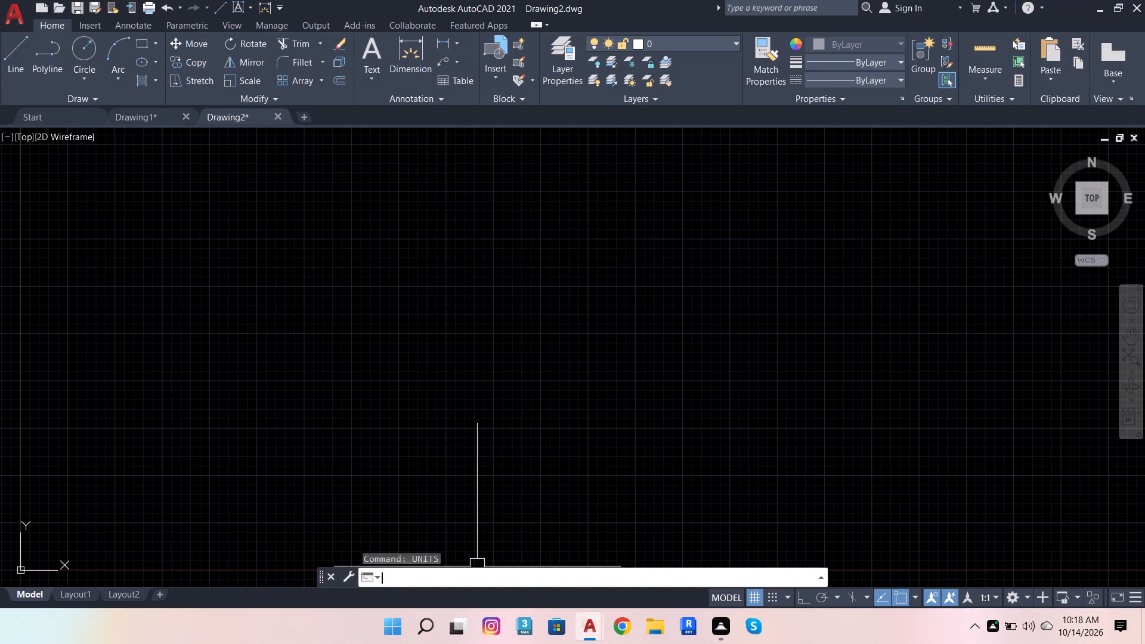
pyautogui.write('limiy')
pyautogui.press('BackSpace')
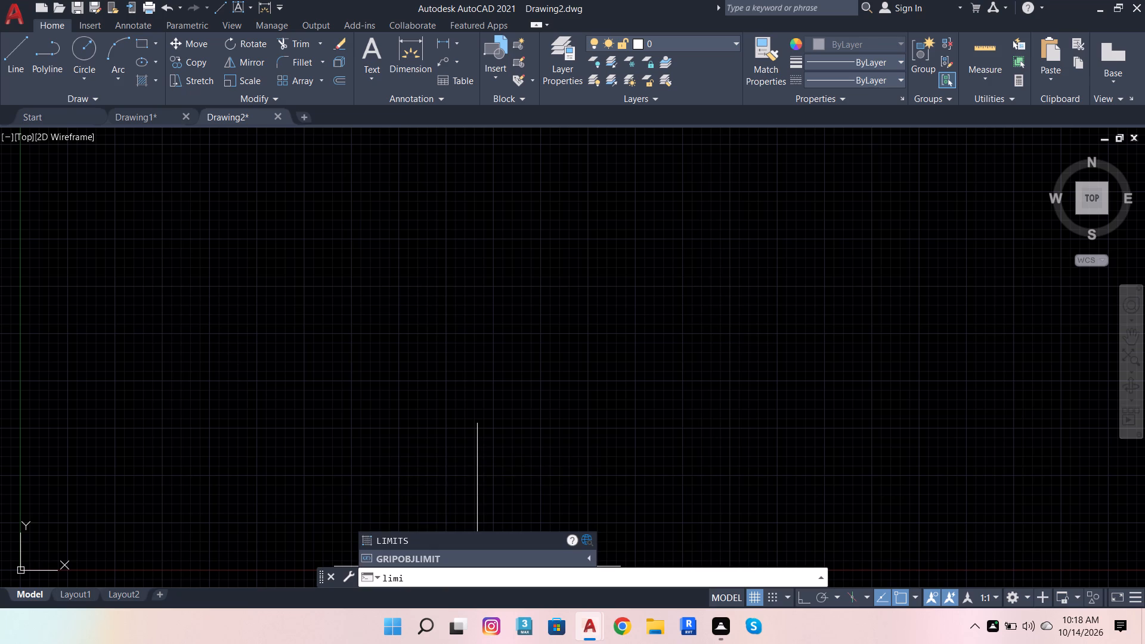
pyautogui.write('ts')
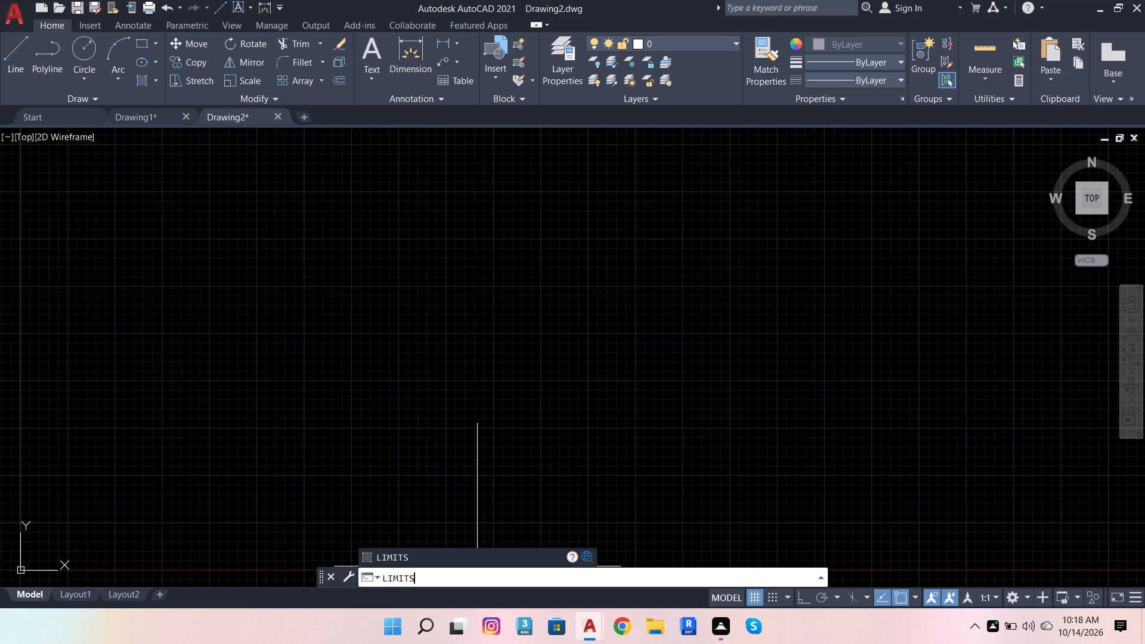
pyautogui.press('Return')
pyautogui.press('Return')
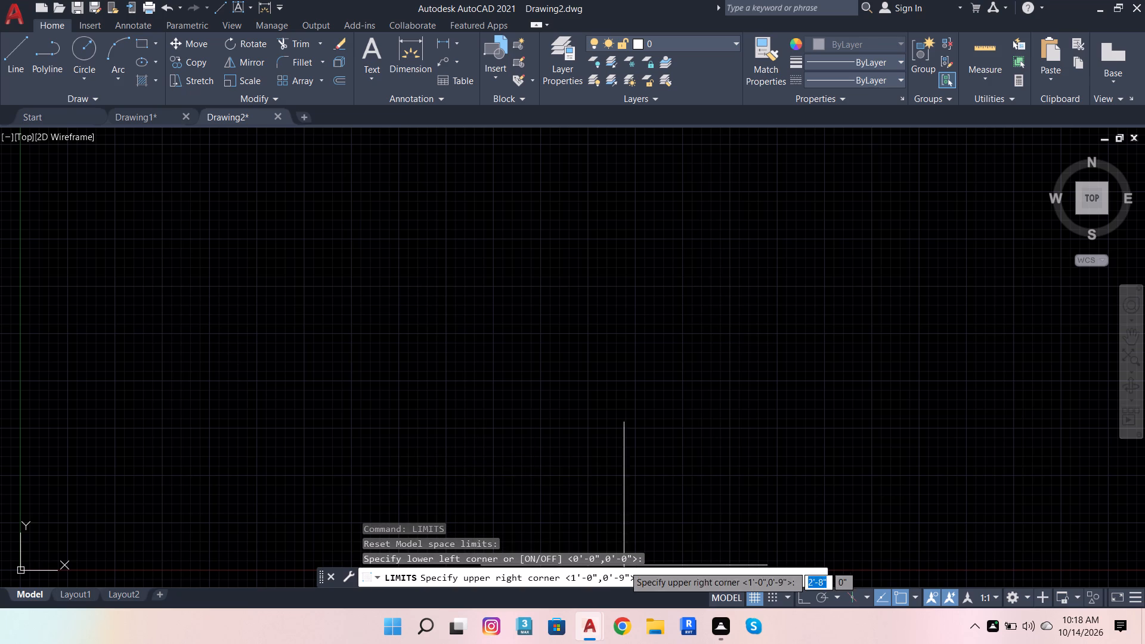
pyautogui.click(655, 578)
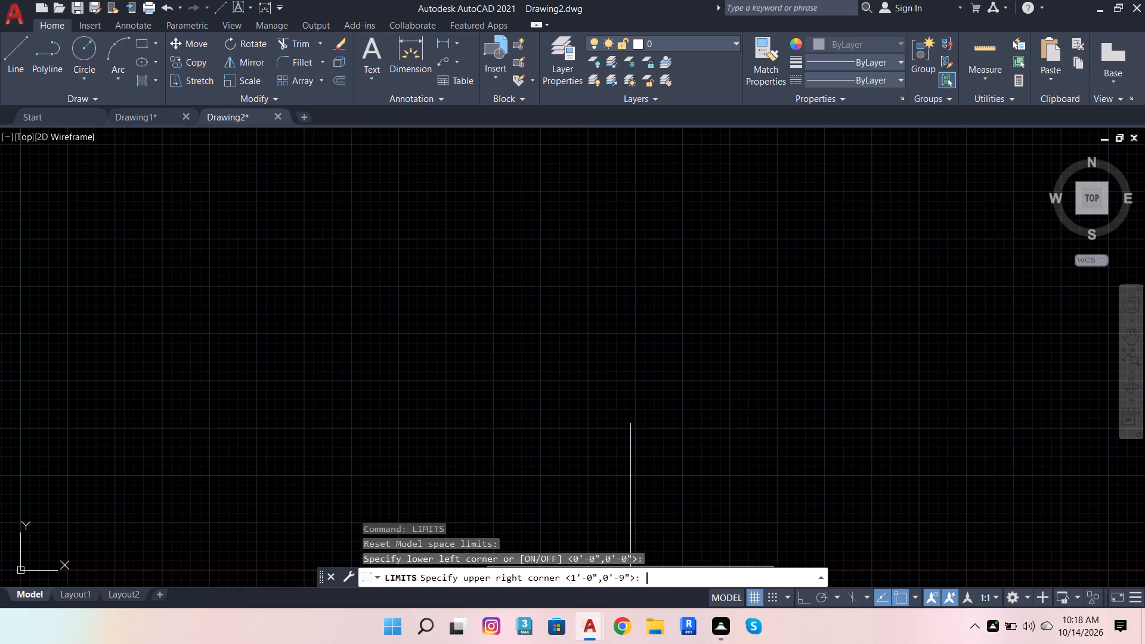
pyautogui.write("40',80'")
pyautogui.press('Return')
pyautogui.press('z')
pyautogui.press('Return')
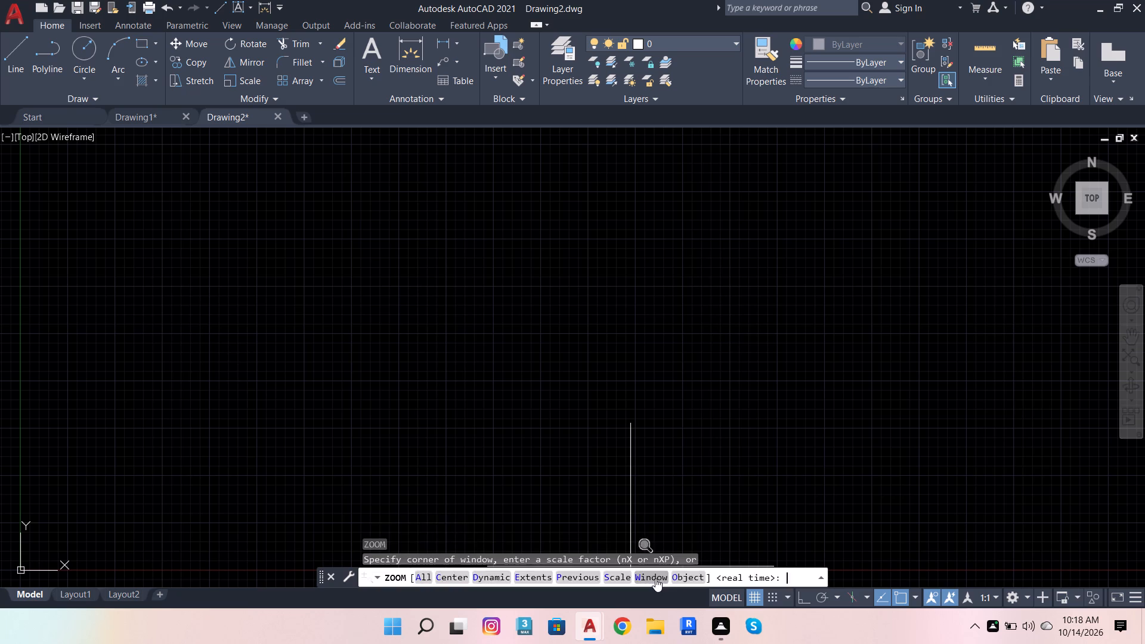
pyautogui.press('a')
pyautogui.press('Return')
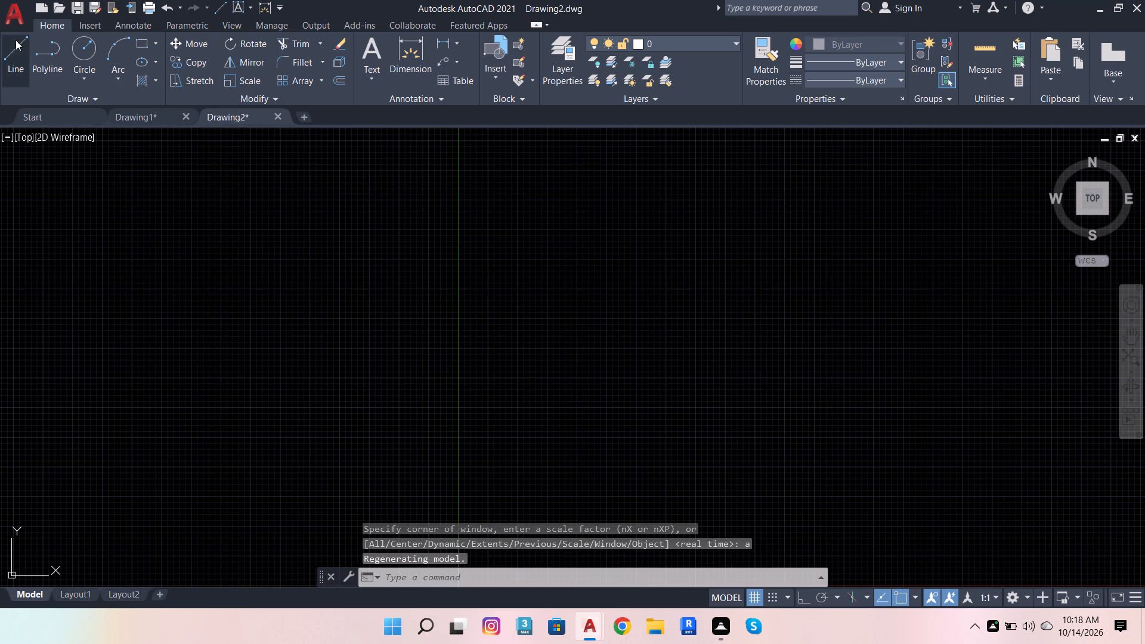
# Draw a 30' horizontal line with Ortho mode turned on, as the top edge of the plan outline.
pyautogui.click(18, 45)
pyautogui.scroll(2, 706, 484)
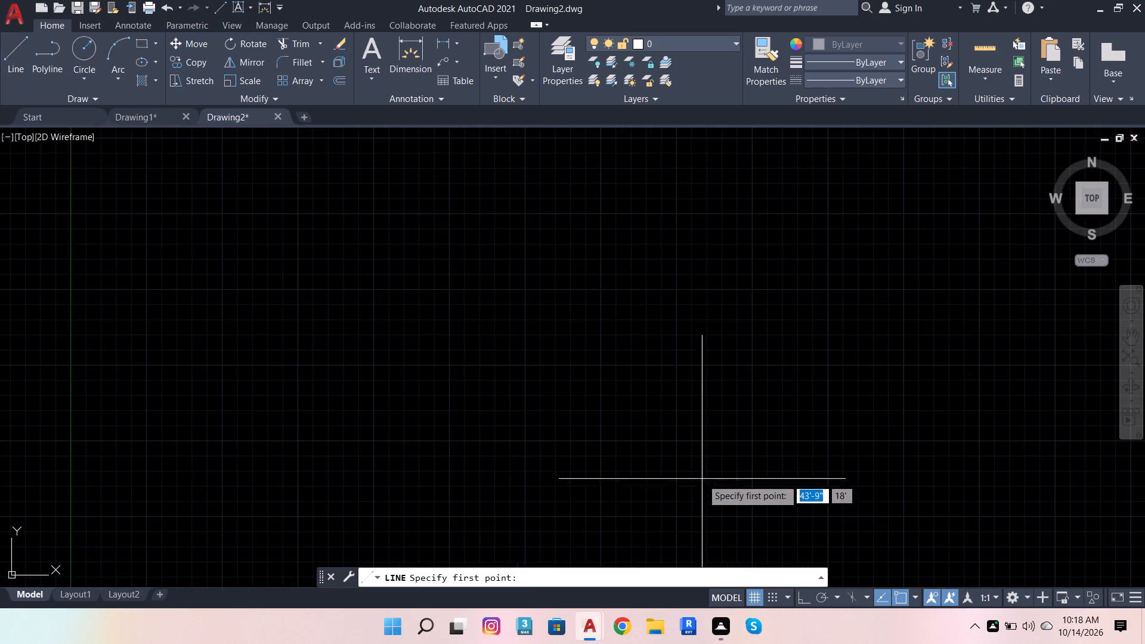
pyautogui.click(278, 328)
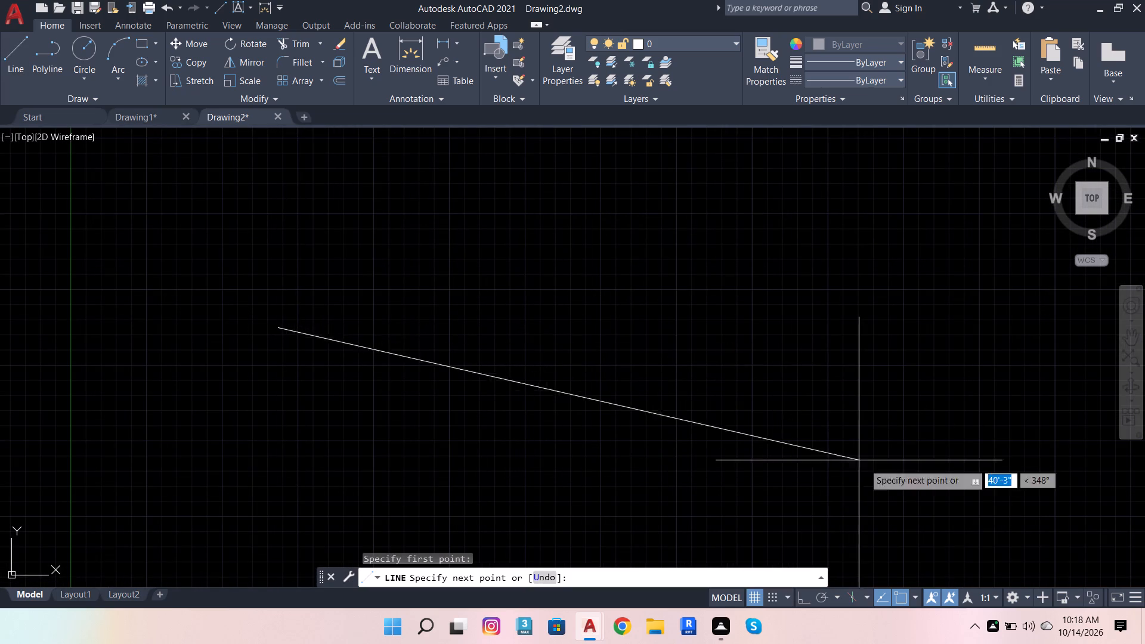
pyautogui.click(805, 600)
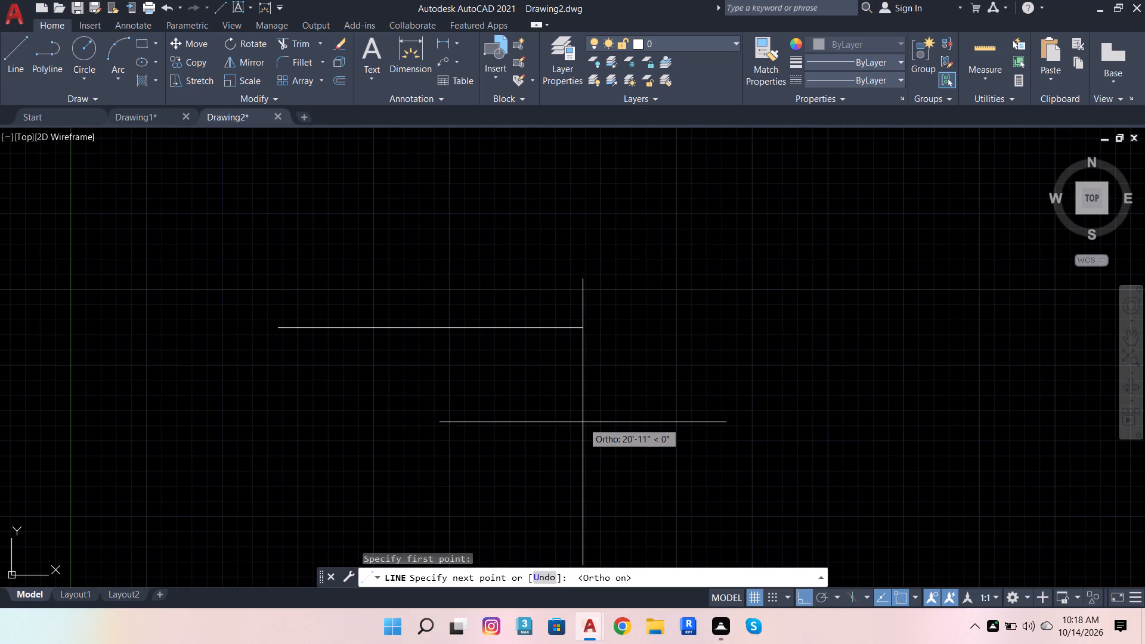
pyautogui.scroll(-3, 403, 336)
pyautogui.scroll(1, 407, 335)
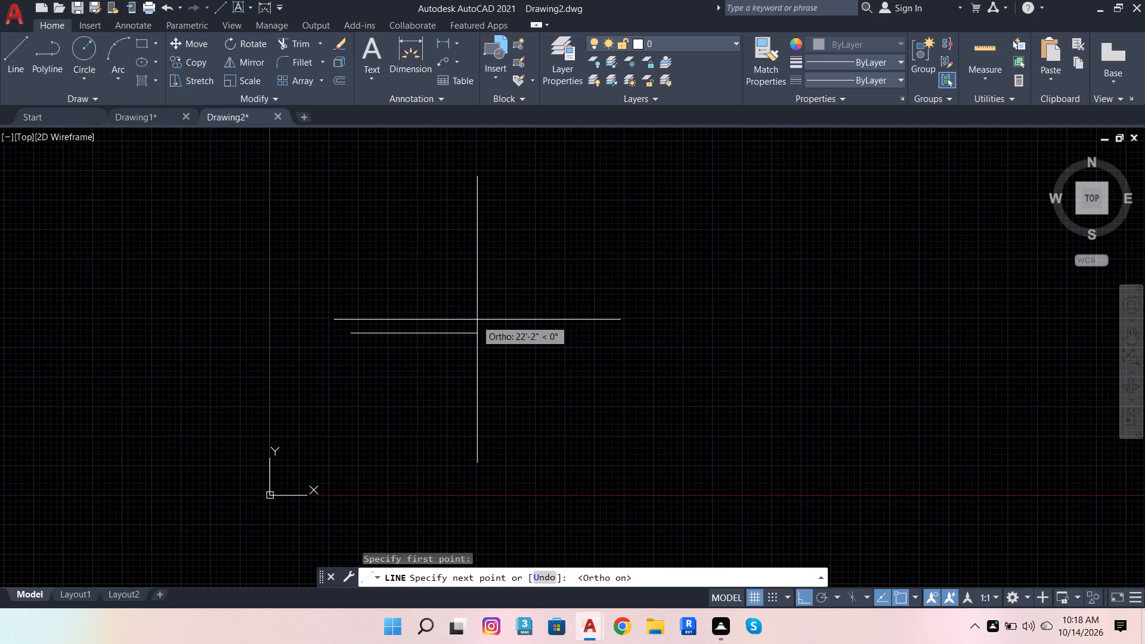
pyautogui.write("30'")
pyautogui.press('Return')
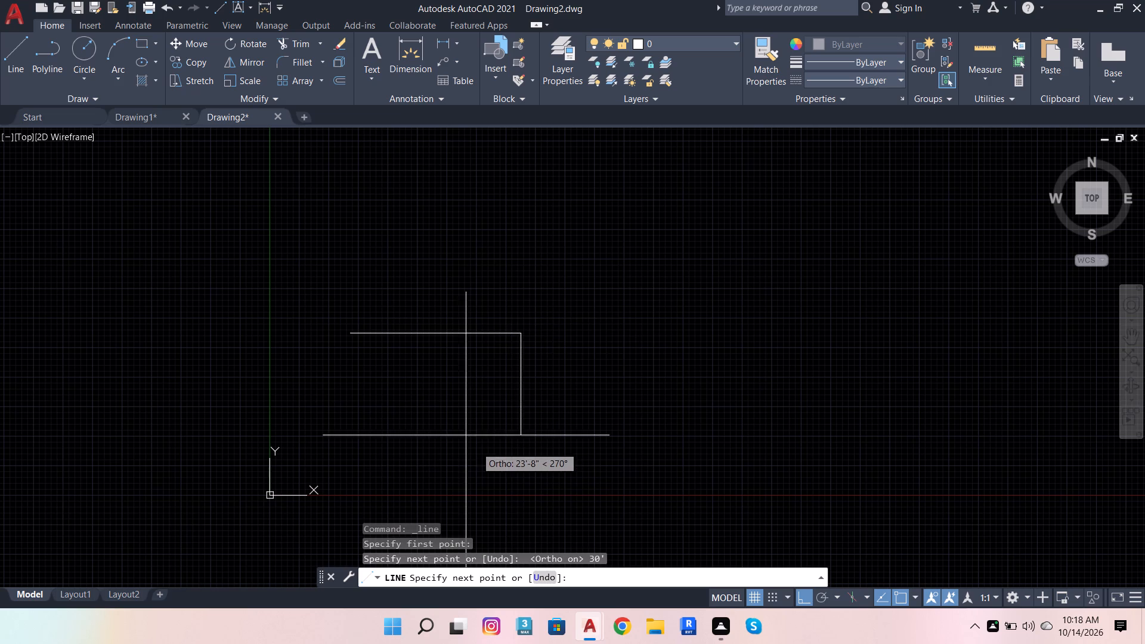
# Switch to Drawing1 and copy the floor plan image.
pyautogui.click(165, 114)
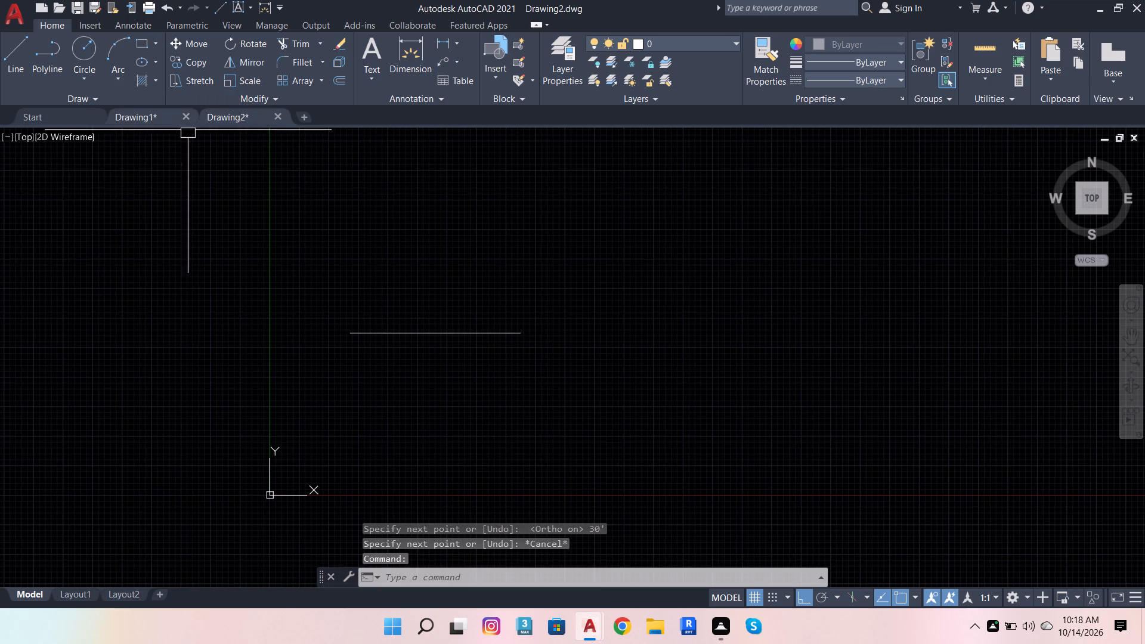
pyautogui.scroll(-1, 447, 336)
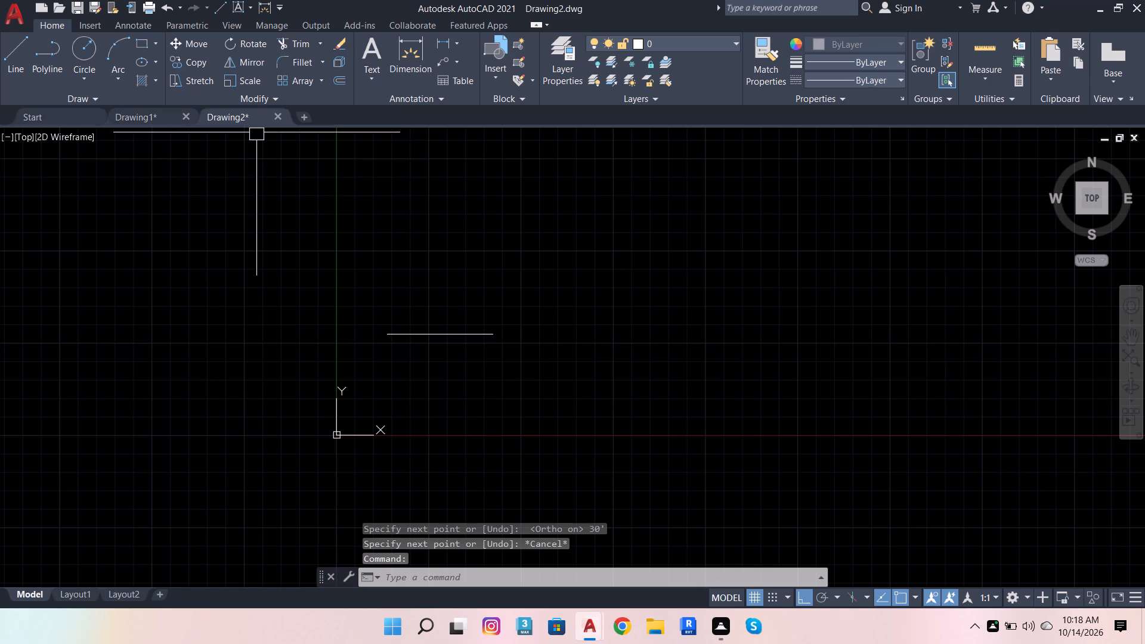
pyautogui.click(244, 119)
pyautogui.click(174, 112)
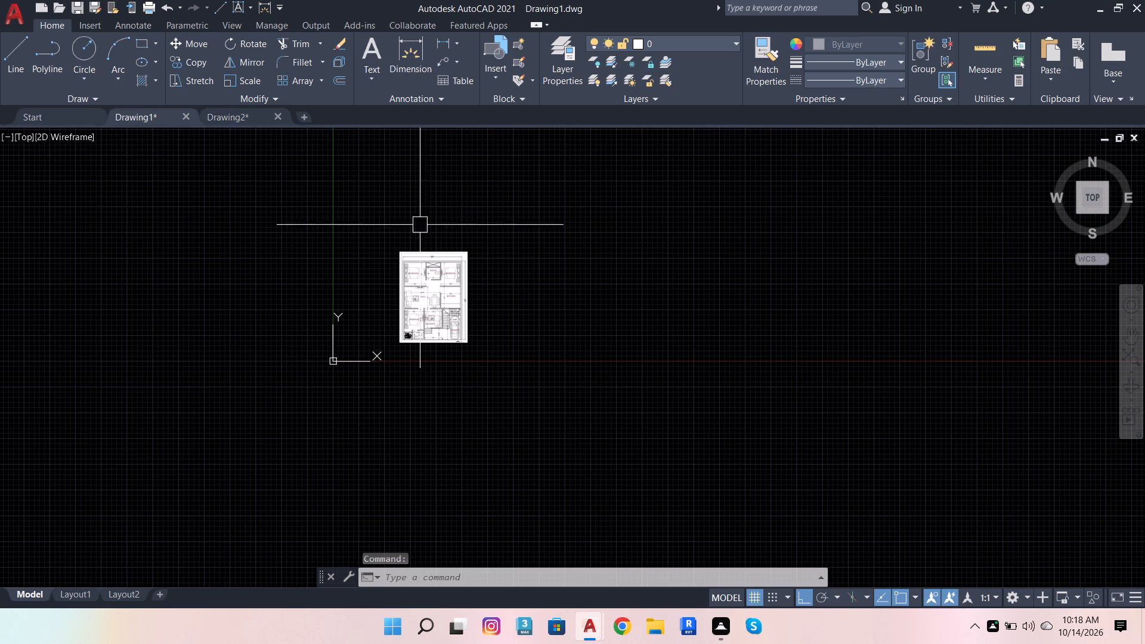
pyautogui.scroll(1, 423, 244)
pyautogui.moveTo(581, 366); pyautogui.dragTo(479, 230)
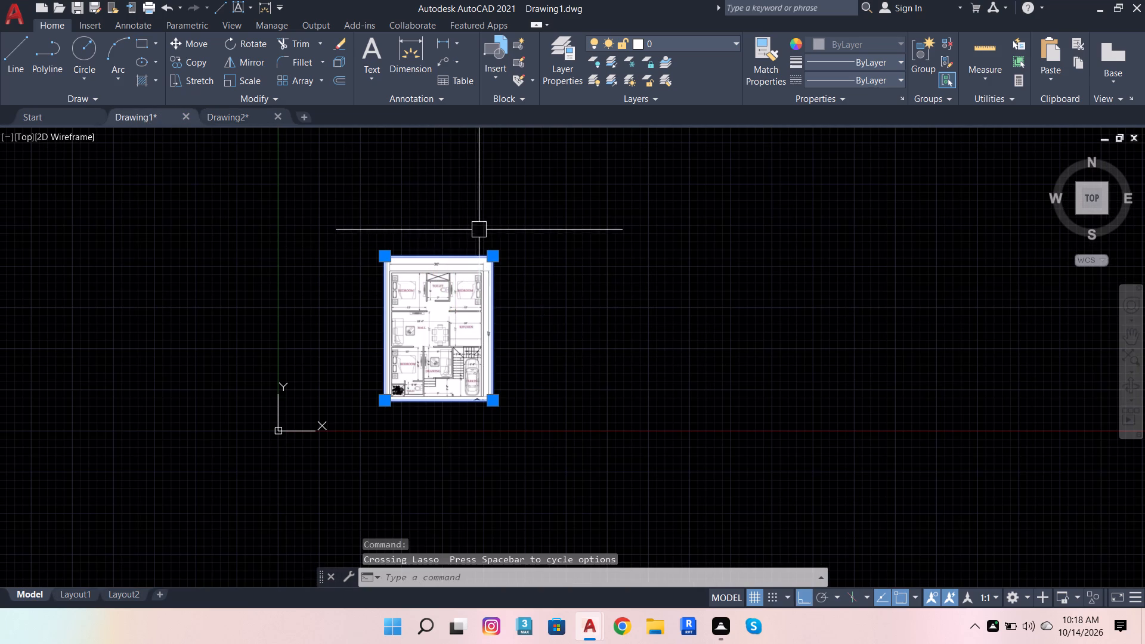
pyautogui.hotkey('ctrl', 'c')
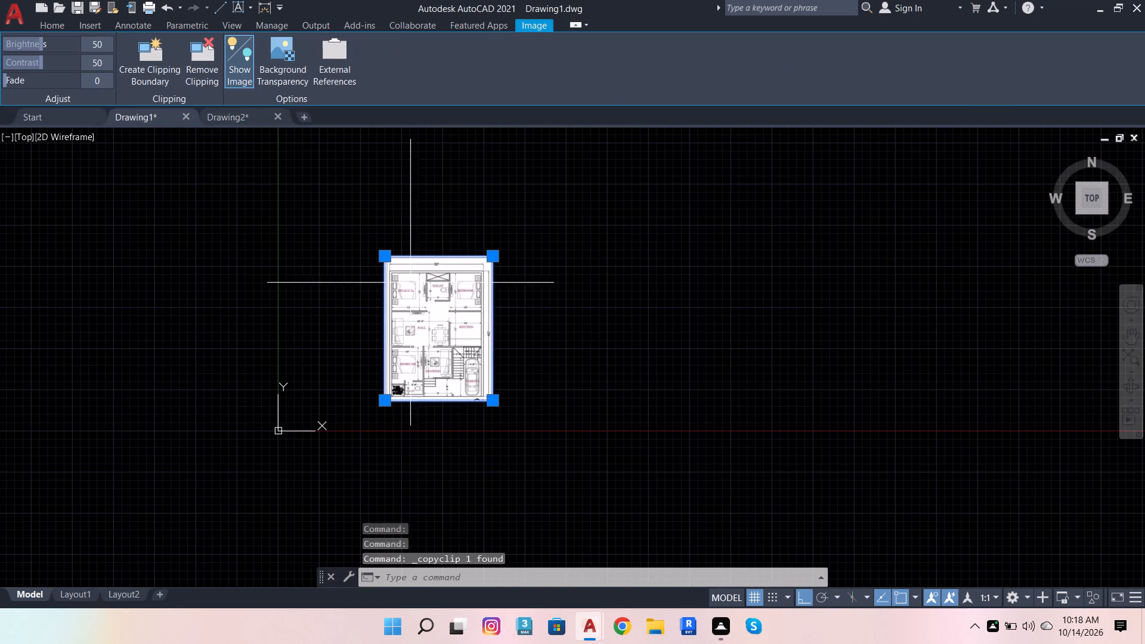
# Close Drawing1.
pyautogui.click(182, 117)
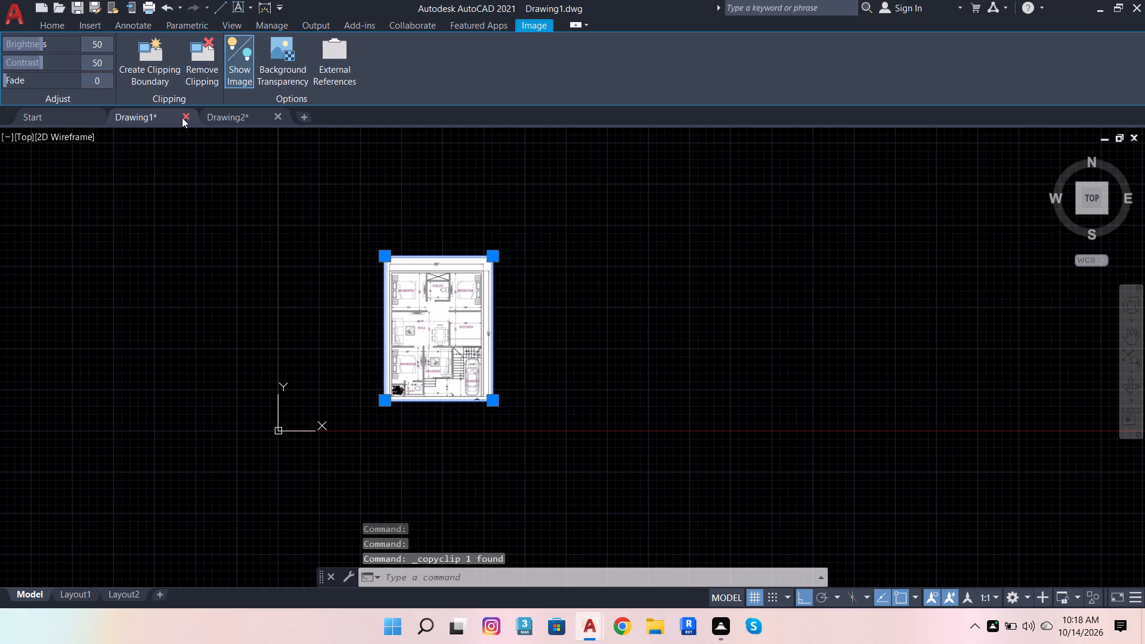
pyautogui.click(579, 342)
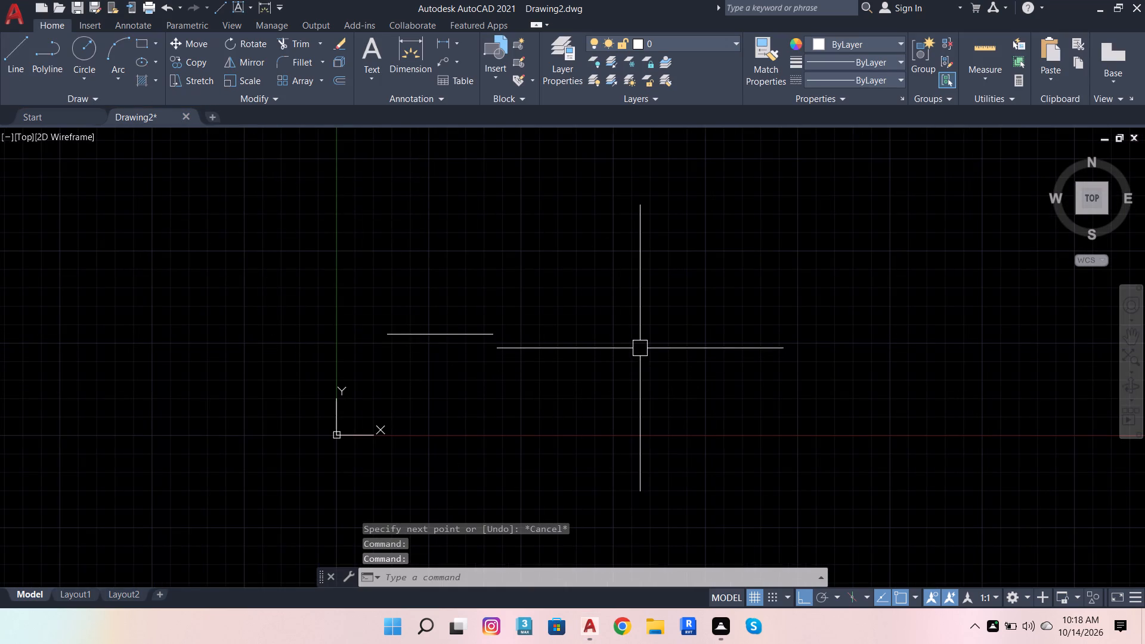
# Paste the floor plan image into Drawing2, beside the 30' line.
pyautogui.hotkey('ctrl', 'v')
pyautogui.click(535, 407)
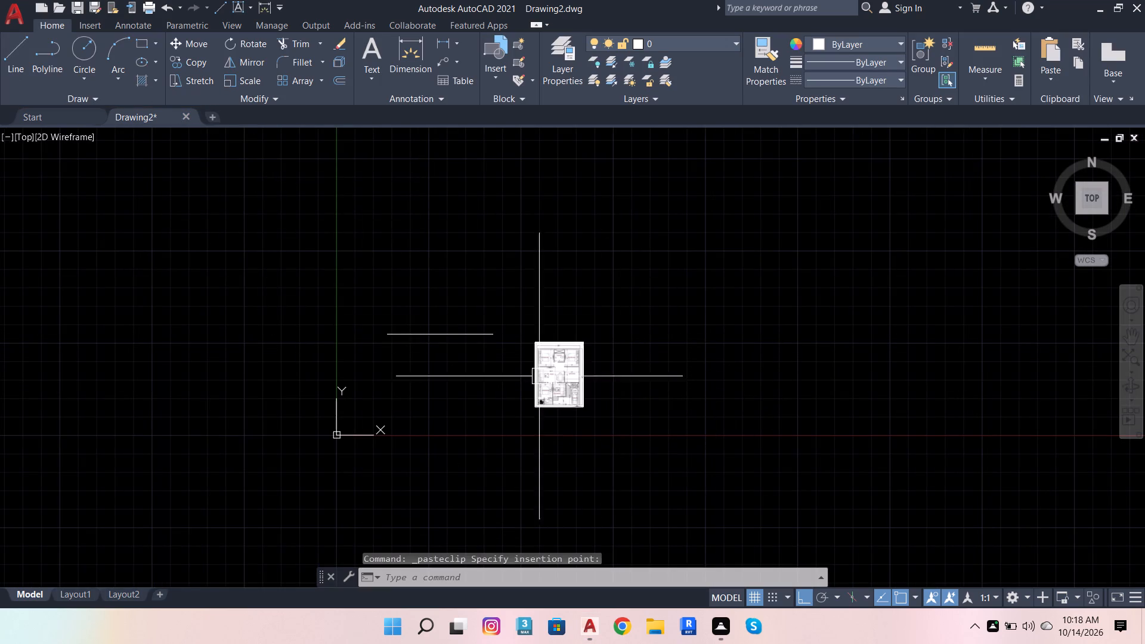
# Complete the outline rectangle with a 40' left side, a 30' bottom edge and a right side back up to the top line.
pyautogui.scroll(2, 561, 389)
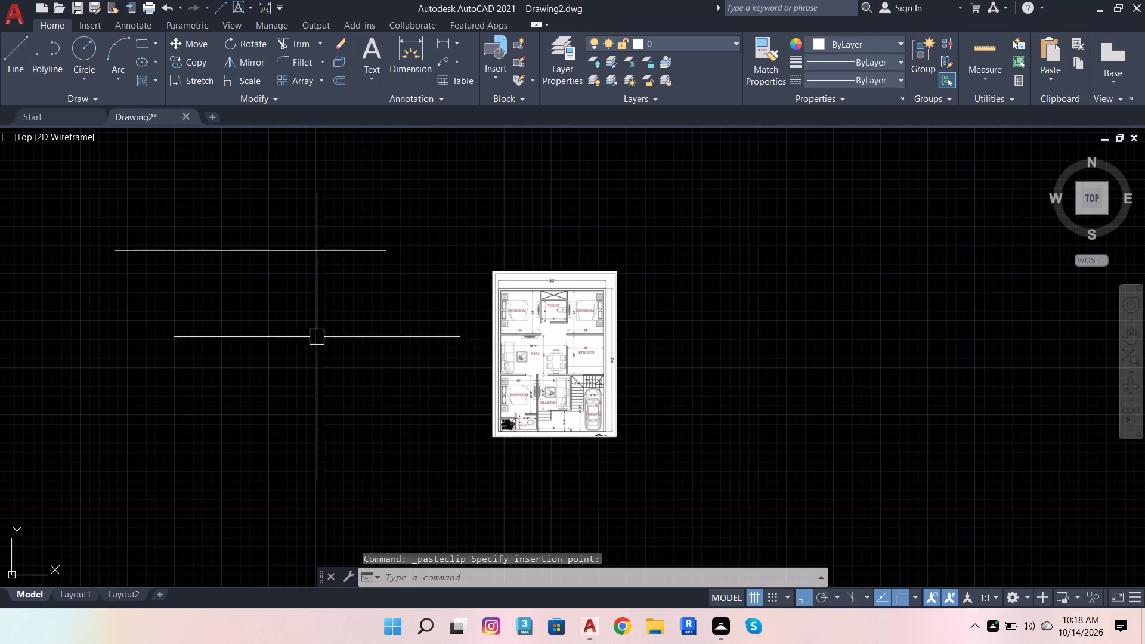
pyautogui.scroll(2, 500, 399)
pyautogui.scroll(-1, 499, 387)
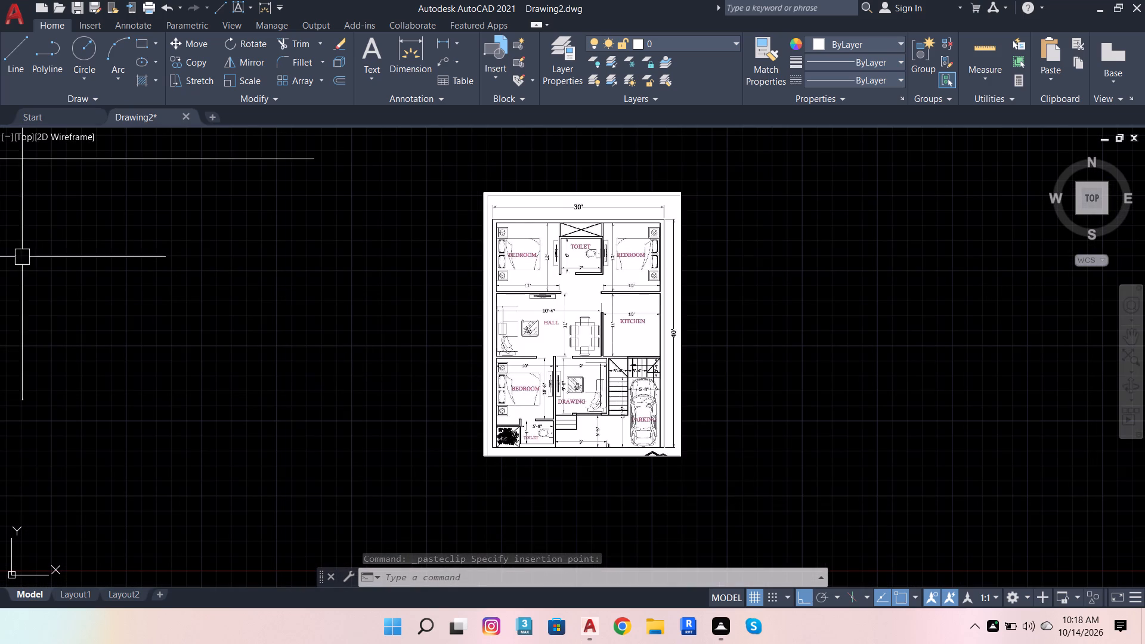
pyautogui.click(18, 45)
pyautogui.scroll(-3, 257, 202)
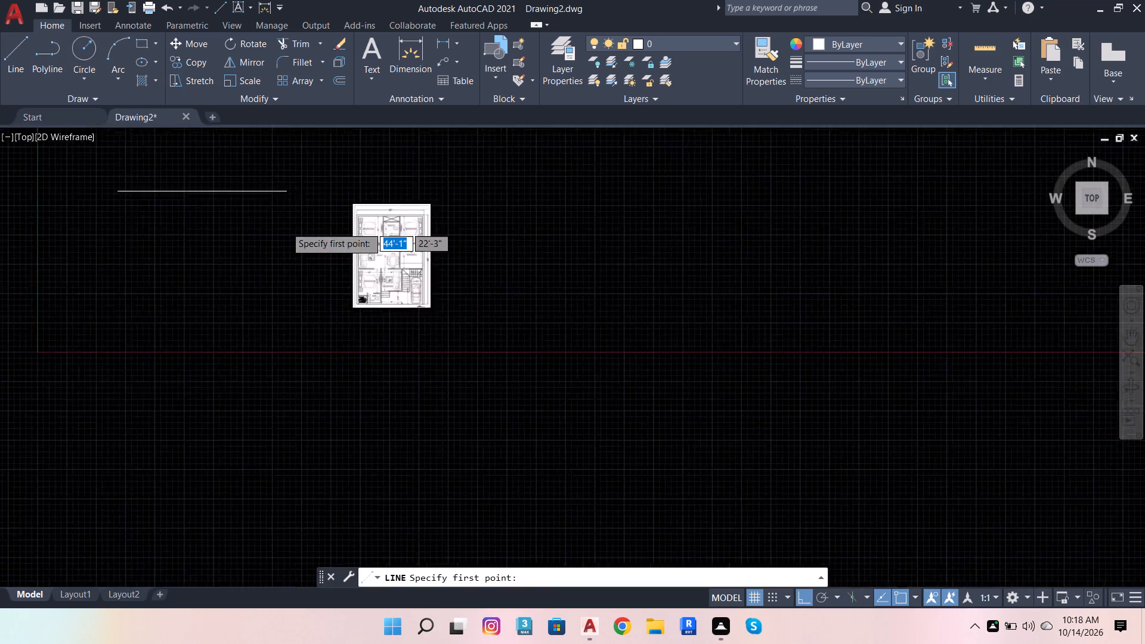
pyautogui.scroll(1, 177, 207)
pyautogui.click(178, 203)
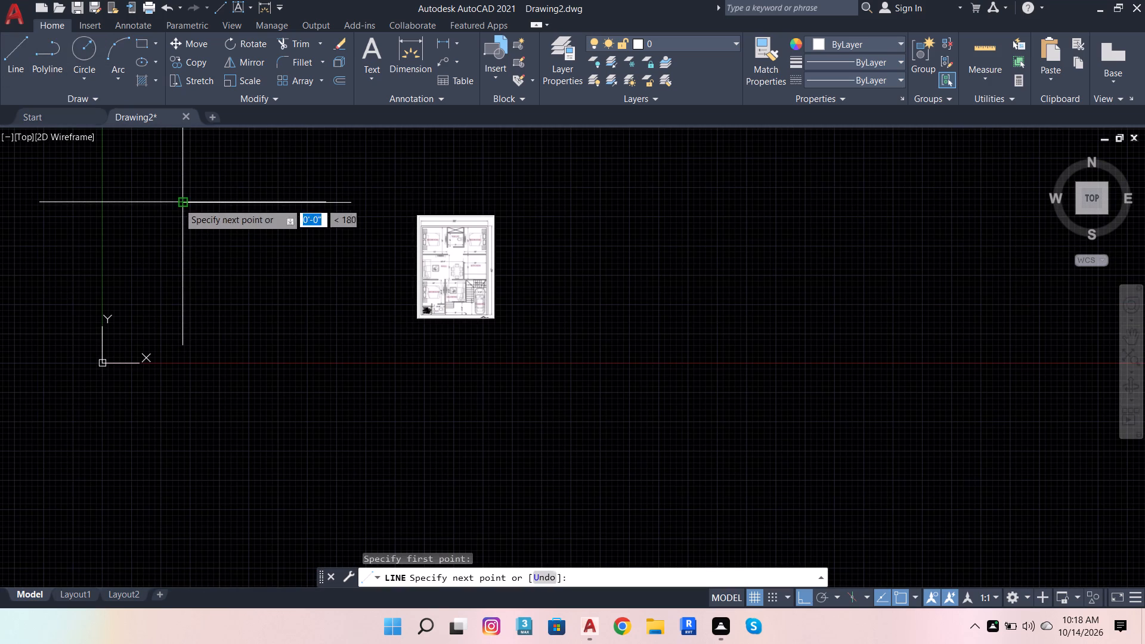
pyautogui.write('40')
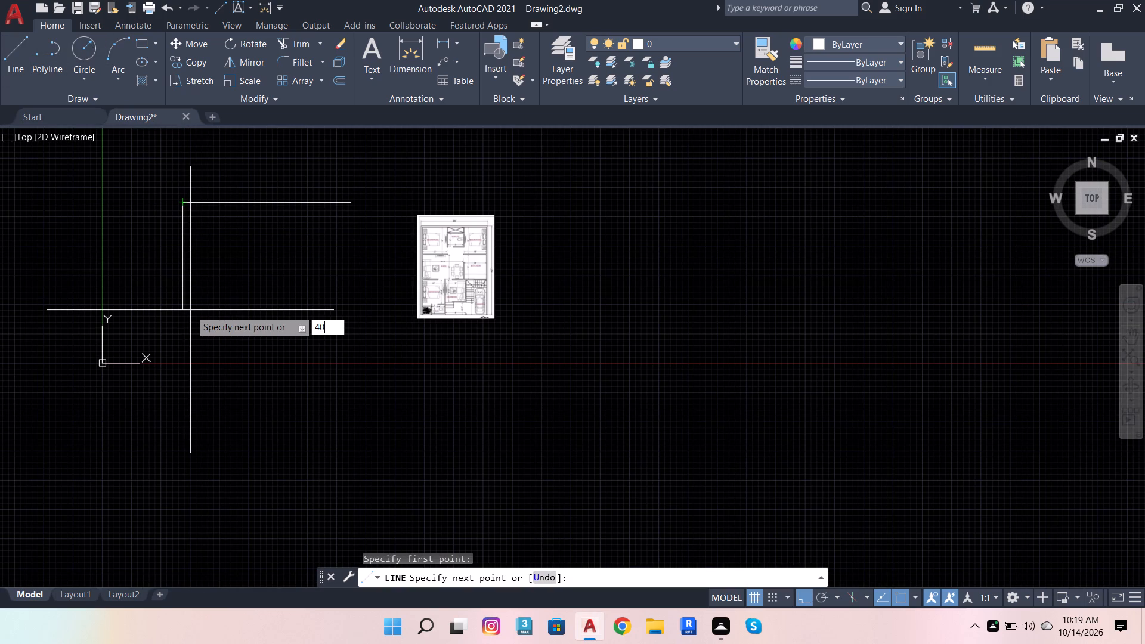
pyautogui.press("'")
pyautogui.press('Return')
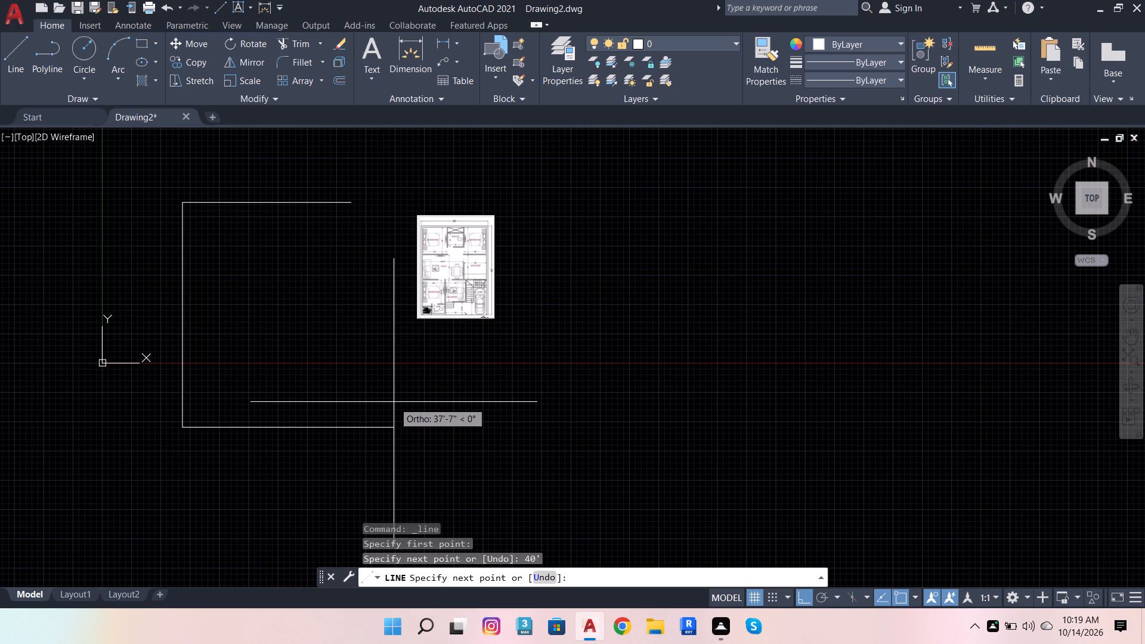
pyautogui.write("30'")
pyautogui.press('Return')
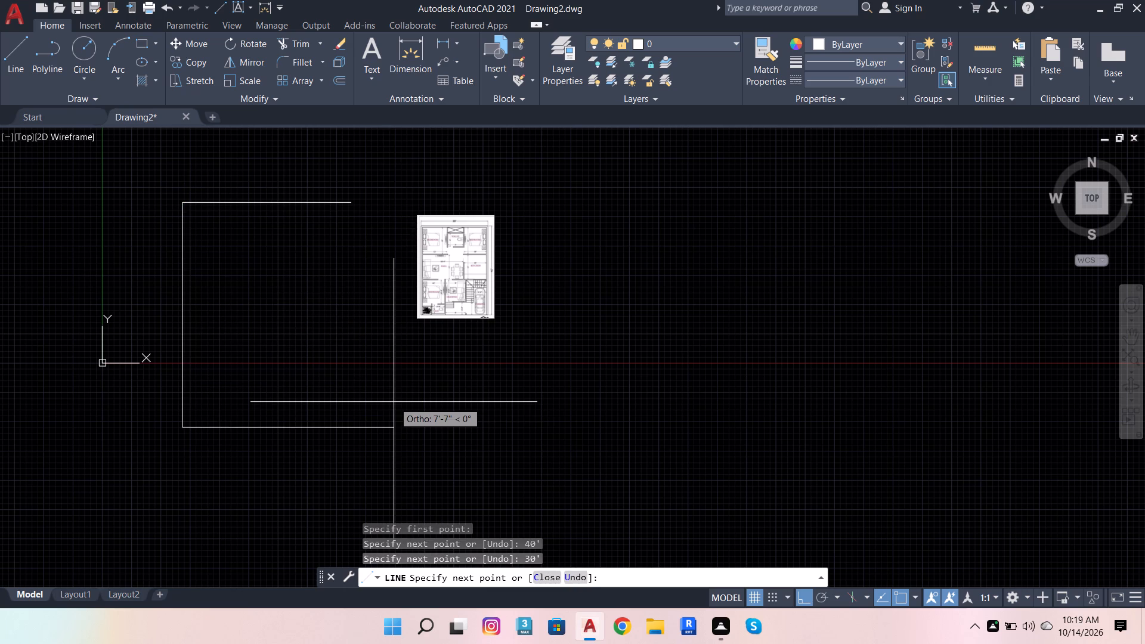
pyautogui.click(346, 205)
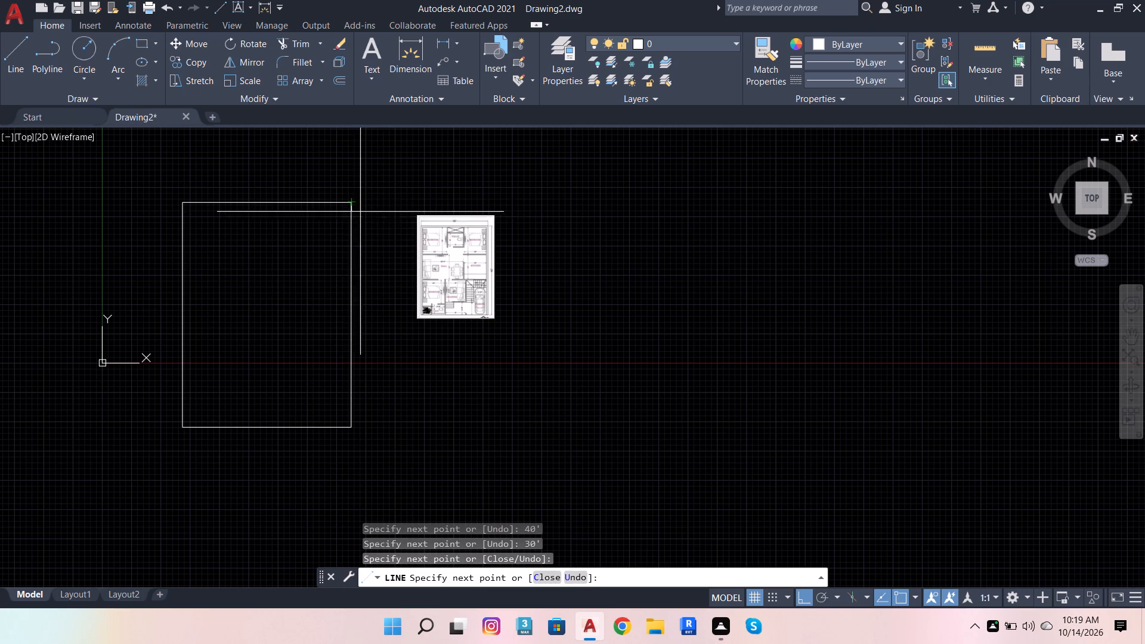
pyautogui.press('Escape')
# Move the whole rectangle straight up from its lower-left corner, placing its bottom edge just above the X axis.
pyautogui.click(156, 174)
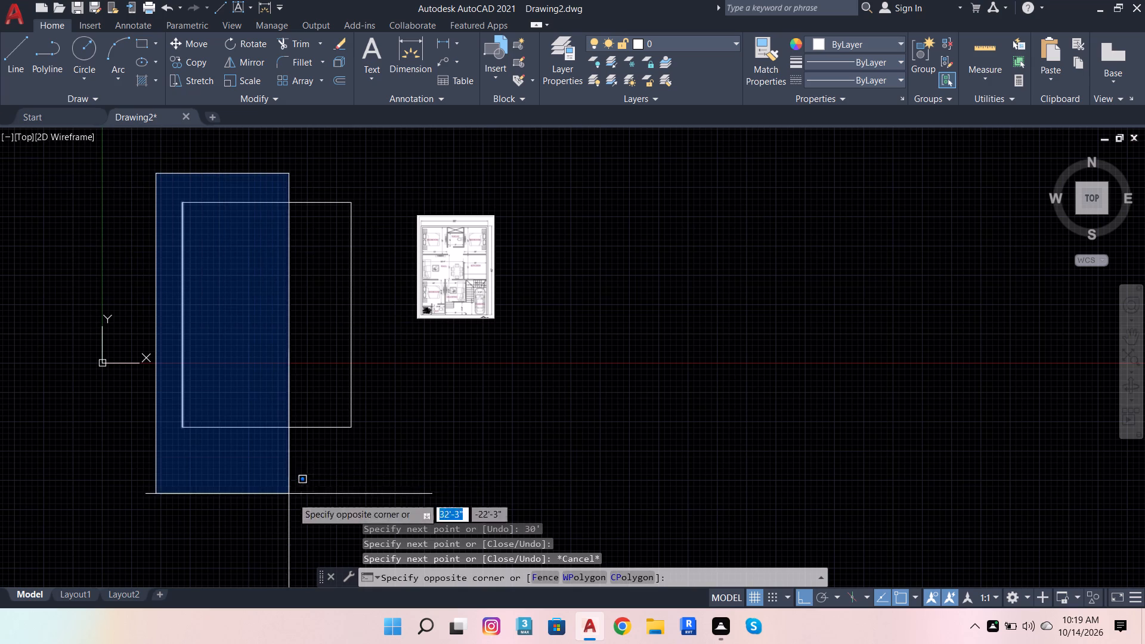
pyautogui.click(372, 456)
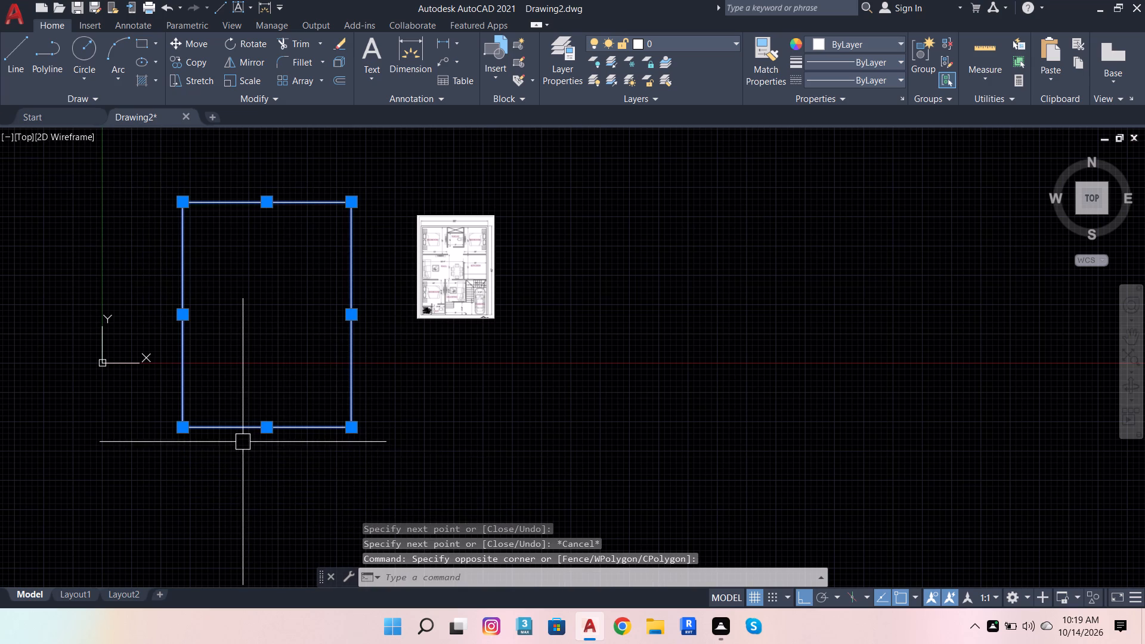
pyautogui.press('m')
pyautogui.press('space')
pyautogui.click(181, 426)
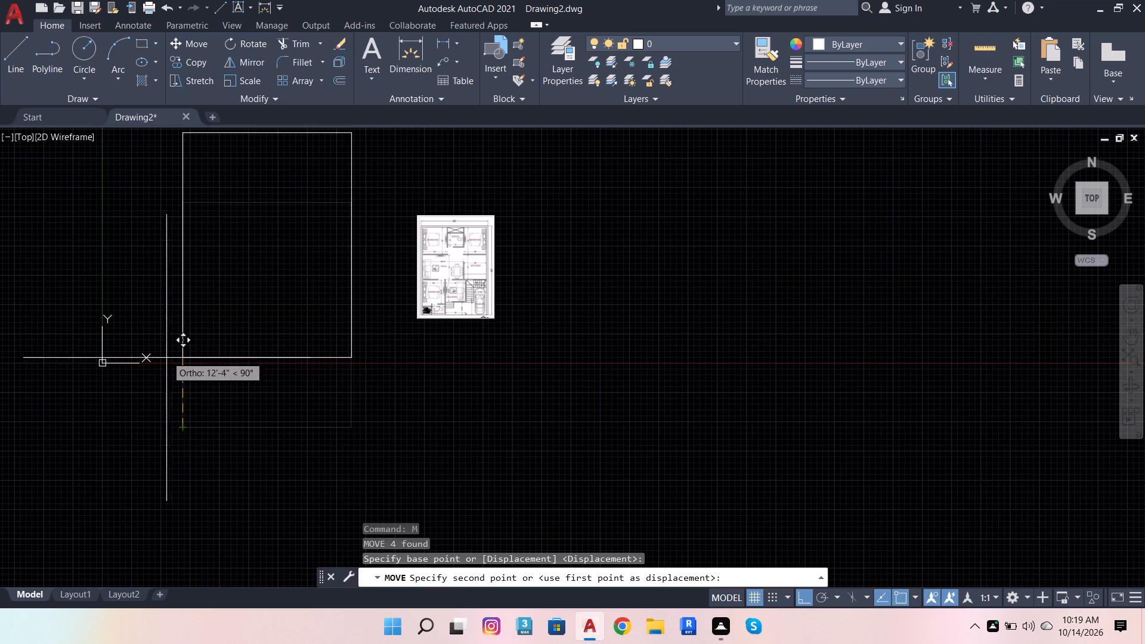
pyautogui.click(162, 342)
# Scale the floor plan image freehand from its lower-left corner to about the size of the 30' by 40' rectangle.
pyautogui.scroll(-1, 303, 468)
pyautogui.scroll(1, 312, 296)
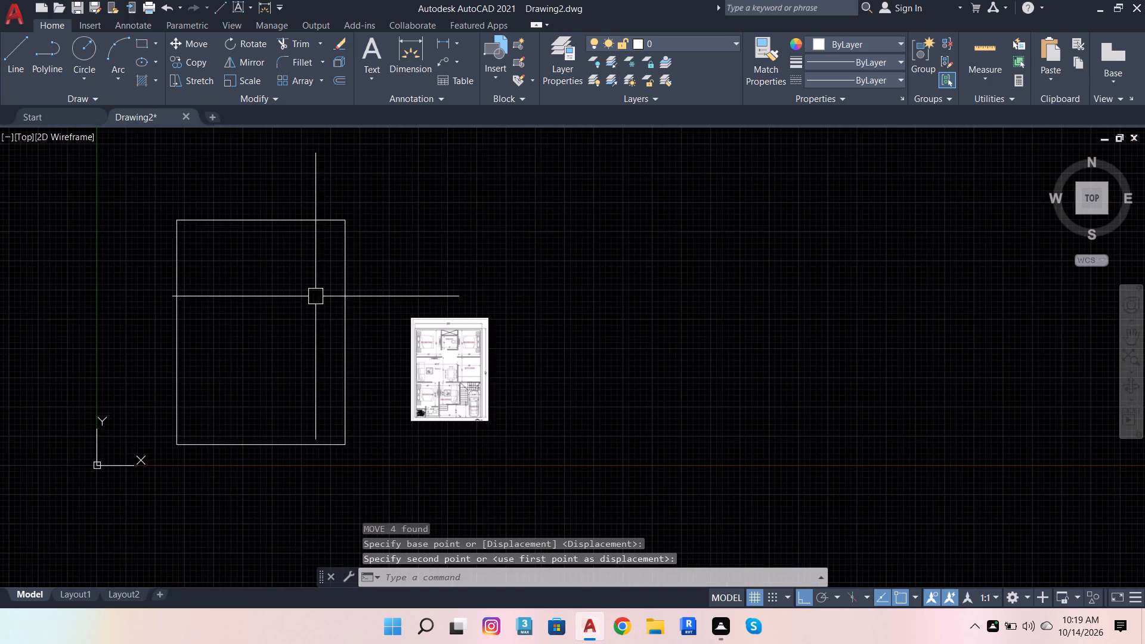
pyautogui.scroll(1, 315, 296)
pyautogui.scroll(2, 534, 401)
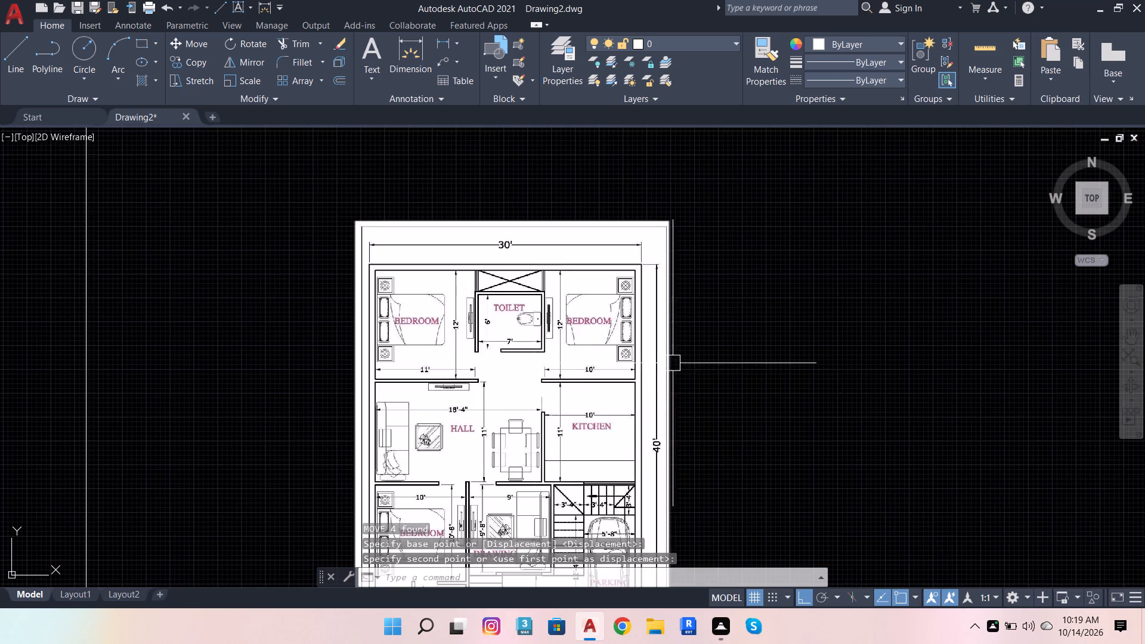
pyautogui.scroll(-1, 673, 363)
pyautogui.scroll(4, 586, 340)
pyautogui.scroll(-3, 588, 340)
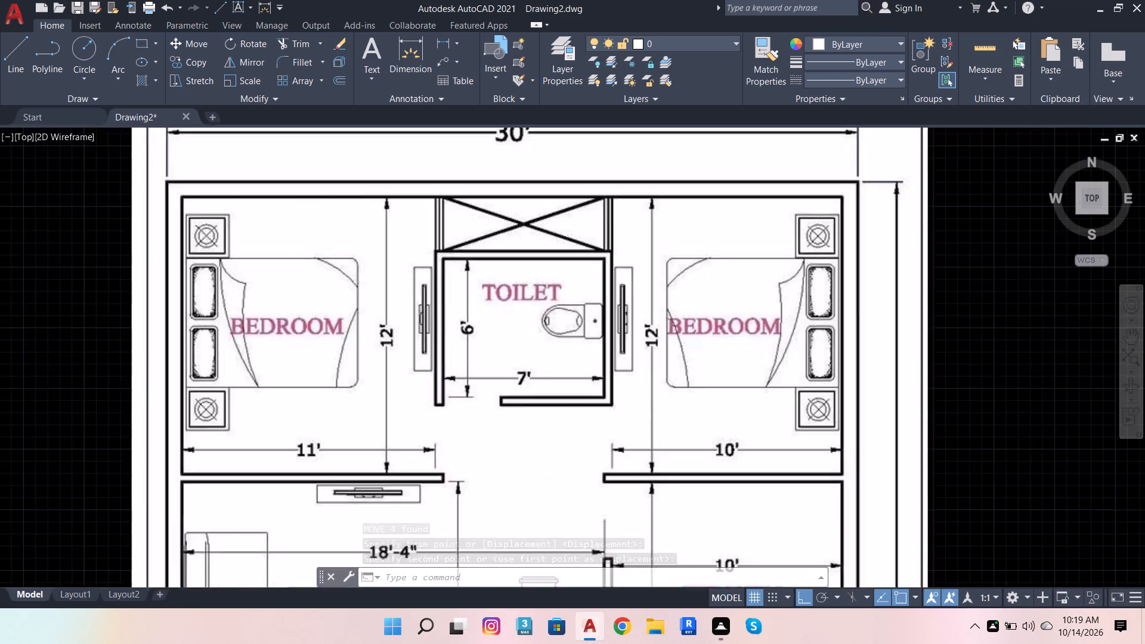
pyautogui.scroll(-2, 588, 340)
pyautogui.click(601, 363)
pyautogui.click(472, 392)
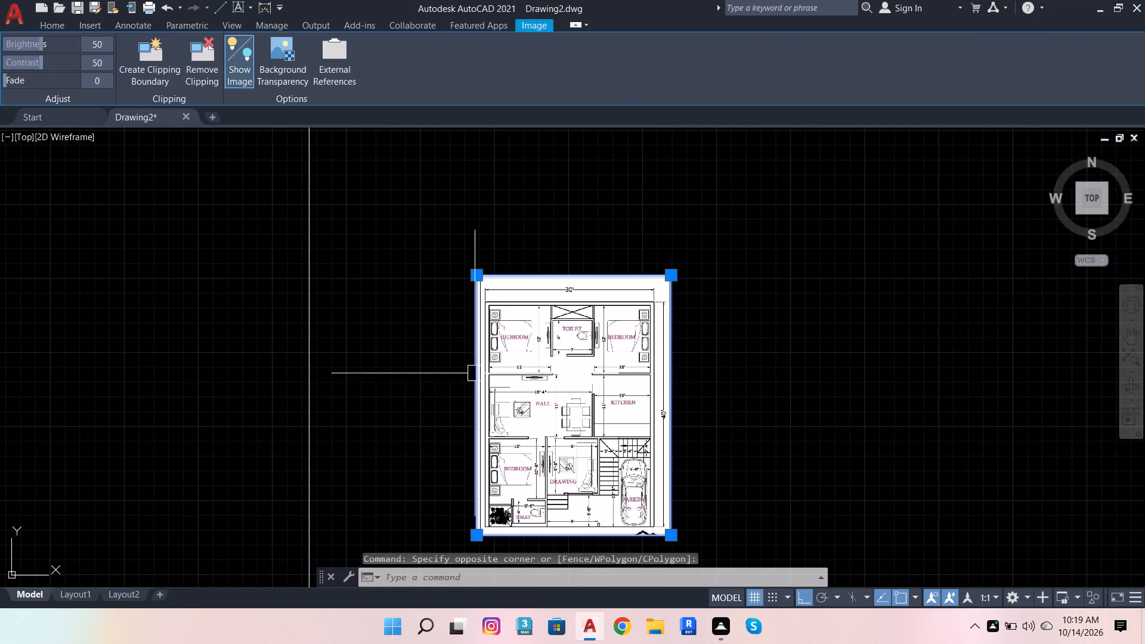
pyautogui.click(56, 24)
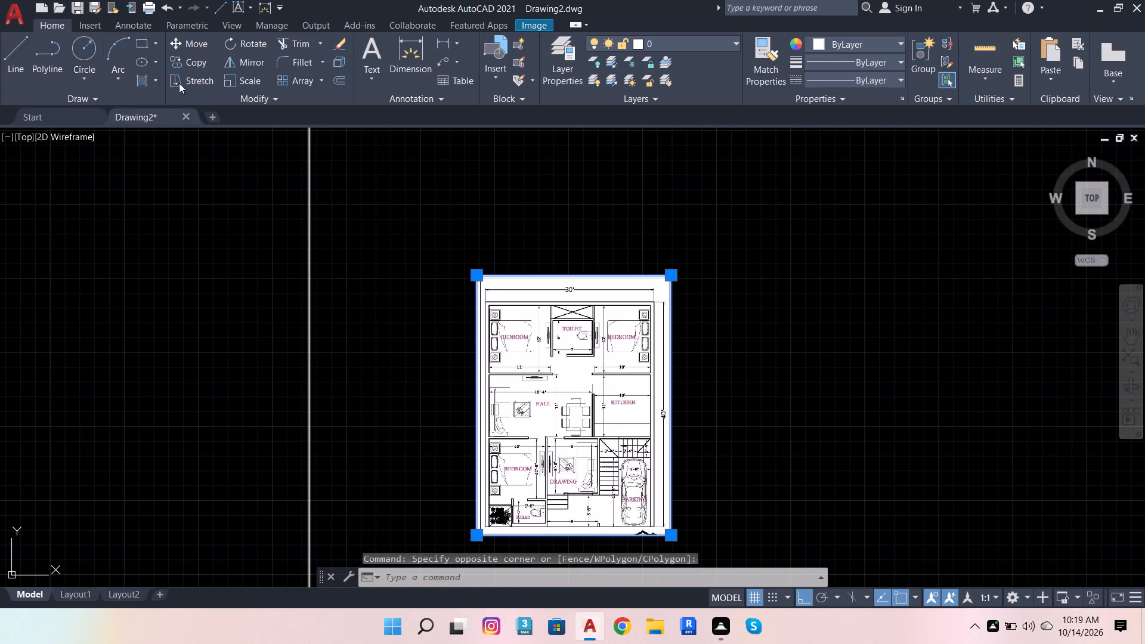
pyautogui.click(227, 80)
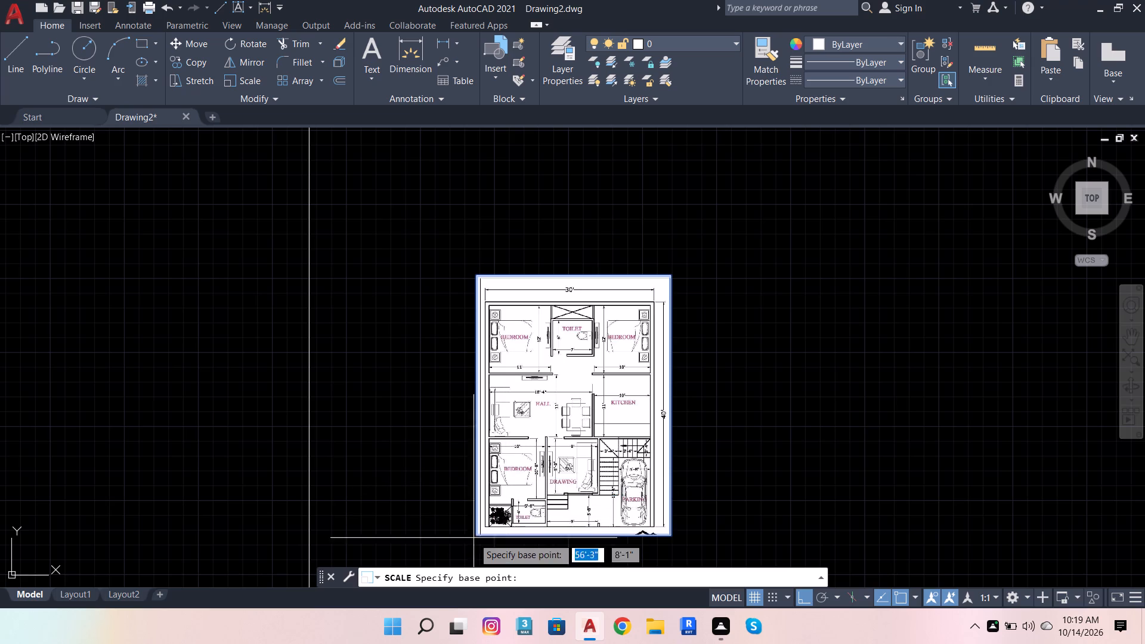
pyautogui.click(477, 537)
pyautogui.scroll(-3, 649, 395)
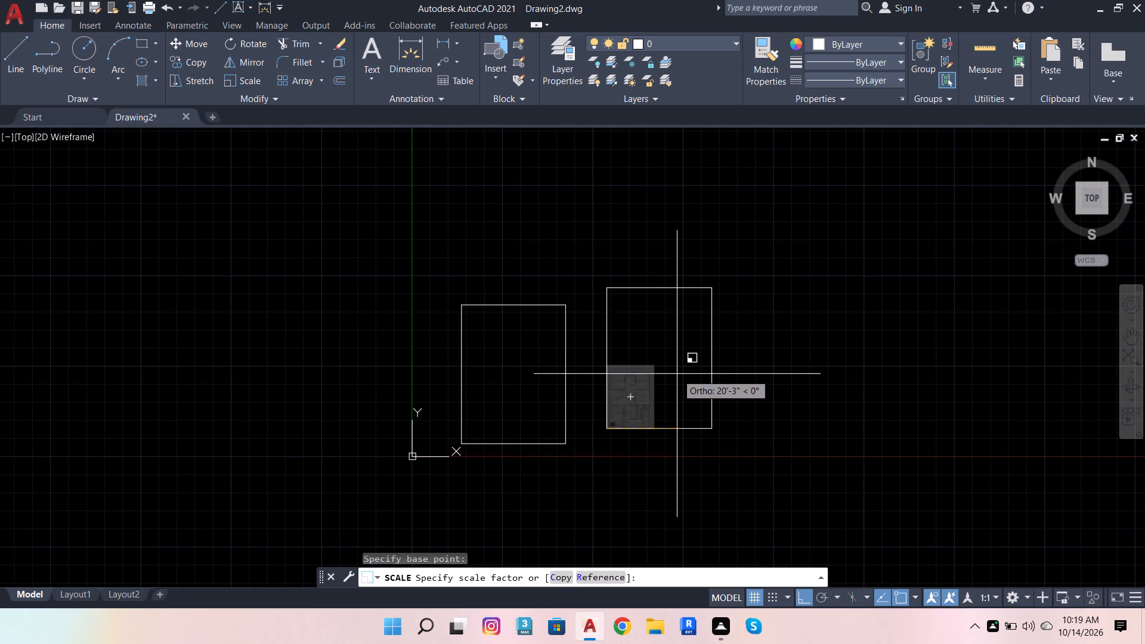
pyautogui.click(677, 374)
pyautogui.scroll(2, 629, 396)
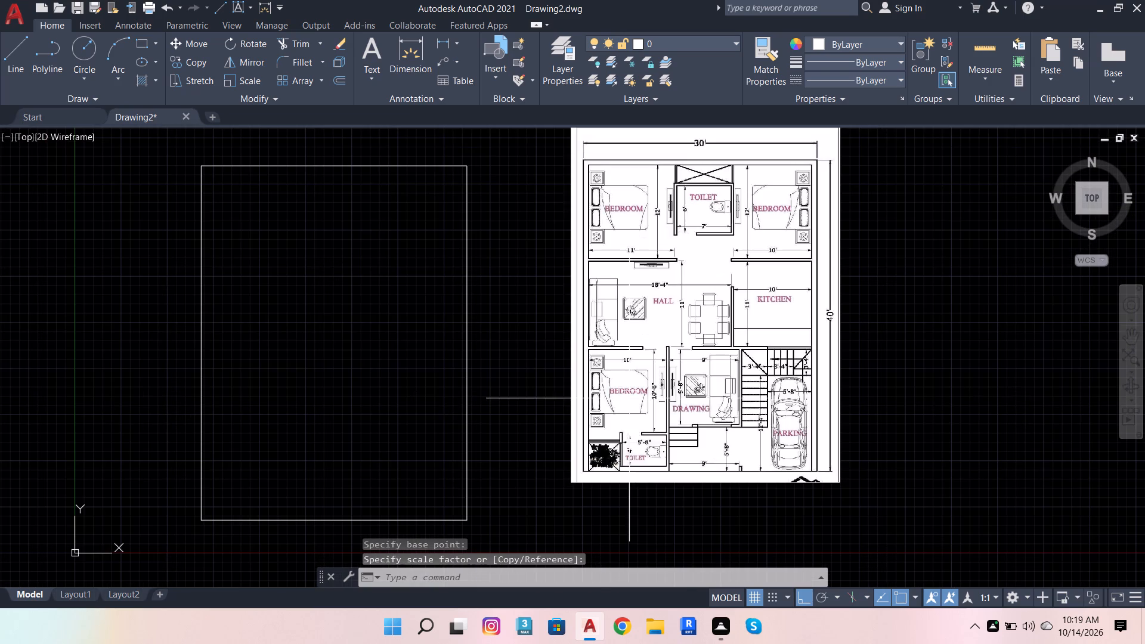
# Offset the top line of the outline rectangle 9" inward for the outer wall thickness.
pyautogui.scroll(-1, 668, 277)
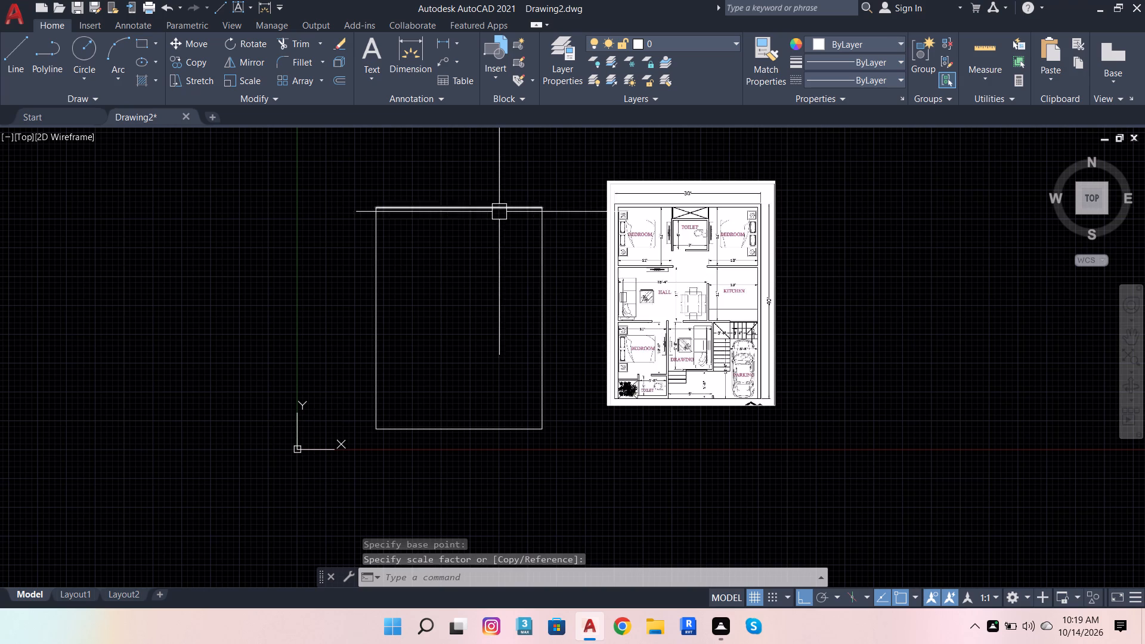
pyautogui.click(499, 209)
pyautogui.press('o')
pyautogui.press('Return')
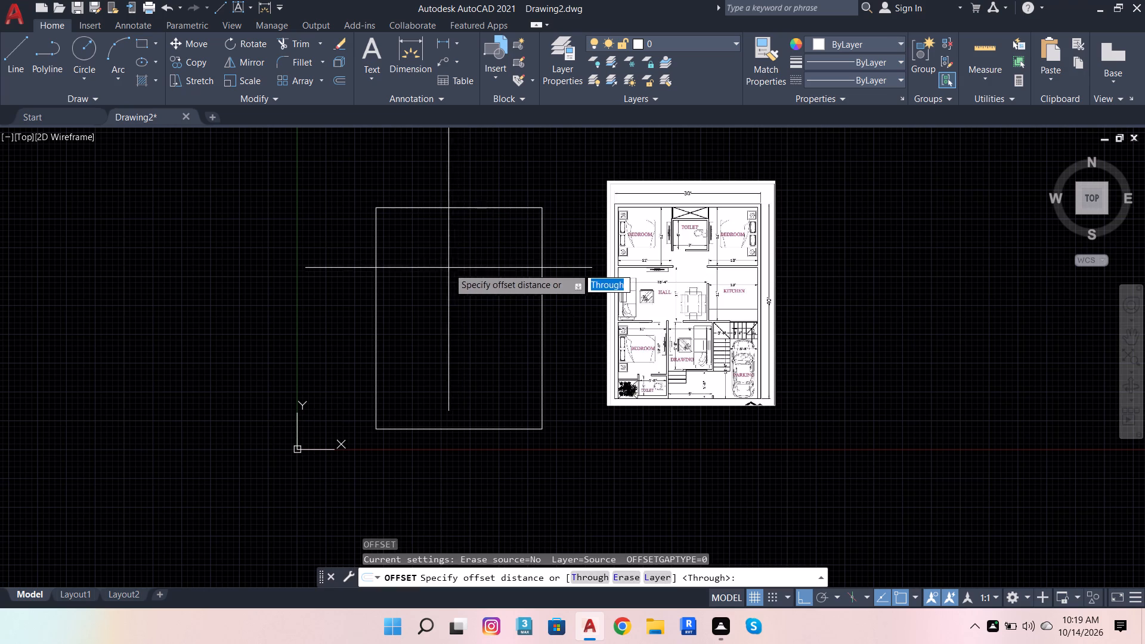
pyautogui.click(538, 213)
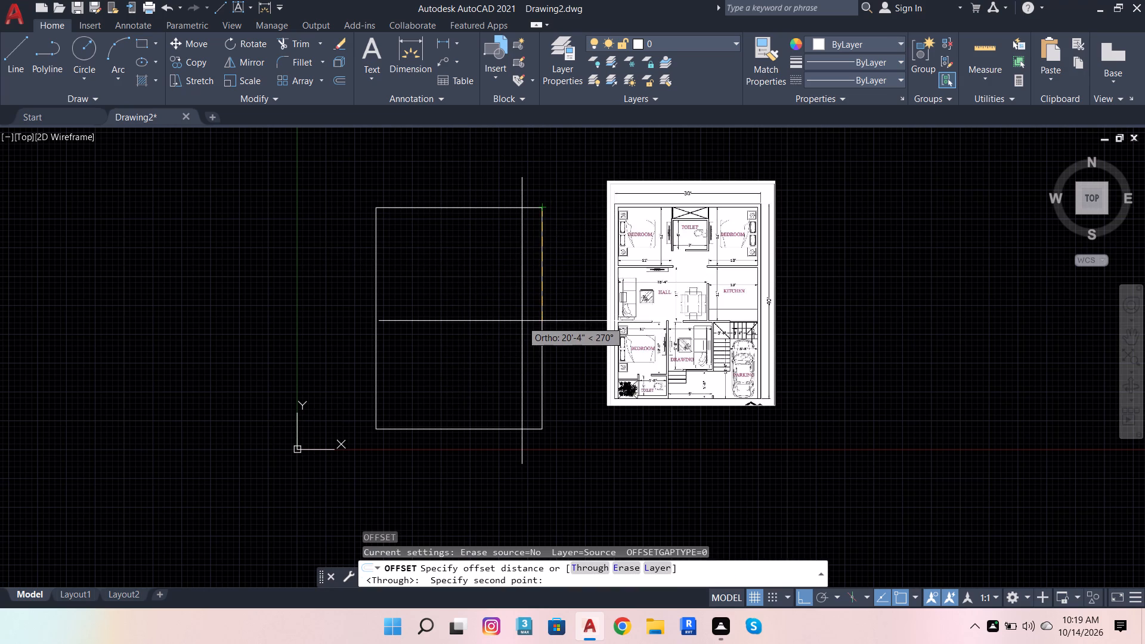
pyautogui.press('9')
pyautogui.press('Return')
pyautogui.click(522, 321)
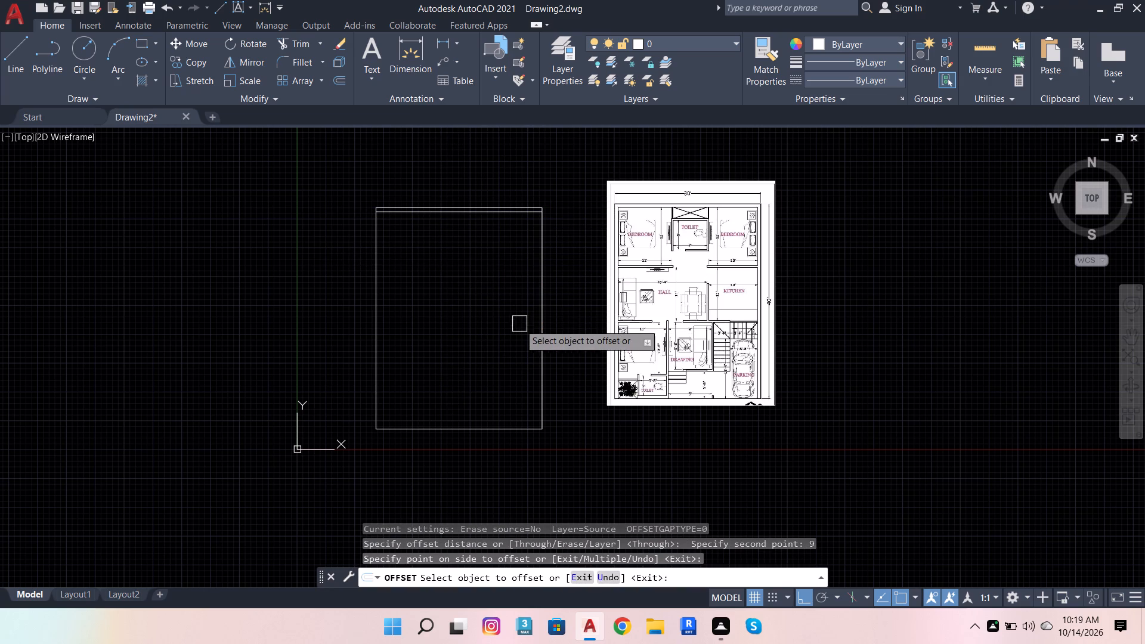
# Offset the left, right and bottom sides of the outline inward by the same 9".
pyautogui.click(383, 278)
pyautogui.click(430, 277)
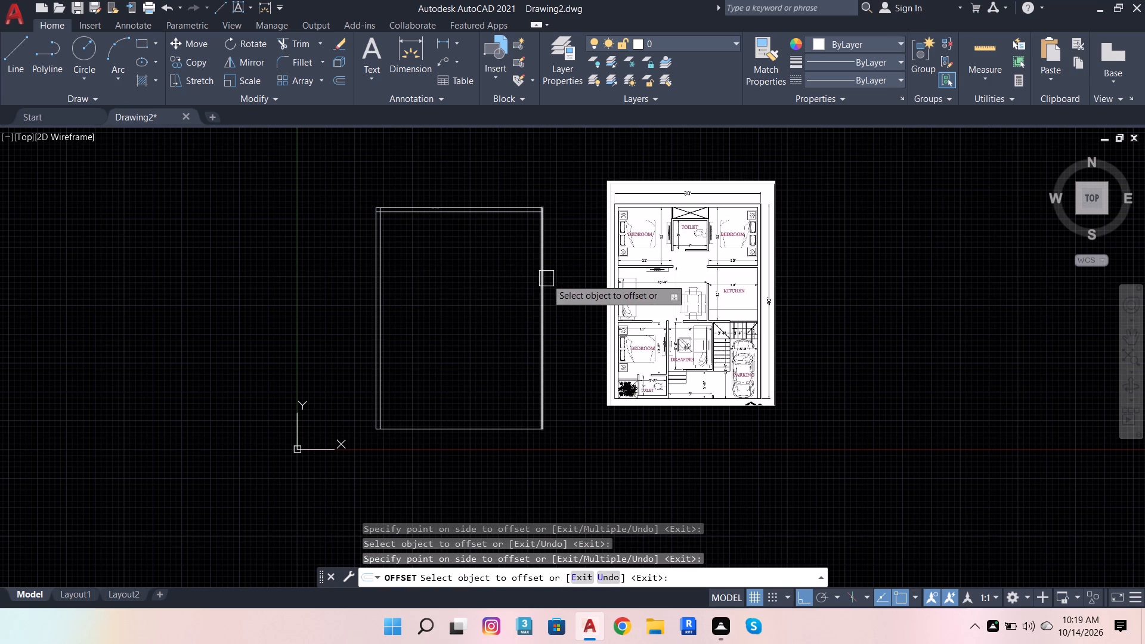
pyautogui.click(547, 278)
pyautogui.click(411, 312)
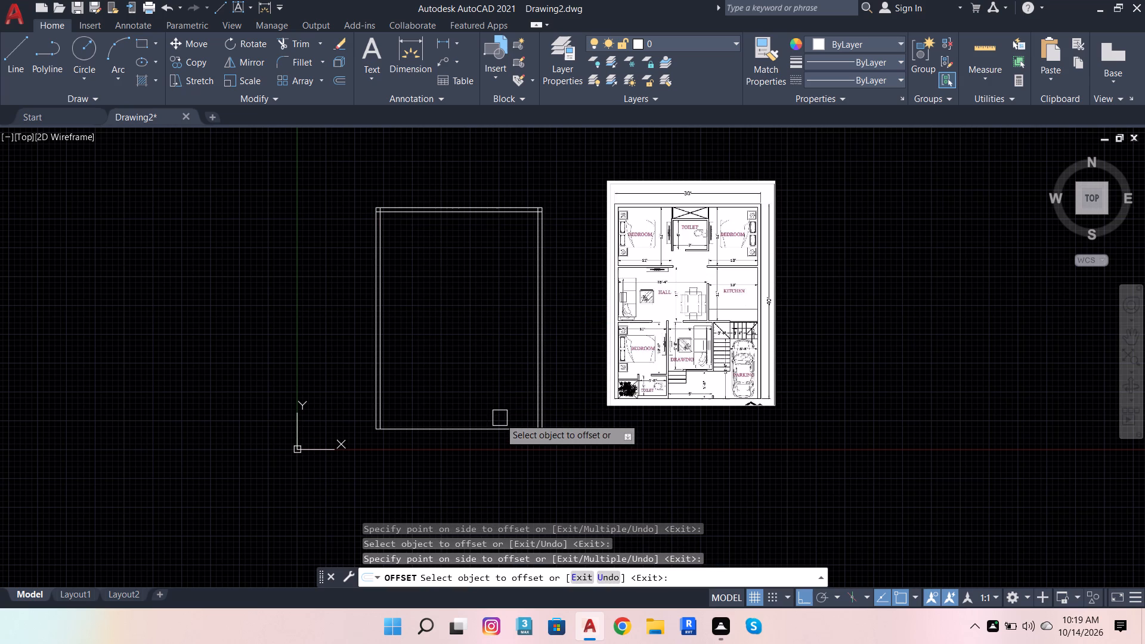
pyautogui.click(500, 418)
pyautogui.click(488, 438)
pyautogui.click(474, 431)
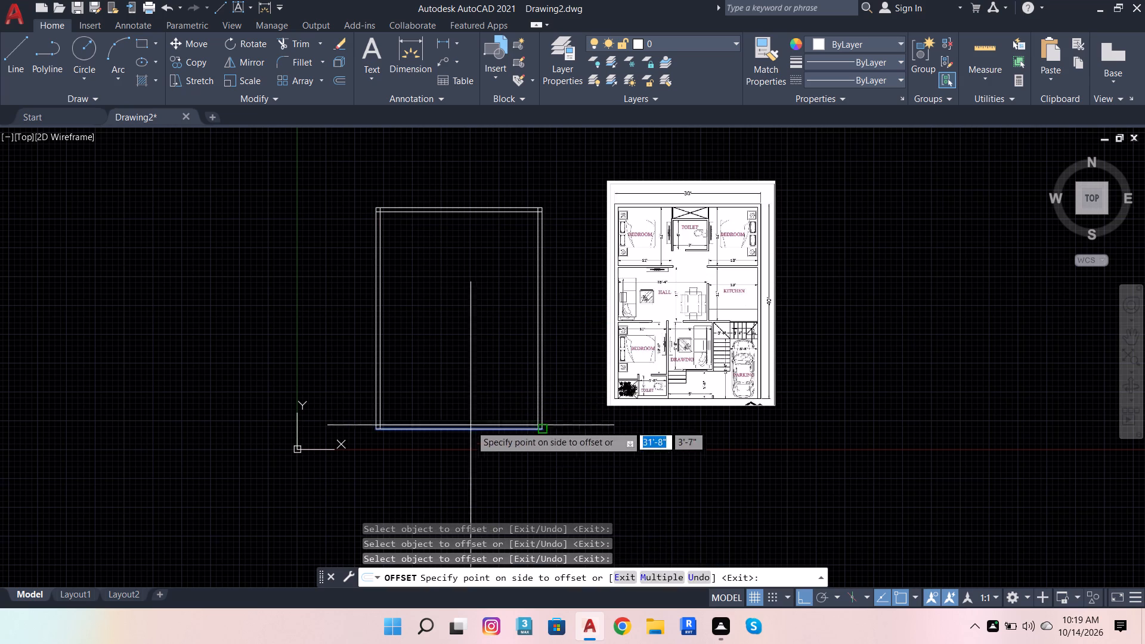
pyautogui.click(463, 380)
pyautogui.scroll(3, 406, 181)
pyautogui.press('Escape')
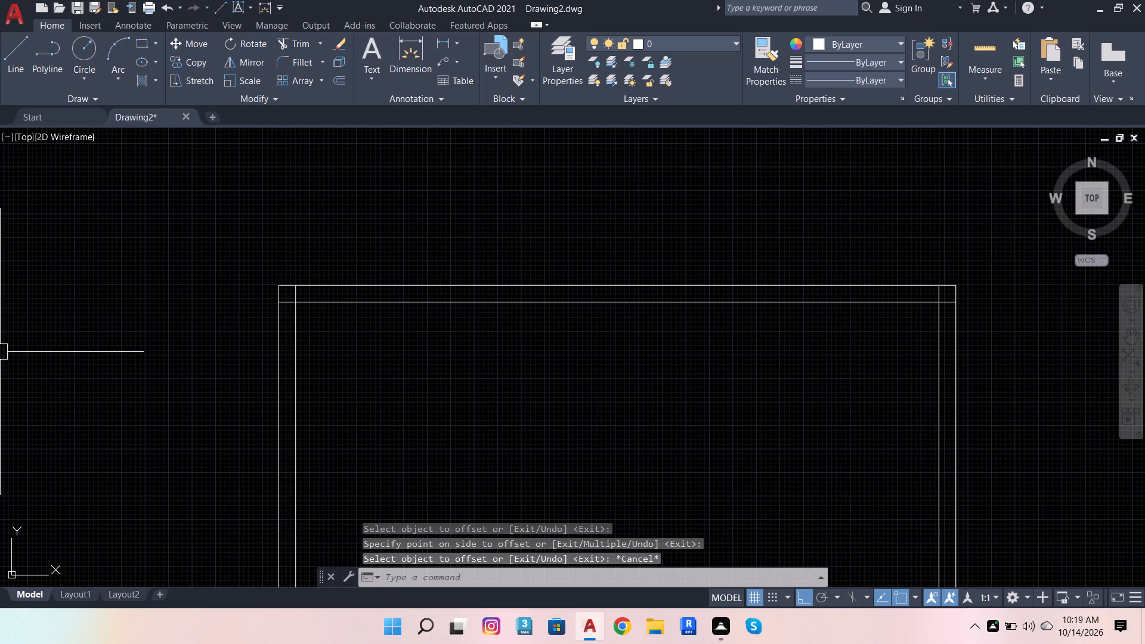
# Trim the overlapping inner wall lines at the two upper corners, leaving the outer outline intact.
pyautogui.click(295, 44)
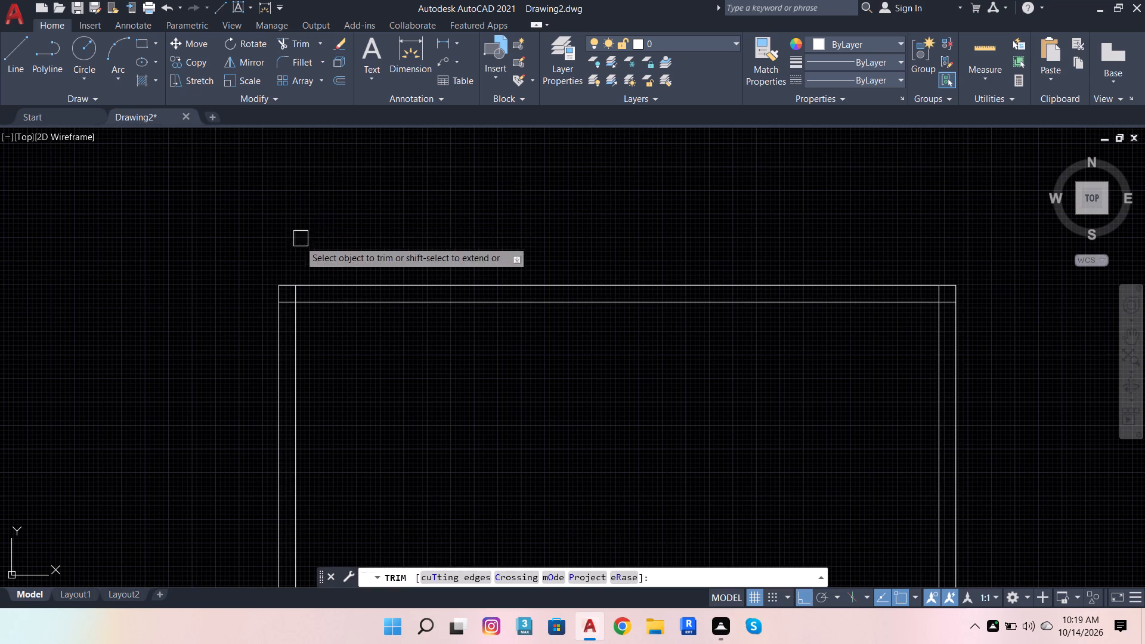
pyautogui.scroll(4, 288, 295)
pyautogui.moveTo(375, 245); pyautogui.dragTo(280, 339)
pyautogui.scroll(-4, 231, 314)
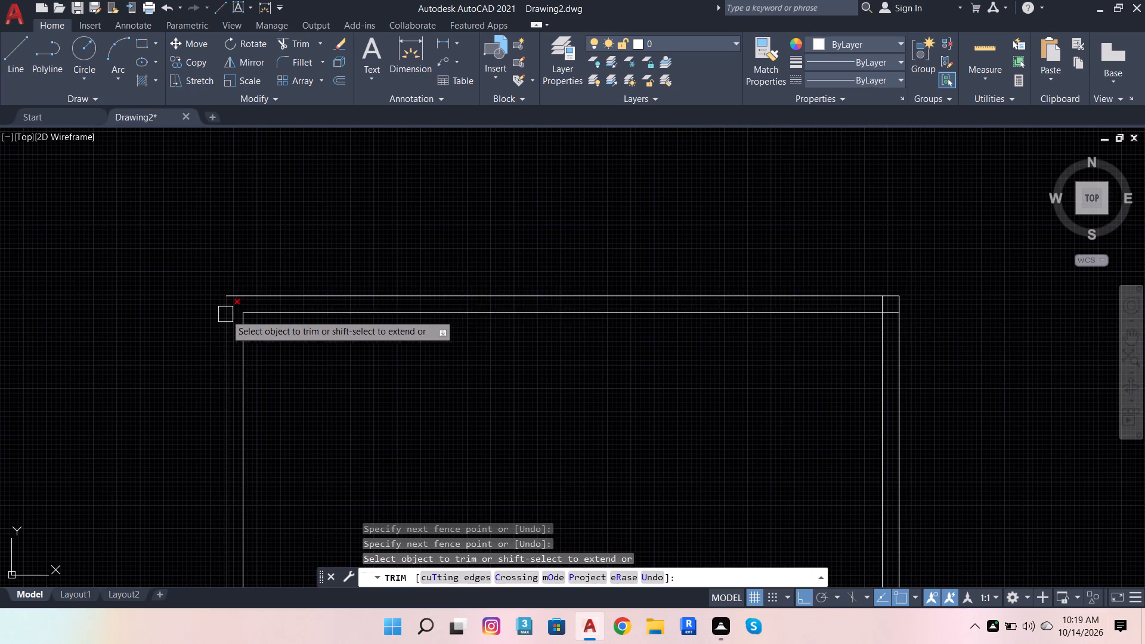
pyautogui.scroll(2, 921, 322)
pyautogui.scroll(1, 814, 284)
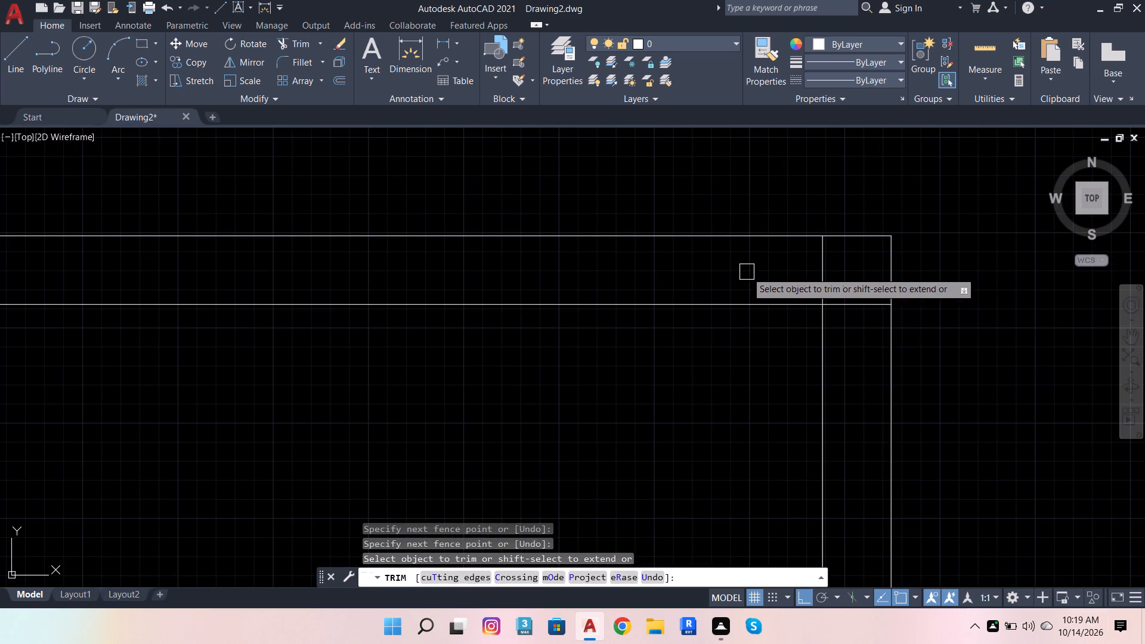
pyautogui.moveTo(747, 272); pyautogui.dragTo(862, 327)
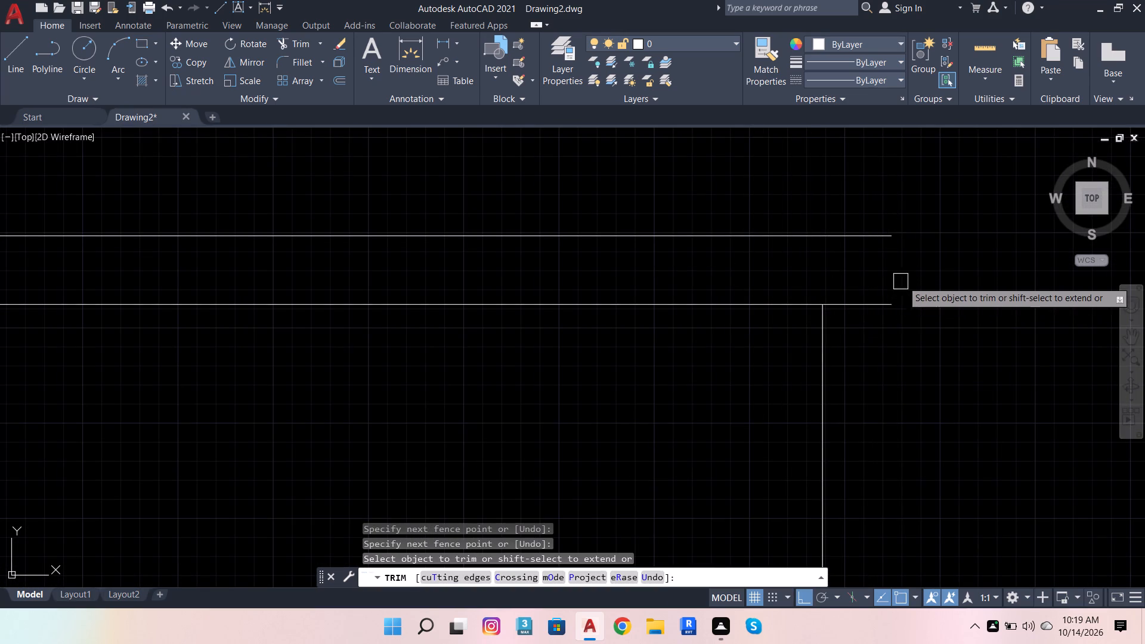
pyautogui.hotkey('ctrl', 'z')
pyautogui.scroll(-5, 688, 320)
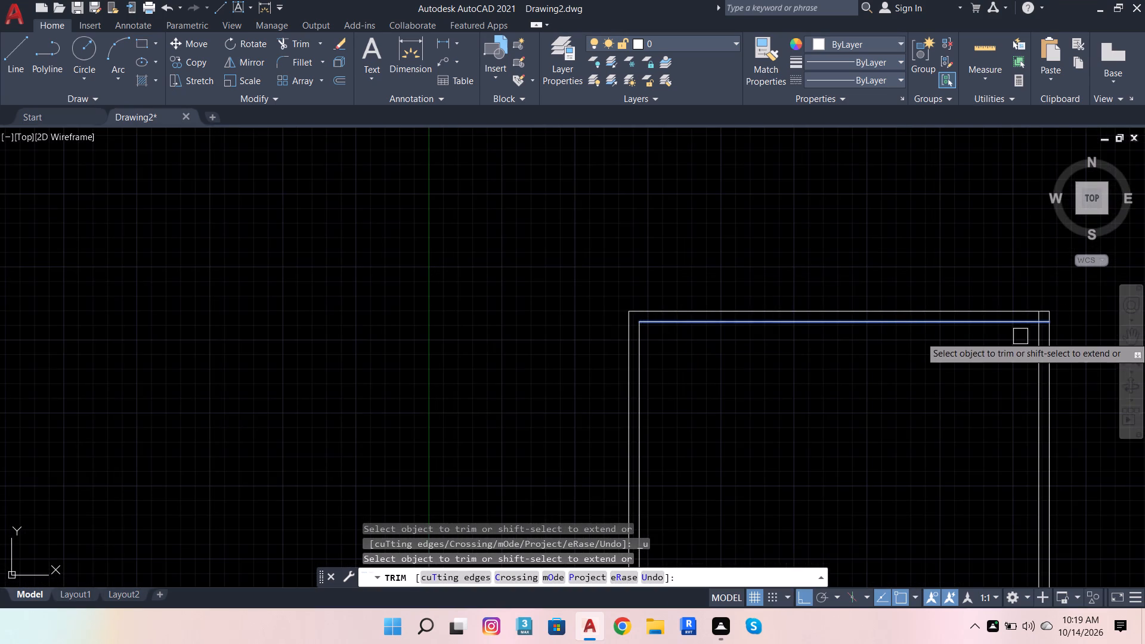
pyautogui.scroll(5, 1097, 314)
pyautogui.moveTo(468, 342); pyautogui.dragTo(536, 369)
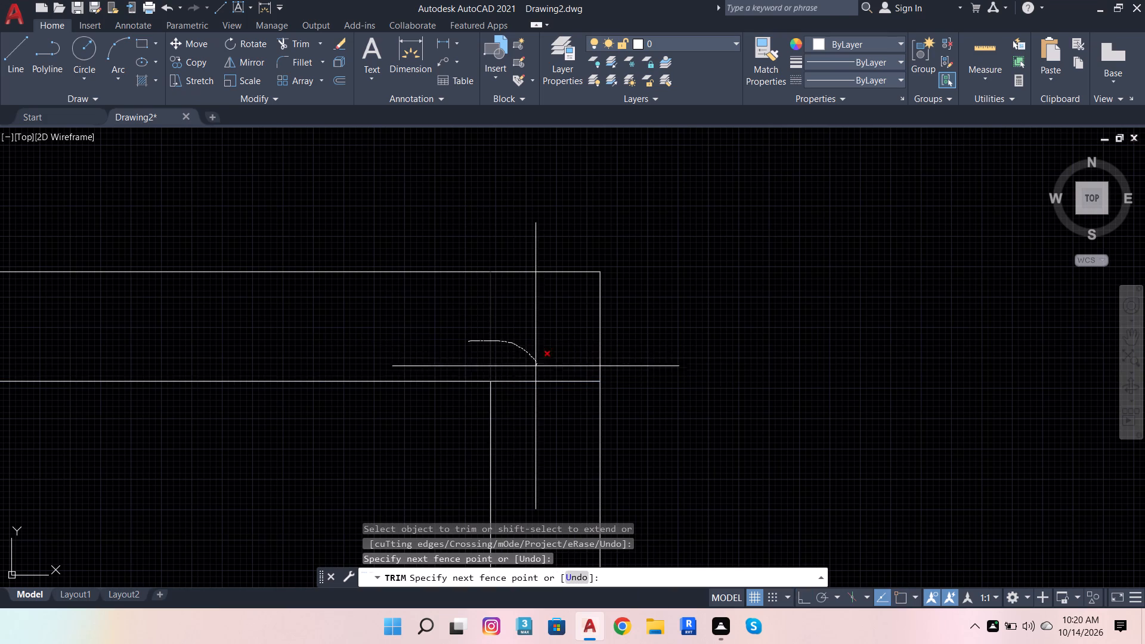
pyautogui.moveTo(536, 369); pyautogui.dragTo(536, 410)
# Trim the overlapping inner wall lines at the two lower corners to finish the double-line outer wall.
pyautogui.scroll(-5, 722, 236)
pyautogui.scroll(-4, 706, 343)
pyautogui.scroll(4, 708, 398)
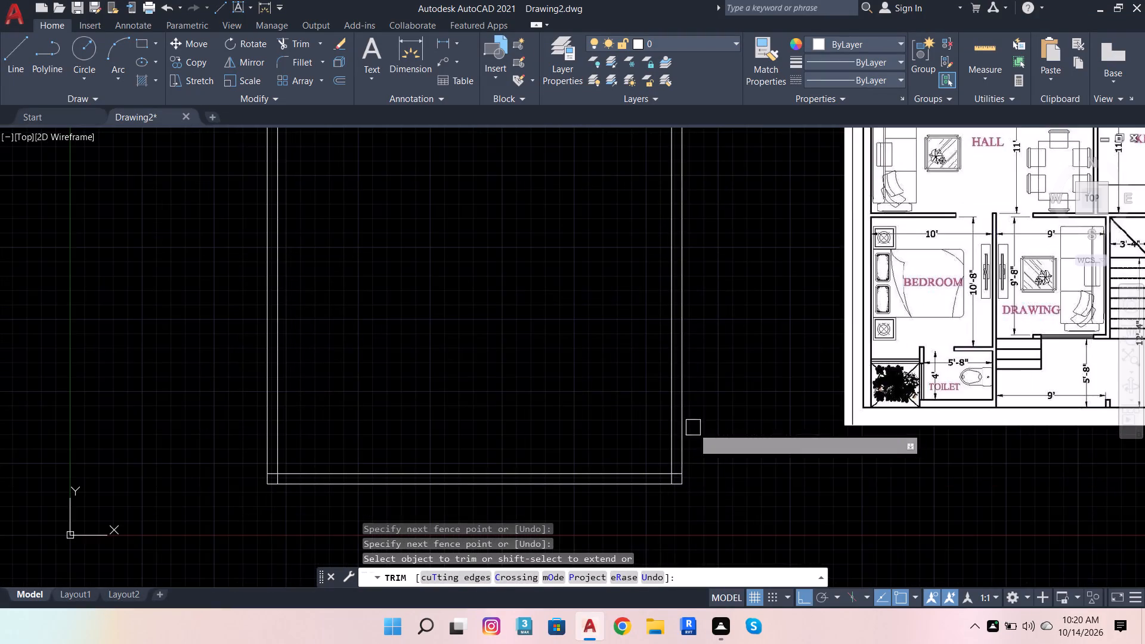
pyautogui.scroll(3, 661, 480)
pyautogui.click(726, 448)
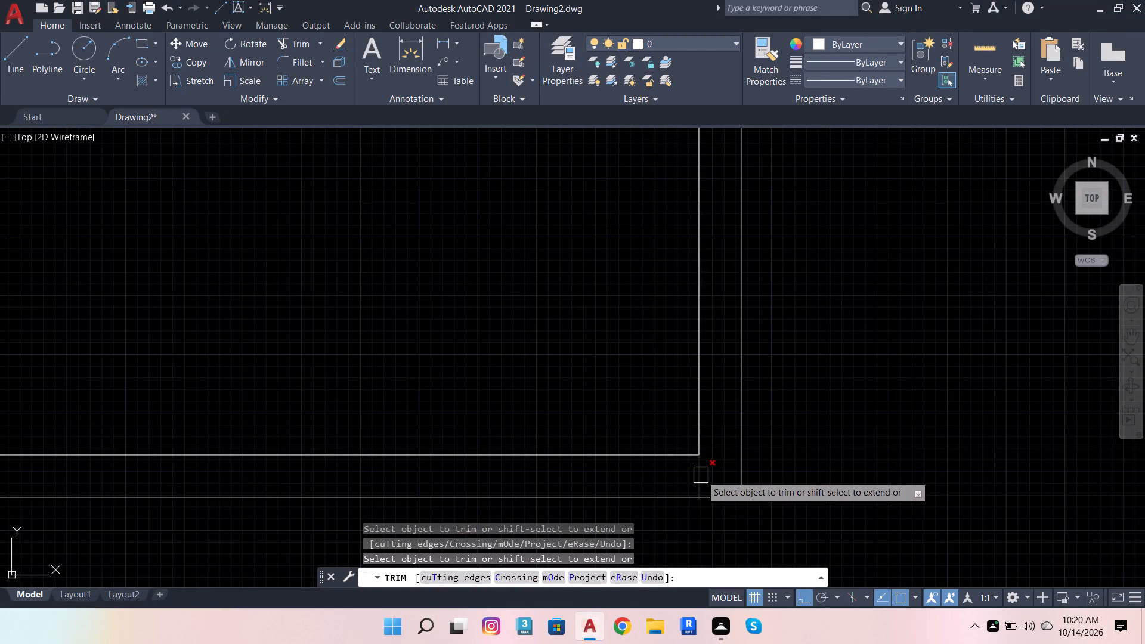
pyautogui.click(701, 475)
pyautogui.scroll(-4, 788, 445)
pyautogui.scroll(5, 546, 464)
pyautogui.scroll(1, 439, 408)
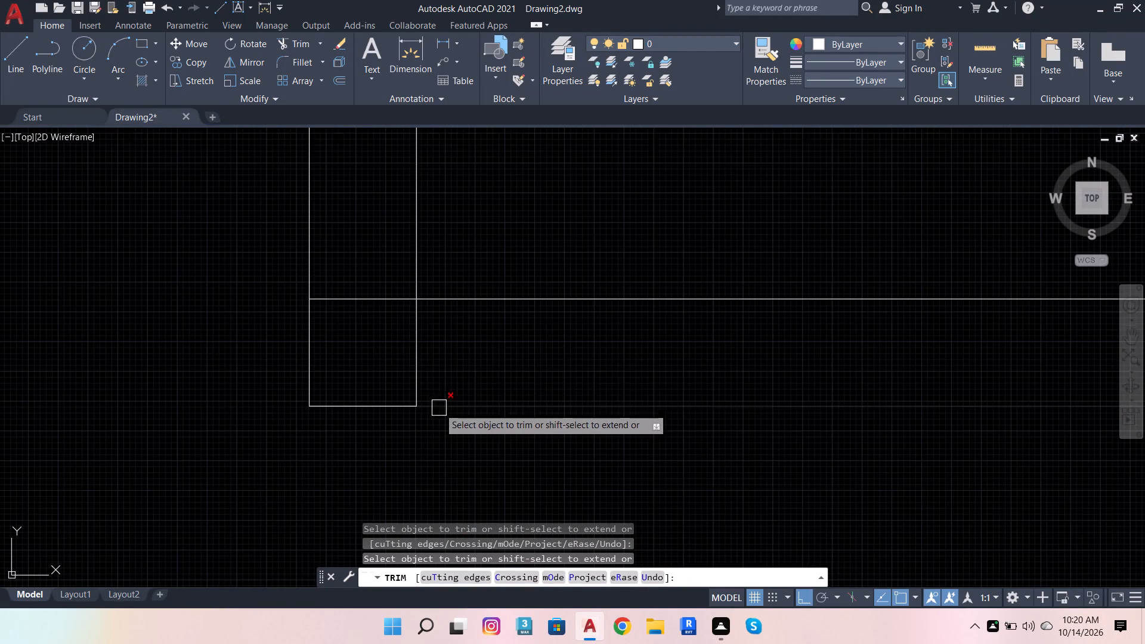
pyautogui.moveTo(374, 276); pyautogui.dragTo(468, 374)
pyautogui.scroll(-7, 379, 394)
pyautogui.press('Escape')
# Offset the inner top wall line 12' downward to mark the depth of the upper bedrooms.
pyautogui.scroll(2, 599, 244)
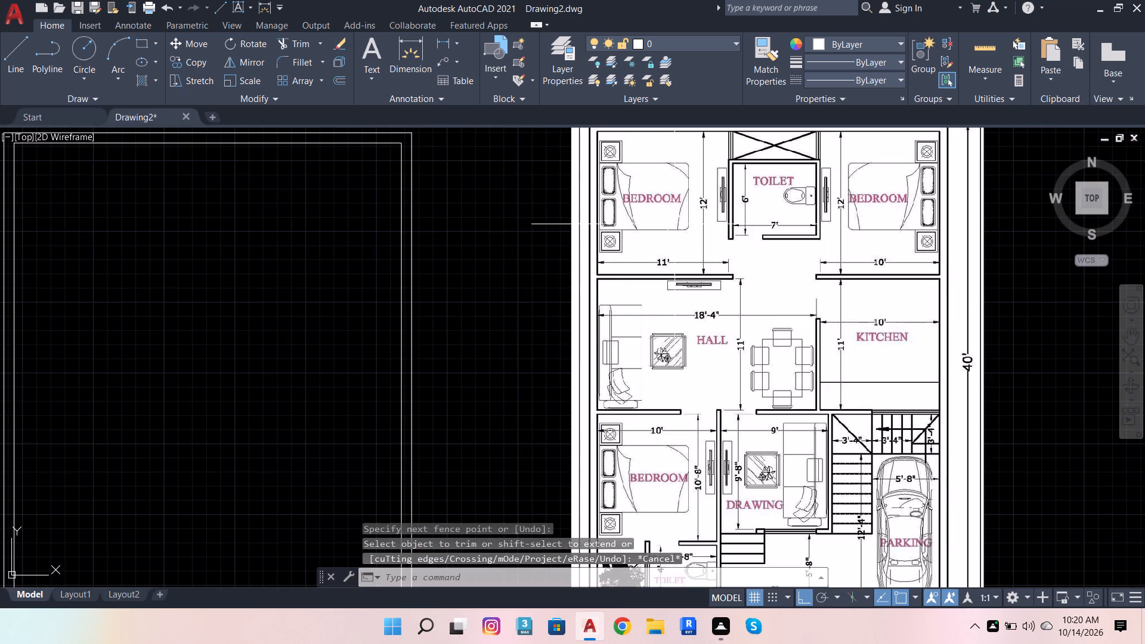
pyautogui.scroll(-1, 660, 337)
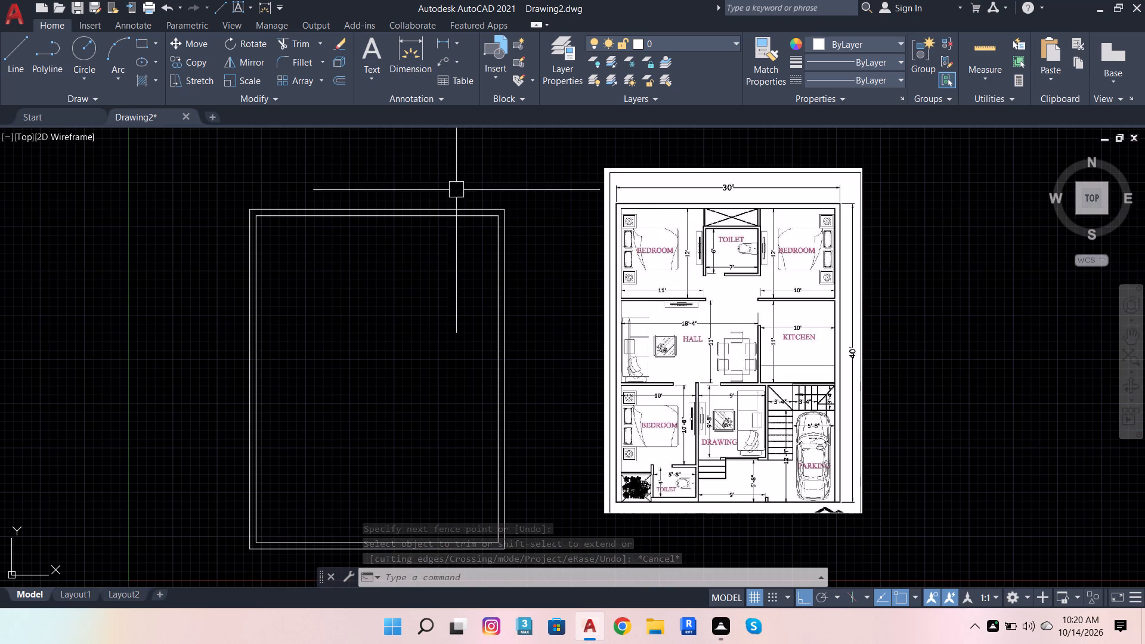
pyautogui.click(442, 221)
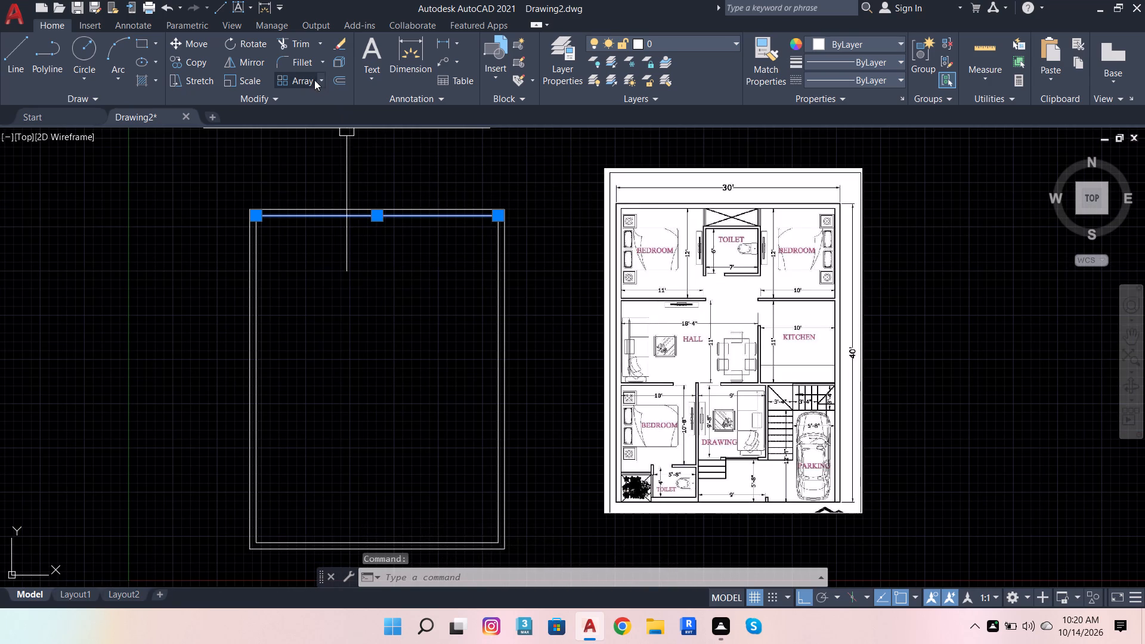
pyautogui.click(341, 78)
pyautogui.click(258, 221)
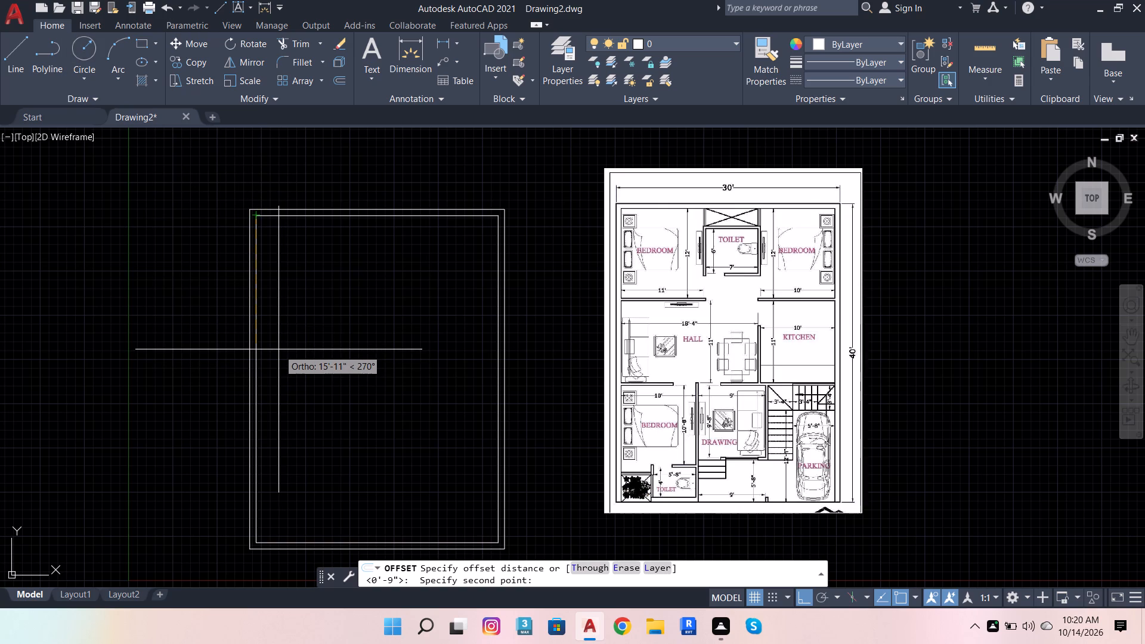
pyautogui.write("12'")
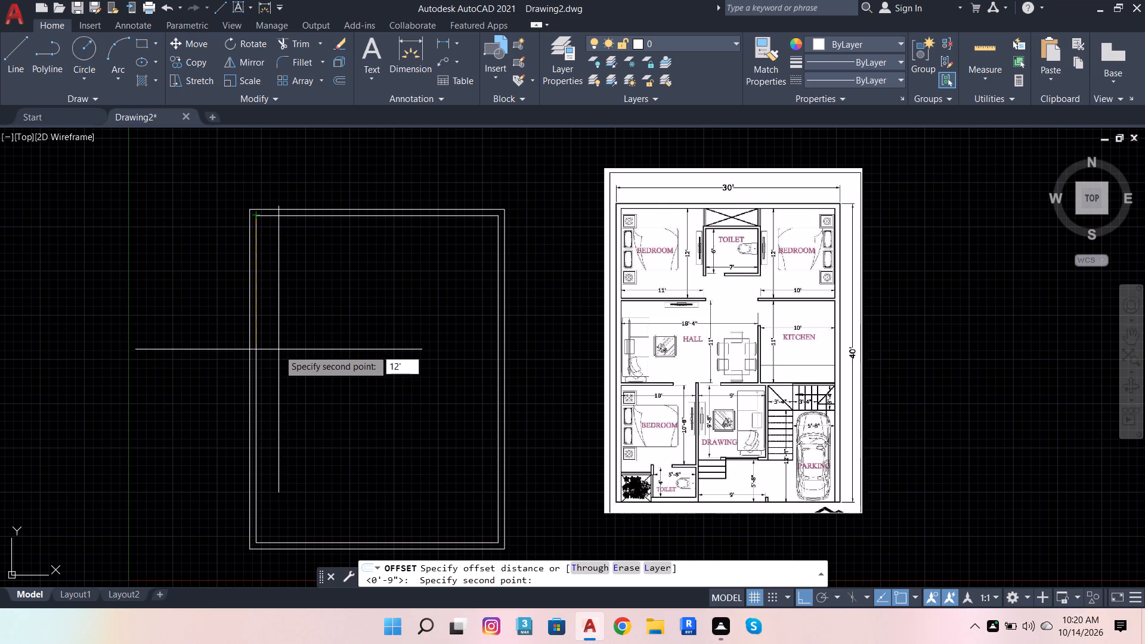
pyautogui.press('Return')
pyautogui.click(278, 349)
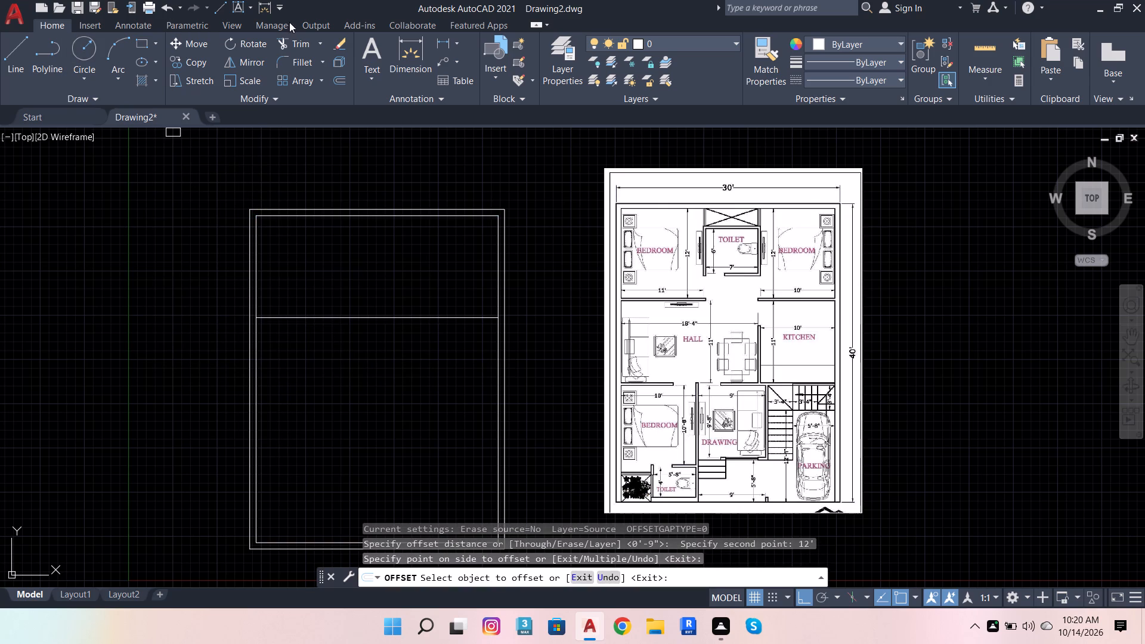
# Offset the new horizontal partition line 4.5" downward to give the partition its thickness.
pyautogui.click(339, 82)
pyautogui.click(265, 320)
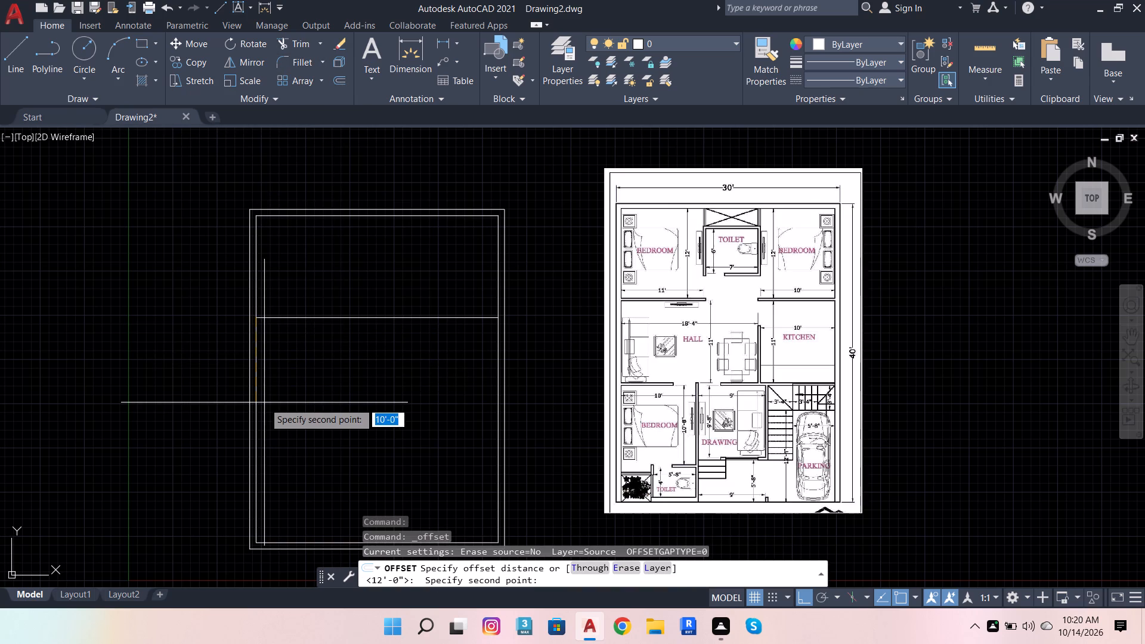
pyautogui.write('4.5')
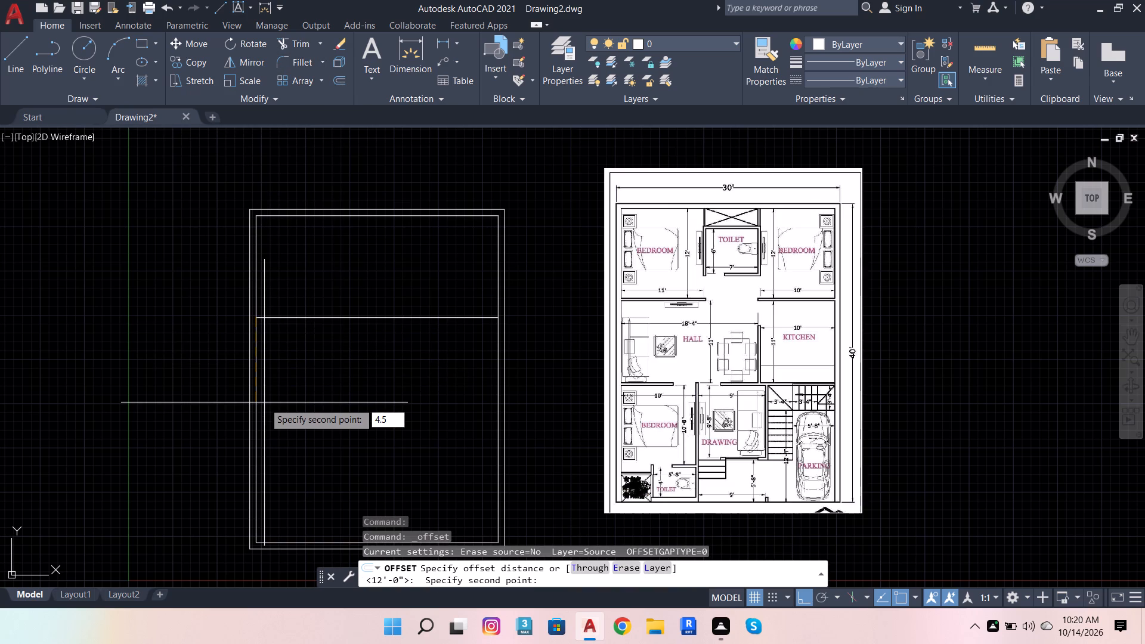
pyautogui.press('Return')
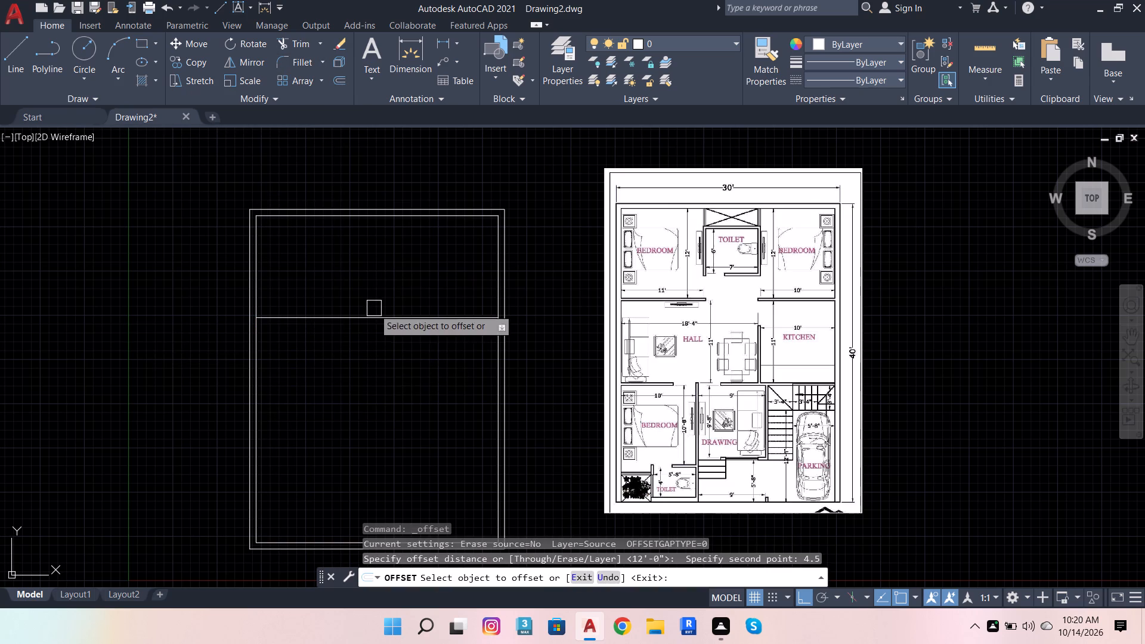
pyautogui.click(370, 321)
pyautogui.click(341, 431)
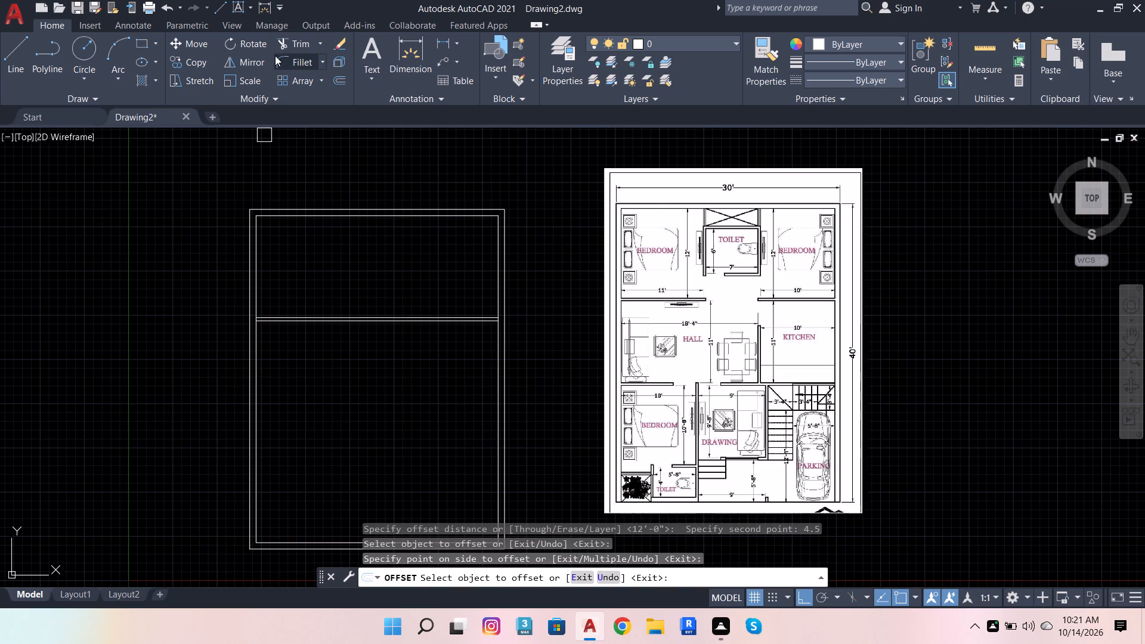
# Trim the inner left and right wall lines between the two partition lines so the partition joins the outer walls.
pyautogui.click(283, 42)
pyautogui.scroll(1, 177, 355)
pyautogui.scroll(4, 323, 289)
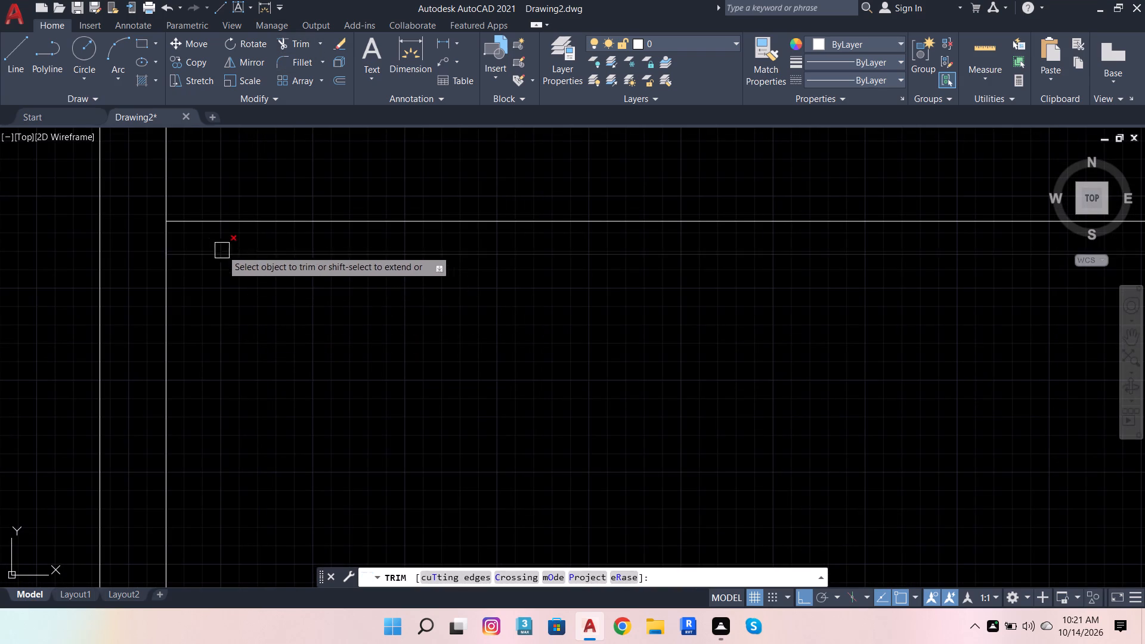
pyautogui.click(161, 245)
pyautogui.scroll(-5, 209, 292)
pyautogui.scroll(1, 494, 308)
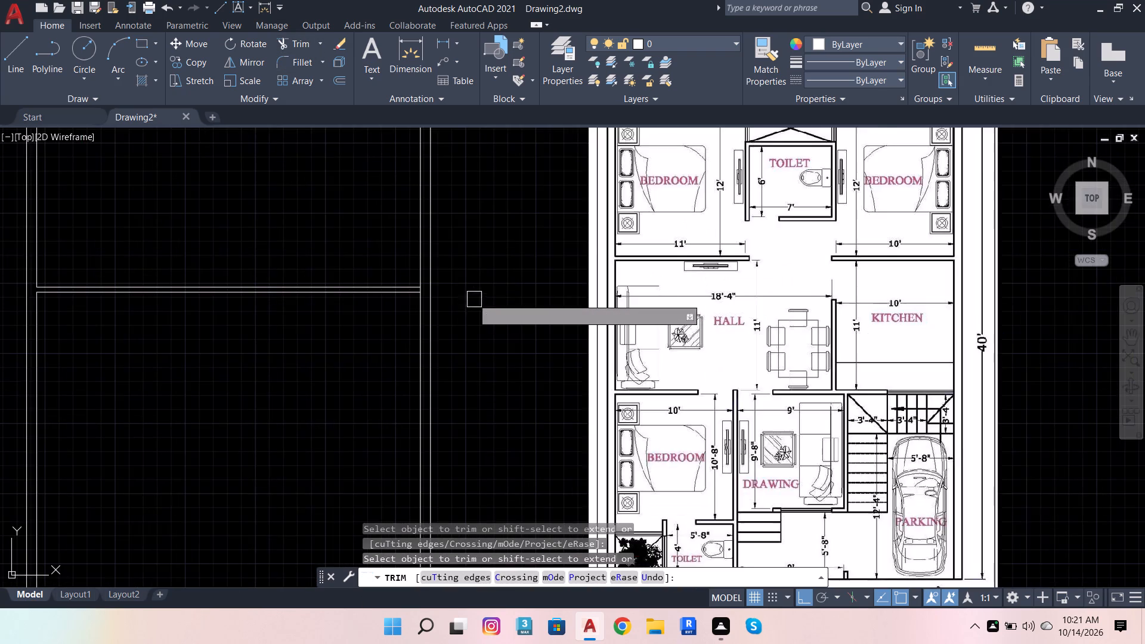
pyautogui.scroll(4, 432, 289)
pyautogui.click(346, 293)
pyautogui.scroll(-3, 471, 346)
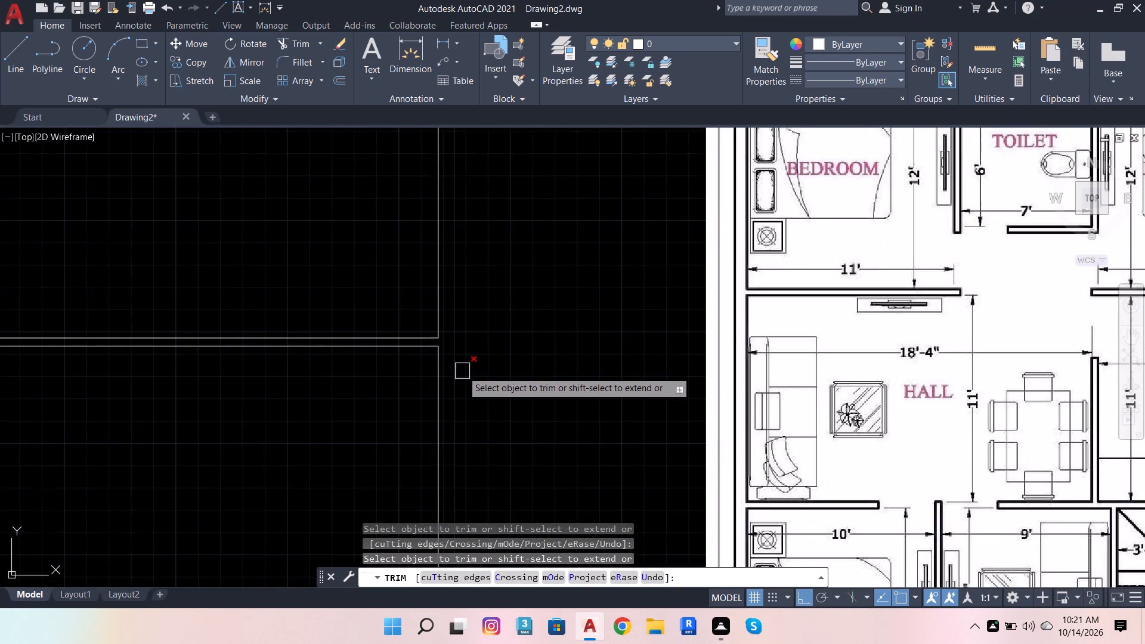
pyautogui.scroll(-3, 487, 372)
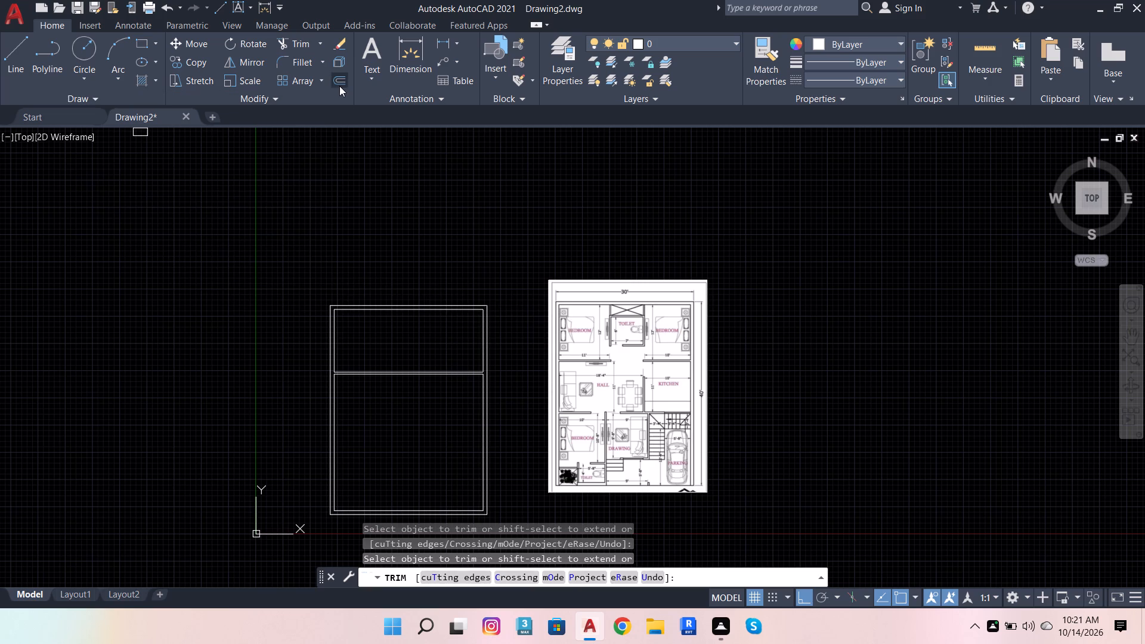
# Offset the inner left wall line of the upper room 11' inward to mark the left bedroom's width.
pyautogui.click(339, 86)
pyautogui.scroll(4, 333, 382)
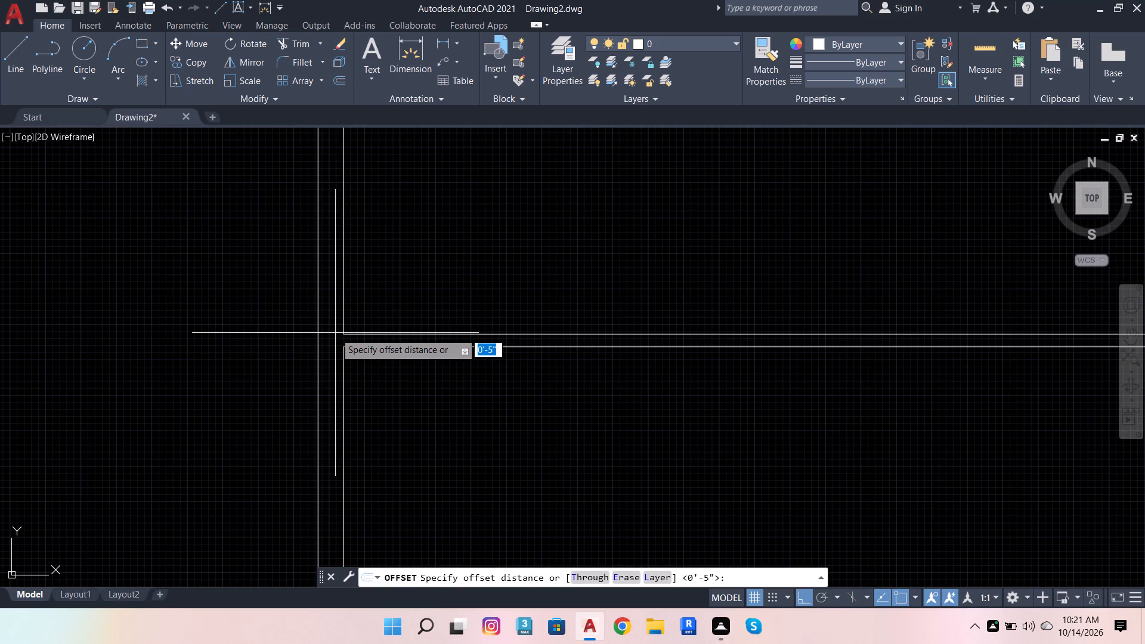
pyautogui.click(344, 332)
pyautogui.scroll(-3, 466, 305)
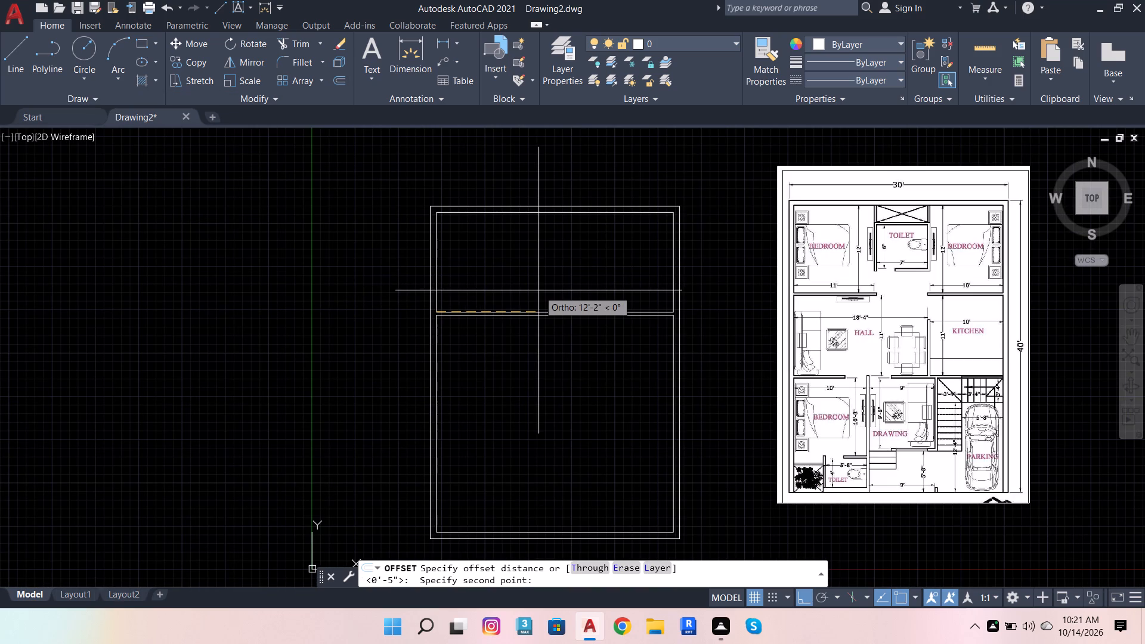
pyautogui.write("11'")
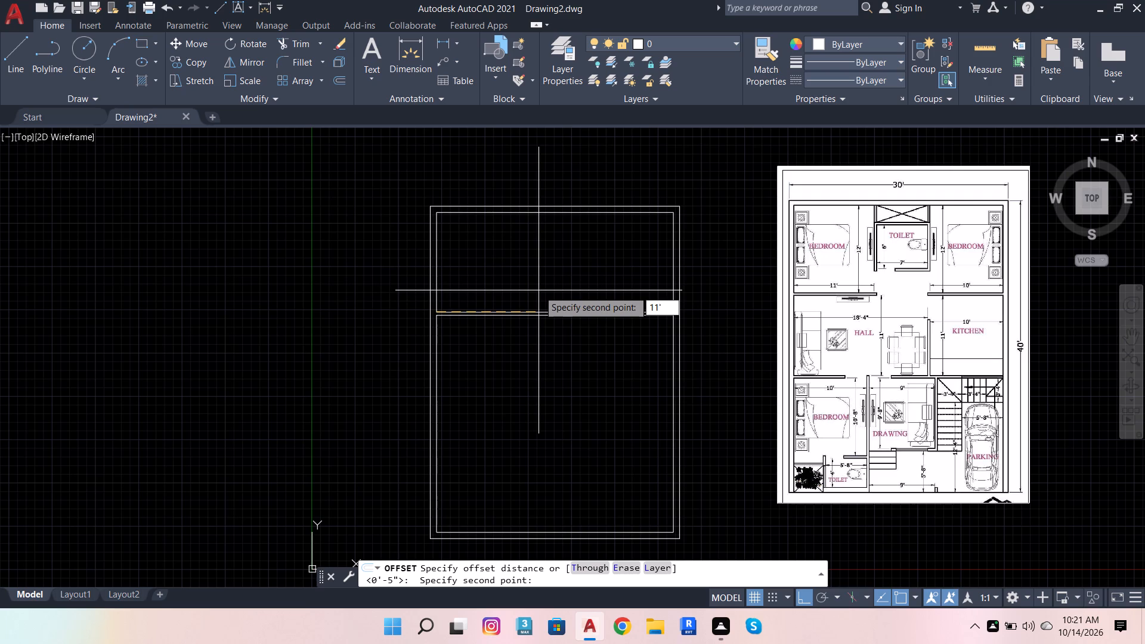
pyautogui.press('Return')
pyautogui.click(442, 270)
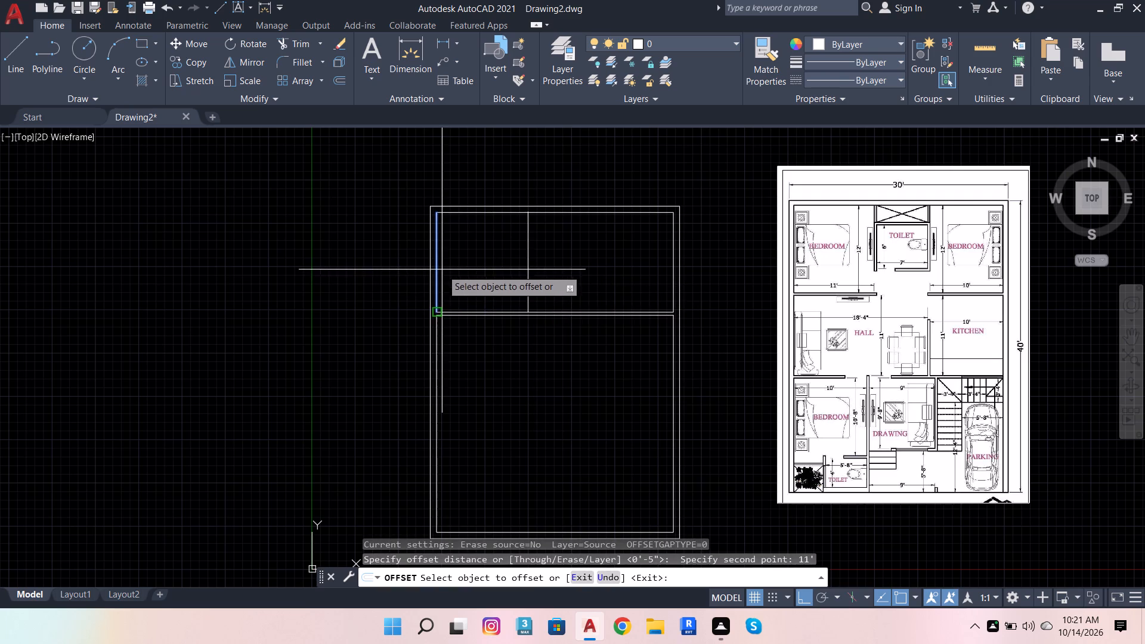
pyautogui.click(641, 244)
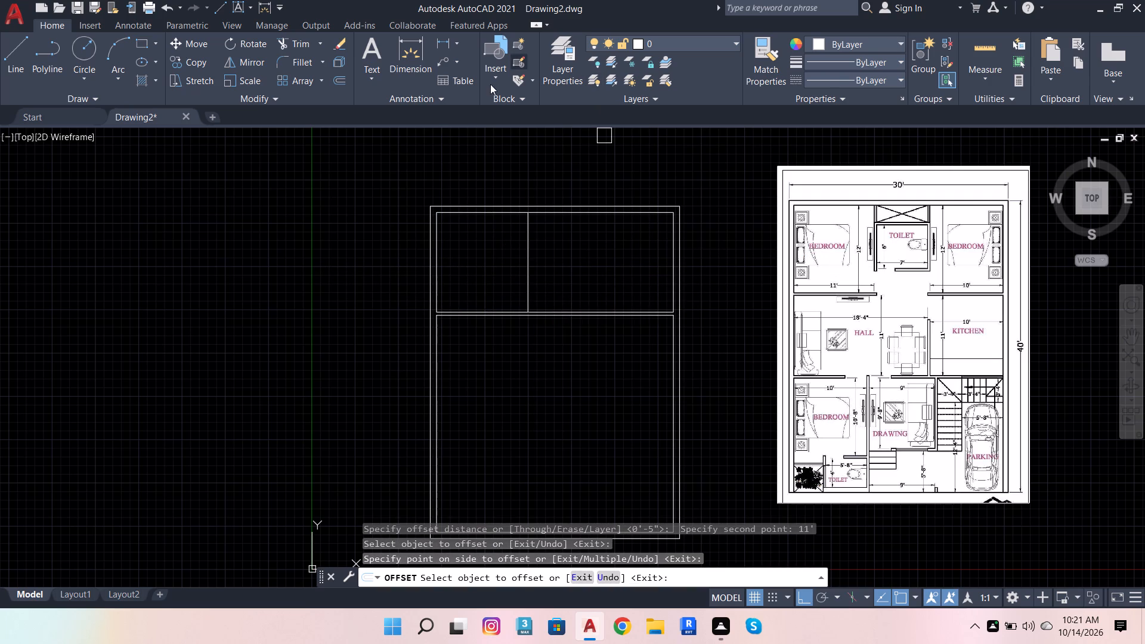
# Offset the inner right wall line of the upper room 10' inward to mark the right bedroom's width.
pyautogui.click(341, 81)
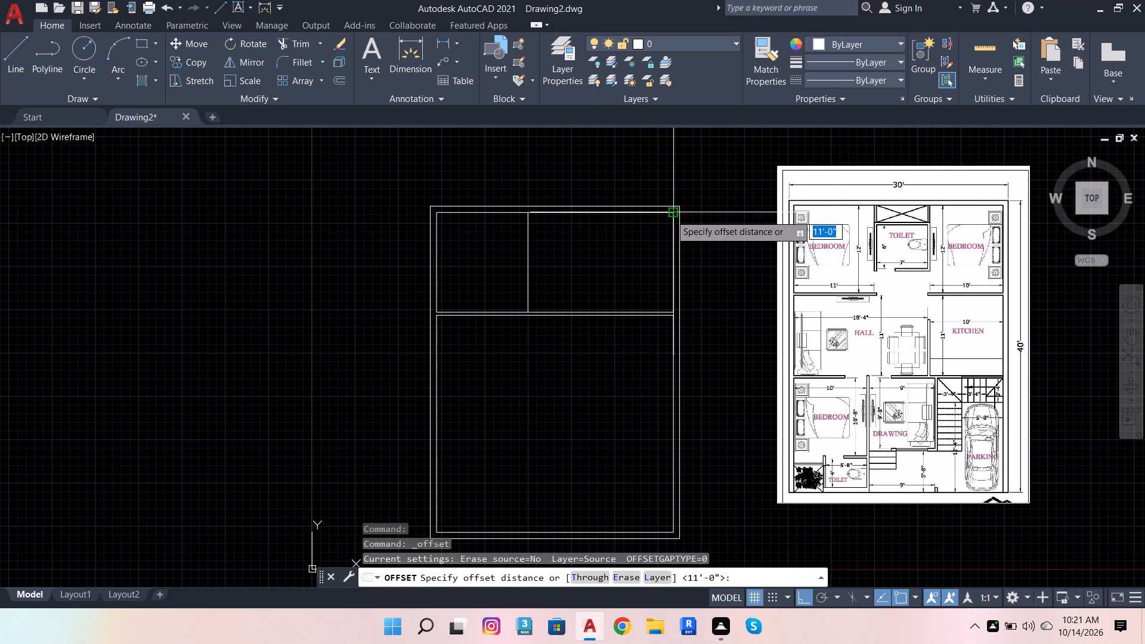
pyautogui.click(670, 215)
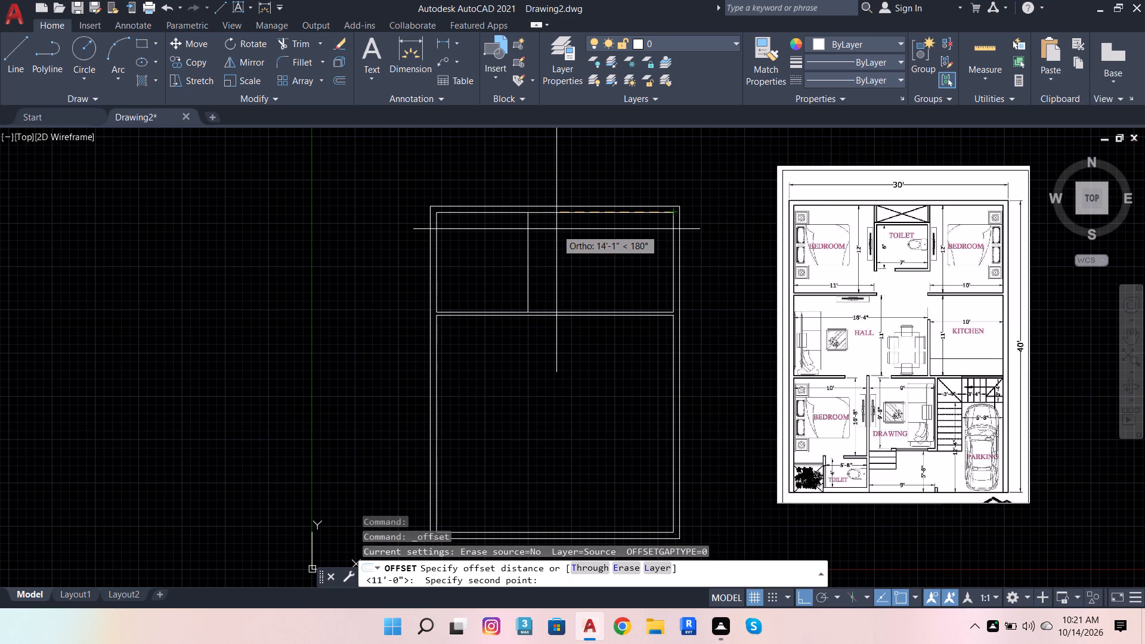
pyautogui.write("10'")
pyautogui.press('Return')
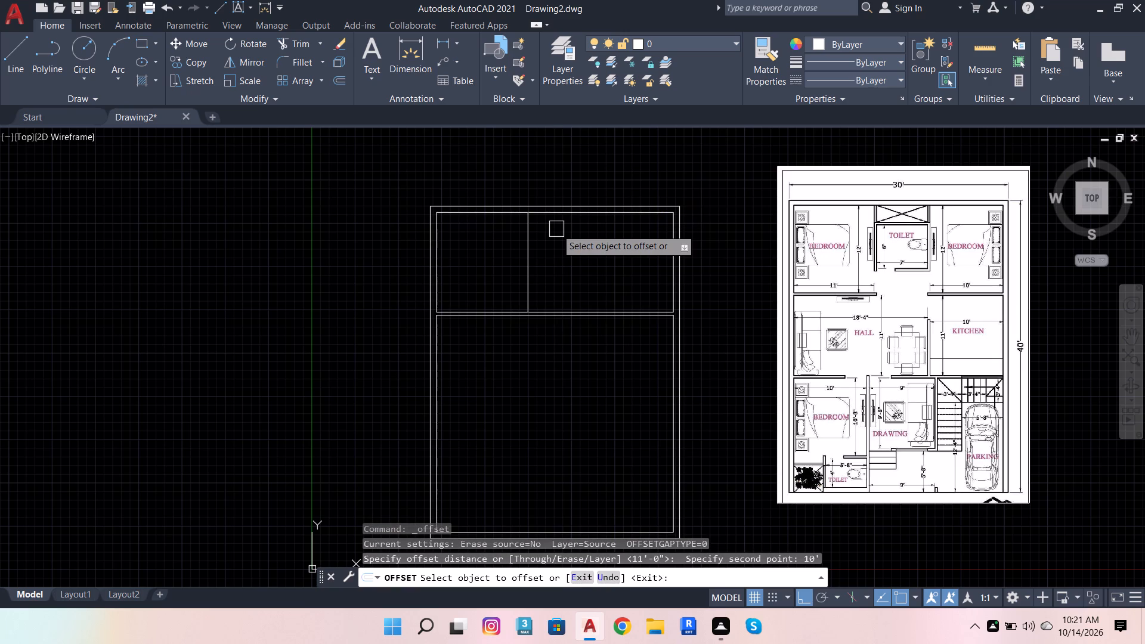
pyautogui.click(670, 244)
pyautogui.click(602, 250)
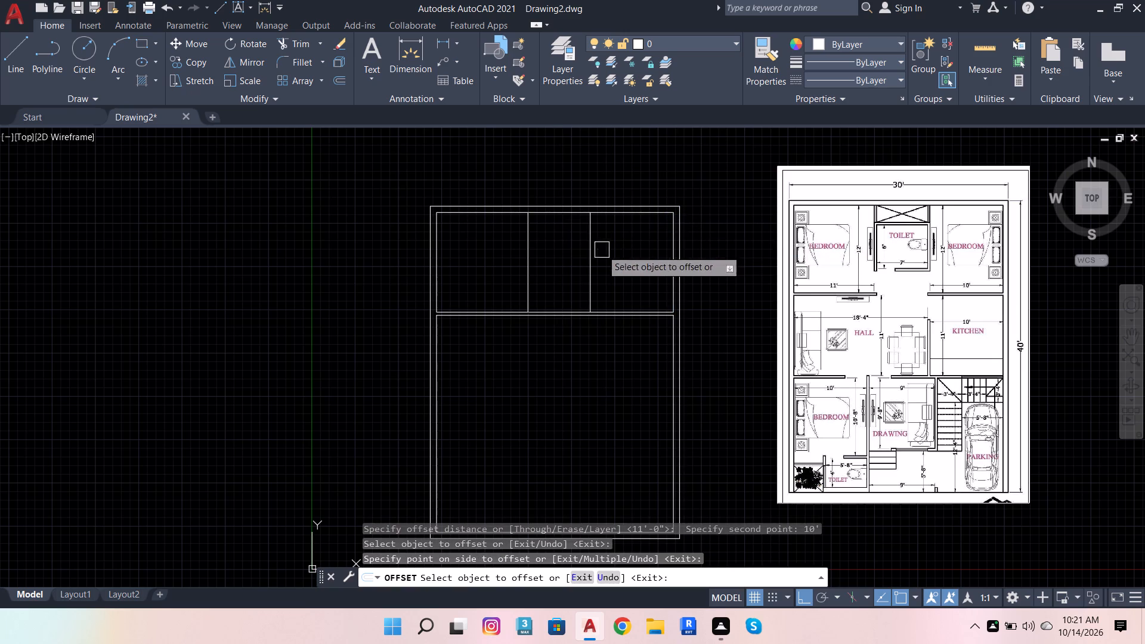
# Offset both vertical bedroom partition lines 4.5" toward the middle toilet space to give the partitions their thickness.
pyautogui.click(341, 79)
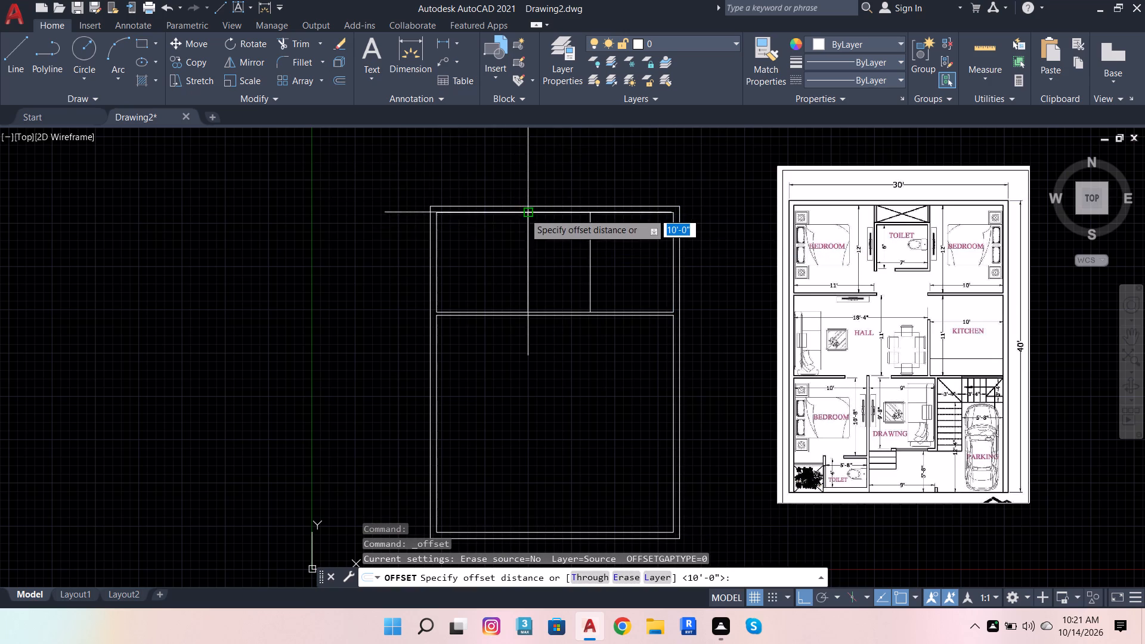
pyautogui.scroll(2, 525, 212)
pyautogui.click(525, 212)
pyautogui.write('4.5')
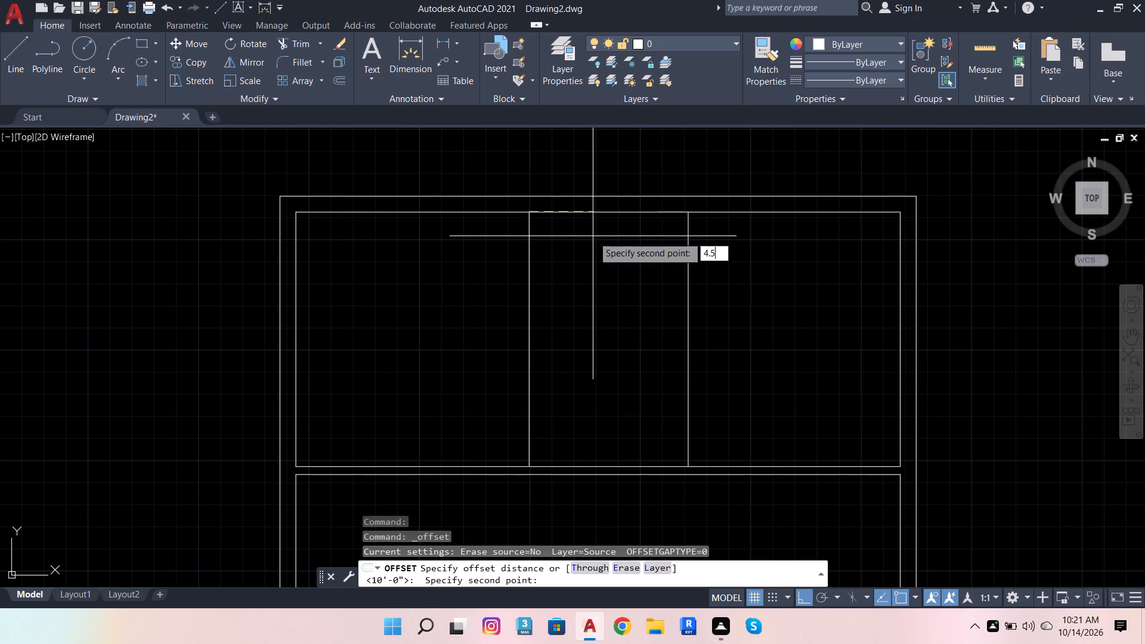
pyautogui.press('Return')
pyautogui.click(534, 258)
pyautogui.moveTo(585, 262); pyautogui.dragTo(586, 262)
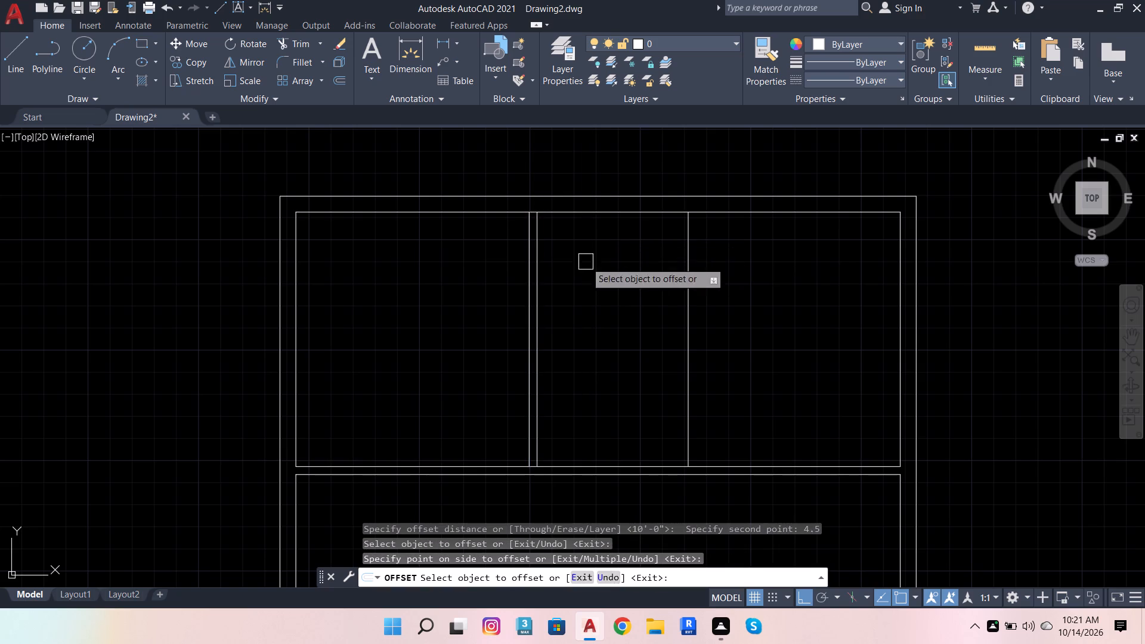
pyautogui.moveTo(586, 262); pyautogui.dragTo(592, 262)
pyautogui.click(682, 258)
pyautogui.click(593, 268)
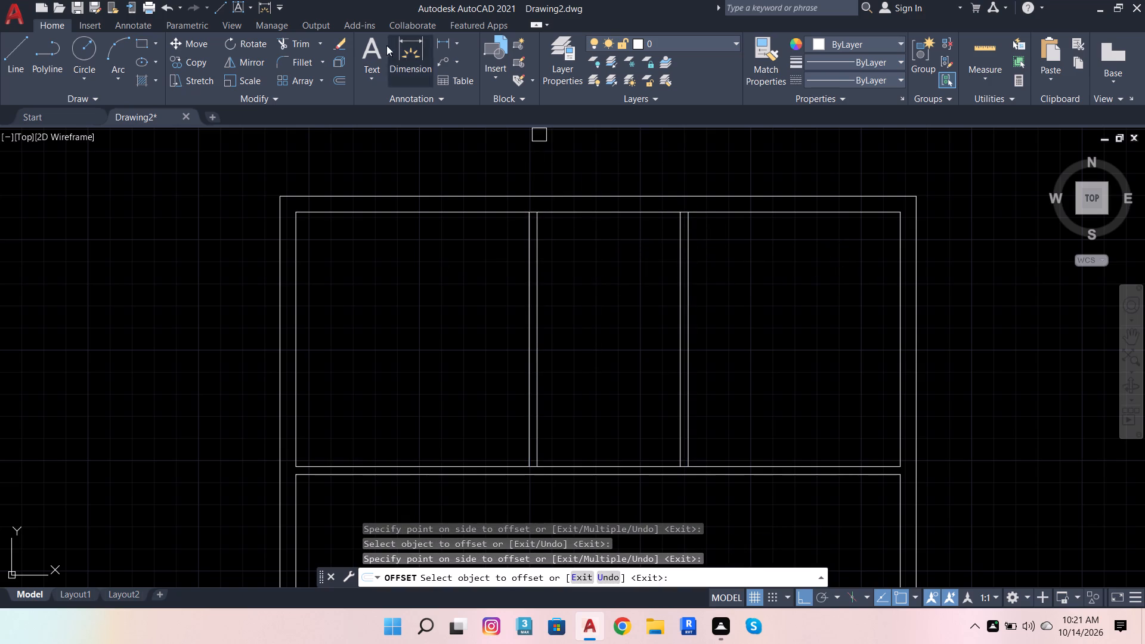
# Trim the inner top wall line between each pair of vertical partition lines so the partitions join the outer wall.
pyautogui.click(287, 39)
pyautogui.scroll(3, 521, 206)
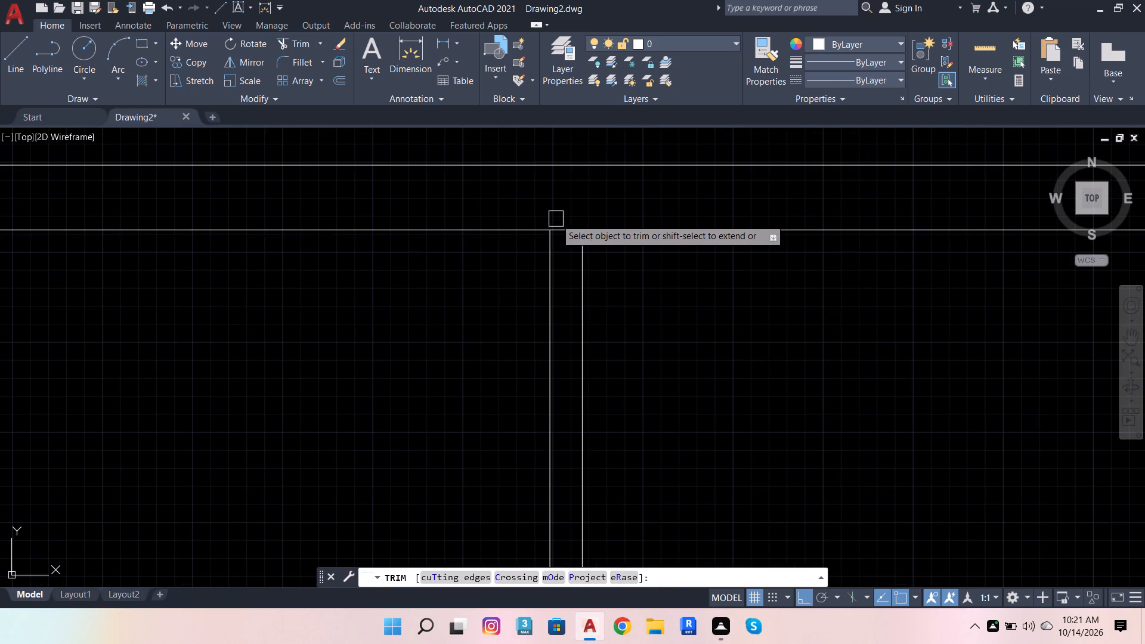
pyautogui.click(564, 226)
pyautogui.scroll(-2, 402, 259)
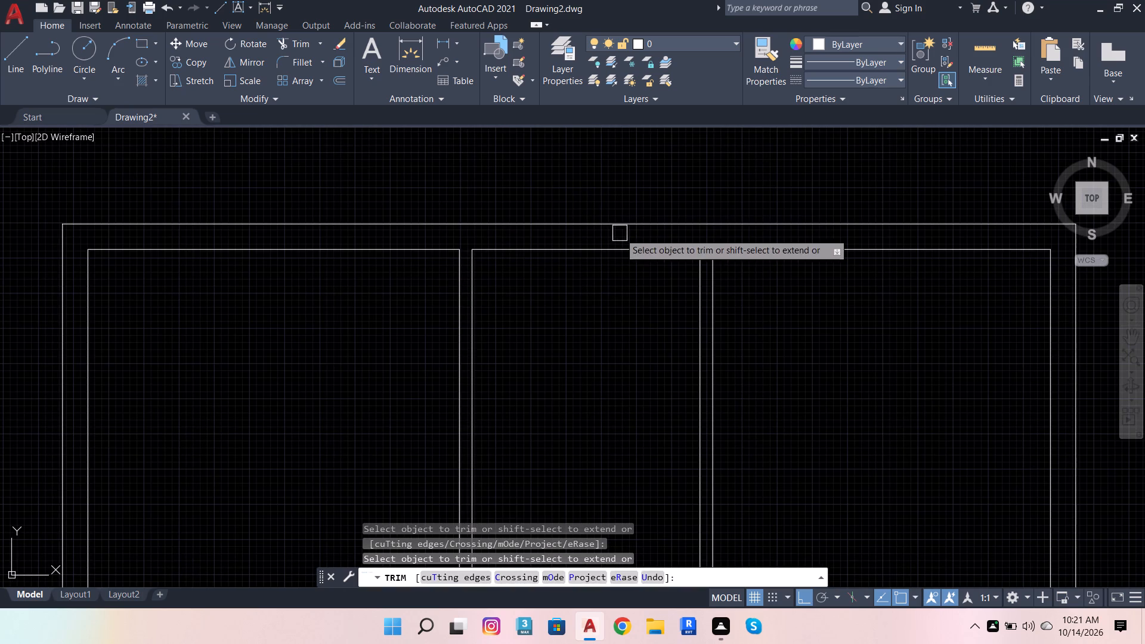
pyautogui.scroll(3, 722, 254)
pyautogui.click(661, 237)
pyautogui.scroll(-5, 575, 227)
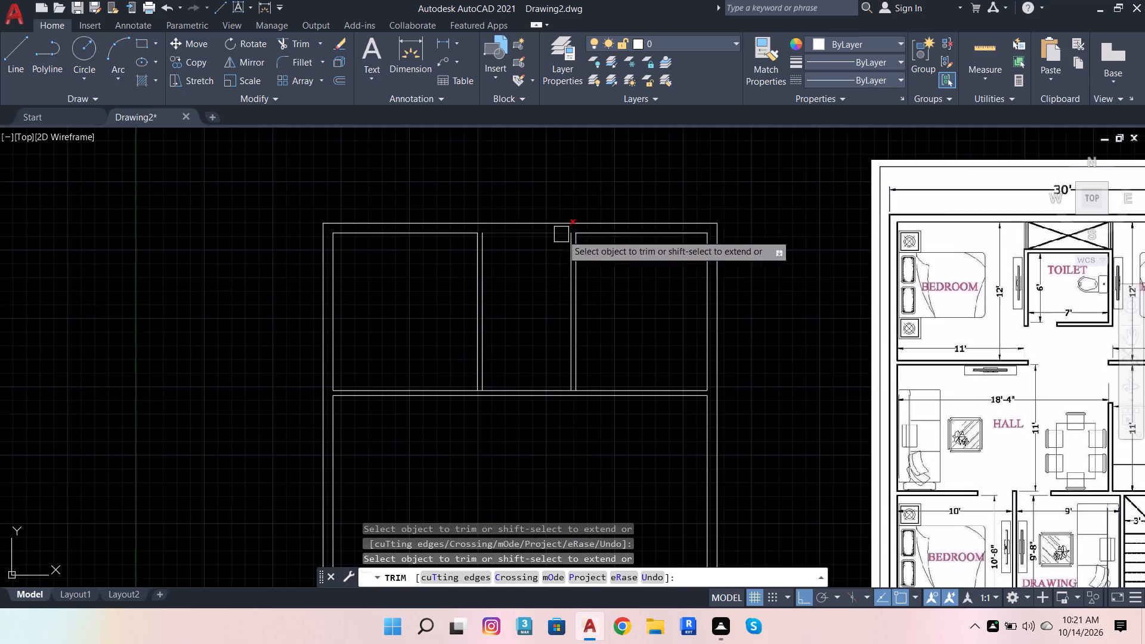
pyautogui.press('Escape')
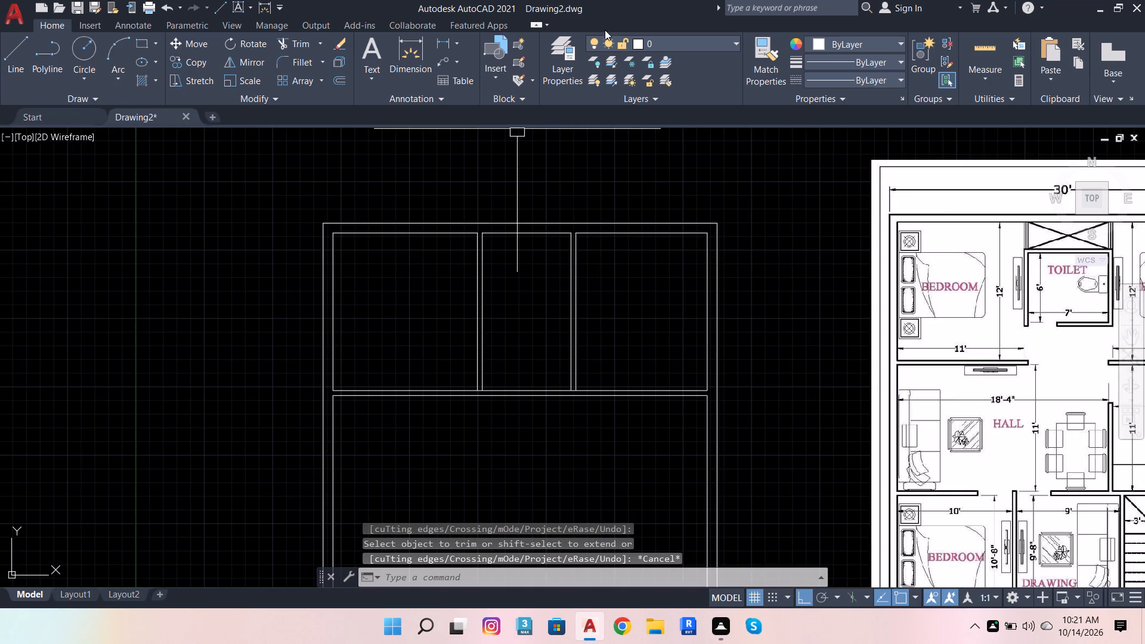
pyautogui.press('Escape')
# Modify the Standard dimension style's linear units to Architectural format with 0'-0" precision.
pyautogui.press('d')
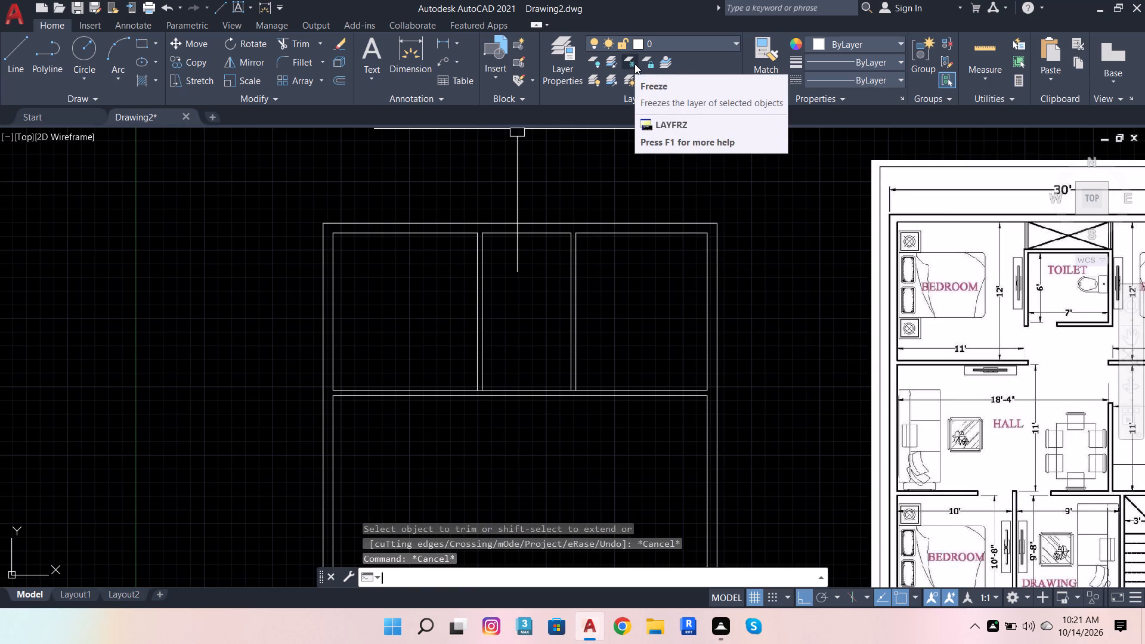
pyautogui.write('im')
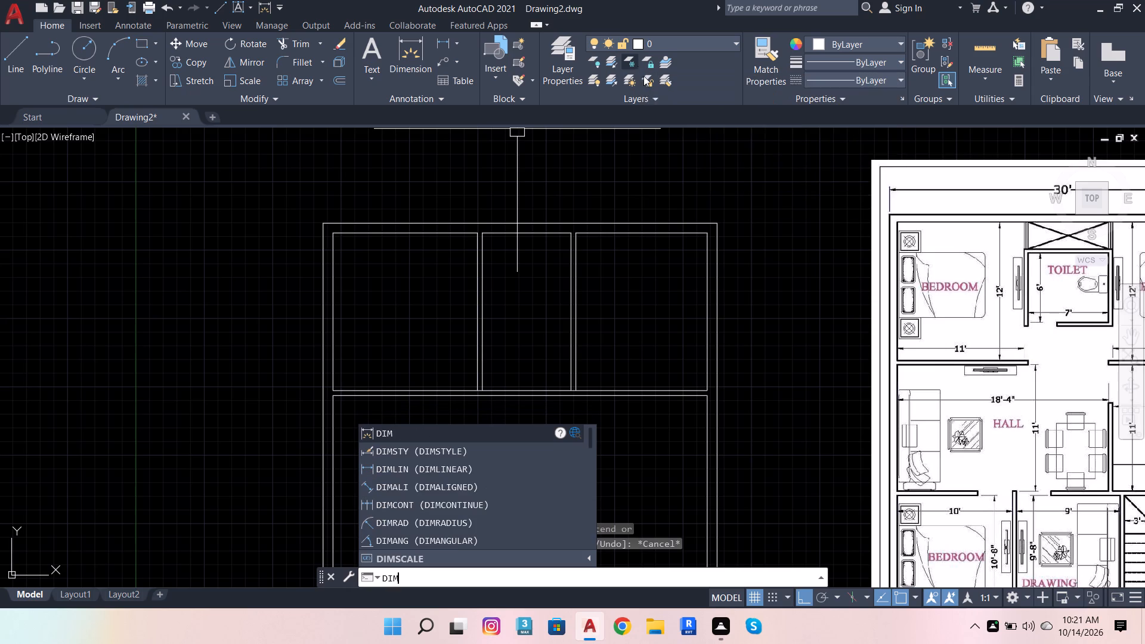
pyautogui.click(486, 448)
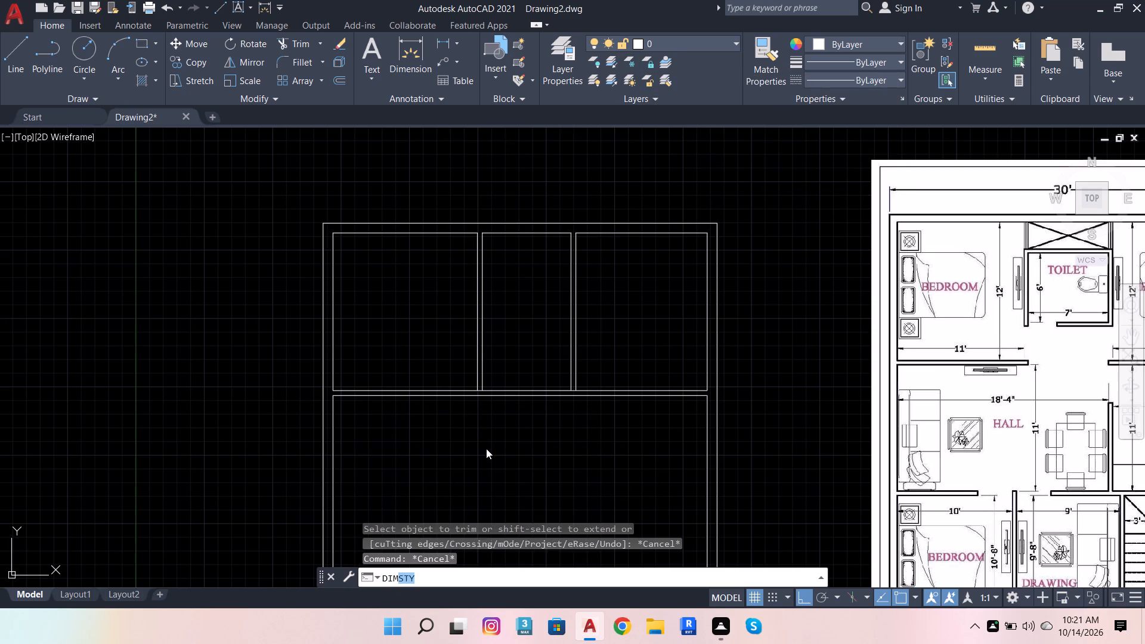
pyautogui.click(729, 280)
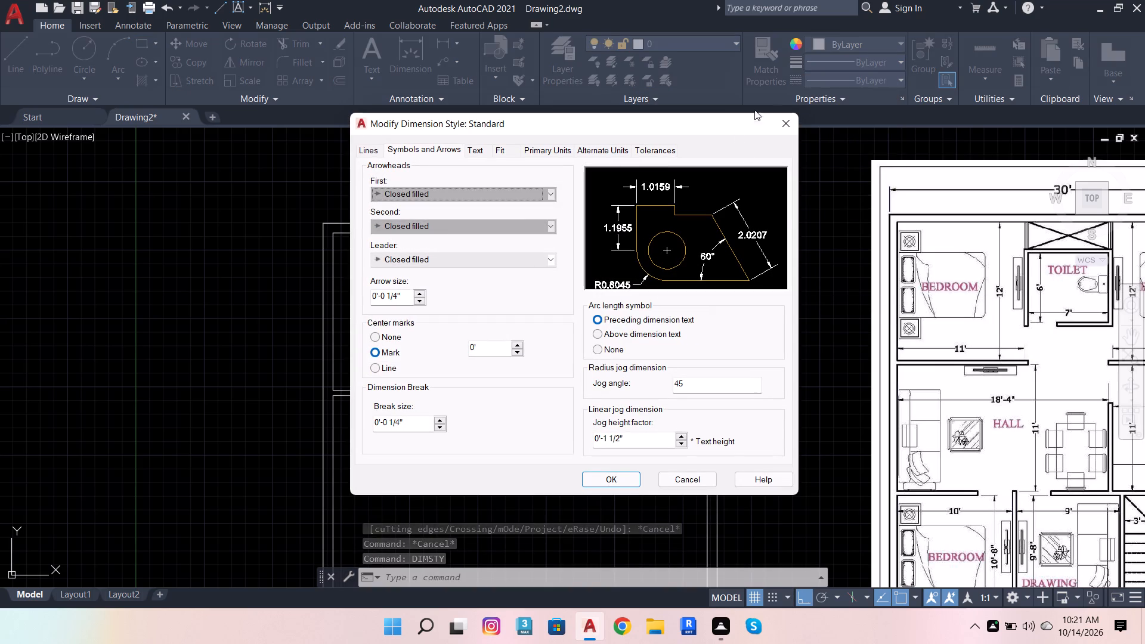
pyautogui.click(557, 150)
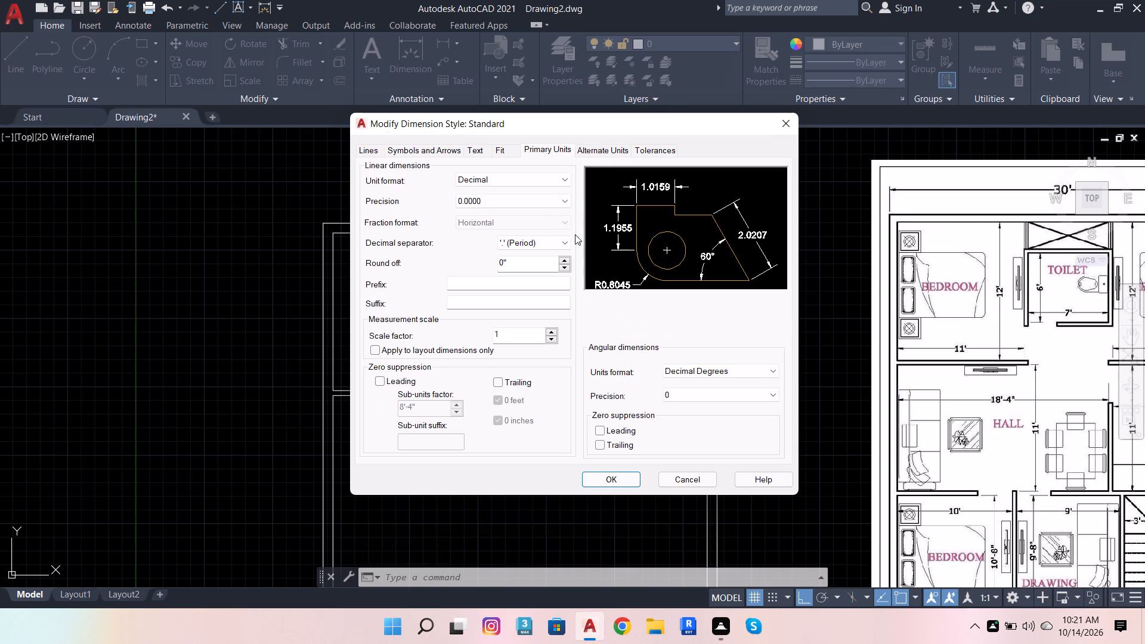
pyautogui.click(543, 180)
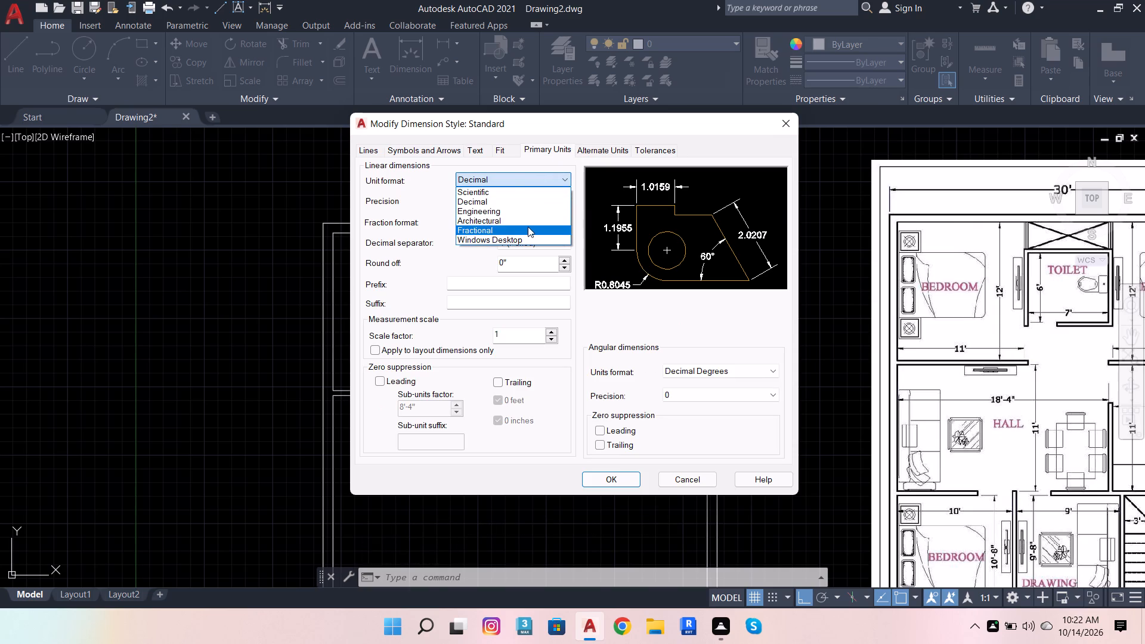
pyautogui.click(527, 223)
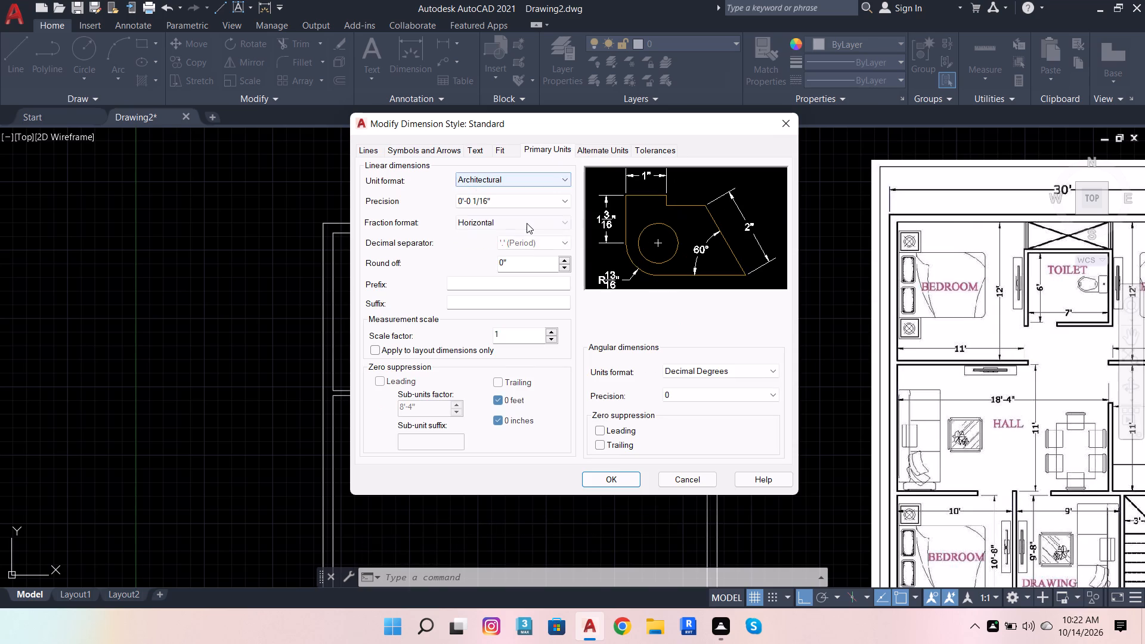
pyautogui.click(556, 204)
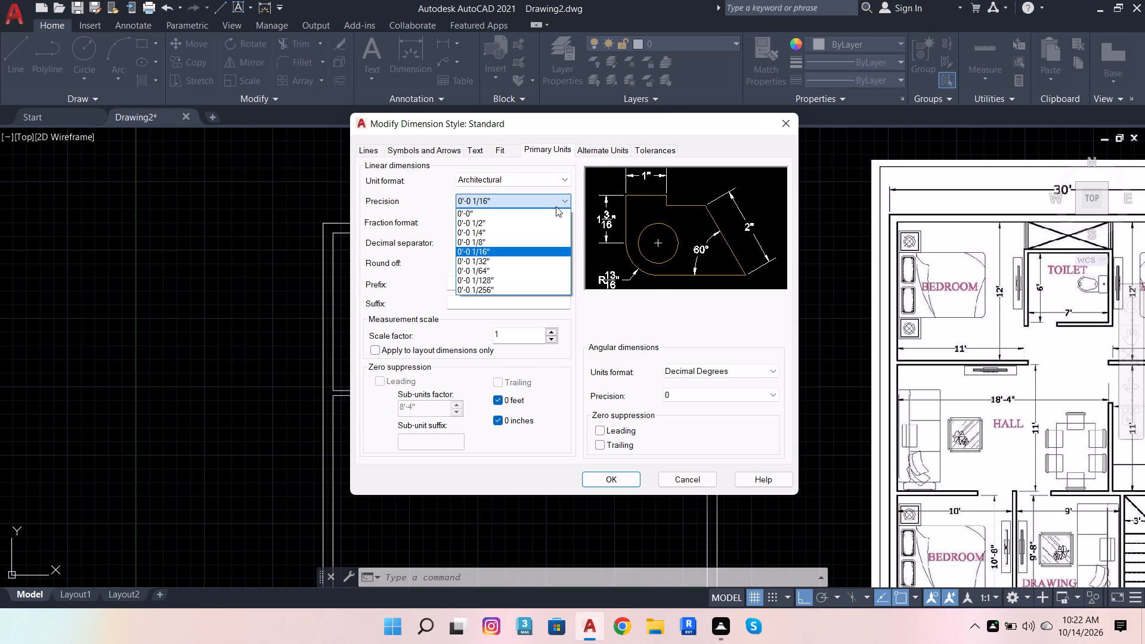
pyautogui.click(553, 213)
# Set the Standard dimension style's text height to 6".
pyautogui.click(484, 150)
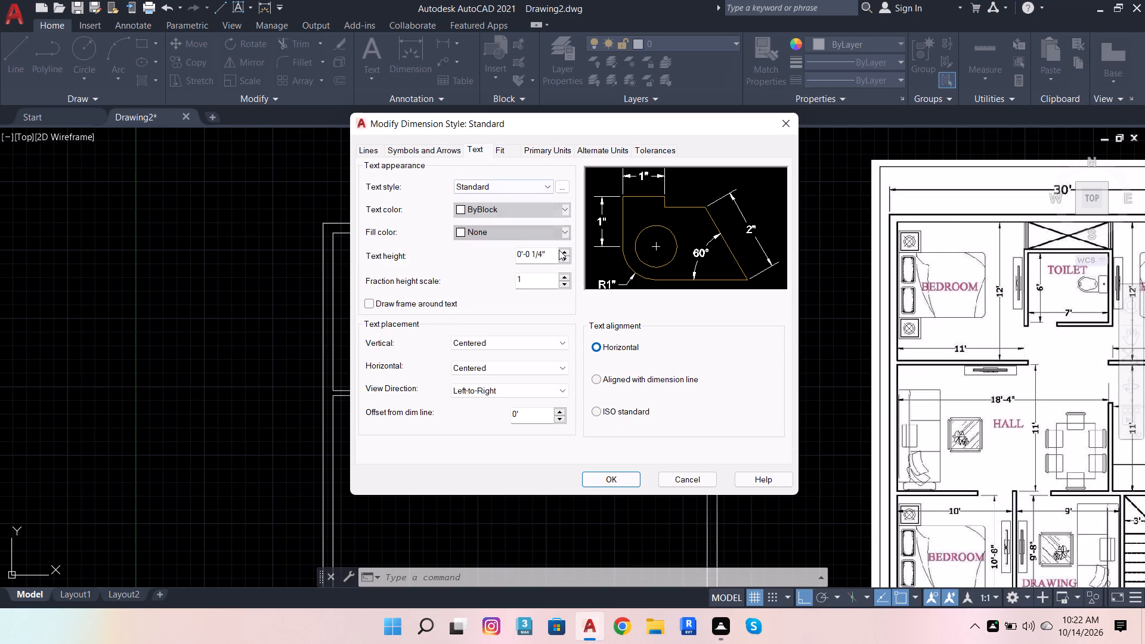
pyautogui.moveTo(549, 256); pyautogui.dragTo(460, 253)
pyautogui.press('6')
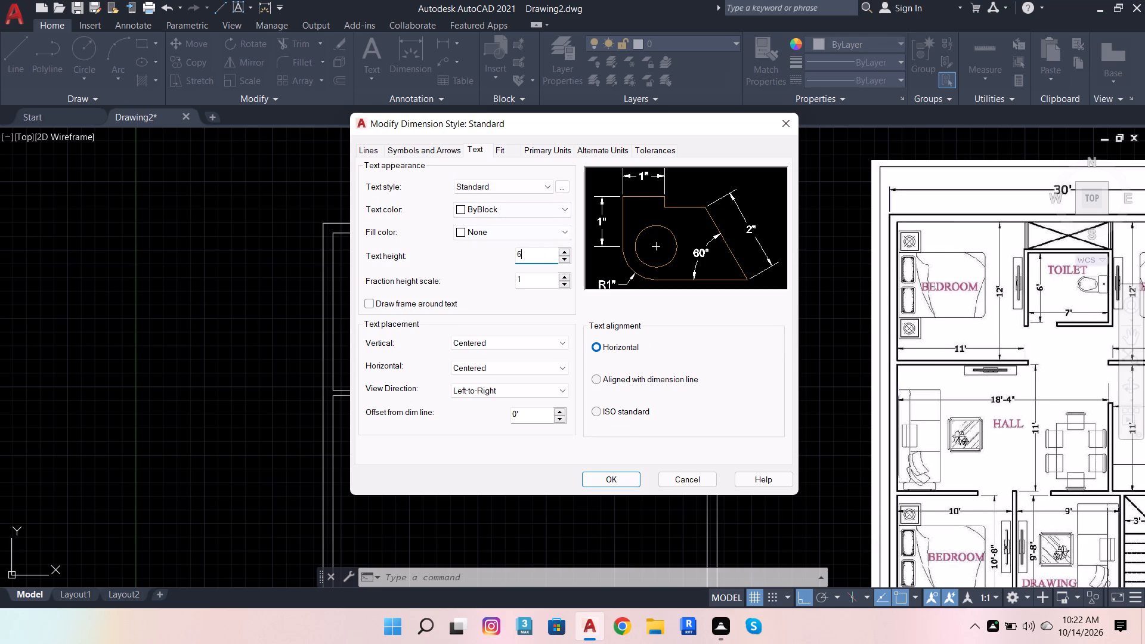
pyautogui.press('Return')
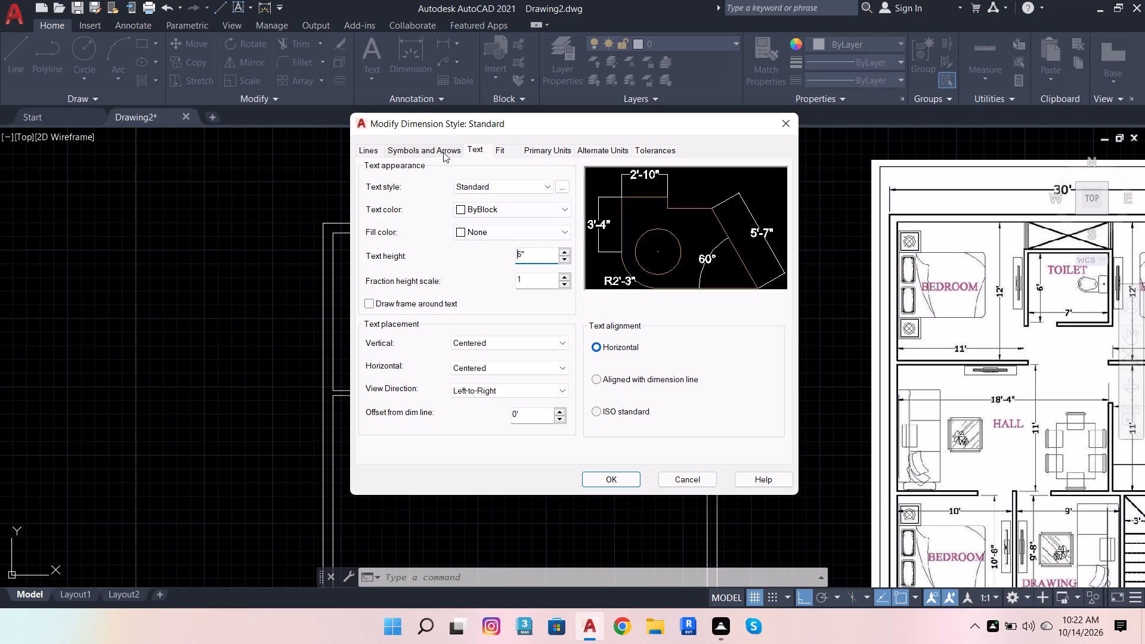
# Set the Standard dimension style's arrow size to 2", save the changes and make the style current.
pyautogui.click(444, 154)
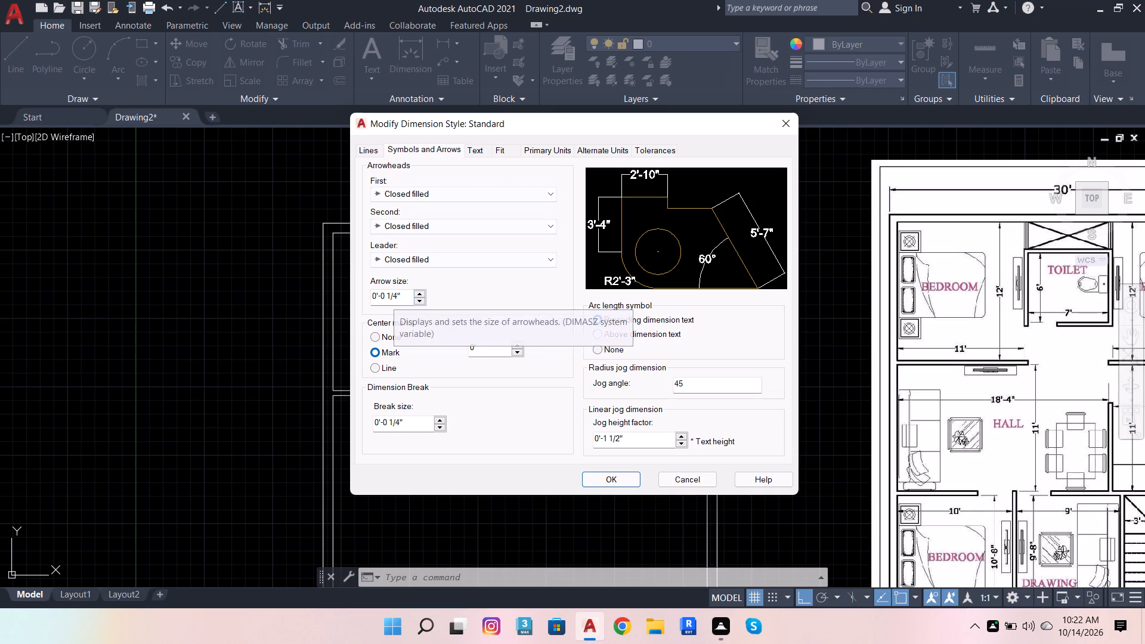
pyautogui.moveTo(406, 292); pyautogui.dragTo(329, 301)
pyautogui.press('2')
pyautogui.press('Return')
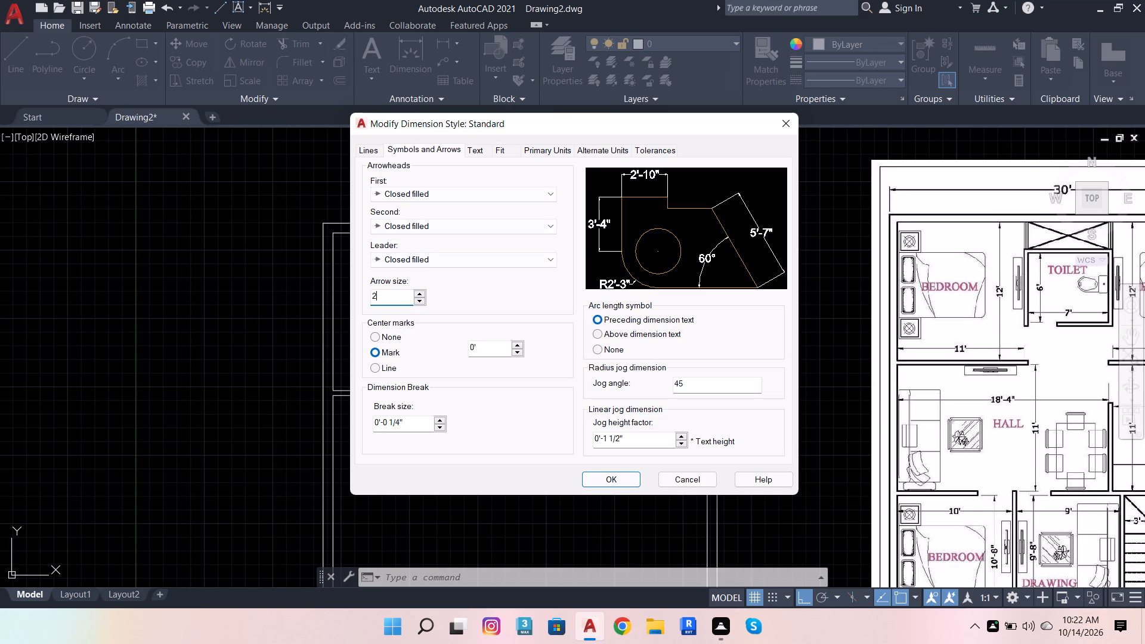
pyautogui.click(612, 482)
pyautogui.click(756, 234)
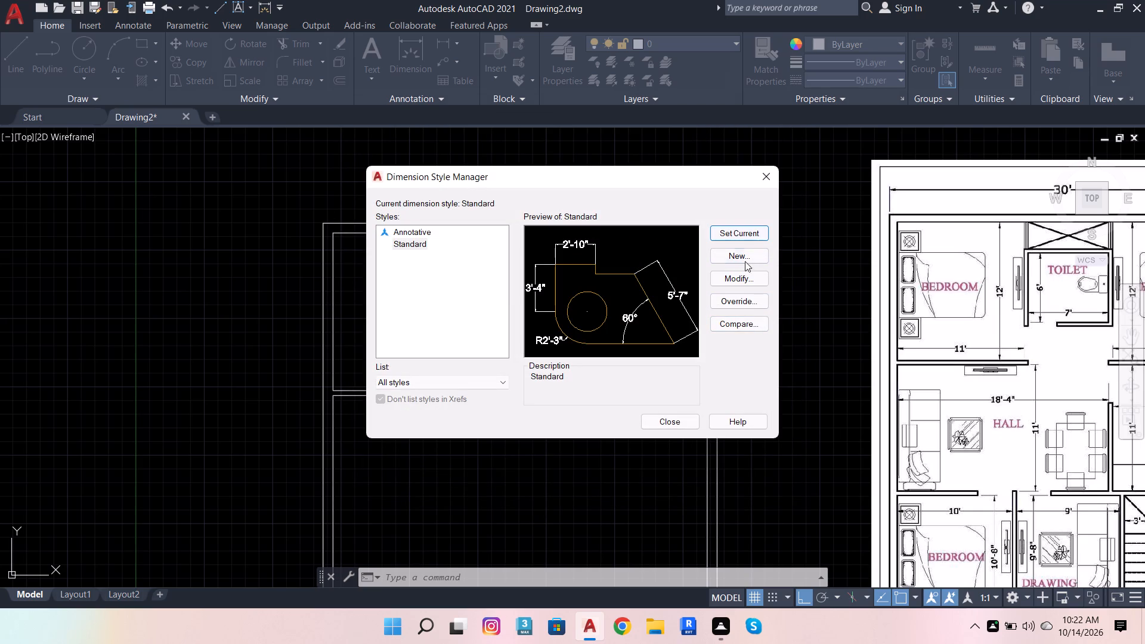
pyautogui.click(660, 420)
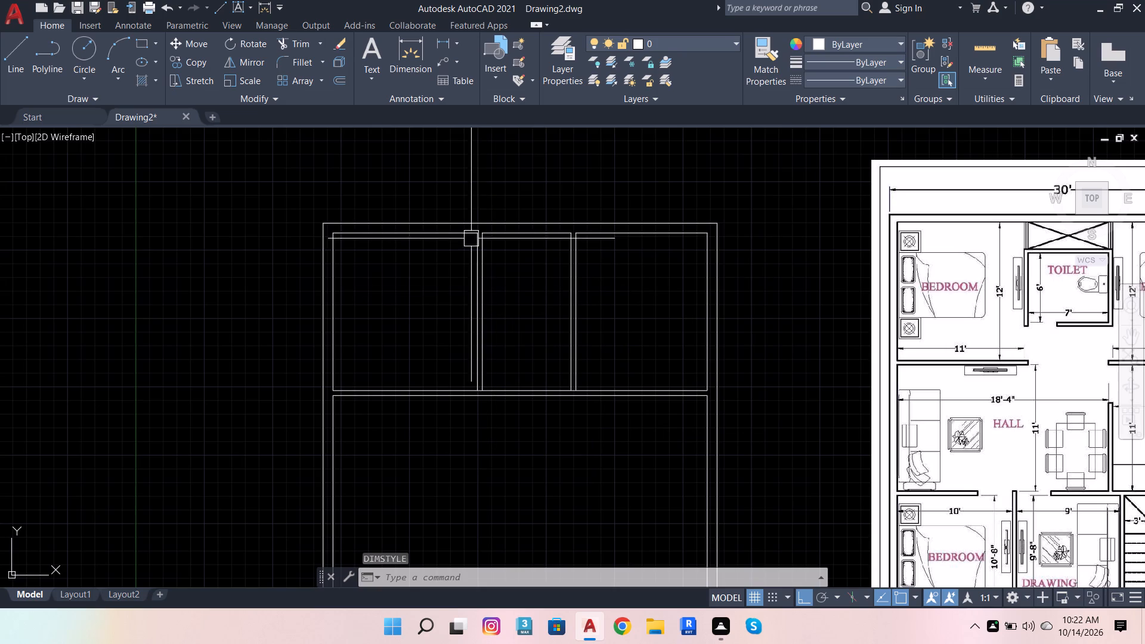
# Dimension the clear width between the two vertical partitions along the inner top wall, placing it above the outer wall.
pyautogui.click(407, 53)
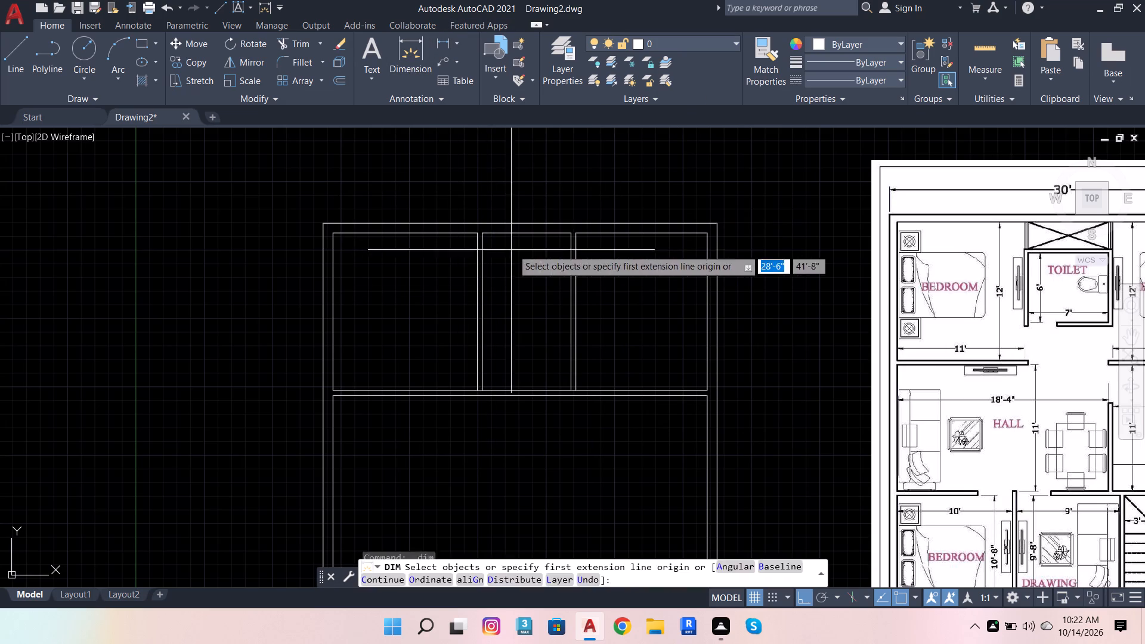
pyautogui.click(517, 240)
pyautogui.click(528, 185)
pyautogui.scroll(-1, 476, 246)
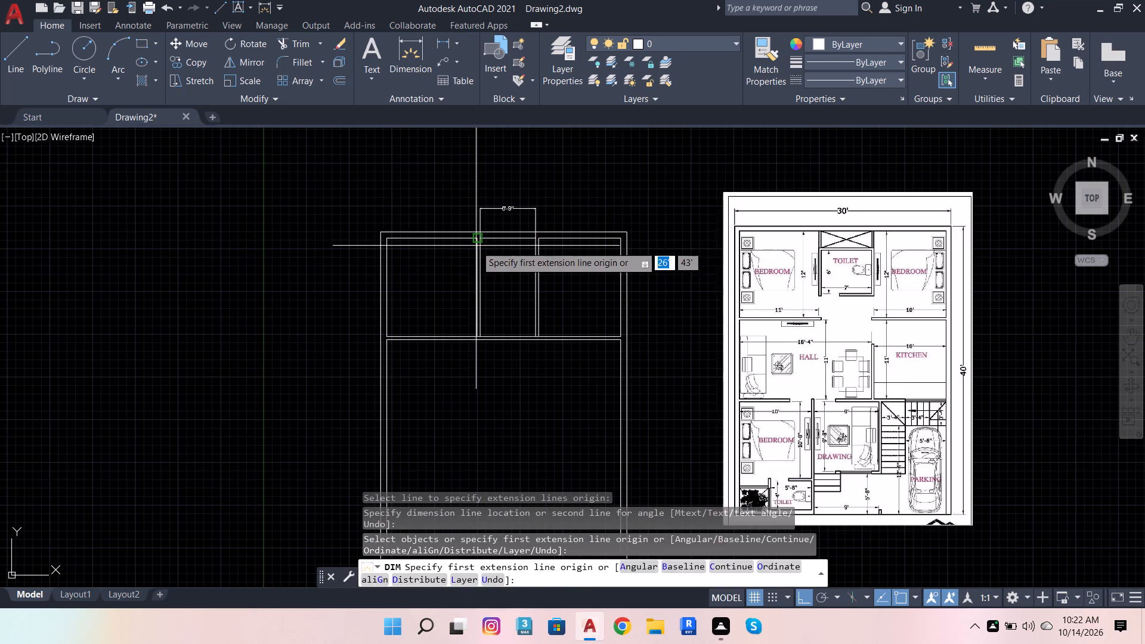
pyautogui.scroll(2, 828, 275)
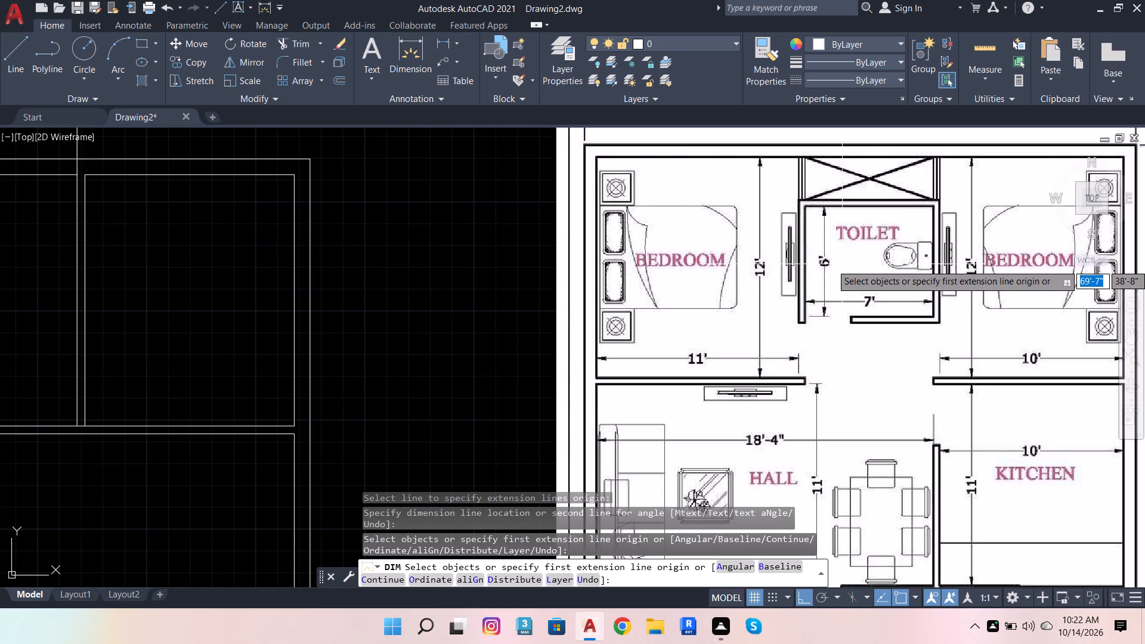
# Dimension the upper-left bedroom's depth along the left partition, placing the dimension just inside the room.
pyautogui.scroll(-2, 850, 252)
pyautogui.scroll(1, 476, 239)
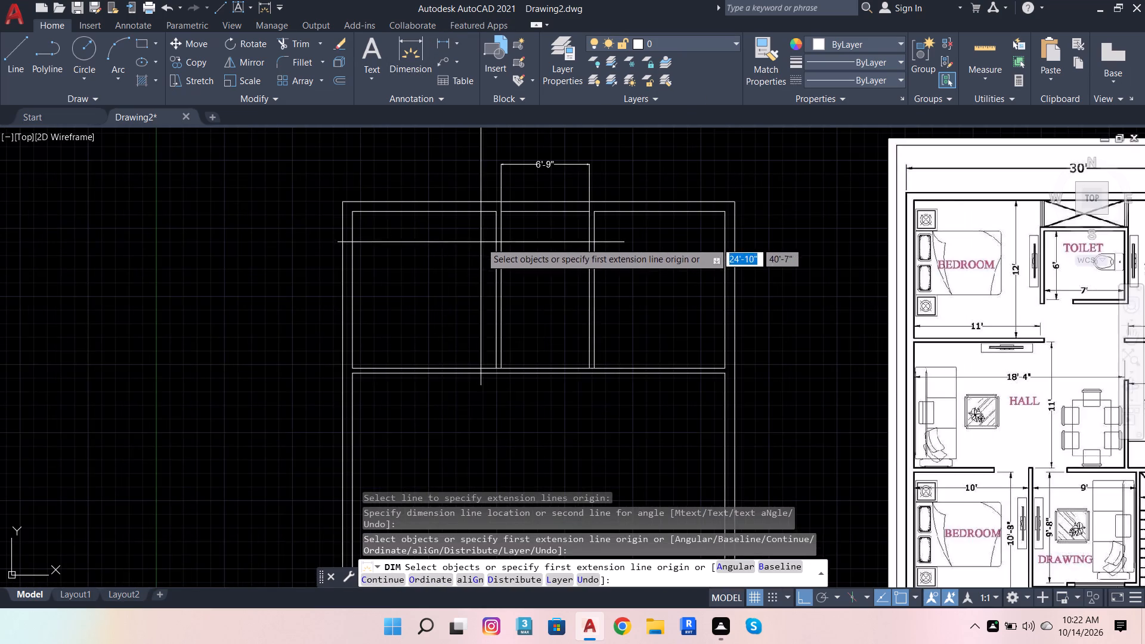
pyautogui.scroll(2, 489, 248)
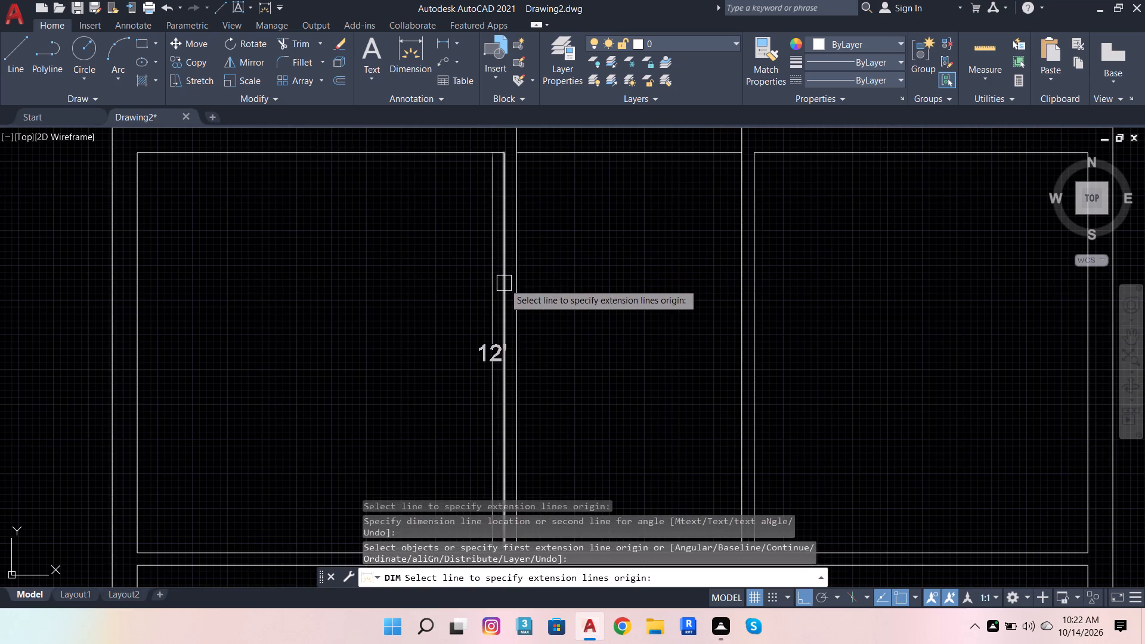
pyautogui.click(504, 283)
pyautogui.click(466, 289)
pyautogui.scroll(-1, 521, 259)
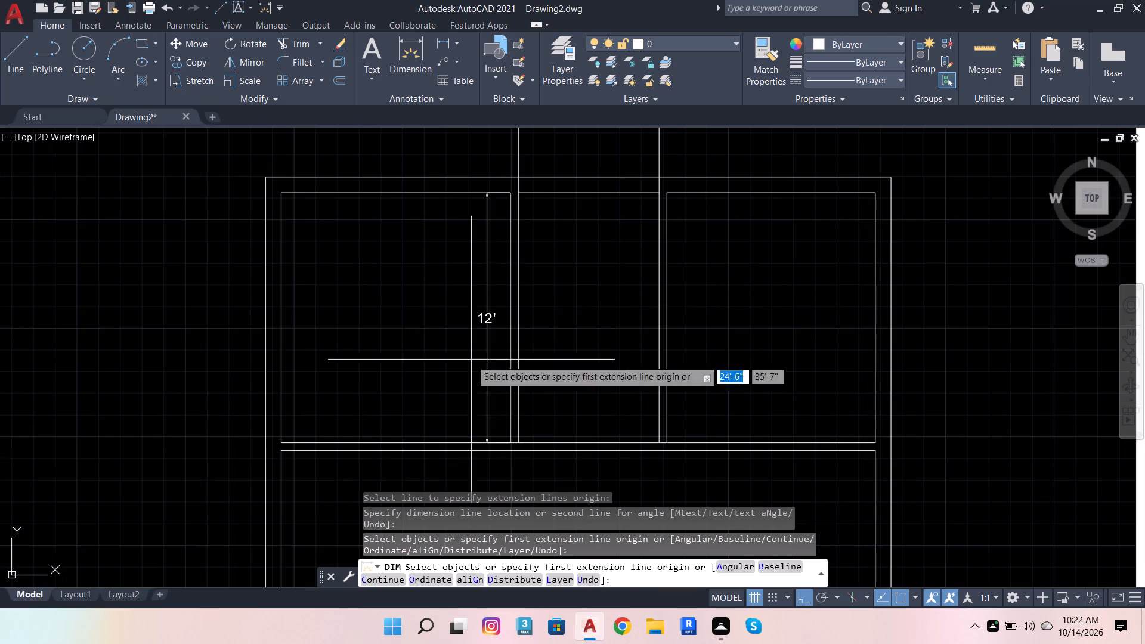
# Dimension the upper-left bedroom's clear width between the outer wall and the left partition, placing it just above the horizontal wall.
pyautogui.scroll(2, 434, 428)
pyautogui.scroll(-3, 510, 366)
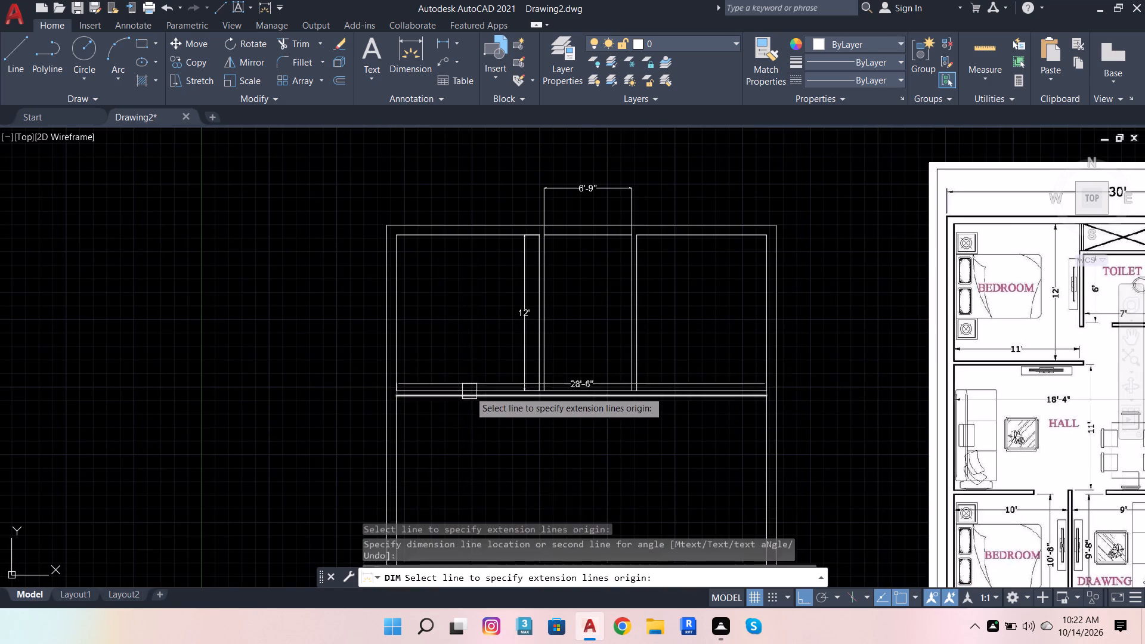
pyautogui.scroll(3, 469, 391)
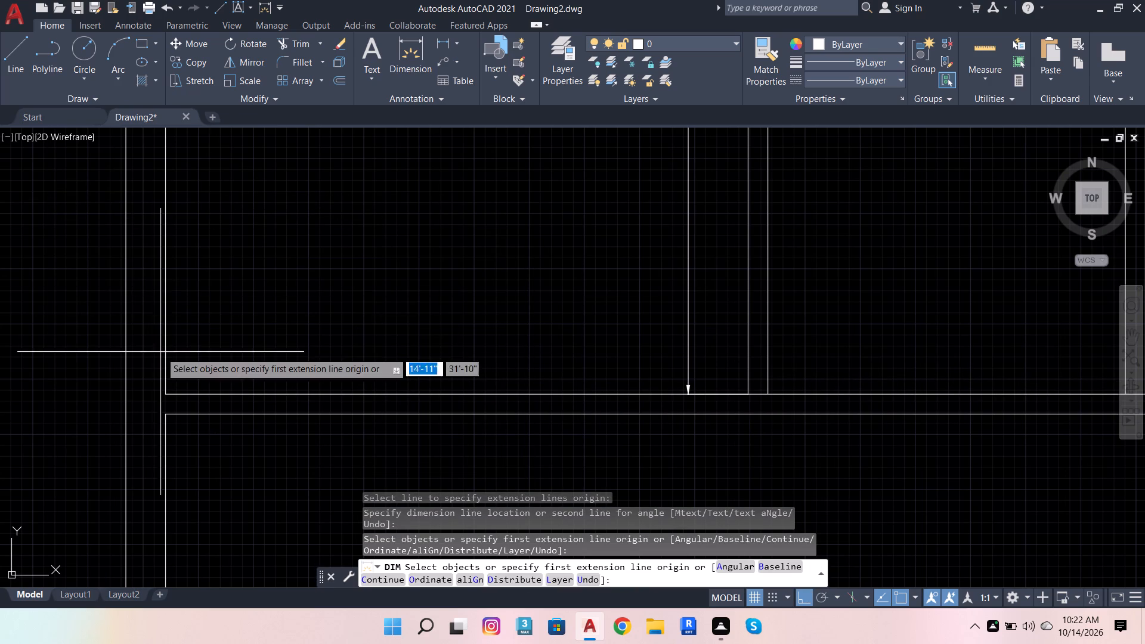
pyautogui.click(168, 397)
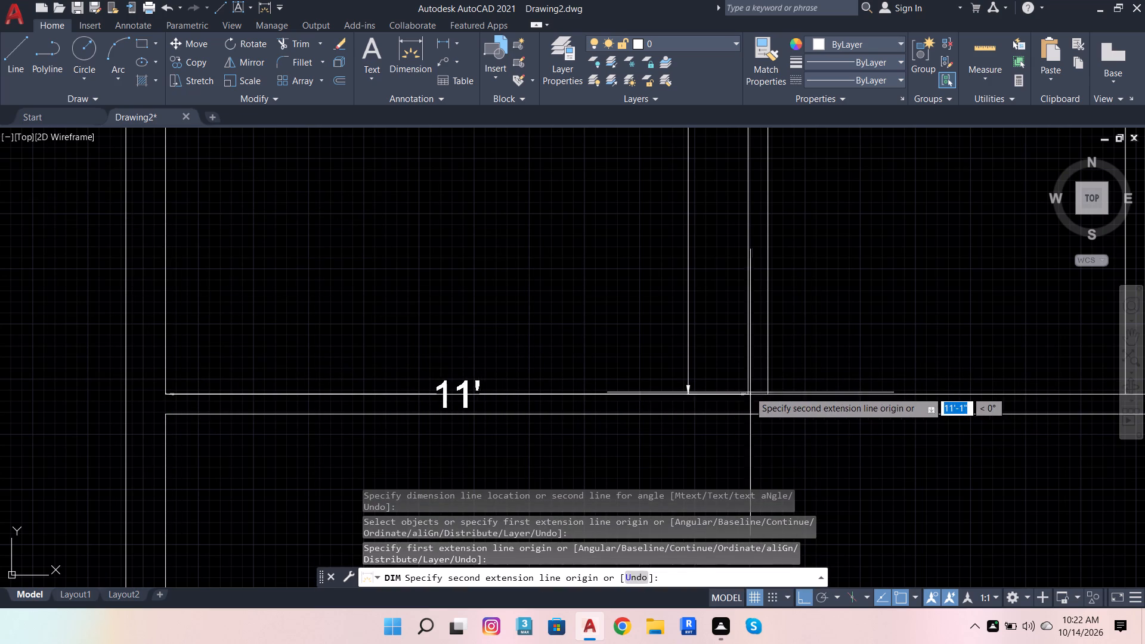
pyautogui.click(747, 395)
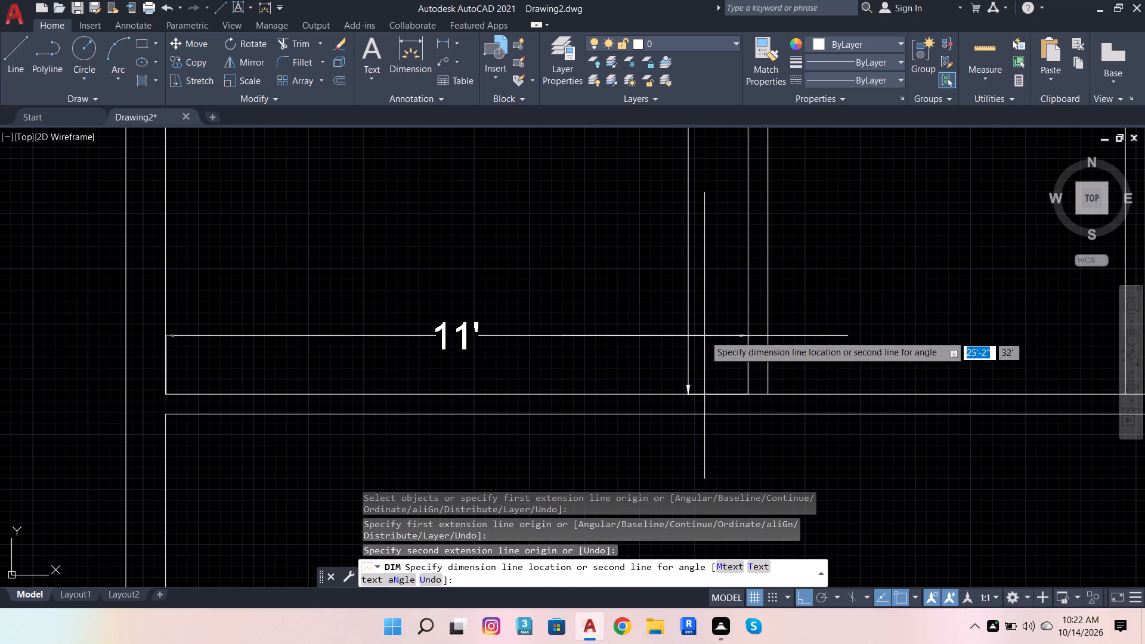
pyautogui.click(645, 344)
pyautogui.scroll(-2, 833, 359)
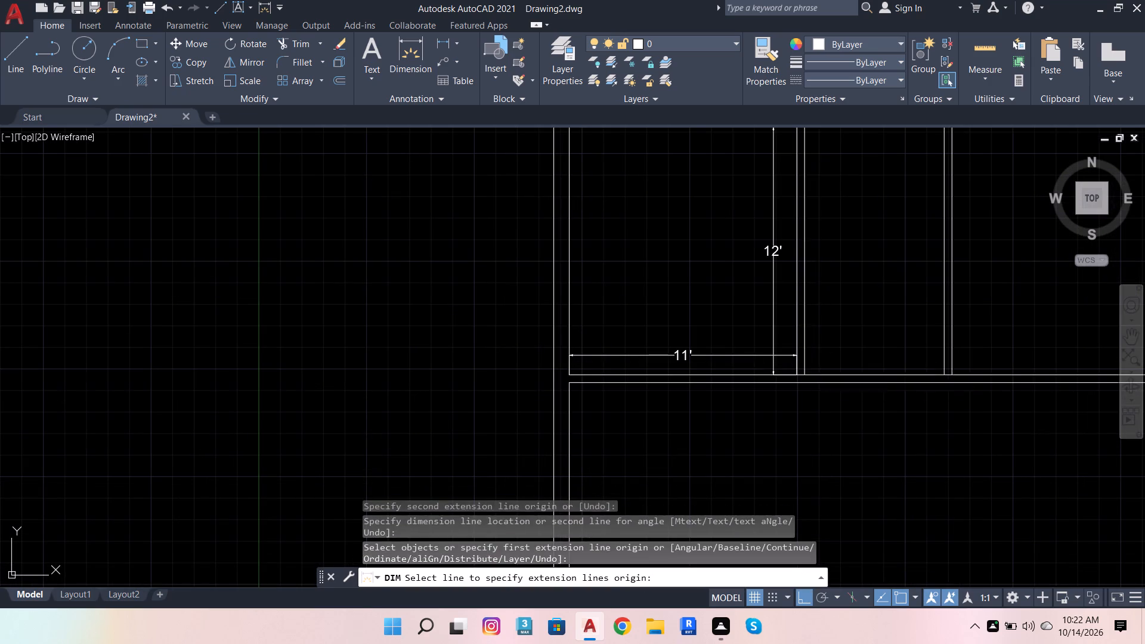
pyautogui.scroll(-2, 353, 243)
pyautogui.press('Escape')
pyautogui.press('Escape')
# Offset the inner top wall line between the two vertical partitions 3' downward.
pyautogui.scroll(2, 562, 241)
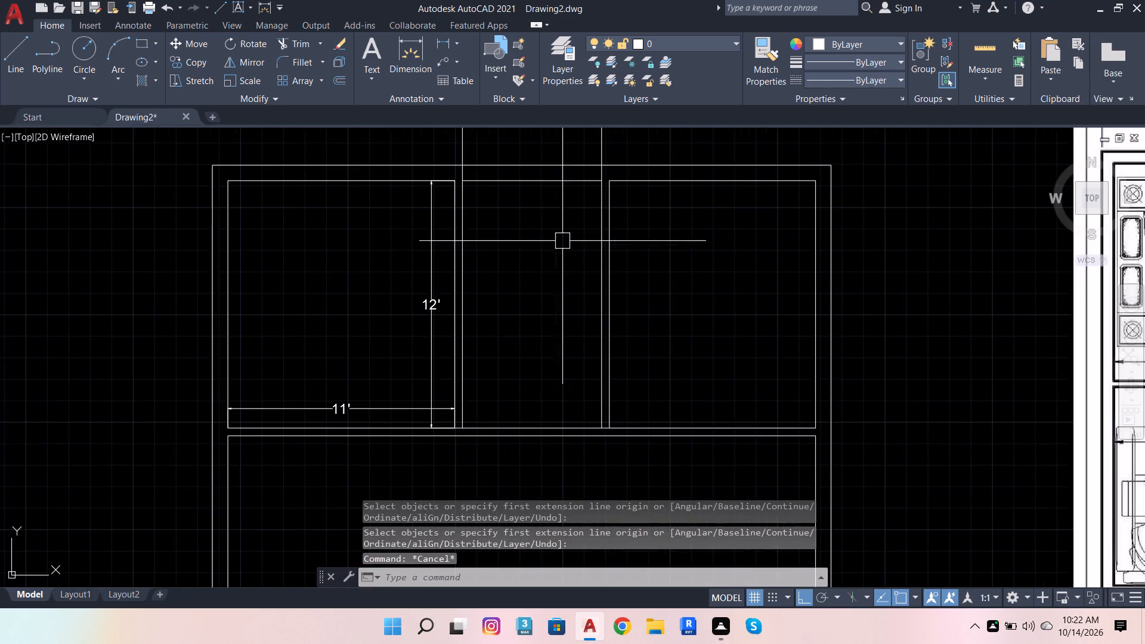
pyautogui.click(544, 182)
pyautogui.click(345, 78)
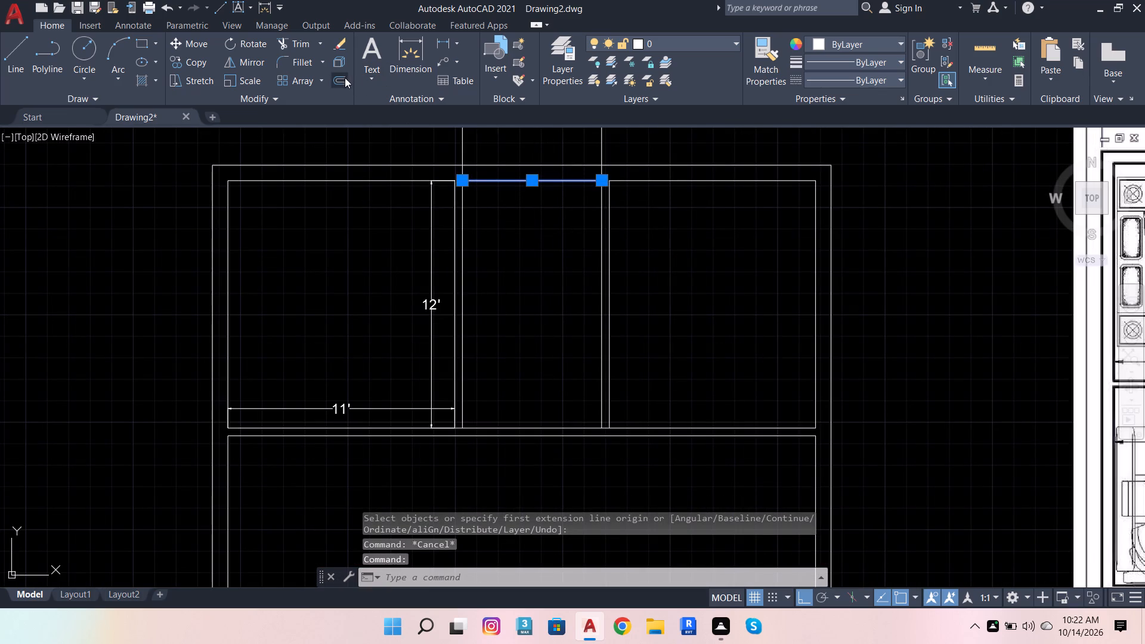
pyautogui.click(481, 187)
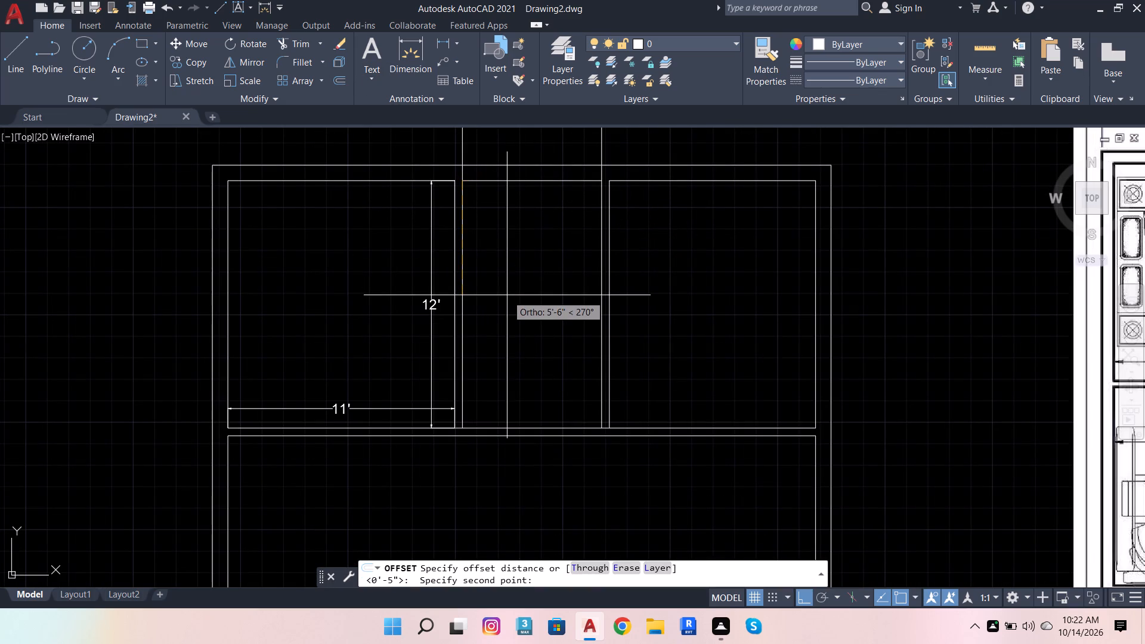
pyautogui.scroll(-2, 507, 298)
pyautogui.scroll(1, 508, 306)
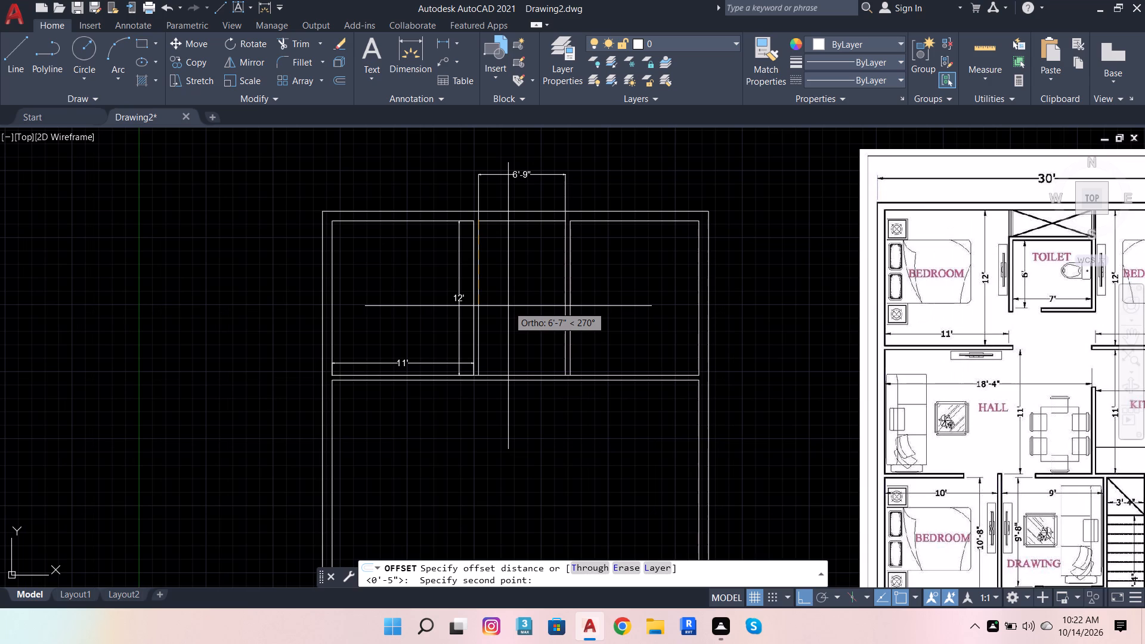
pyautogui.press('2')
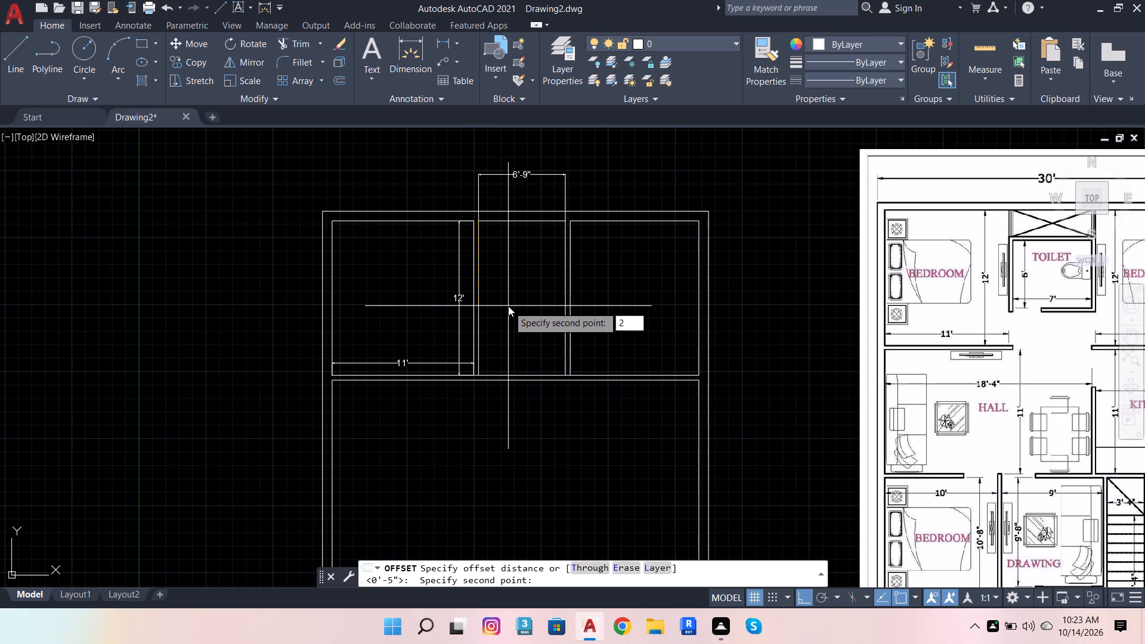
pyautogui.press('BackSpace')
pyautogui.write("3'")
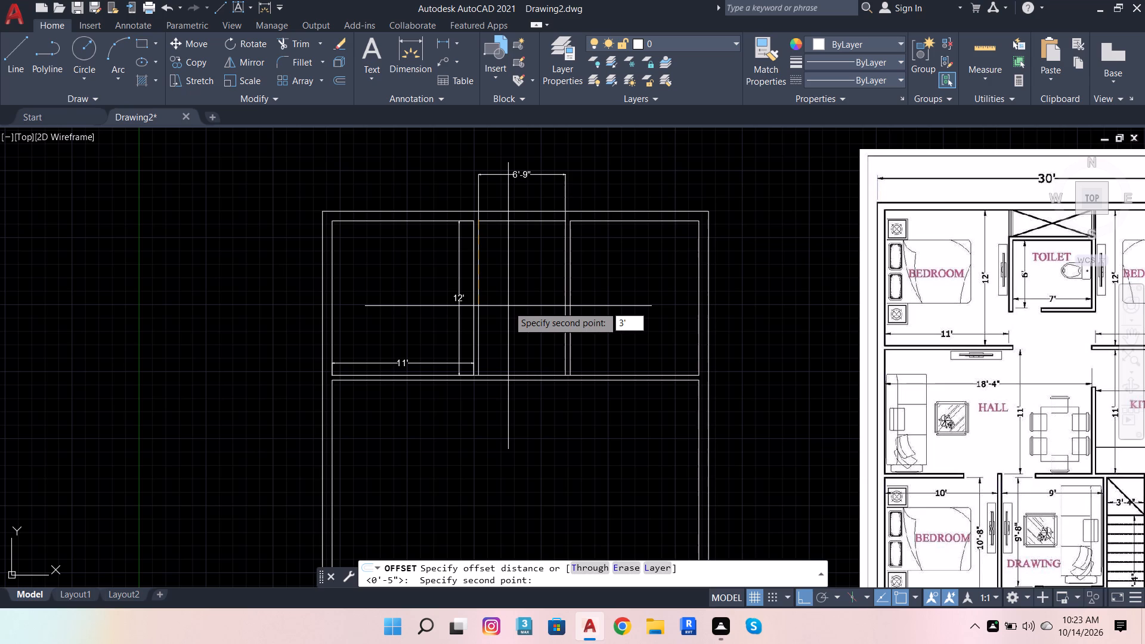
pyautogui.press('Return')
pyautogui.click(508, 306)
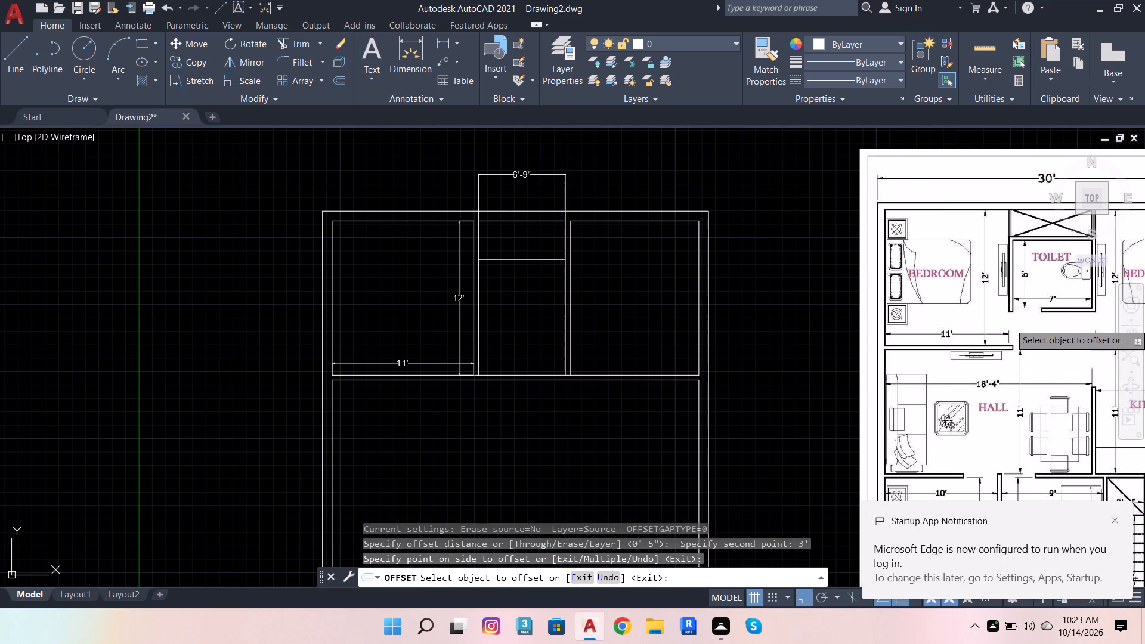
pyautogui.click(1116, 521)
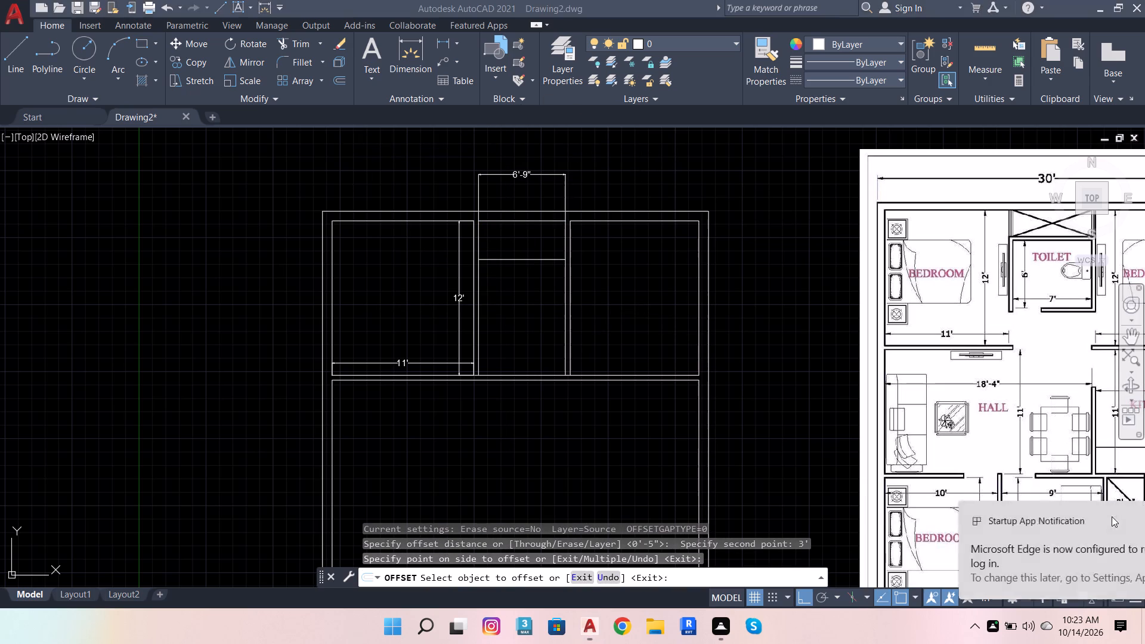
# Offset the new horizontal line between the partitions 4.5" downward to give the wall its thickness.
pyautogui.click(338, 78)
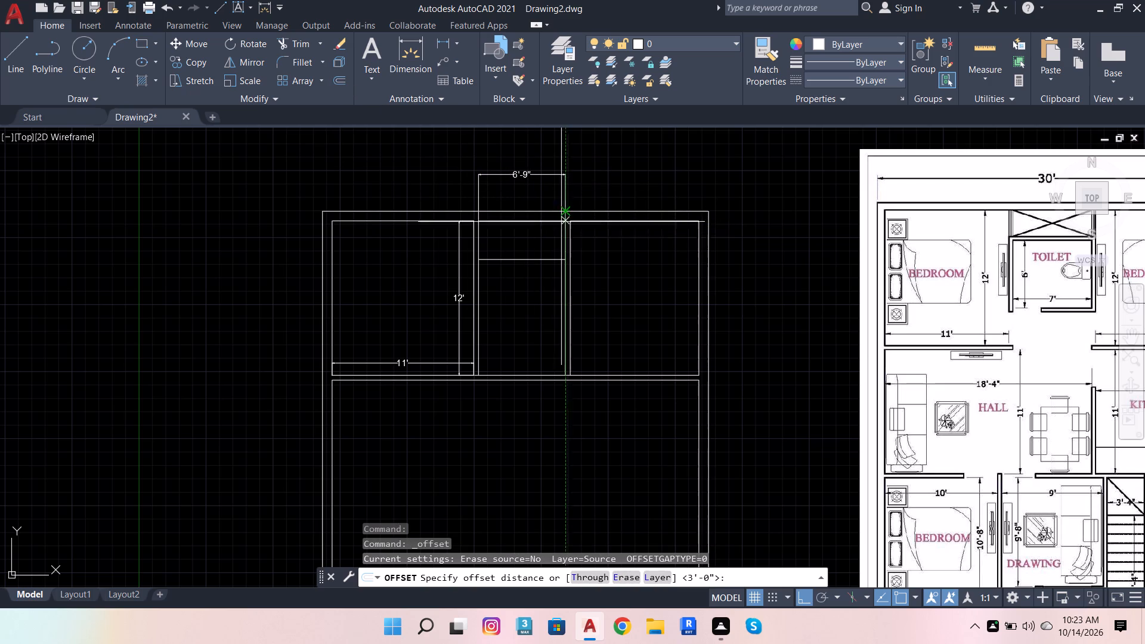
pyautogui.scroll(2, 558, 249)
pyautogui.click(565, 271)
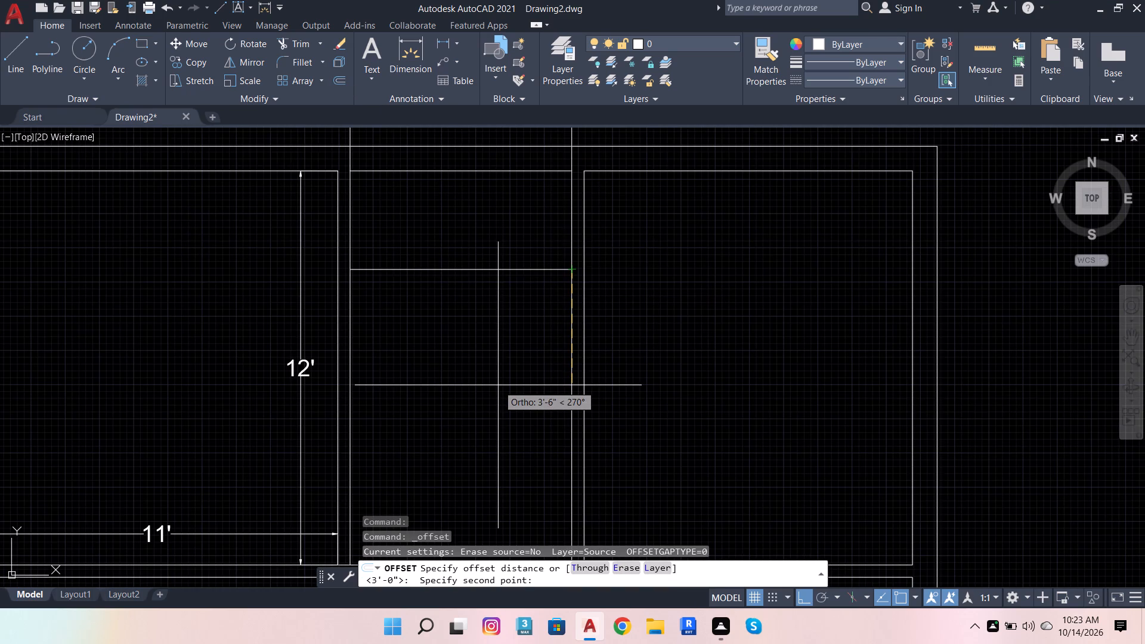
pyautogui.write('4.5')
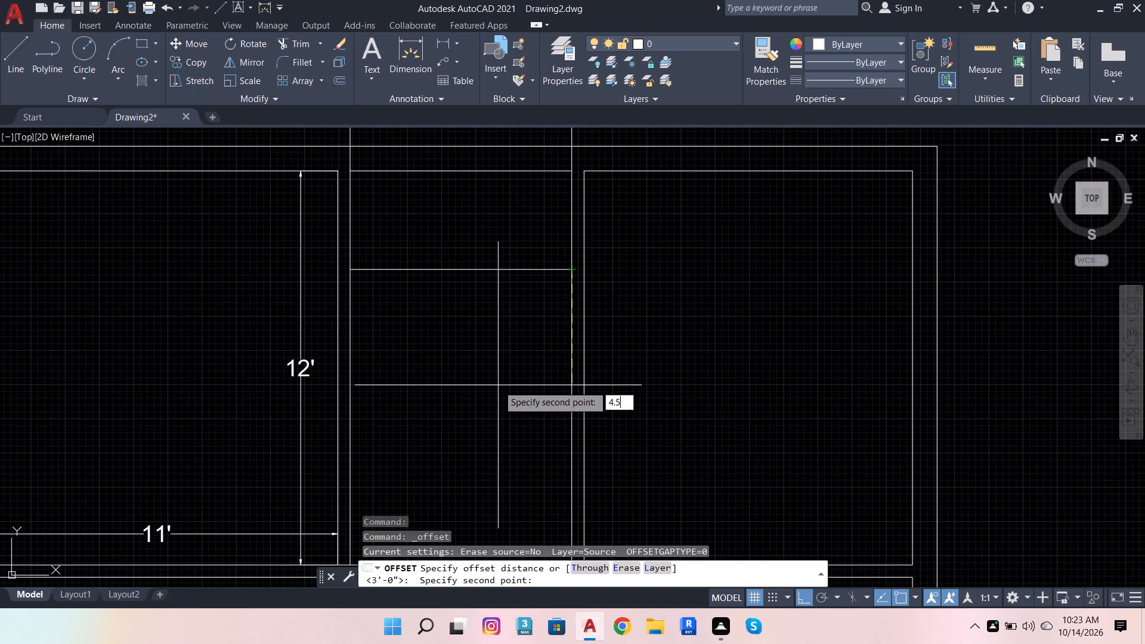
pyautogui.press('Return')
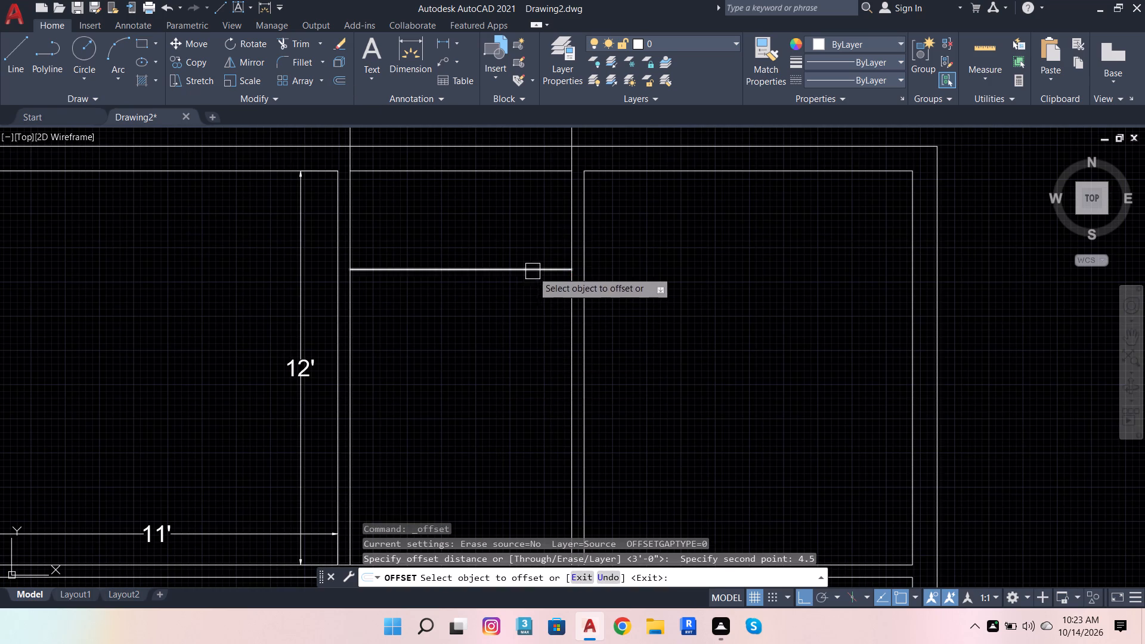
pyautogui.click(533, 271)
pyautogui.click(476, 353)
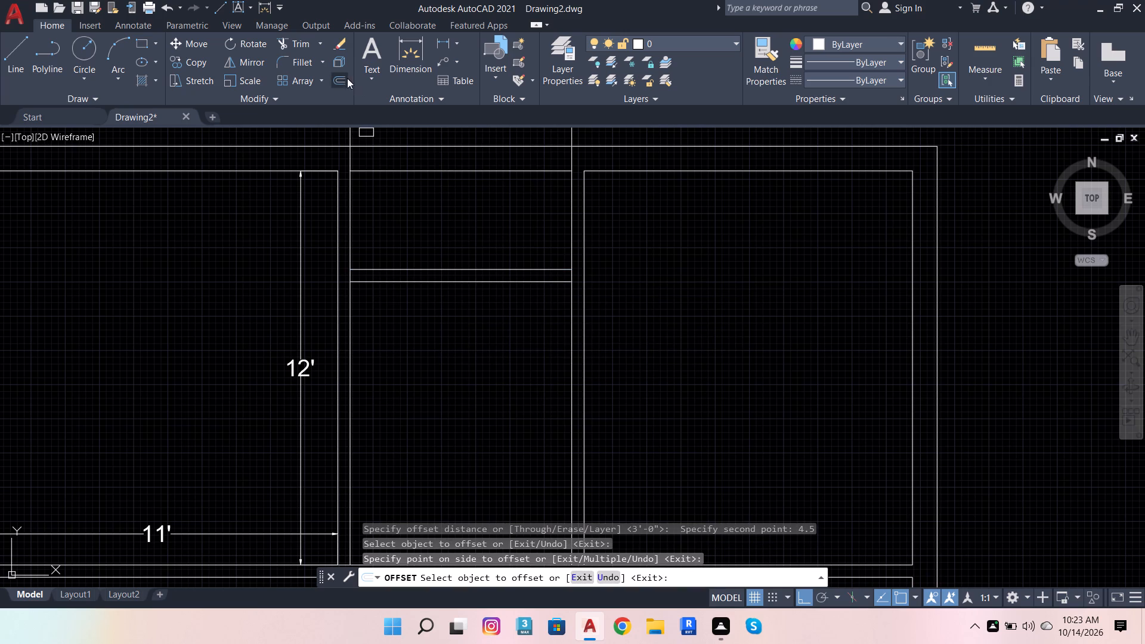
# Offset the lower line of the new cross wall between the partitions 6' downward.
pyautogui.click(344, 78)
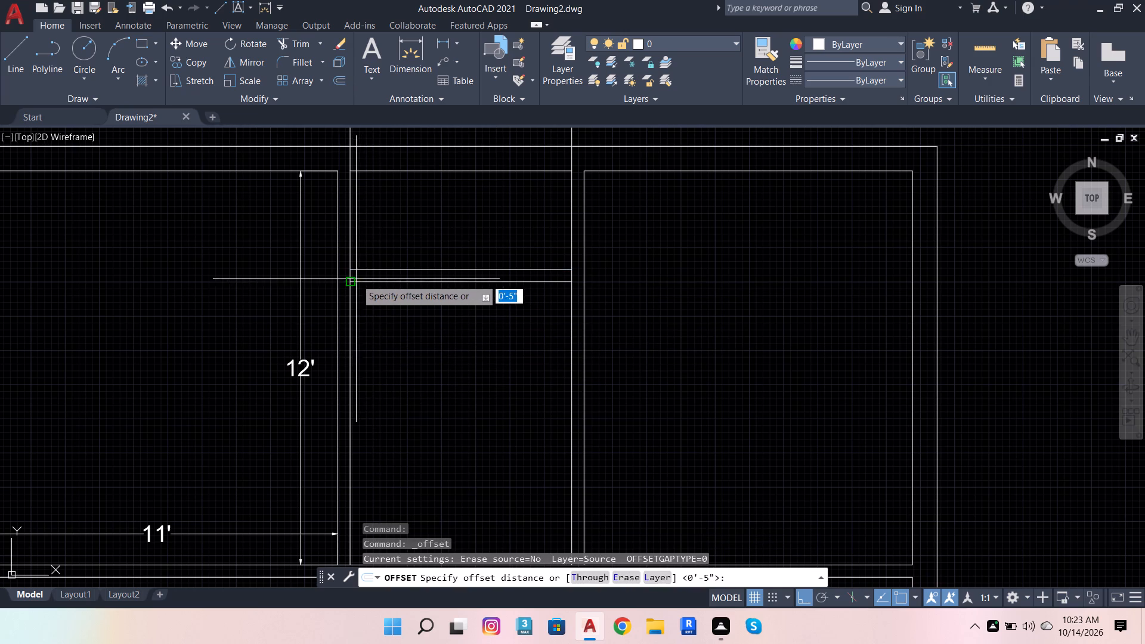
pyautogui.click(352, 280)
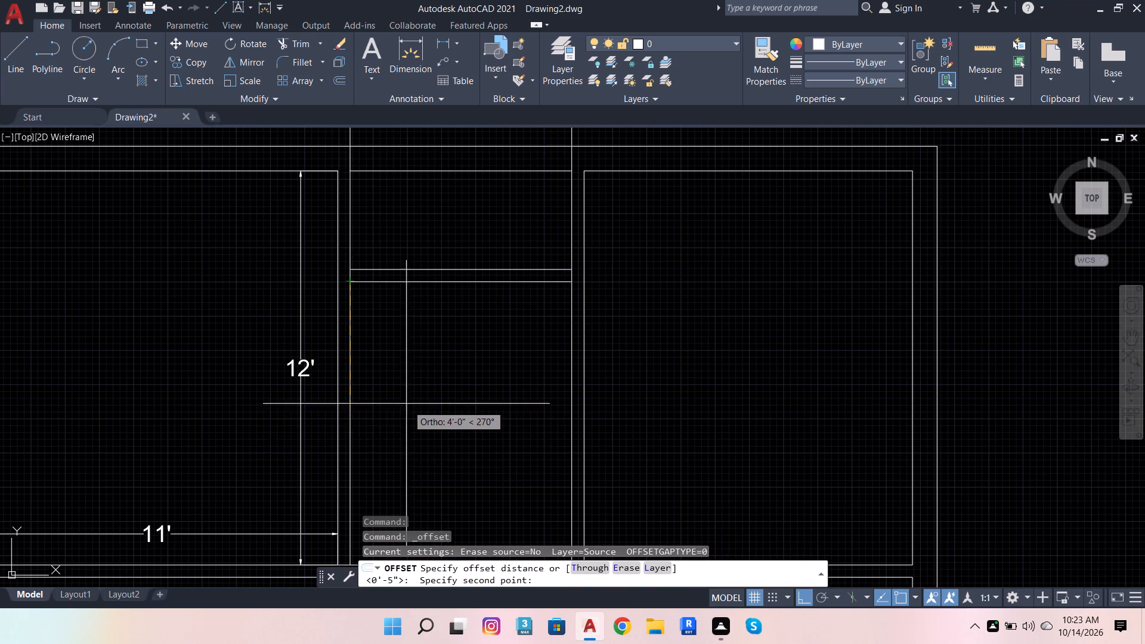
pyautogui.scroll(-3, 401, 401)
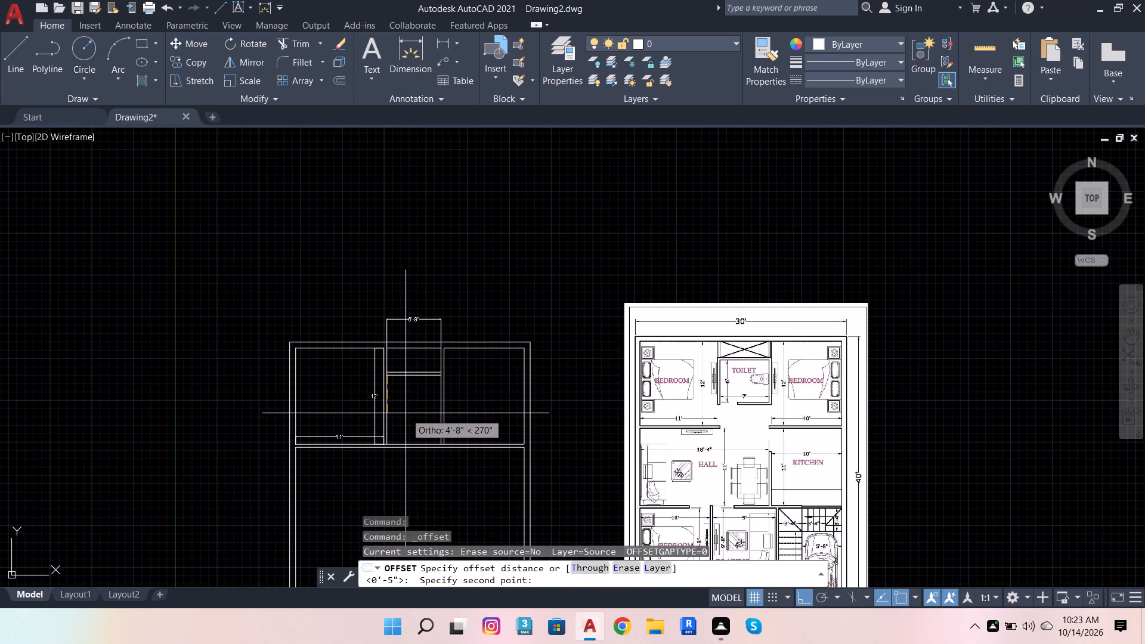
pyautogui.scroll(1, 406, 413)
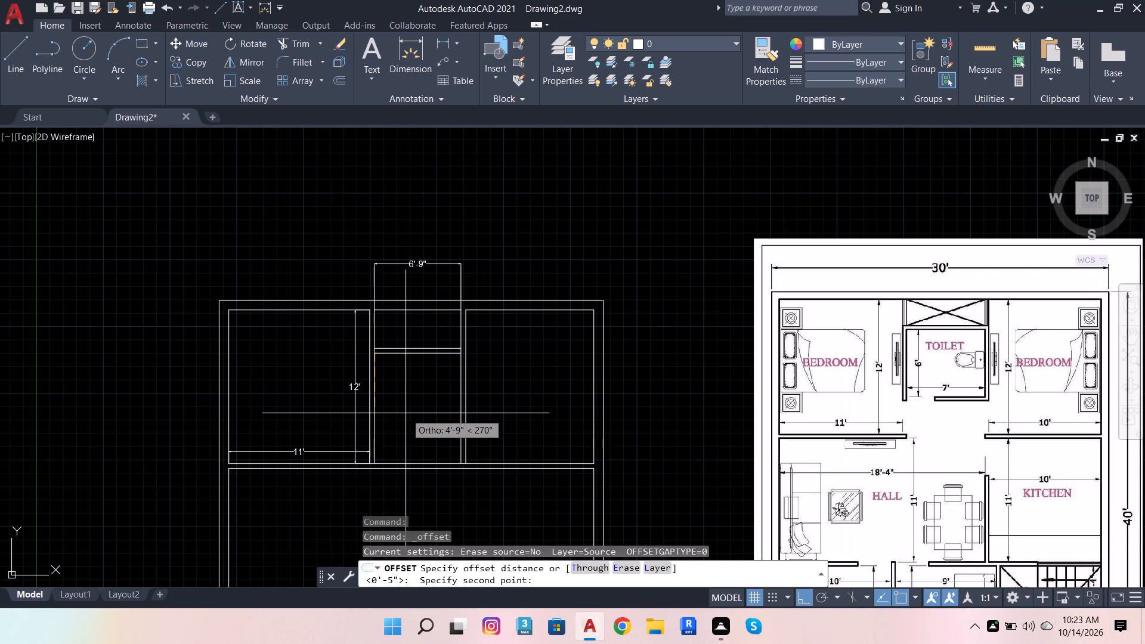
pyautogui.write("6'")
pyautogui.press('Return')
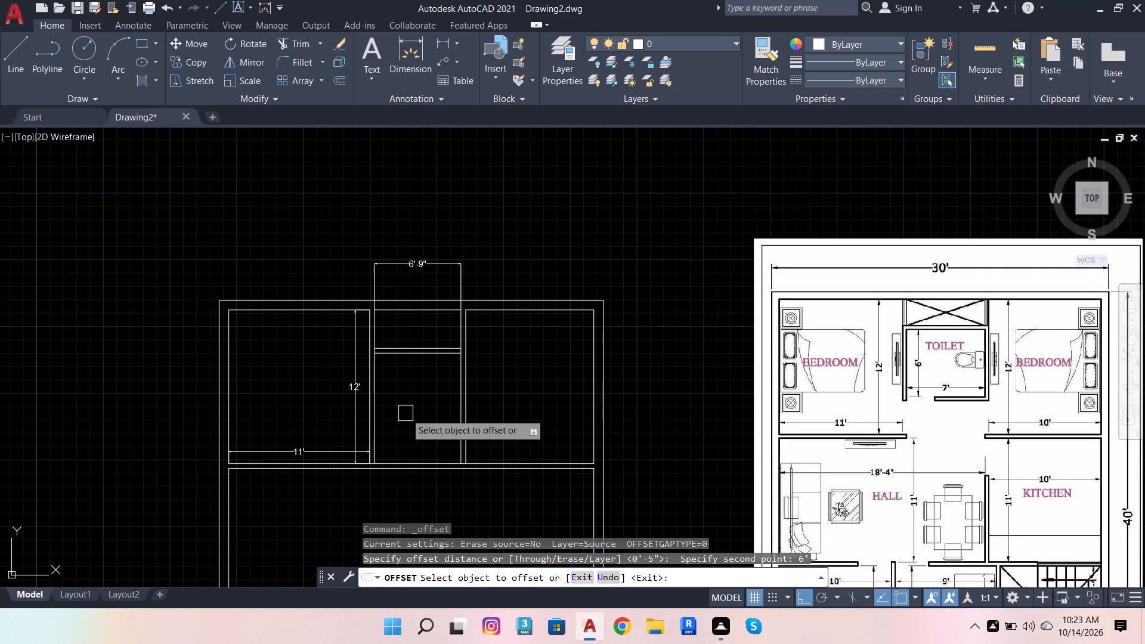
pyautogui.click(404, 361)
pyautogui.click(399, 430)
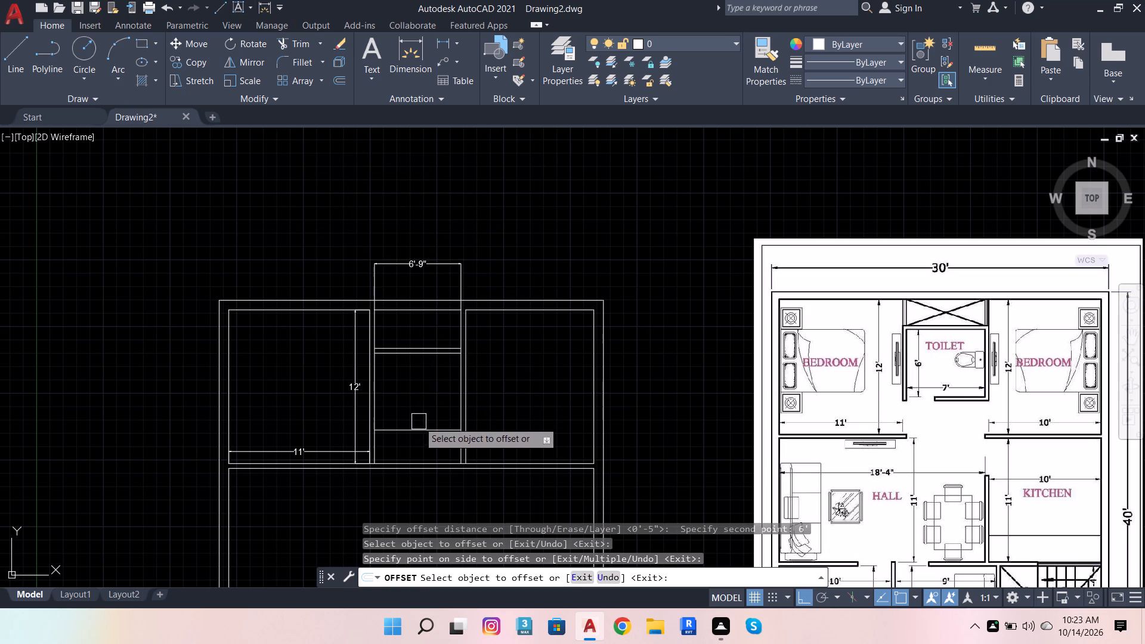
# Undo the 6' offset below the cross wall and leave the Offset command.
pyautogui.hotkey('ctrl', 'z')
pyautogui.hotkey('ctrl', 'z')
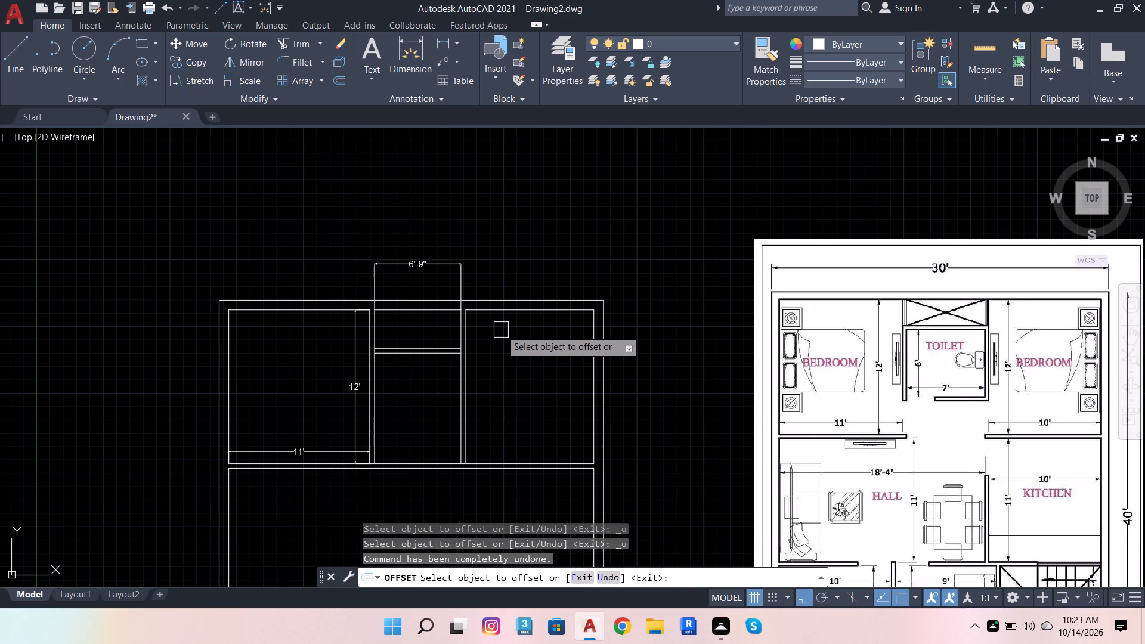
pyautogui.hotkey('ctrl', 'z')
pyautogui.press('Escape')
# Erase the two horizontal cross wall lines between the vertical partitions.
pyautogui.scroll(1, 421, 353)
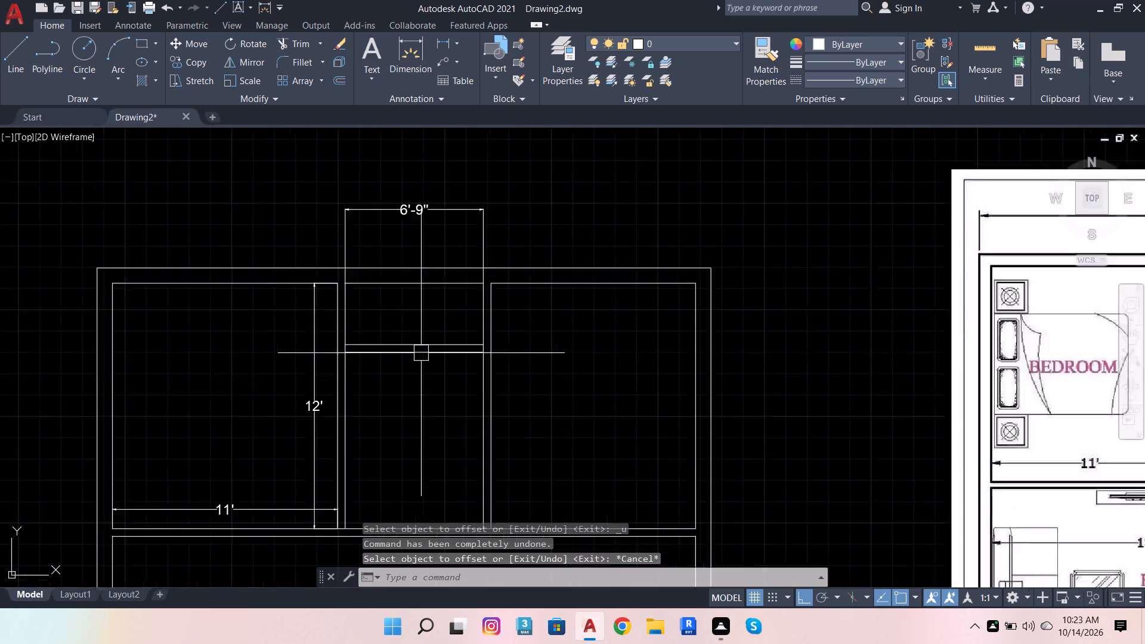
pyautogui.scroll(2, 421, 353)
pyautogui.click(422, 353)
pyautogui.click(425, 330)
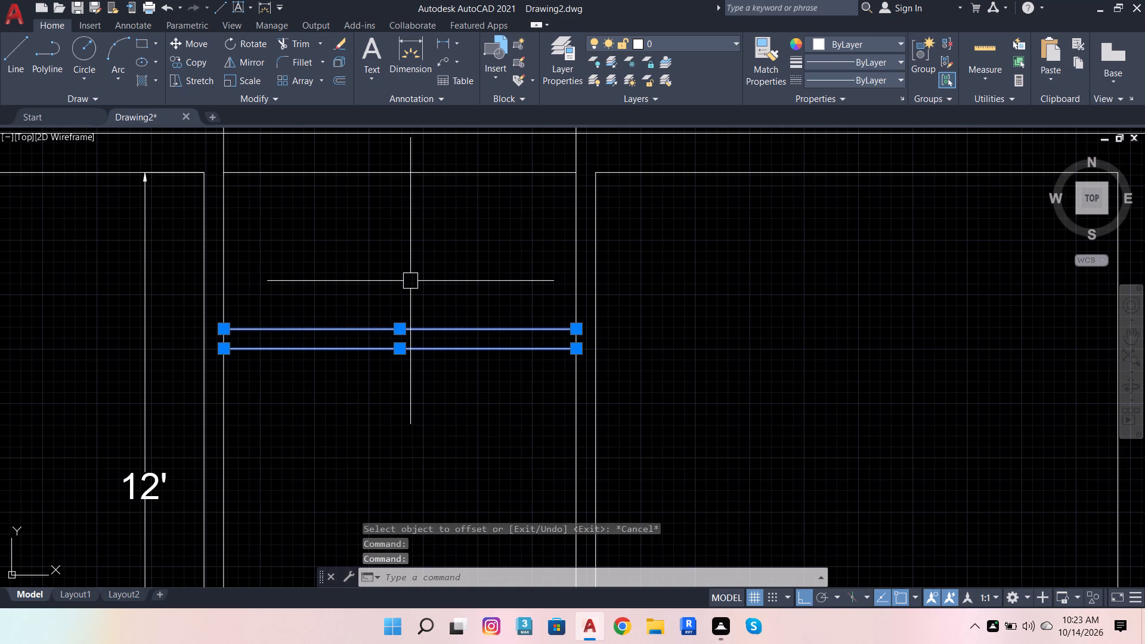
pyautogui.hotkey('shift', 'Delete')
# Trim the horizontal wall's upper line inside both vertical partitions so the walls join openly.
pyautogui.scroll(-3, 414, 295)
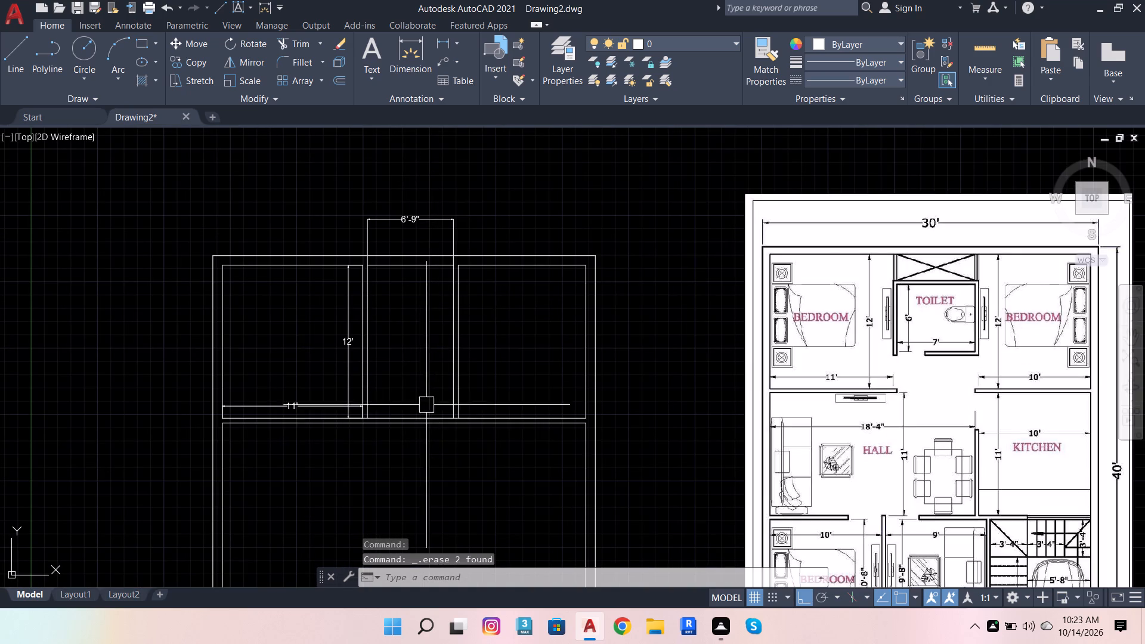
pyautogui.scroll(2, 413, 439)
pyautogui.click(302, 37)
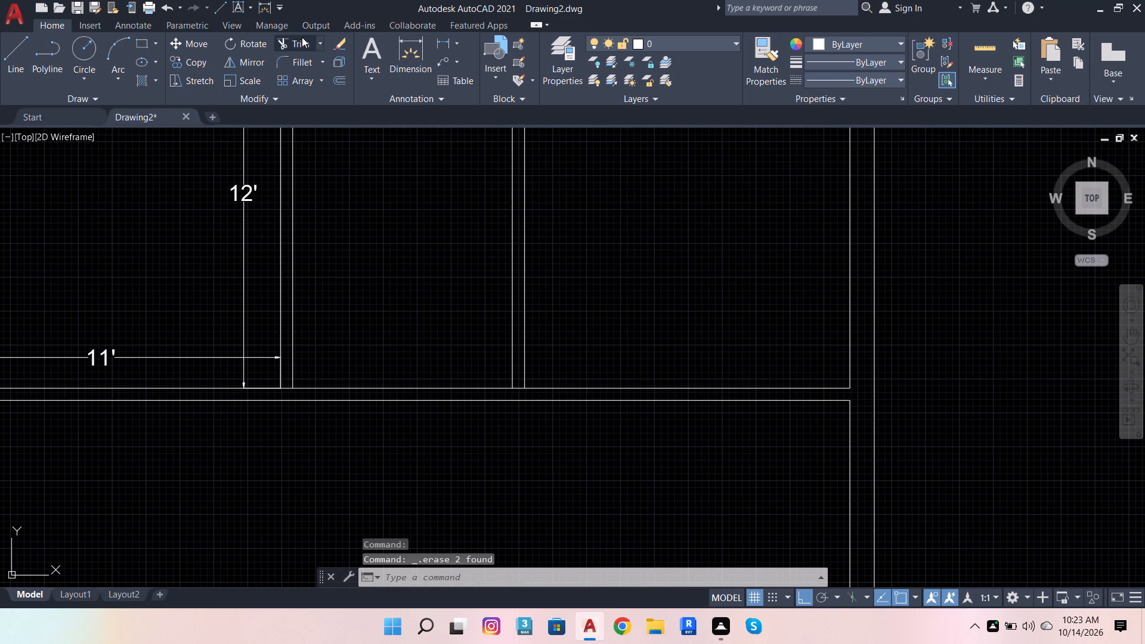
pyautogui.scroll(3, 280, 436)
pyautogui.click(317, 298)
pyautogui.scroll(-2, 292, 364)
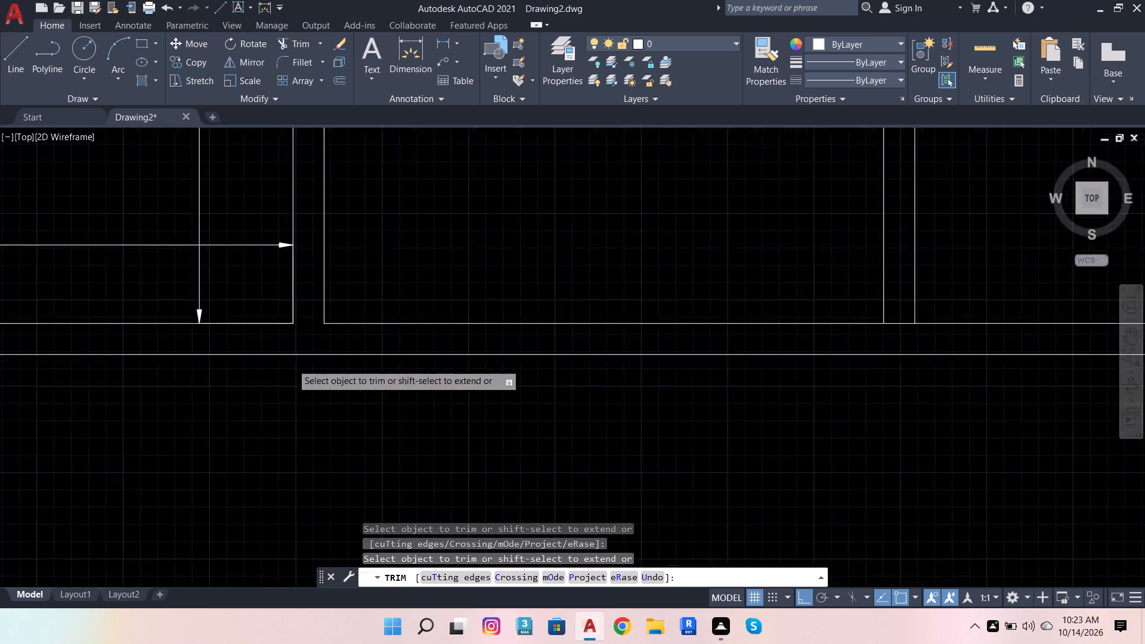
pyautogui.scroll(-2, 292, 364)
pyautogui.scroll(4, 436, 346)
pyautogui.click(444, 398)
pyautogui.scroll(-4, 506, 369)
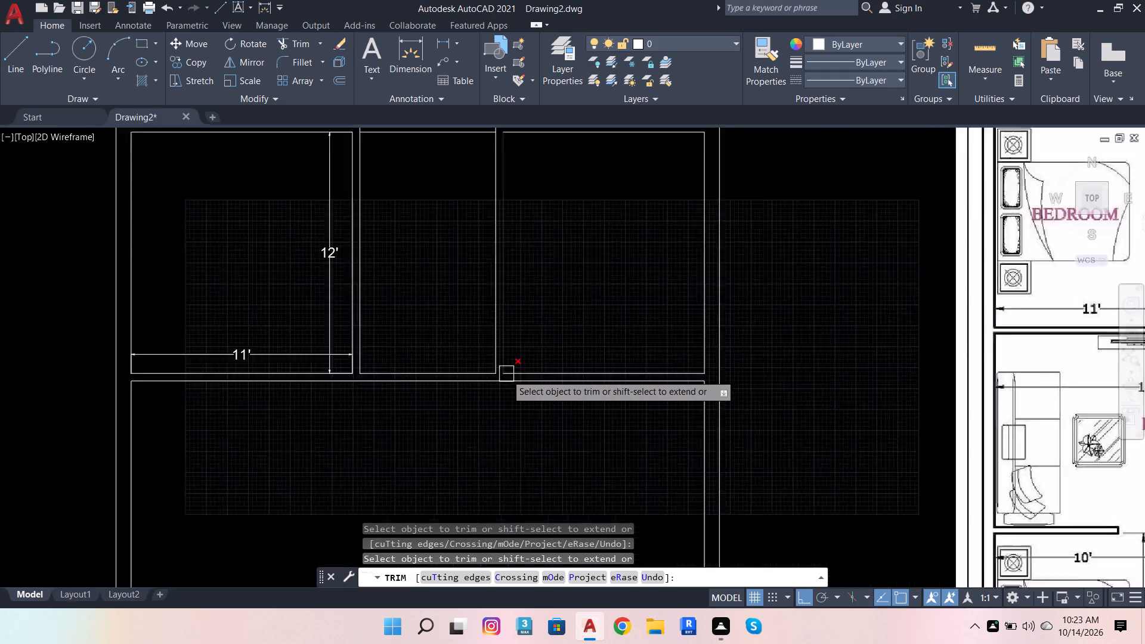
# Erase the 12' and 11' dimensions inside the upper-left bedroom.
pyautogui.scroll(-1, 506, 375)
pyautogui.press('Escape')
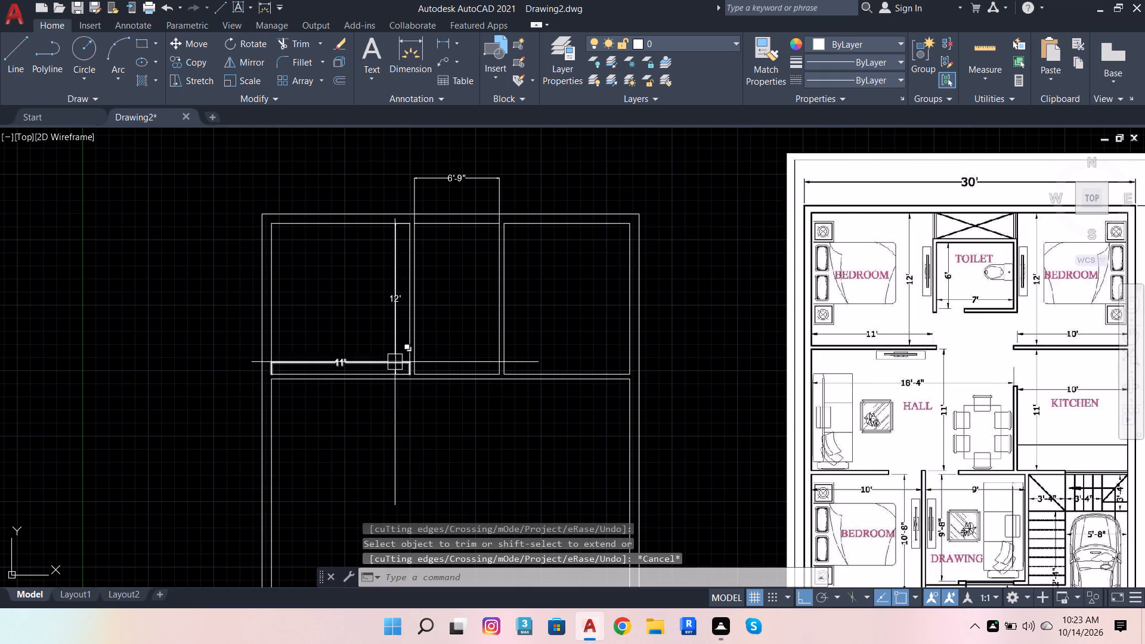
pyautogui.click(392, 352)
pyautogui.click(353, 360)
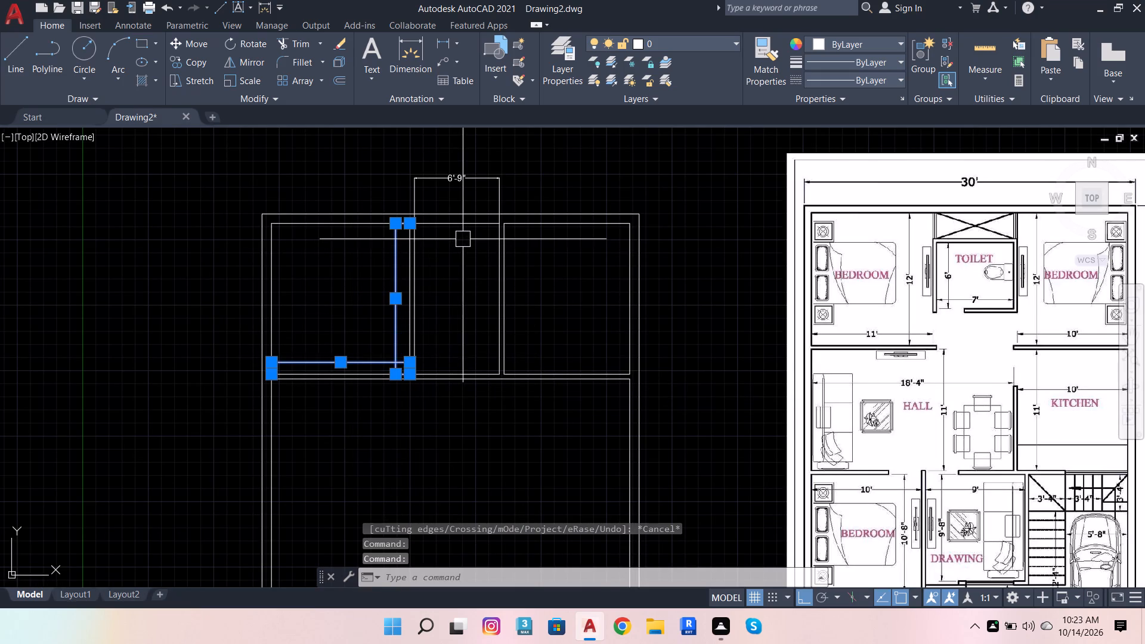
pyautogui.press('Delete')
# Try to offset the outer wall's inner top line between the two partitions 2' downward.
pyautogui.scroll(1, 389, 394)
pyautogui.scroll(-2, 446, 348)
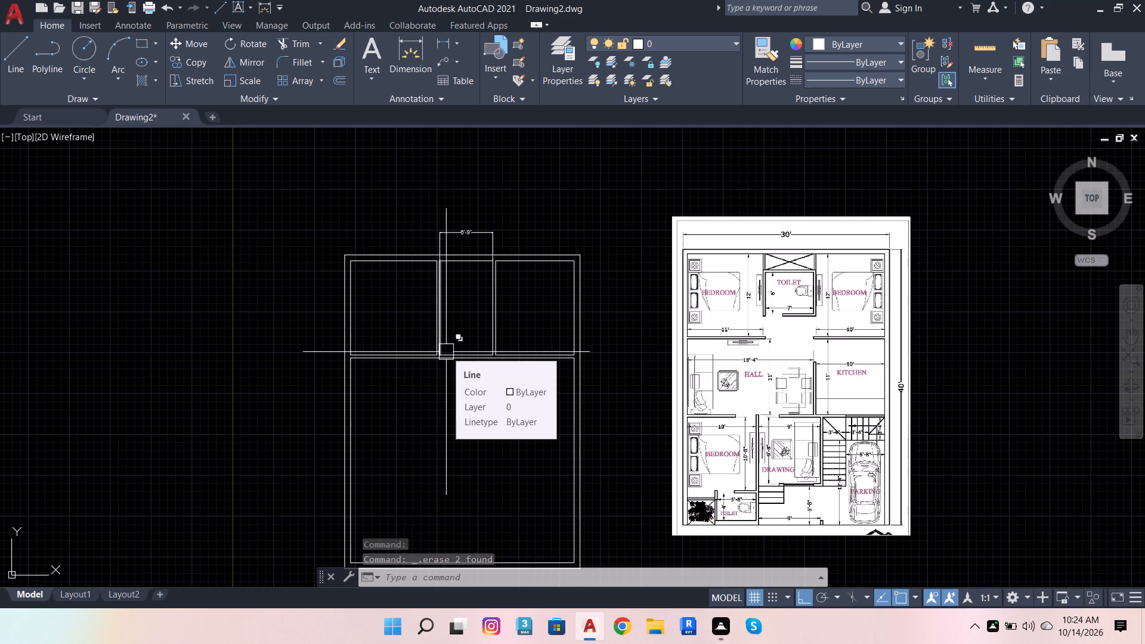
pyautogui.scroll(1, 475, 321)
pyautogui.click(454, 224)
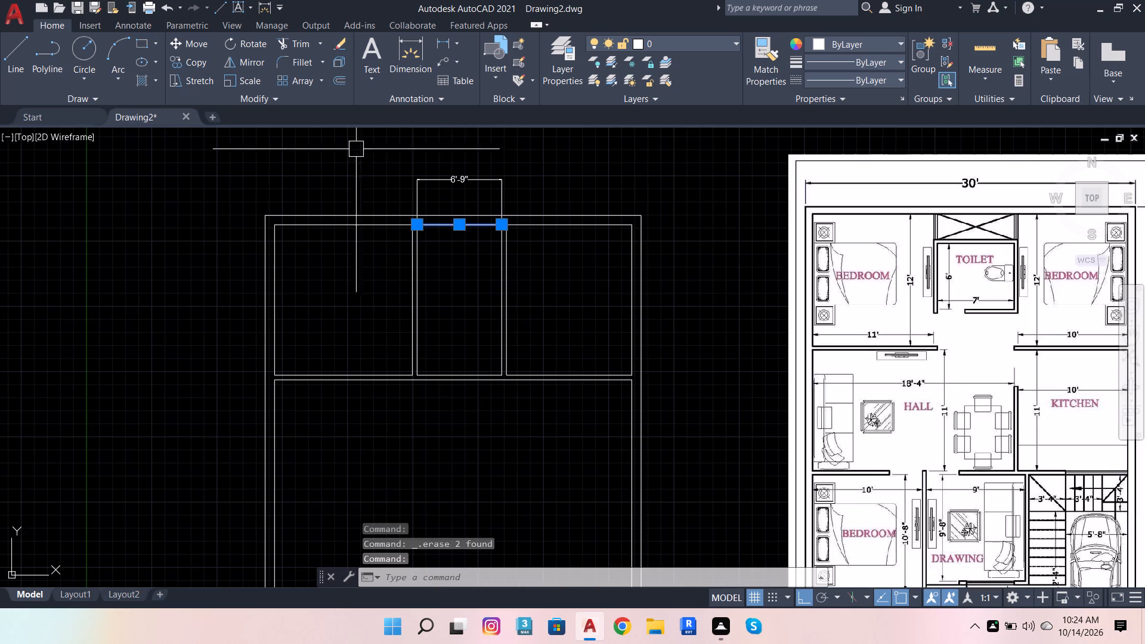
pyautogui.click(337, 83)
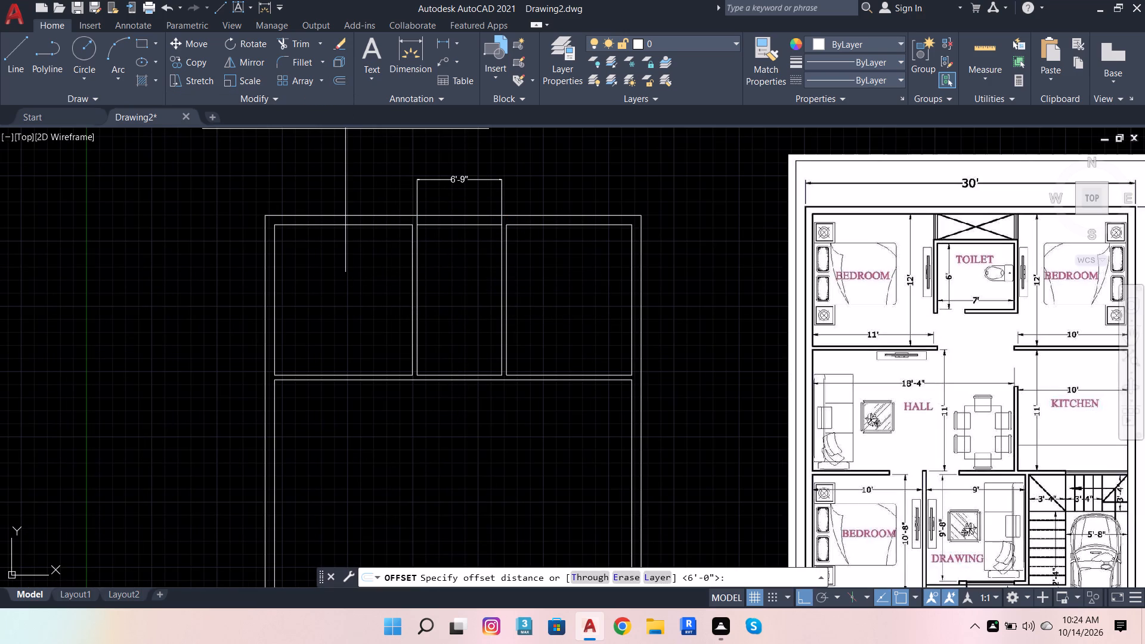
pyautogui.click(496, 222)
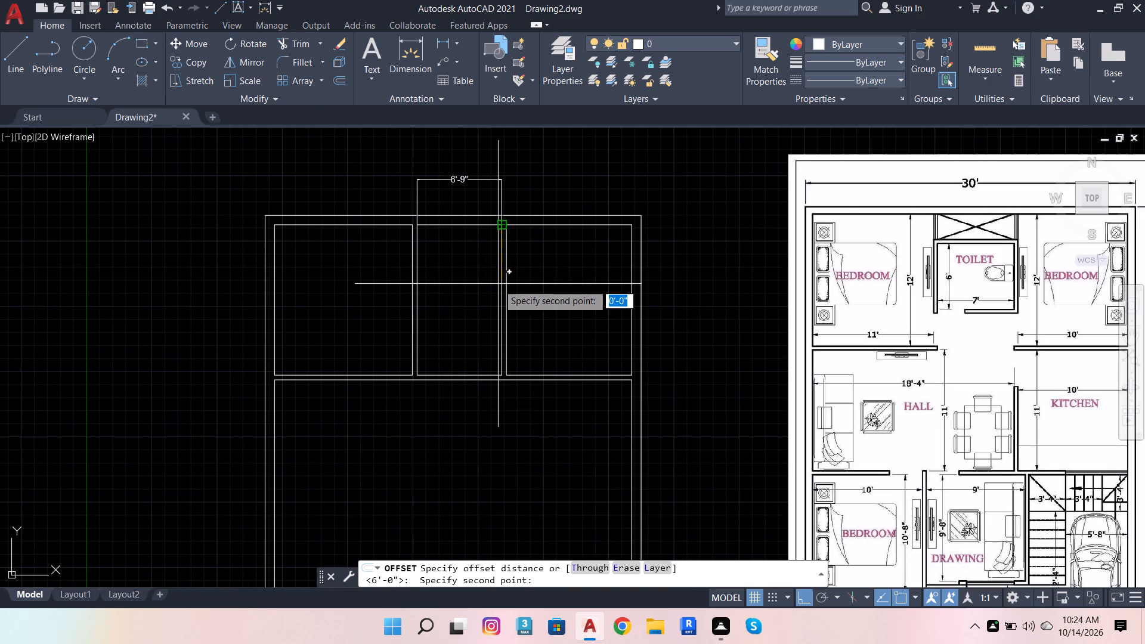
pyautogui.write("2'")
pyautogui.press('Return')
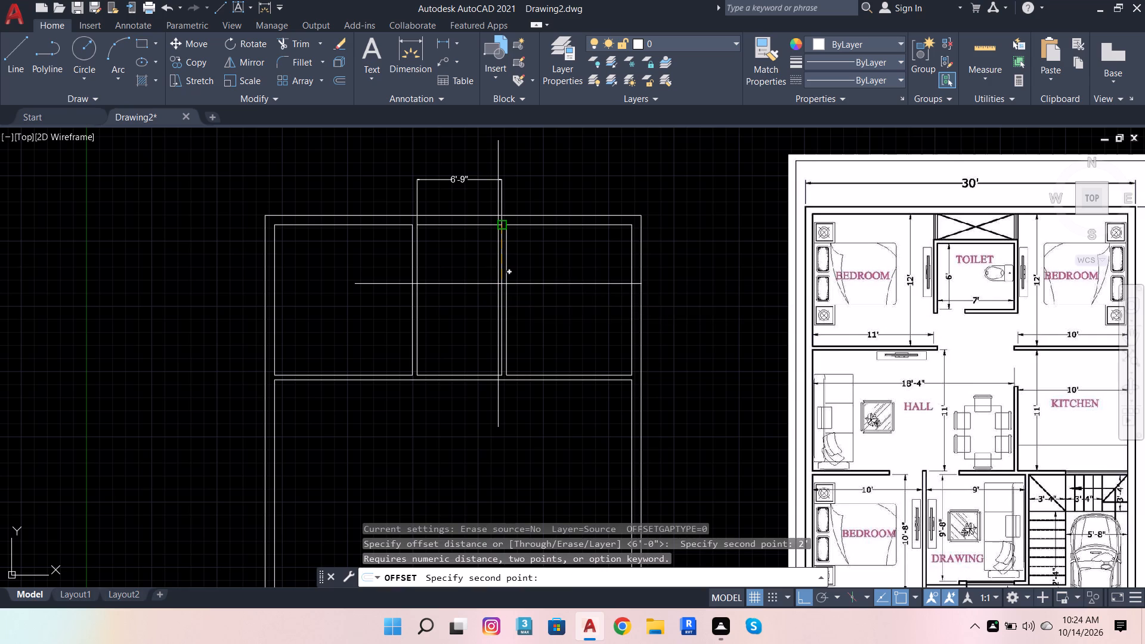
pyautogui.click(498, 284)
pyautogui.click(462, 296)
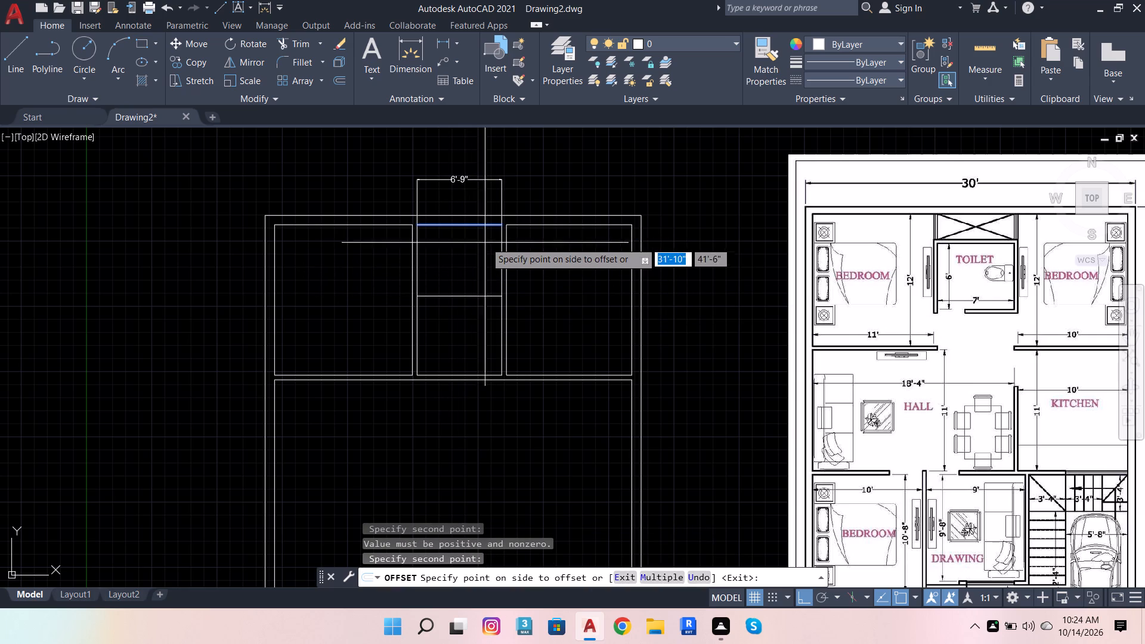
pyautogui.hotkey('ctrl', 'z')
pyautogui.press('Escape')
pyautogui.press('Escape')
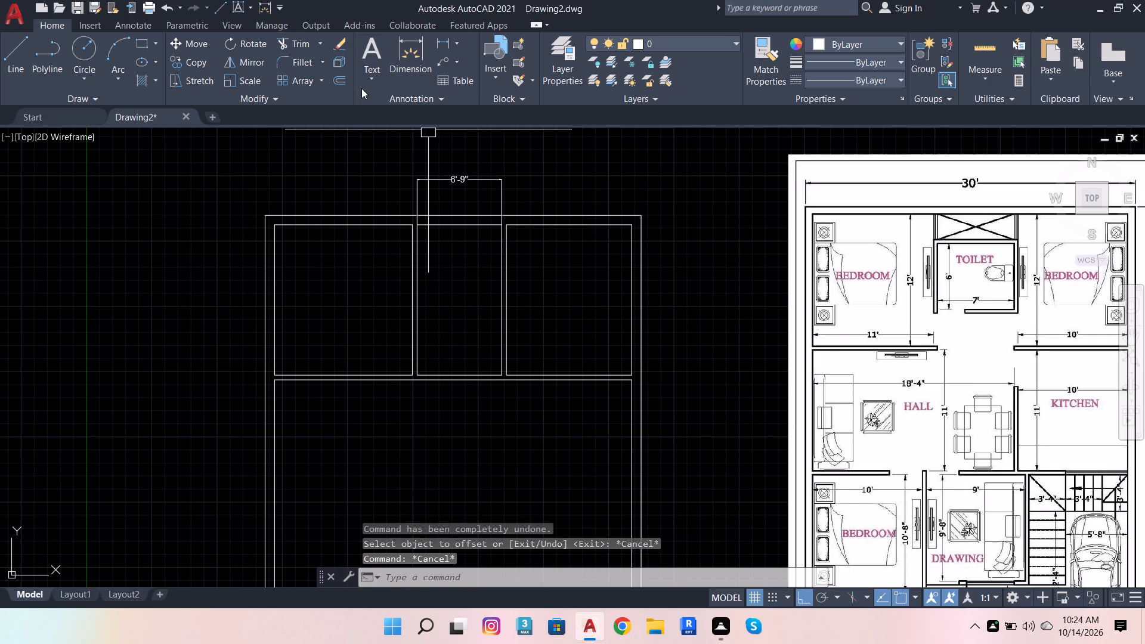
# Offset the outer wall's inner top line between the two partitions 2' downward.
pyautogui.click(336, 79)
pyautogui.scroll(3, 525, 237)
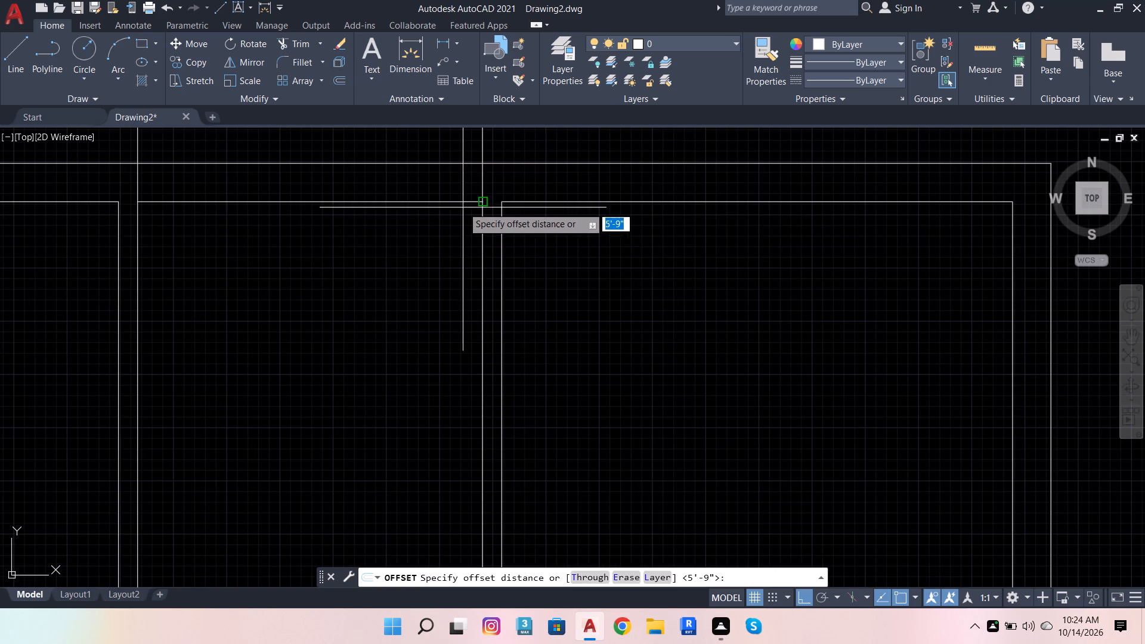
pyautogui.click(346, 201)
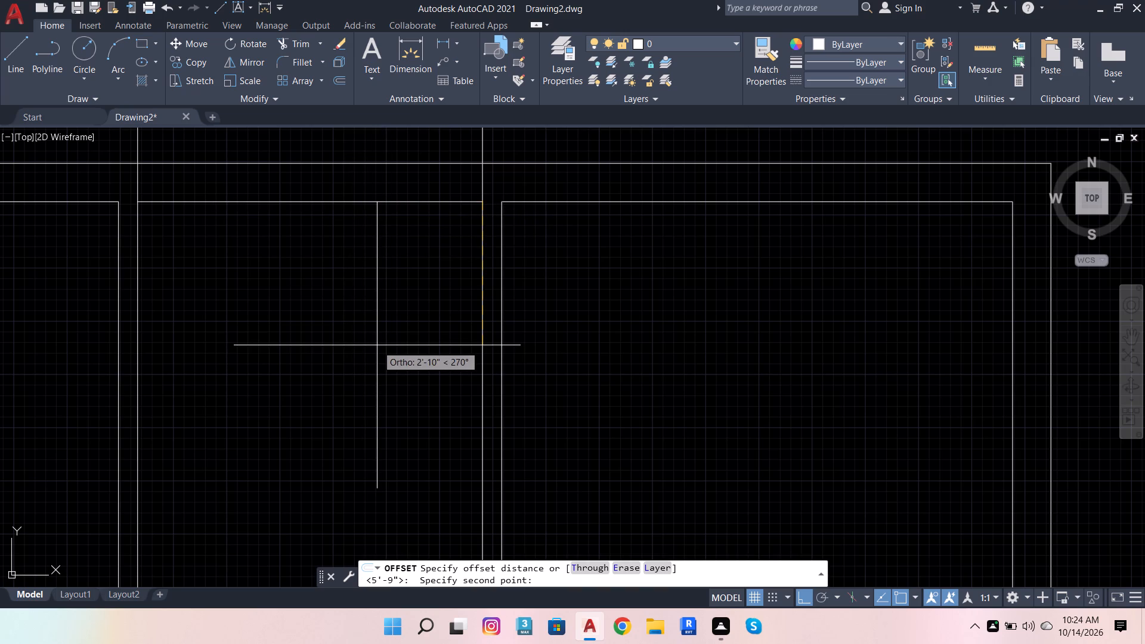
pyautogui.write("2'")
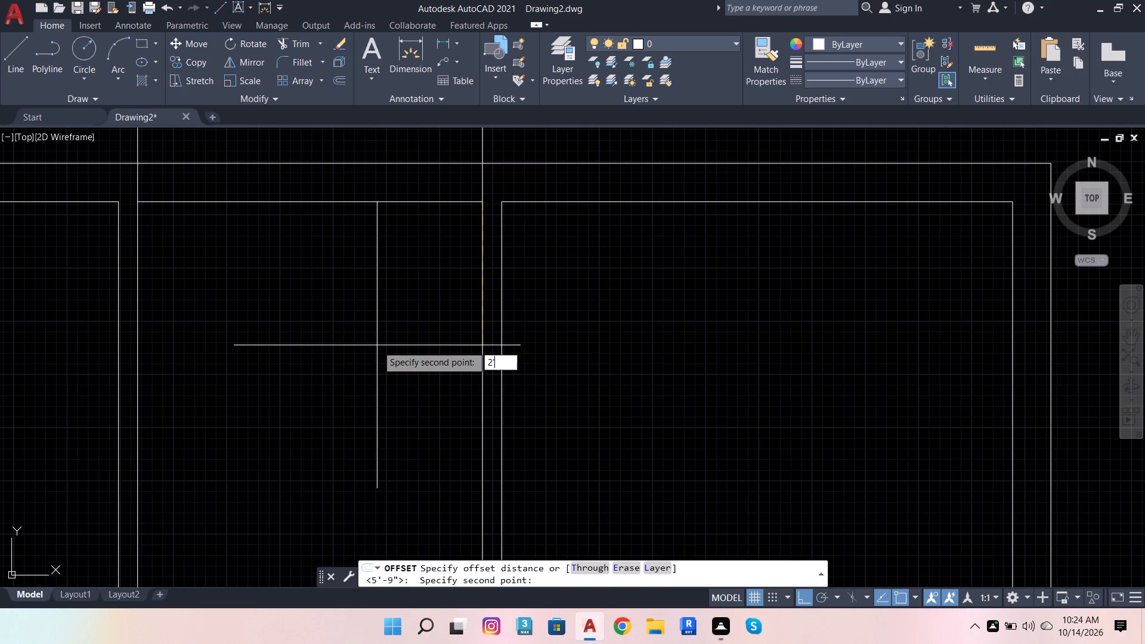
pyautogui.press('Return')
pyautogui.click(410, 207)
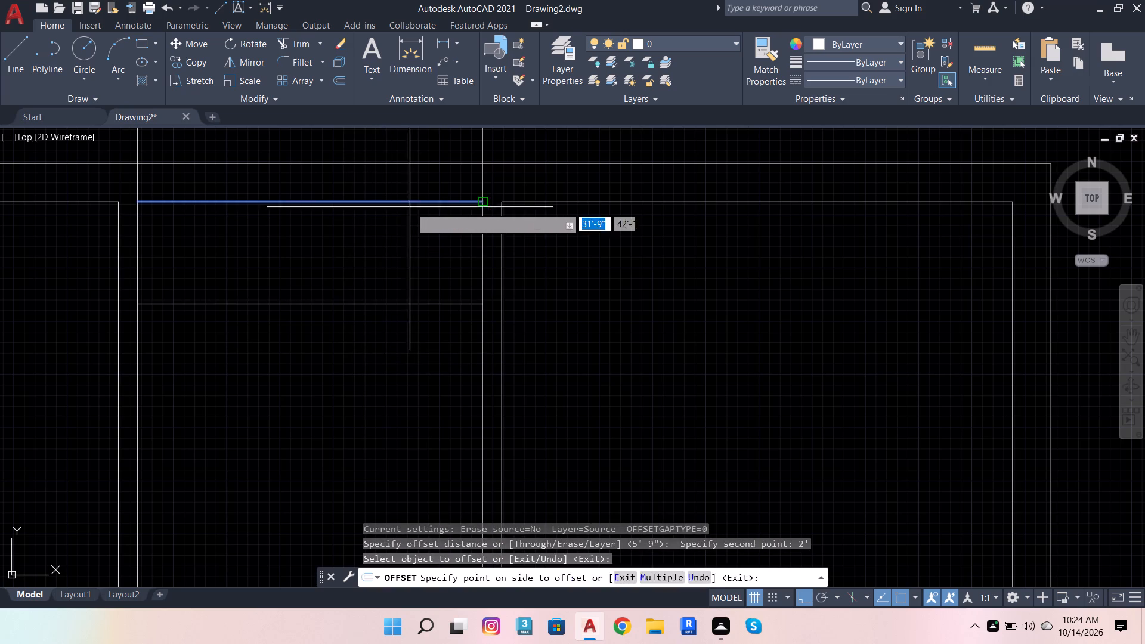
pyautogui.click(407, 319)
pyautogui.scroll(-3, 528, 144)
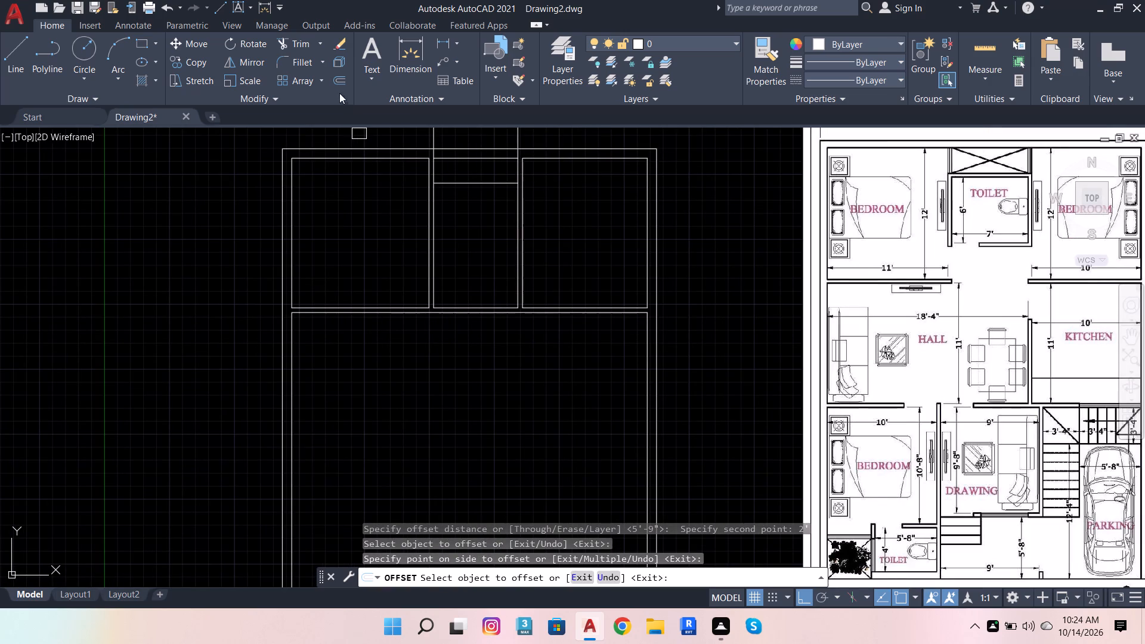
# Offset the new line between the partitions 4.5" downward to give the upper cross wall its thickness.
pyautogui.click(345, 83)
pyautogui.scroll(2, 442, 179)
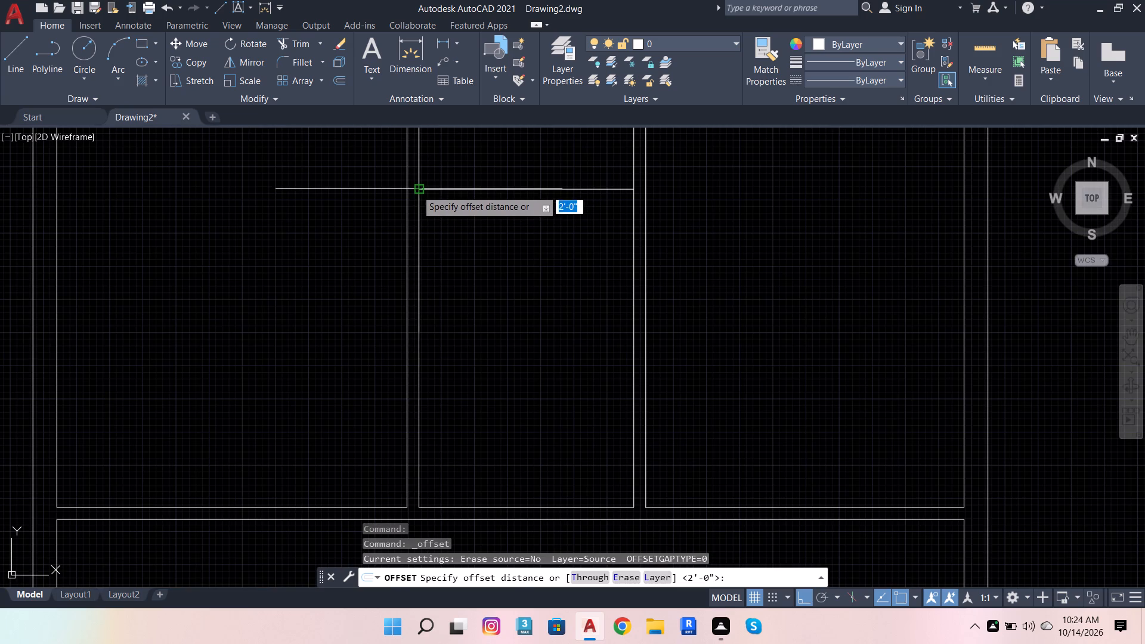
pyautogui.click(416, 190)
pyautogui.write('4.5')
pyautogui.press('Return')
pyautogui.scroll(1, 431, 311)
pyautogui.scroll(-2, 483, 352)
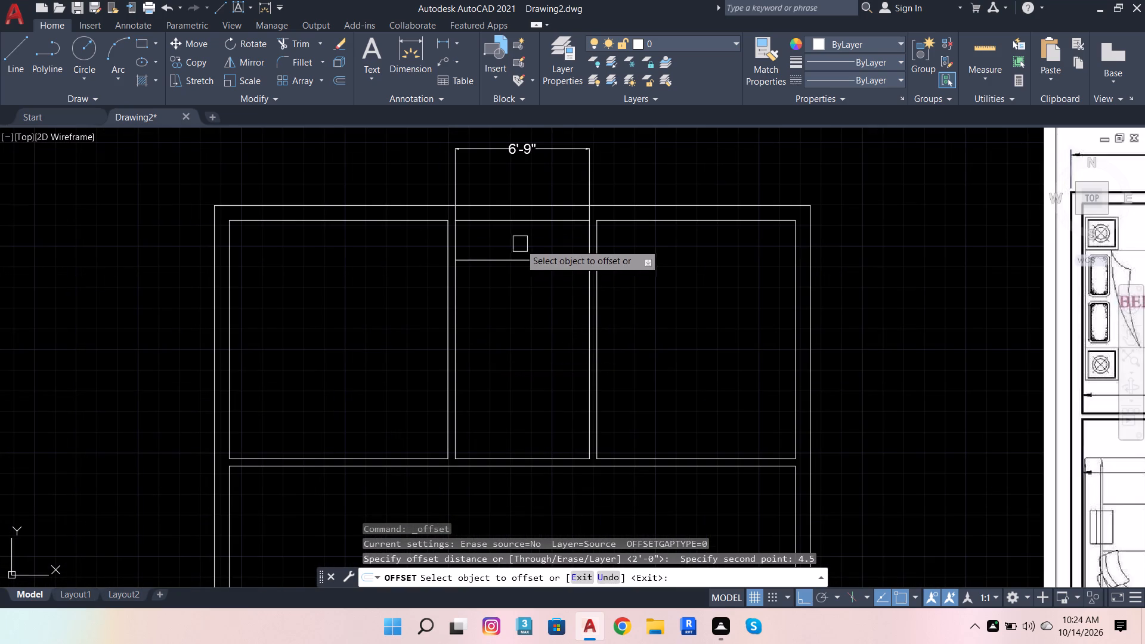
pyautogui.click(533, 257)
pyautogui.click(531, 305)
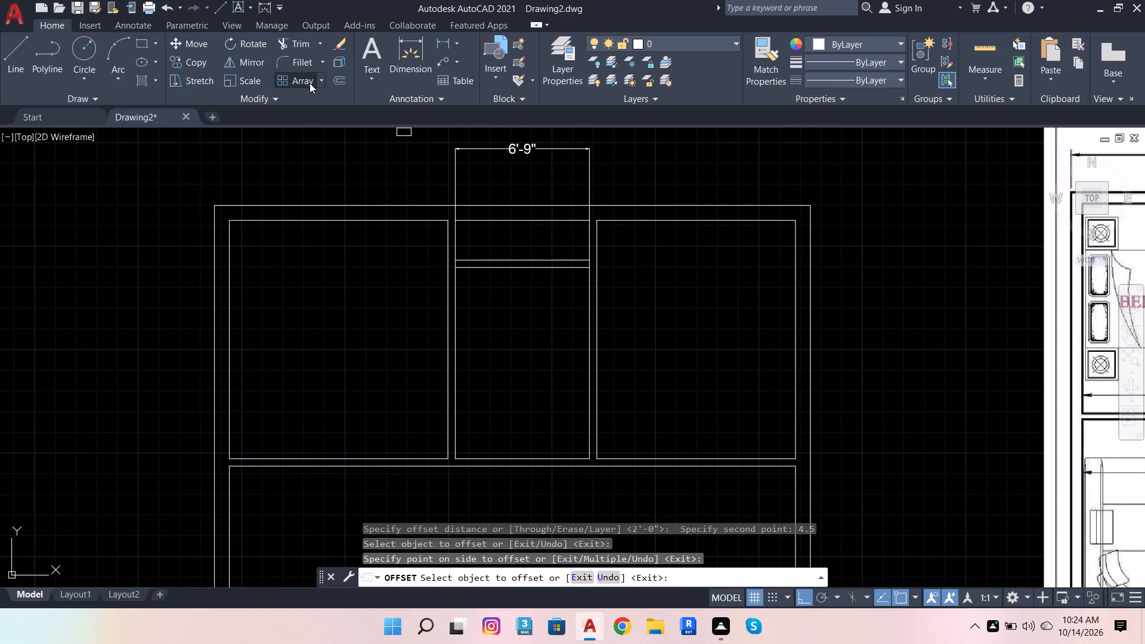
# Offset the upper cross wall's lower line 6' downward to set the toilet's depth.
pyautogui.click(342, 78)
pyautogui.click(463, 264)
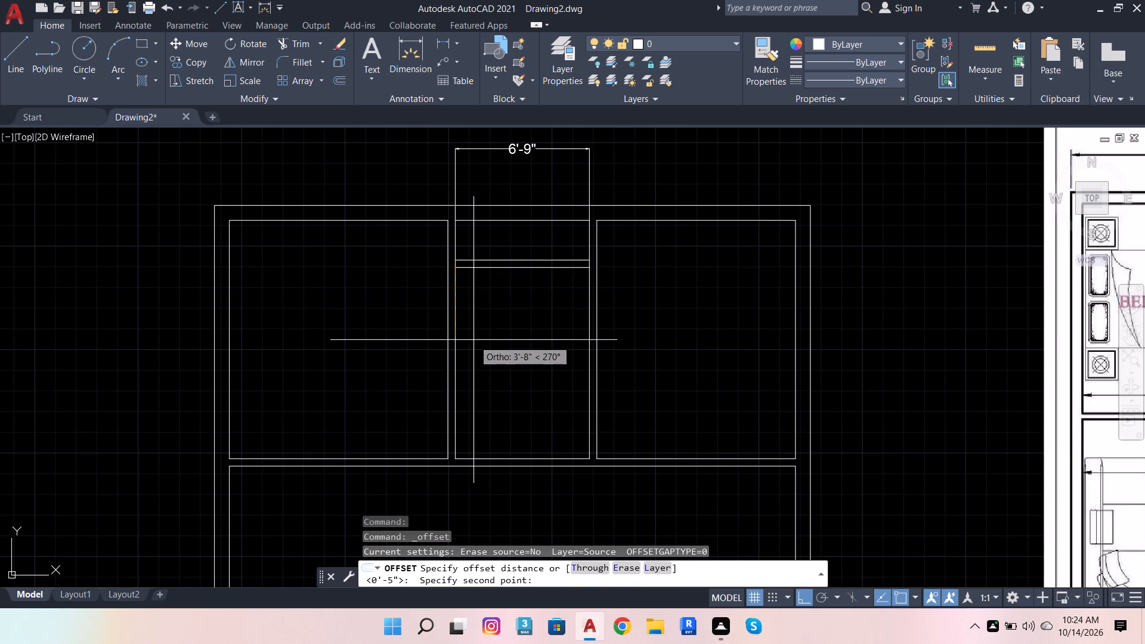
pyautogui.scroll(-1, 499, 386)
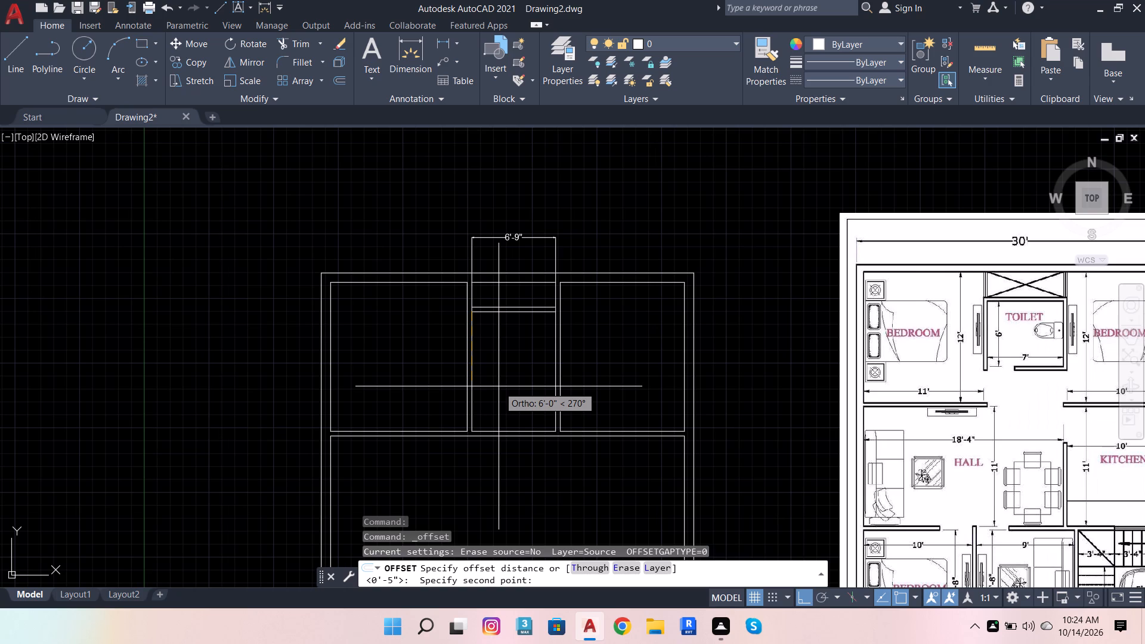
pyautogui.write("6'")
pyautogui.press('Return')
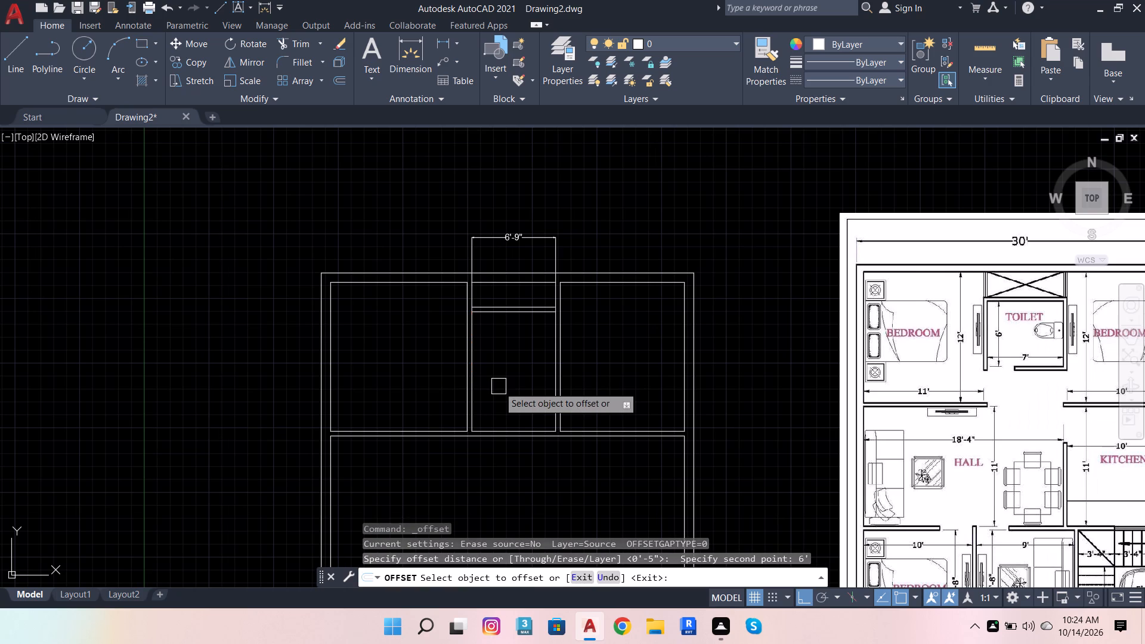
pyautogui.click(525, 315)
pyautogui.click(518, 380)
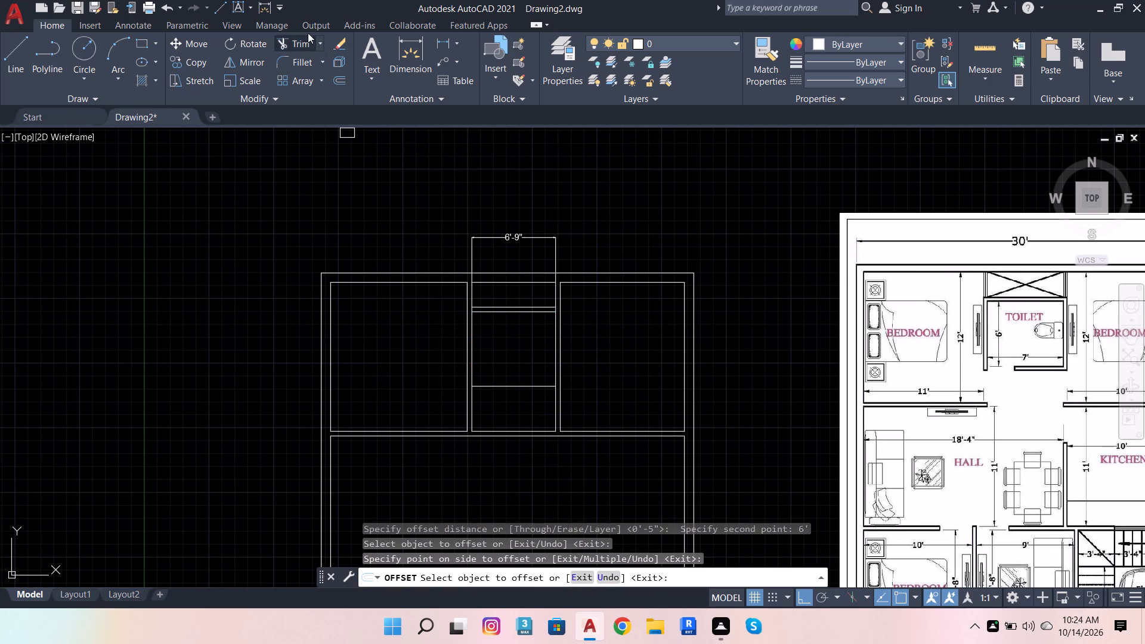
# Offset the toilet's bottom line 4.5" downward to form the lower cross wall.
pyautogui.click(340, 80)
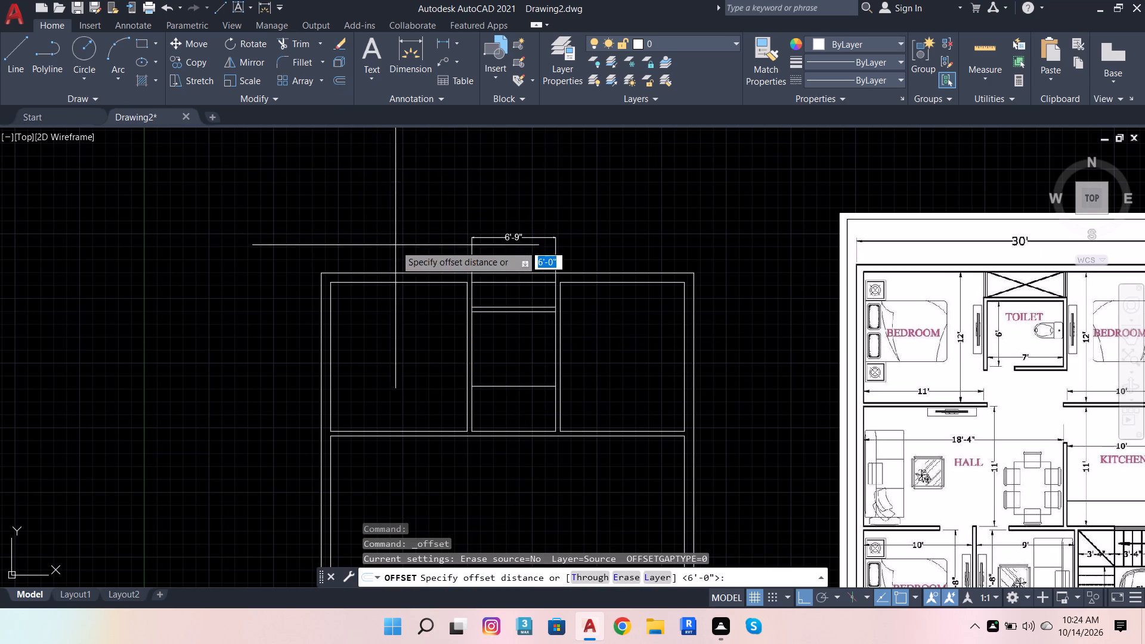
pyautogui.scroll(3, 474, 403)
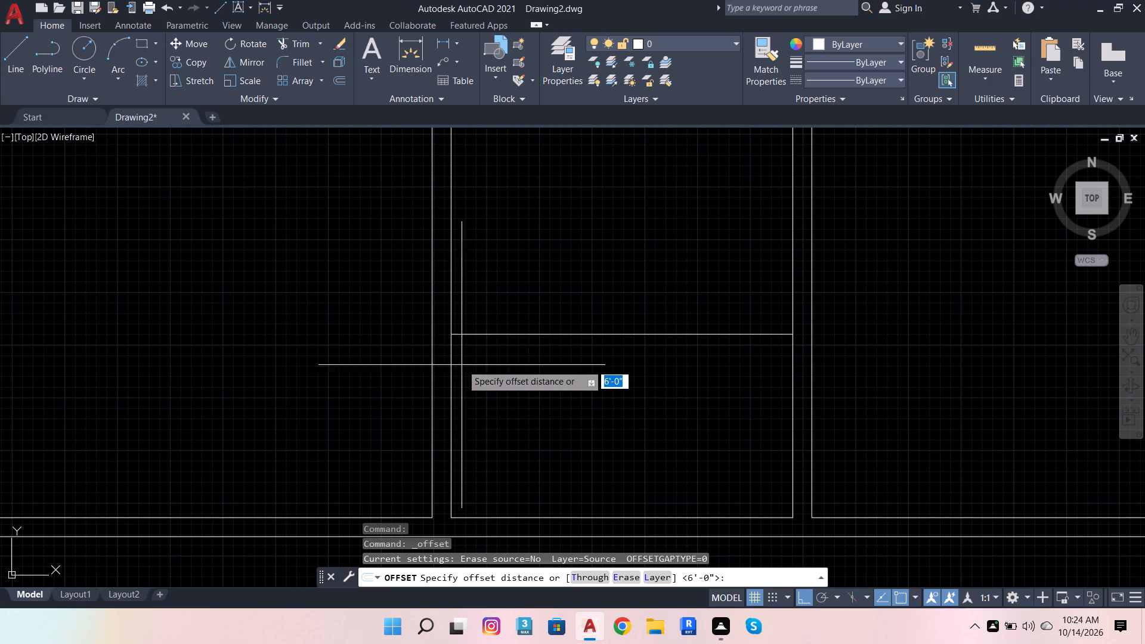
pyautogui.click(458, 329)
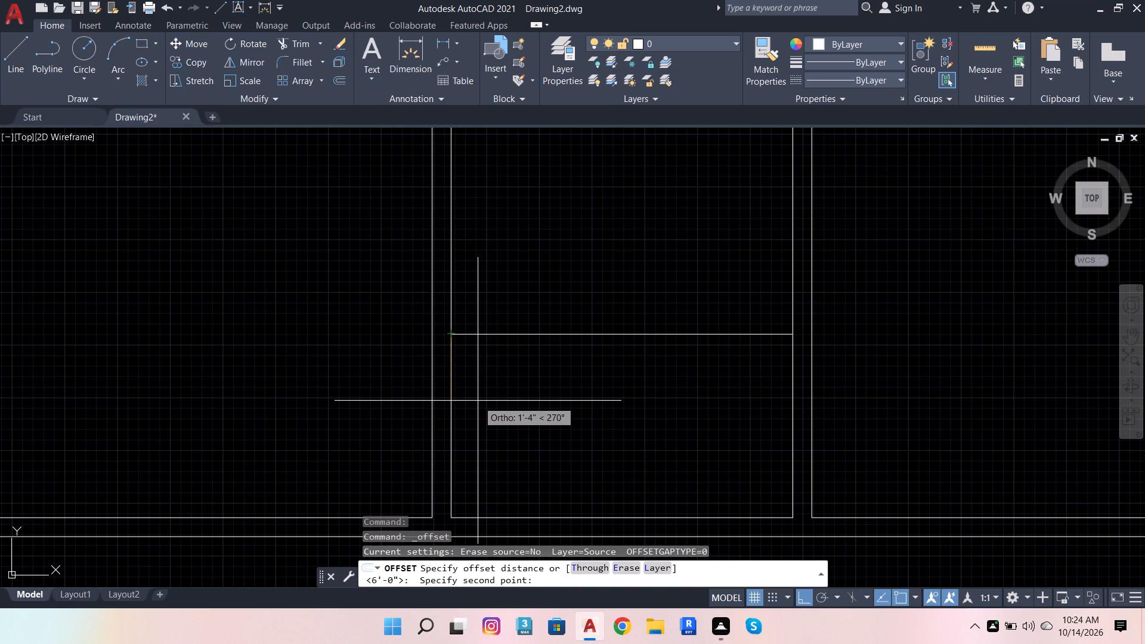
pyautogui.write('4.5')
pyautogui.press('Return')
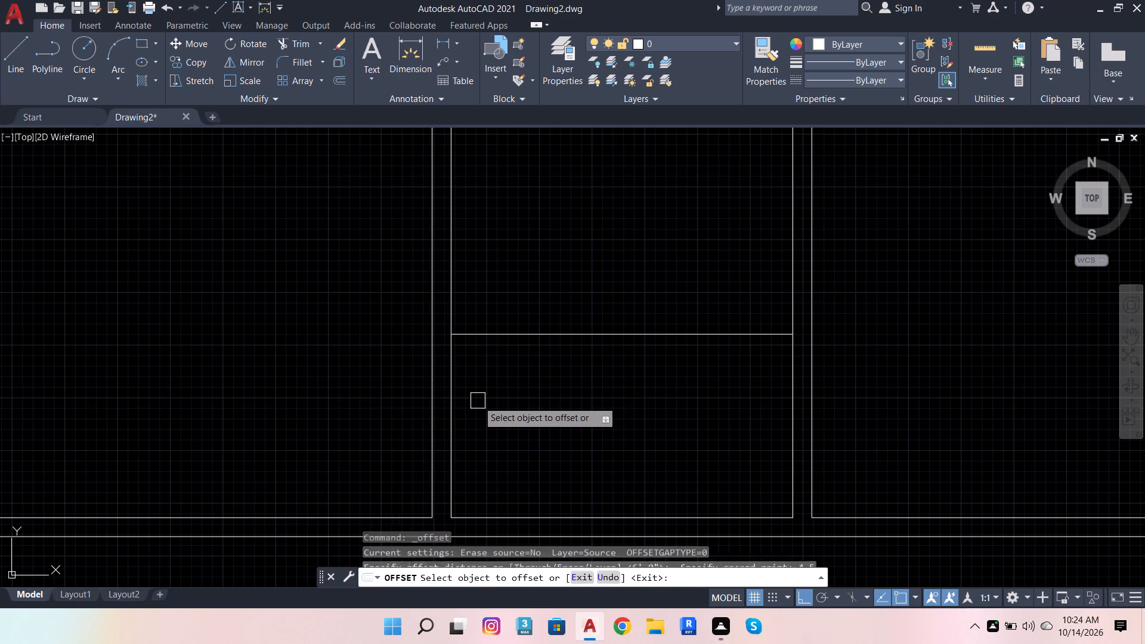
pyautogui.click(523, 338)
pyautogui.moveTo(528, 392); pyautogui.dragTo(518, 369)
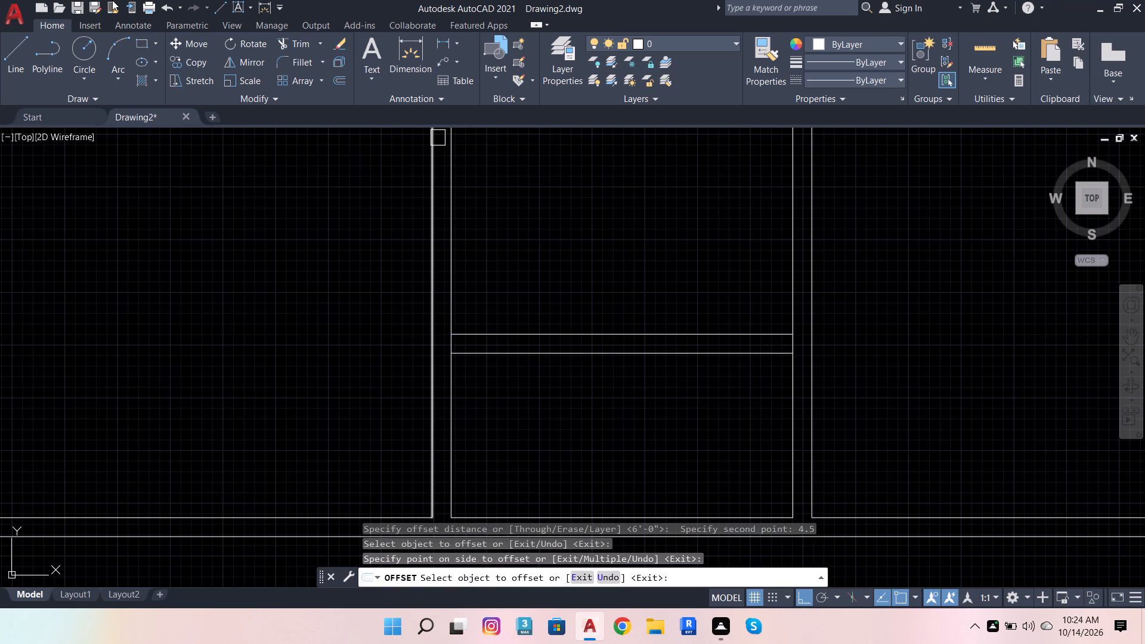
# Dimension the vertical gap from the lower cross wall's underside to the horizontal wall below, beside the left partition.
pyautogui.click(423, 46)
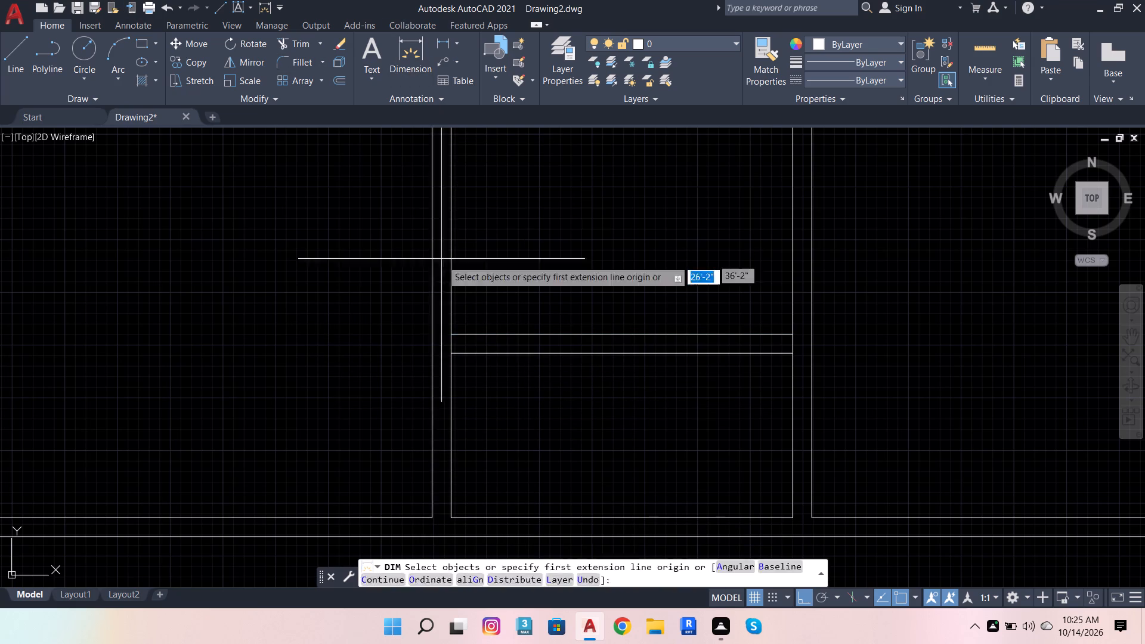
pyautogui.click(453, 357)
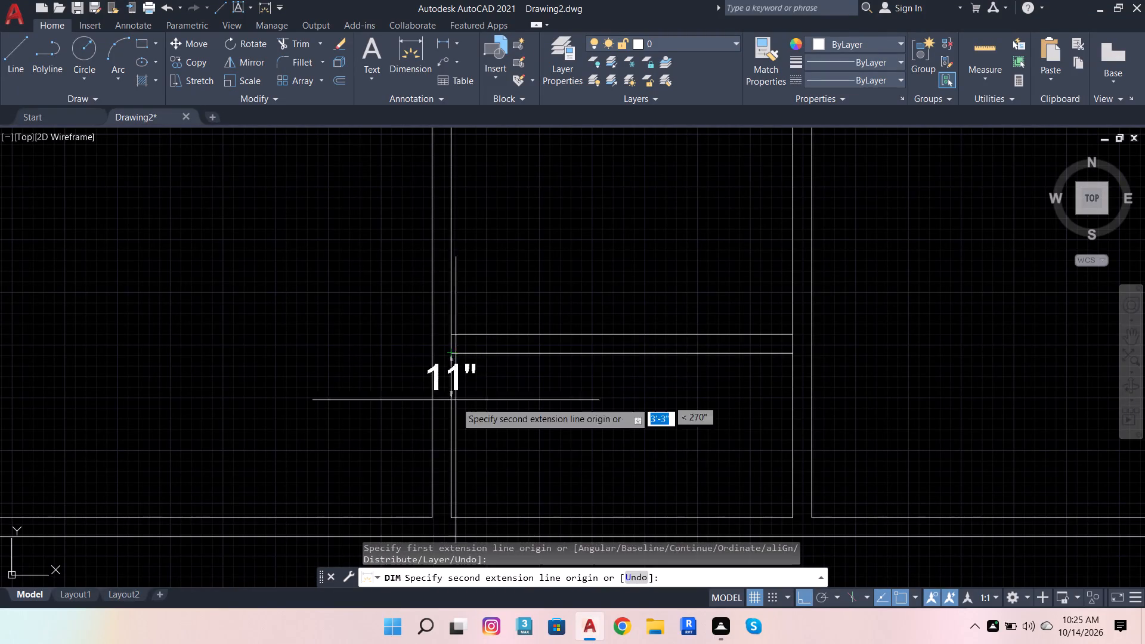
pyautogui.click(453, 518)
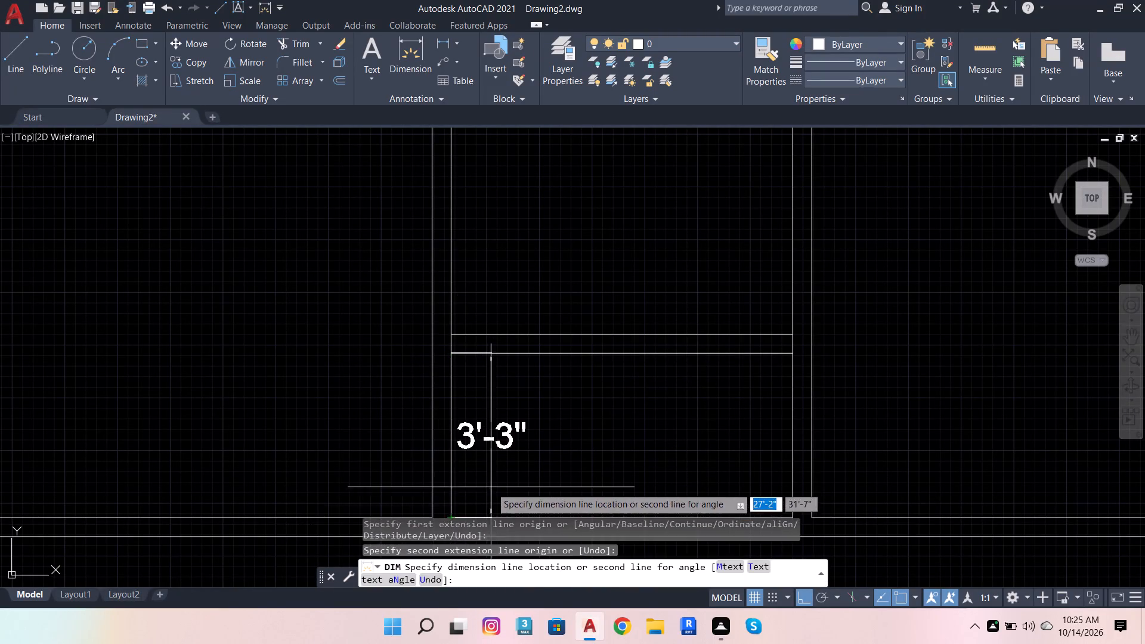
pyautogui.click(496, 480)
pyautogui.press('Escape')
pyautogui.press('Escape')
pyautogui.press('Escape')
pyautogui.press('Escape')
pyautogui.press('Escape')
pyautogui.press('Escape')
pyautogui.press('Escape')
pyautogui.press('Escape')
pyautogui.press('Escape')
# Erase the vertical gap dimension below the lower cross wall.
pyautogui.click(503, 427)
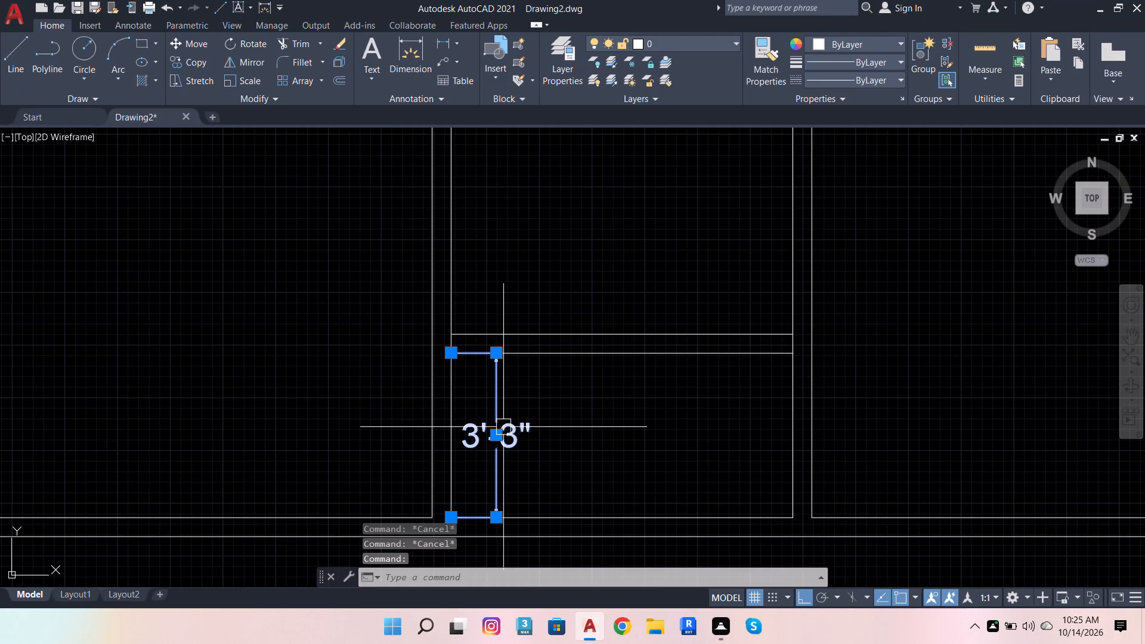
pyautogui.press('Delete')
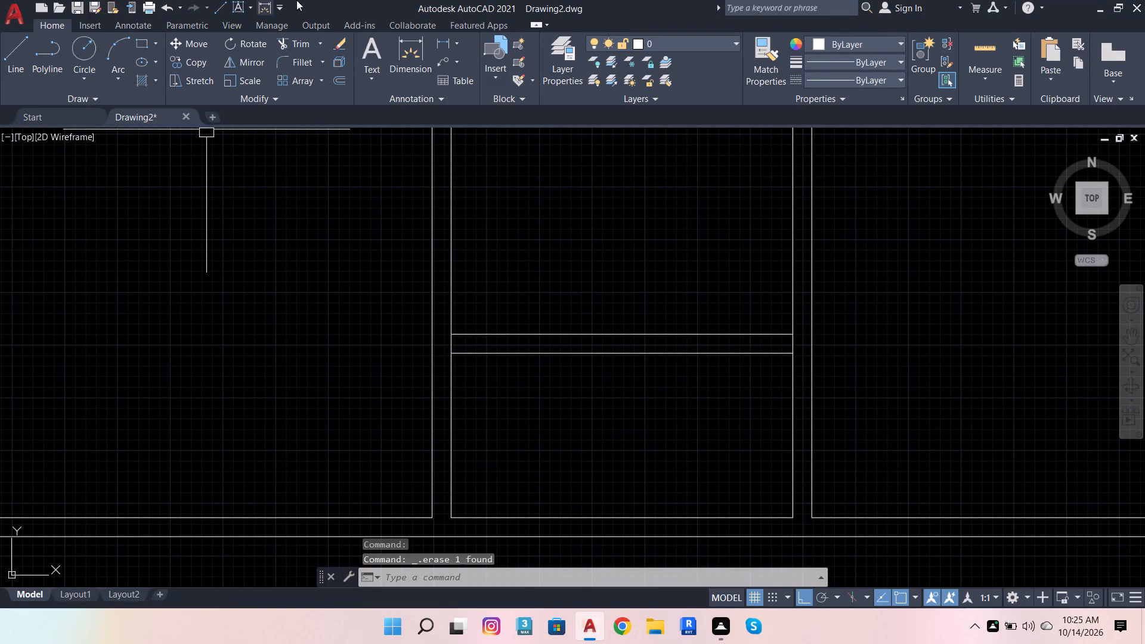
# Trim the partition lines between the lower cross wall's two lines at both ends so the walls join openly.
pyautogui.click(307, 36)
pyautogui.scroll(3, 429, 361)
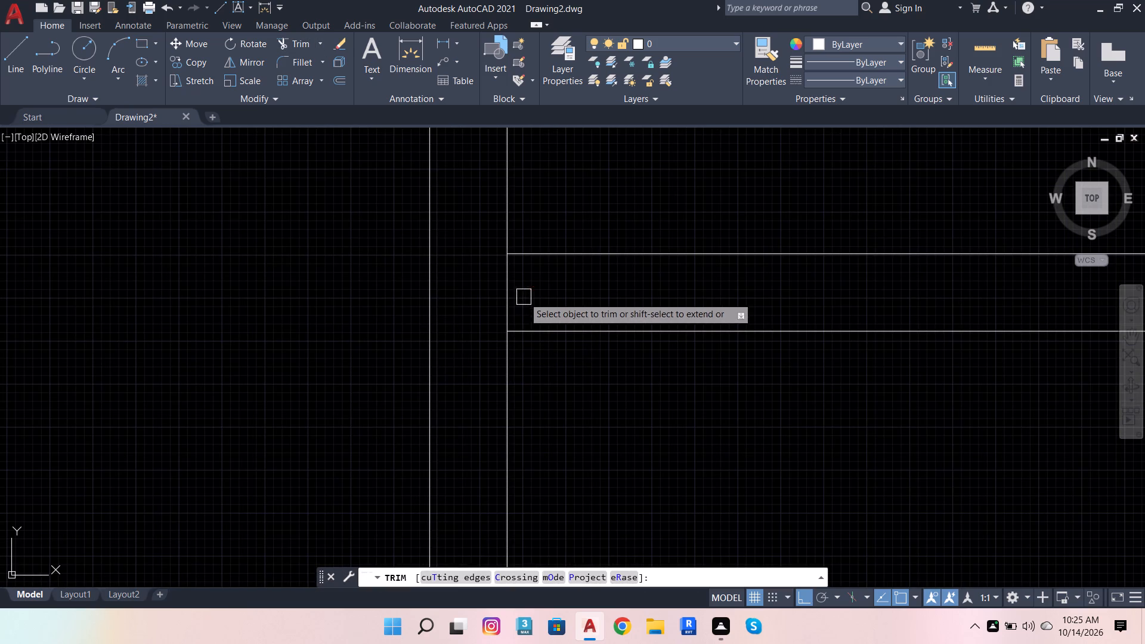
pyautogui.click(518, 295)
pyautogui.click(471, 299)
pyautogui.scroll(-4, 377, 307)
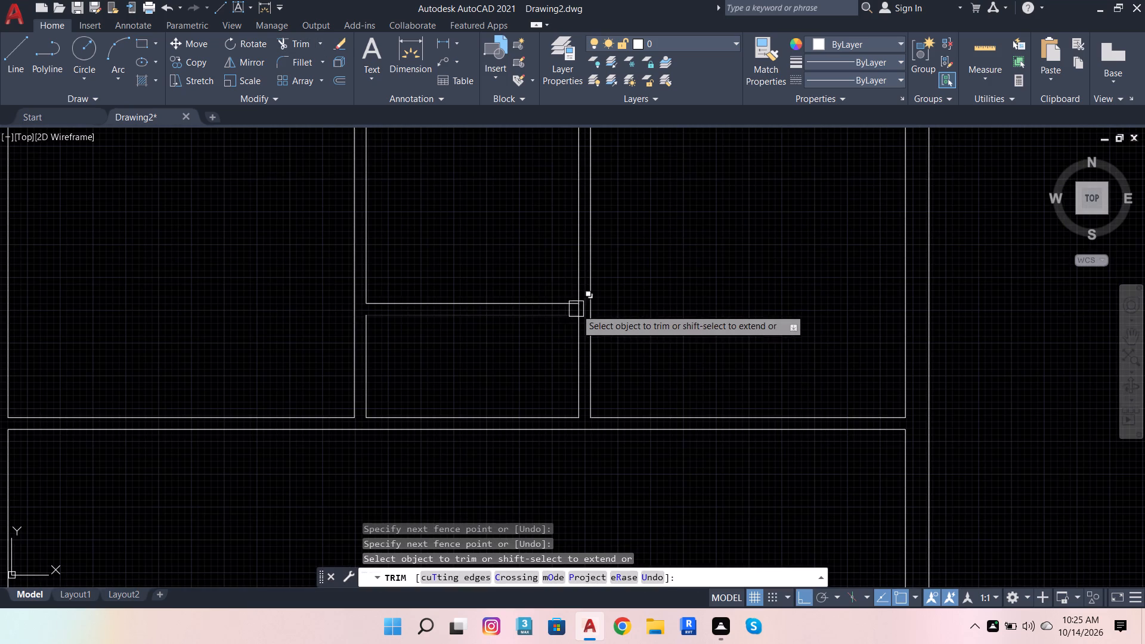
pyautogui.scroll(3, 592, 311)
pyautogui.click(564, 294)
pyautogui.click(491, 304)
pyautogui.scroll(-3, 539, 349)
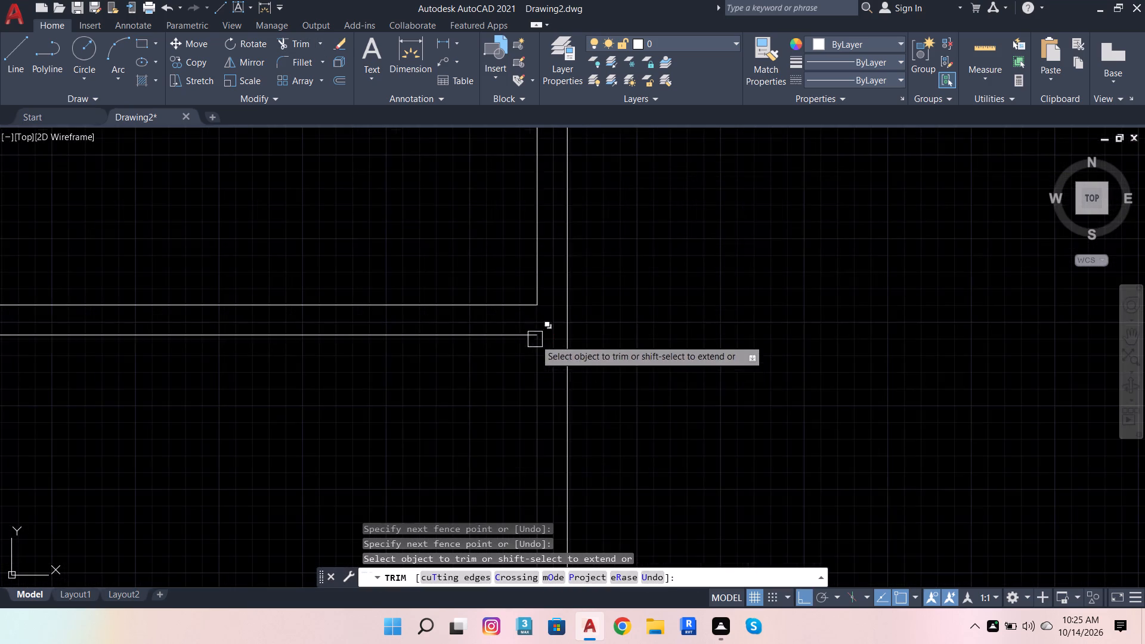
# Trim the partition lines between the upper cross wall's two lines at its right and left ends.
pyautogui.scroll(-4, 579, 274)
pyautogui.scroll(5, 568, 228)
pyautogui.click(612, 193)
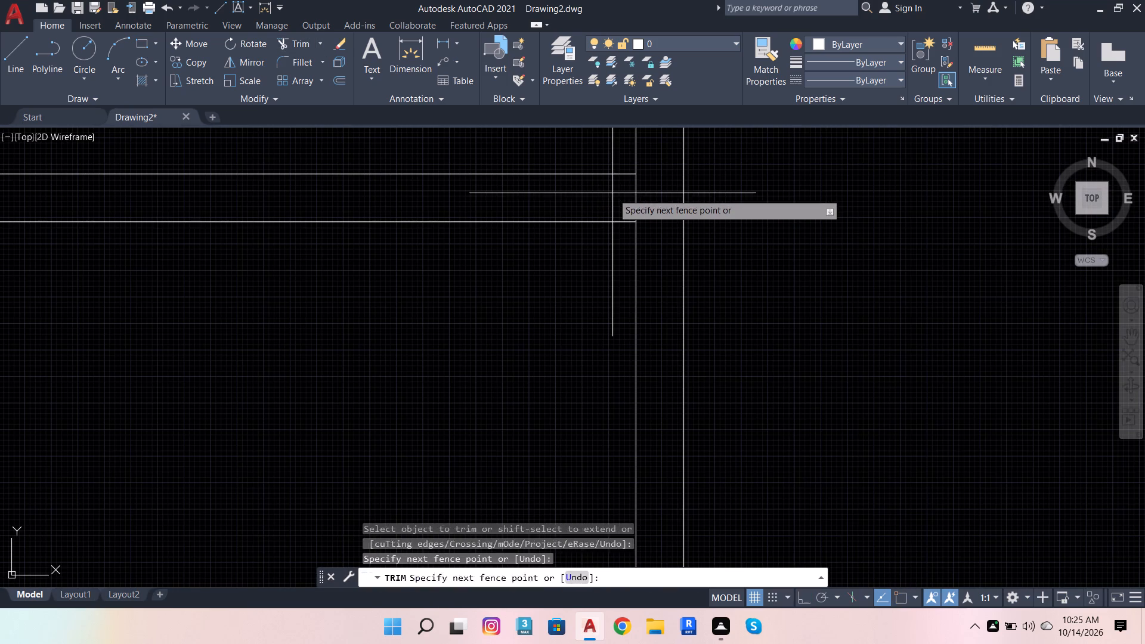
pyautogui.click(654, 195)
pyautogui.scroll(-4, 657, 244)
pyautogui.scroll(4, 541, 229)
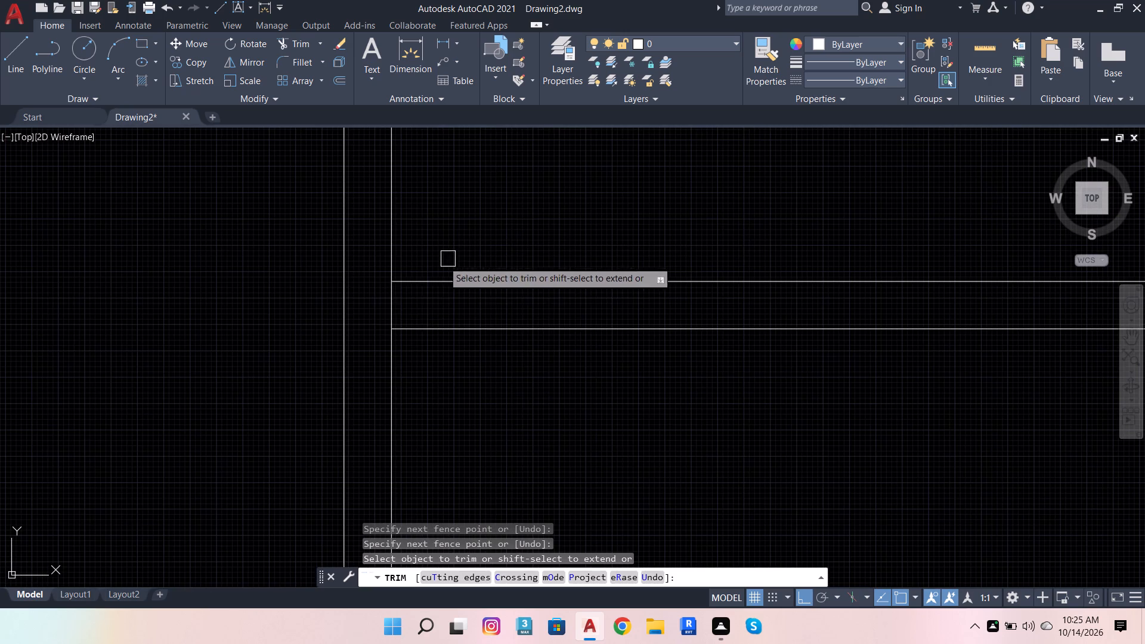
pyautogui.click(370, 301)
pyautogui.click(434, 301)
# Remove the dimension above the outer top wall that spans the gap between the two partitions.
pyautogui.scroll(-3, 435, 301)
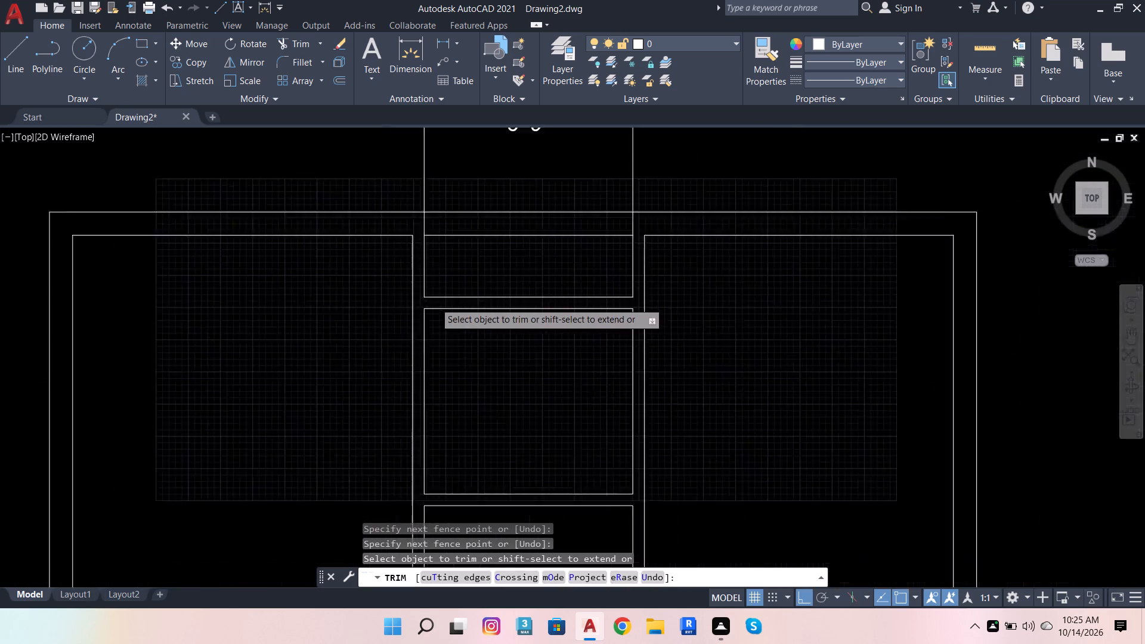
pyautogui.scroll(-2, 435, 302)
pyautogui.click(483, 236)
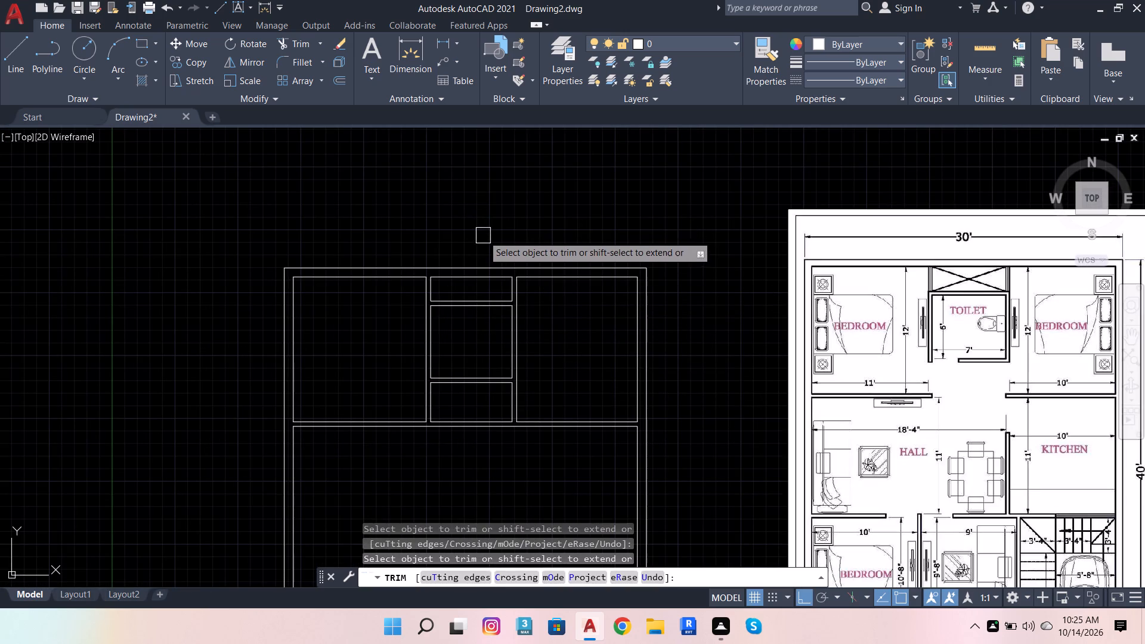
pyautogui.scroll(-1, 572, 258)
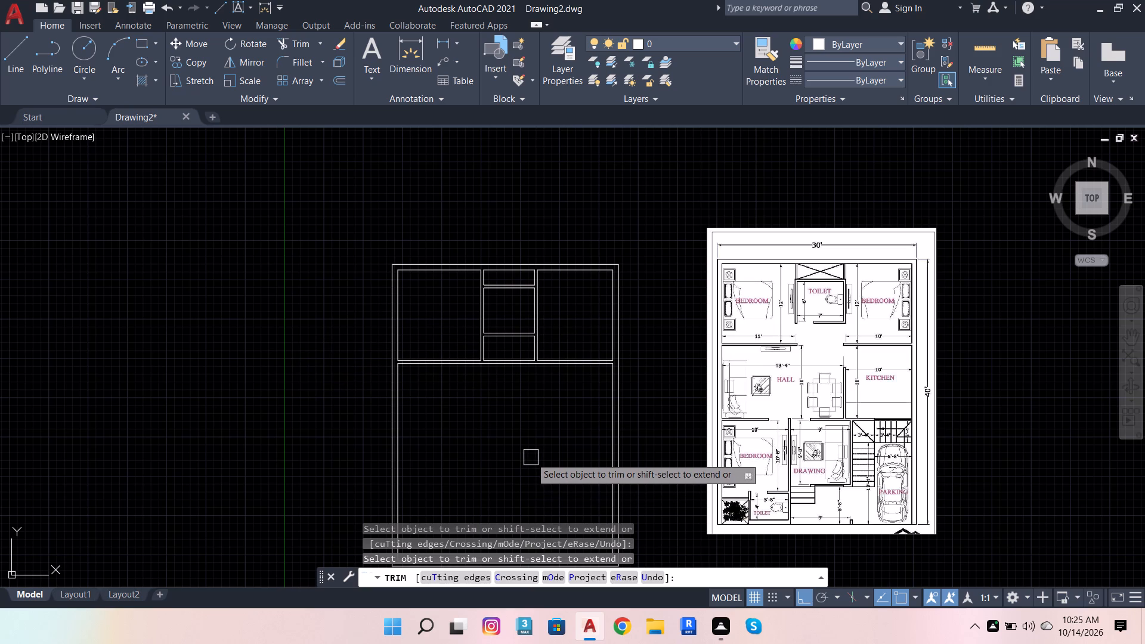
pyautogui.press('Escape')
pyautogui.press('Escape')
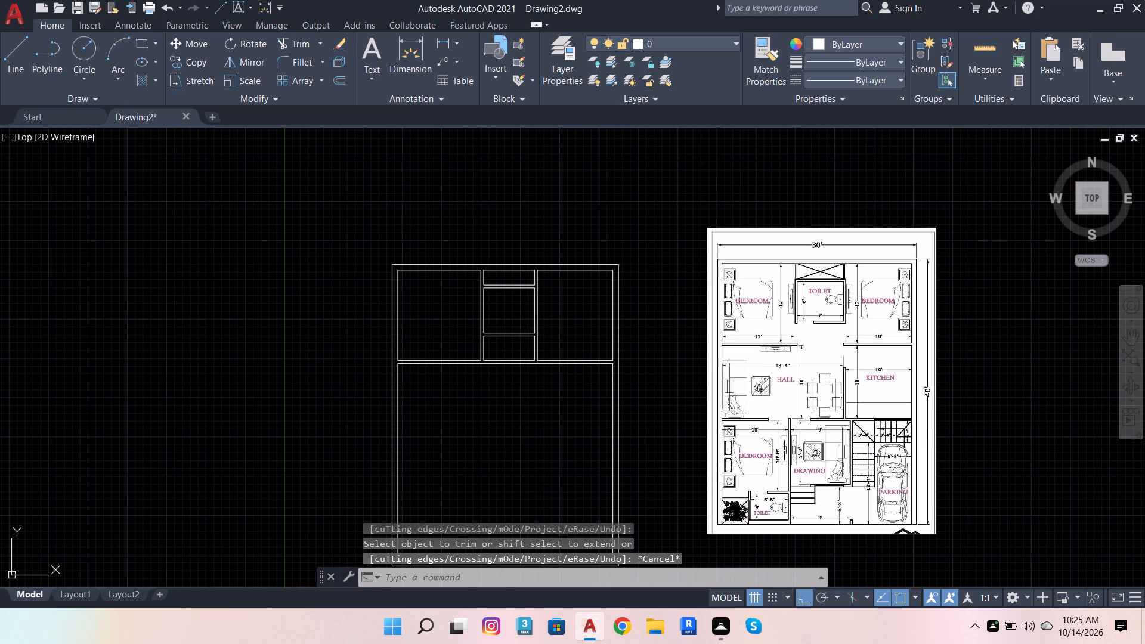
# Offset the lower line of the horizontal wall beneath the upper bedrooms 11' downward to mark the hall's lower edge.
pyautogui.scroll(2, 863, 438)
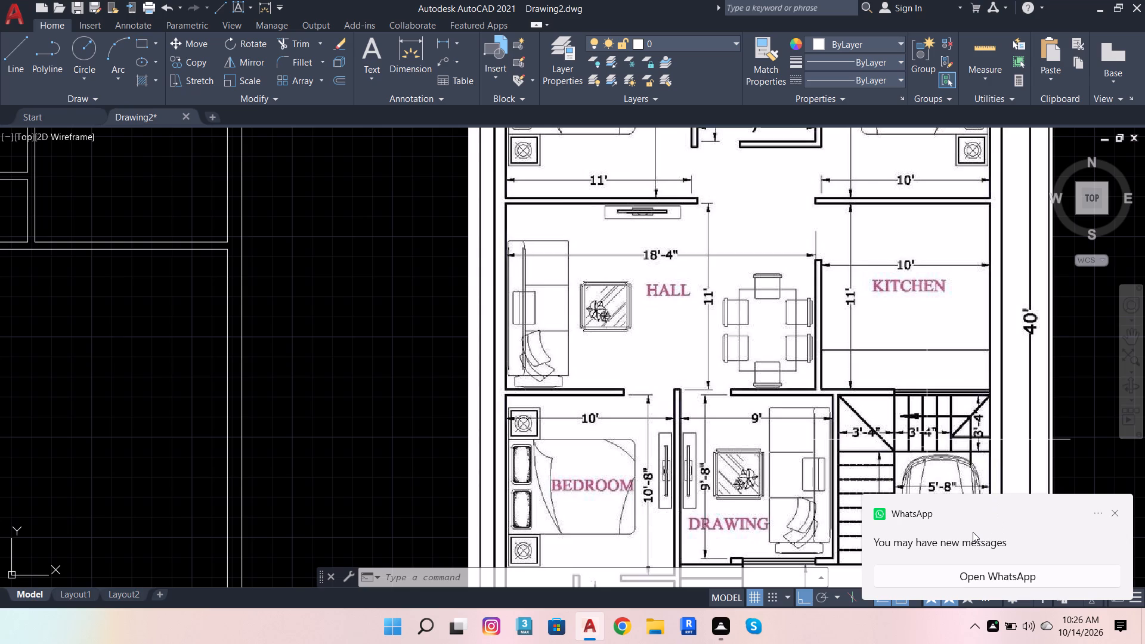
pyautogui.scroll(-3, 1121, 555)
pyautogui.scroll(-2, 1144, 643)
pyautogui.scroll(-4, 798, 643)
pyautogui.scroll(-4, 555, 308)
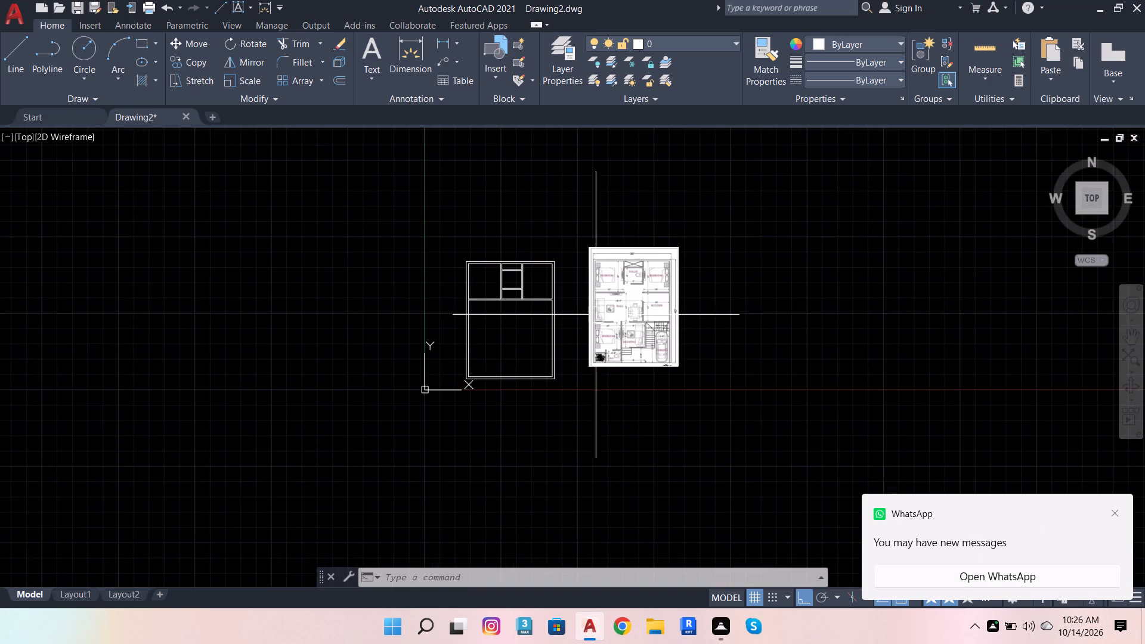
pyautogui.scroll(3, 493, 310)
pyautogui.click(521, 279)
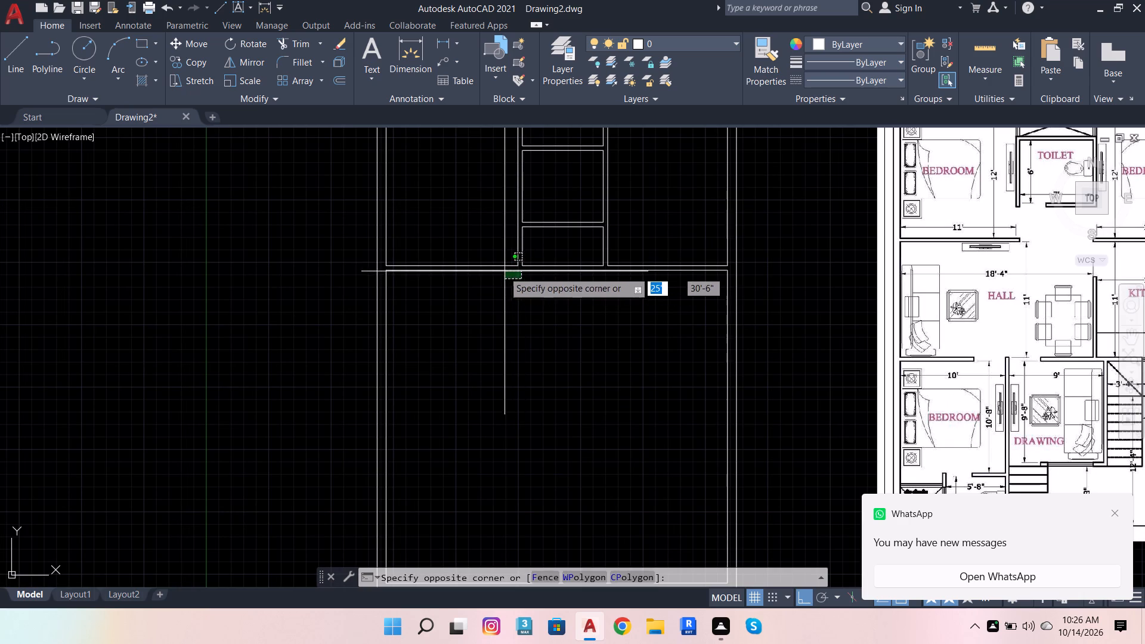
pyautogui.click(491, 268)
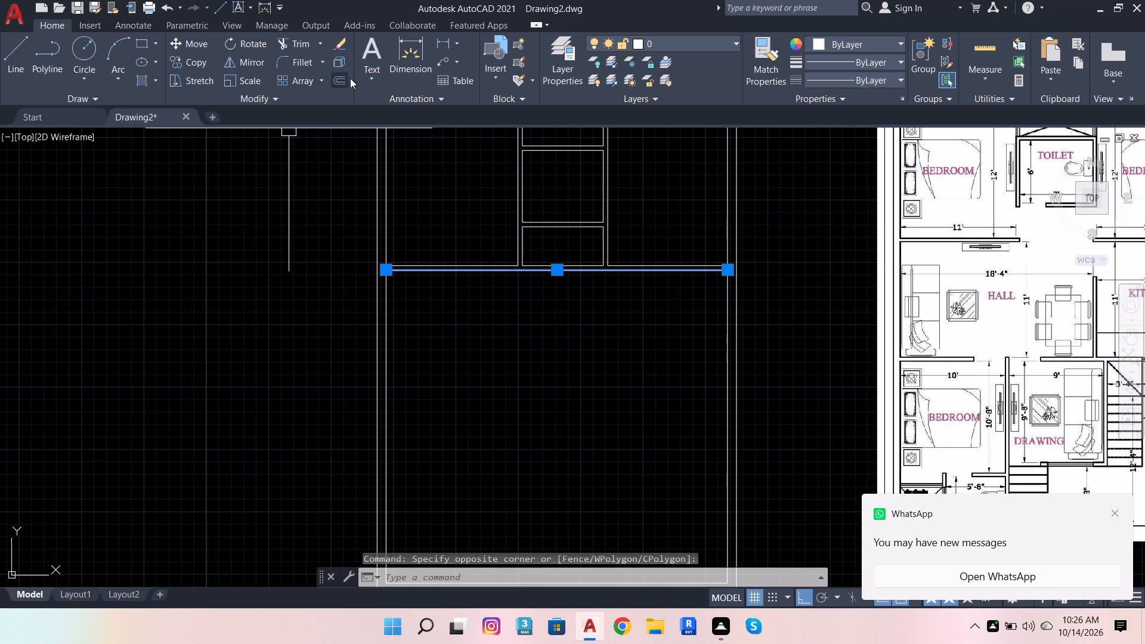
pyautogui.click(337, 80)
pyautogui.scroll(1, 379, 270)
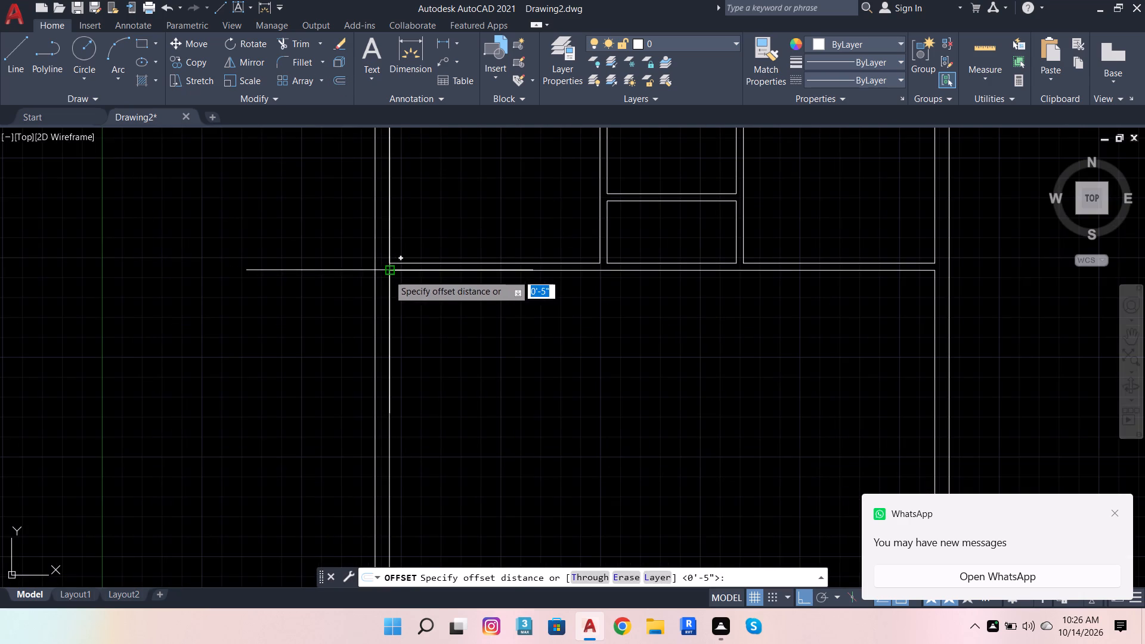
pyautogui.click(388, 274)
pyautogui.scroll(-3, 416, 381)
pyautogui.scroll(1, 432, 397)
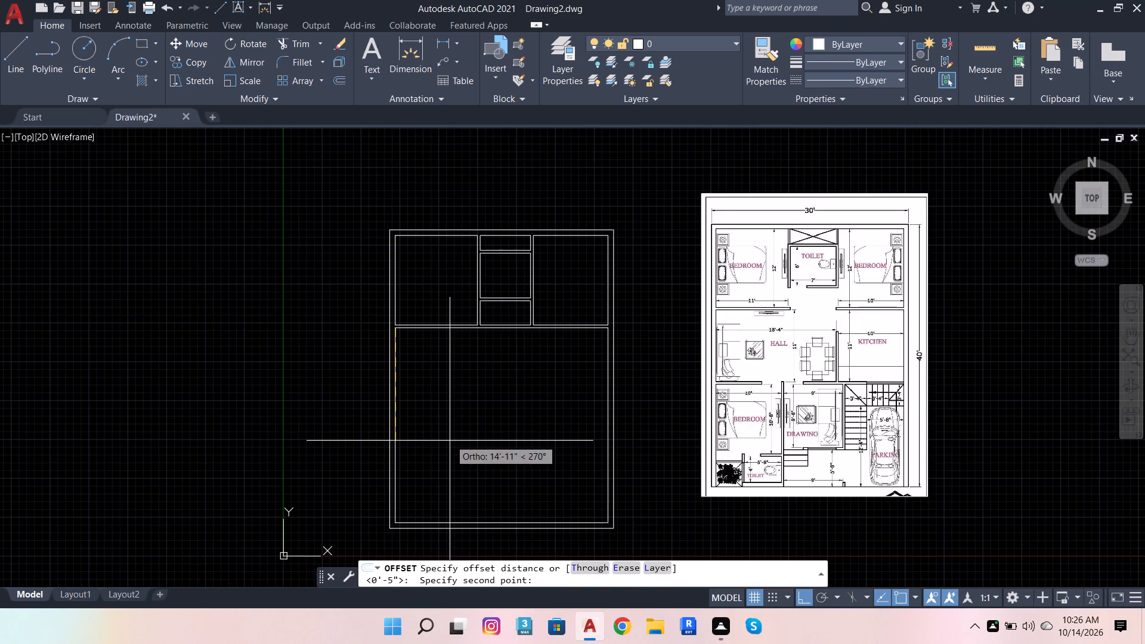
pyautogui.write("11'")
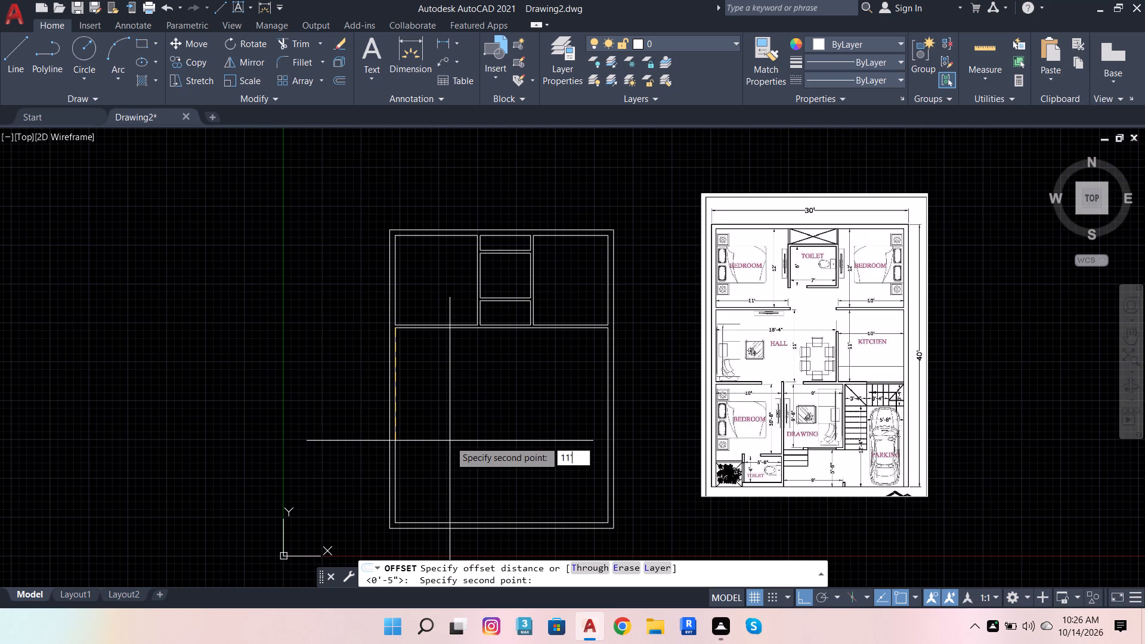
pyautogui.press('Return')
pyautogui.click(450, 441)
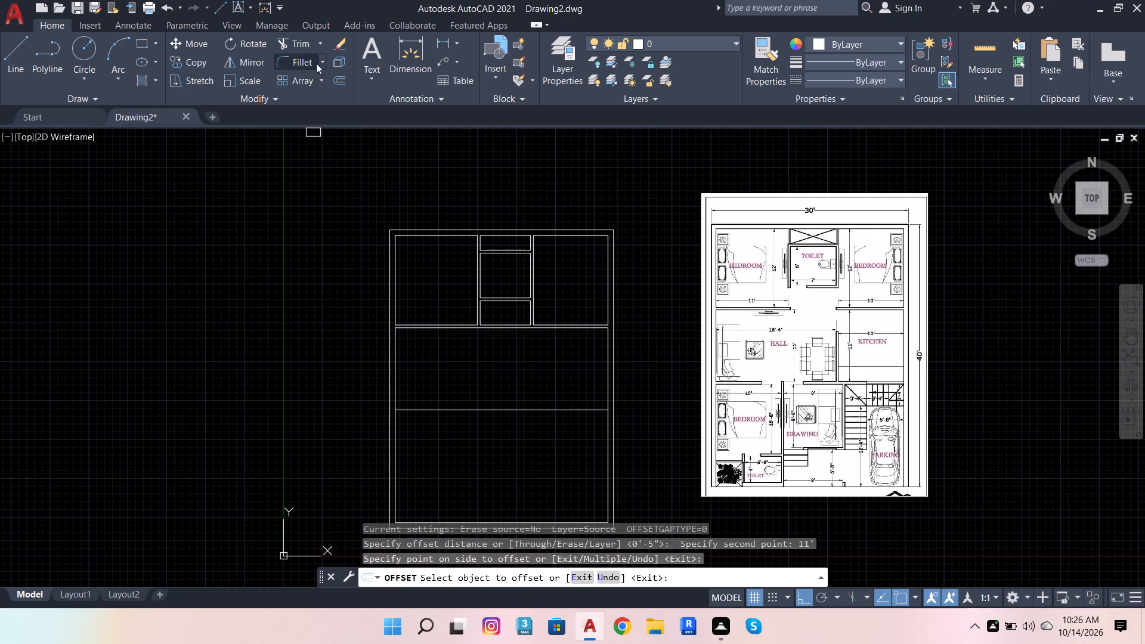
# Offset the hall's lower edge line 4.5" downward to form the second horizontal wall.
pyautogui.click(334, 83)
pyautogui.scroll(2, 464, 447)
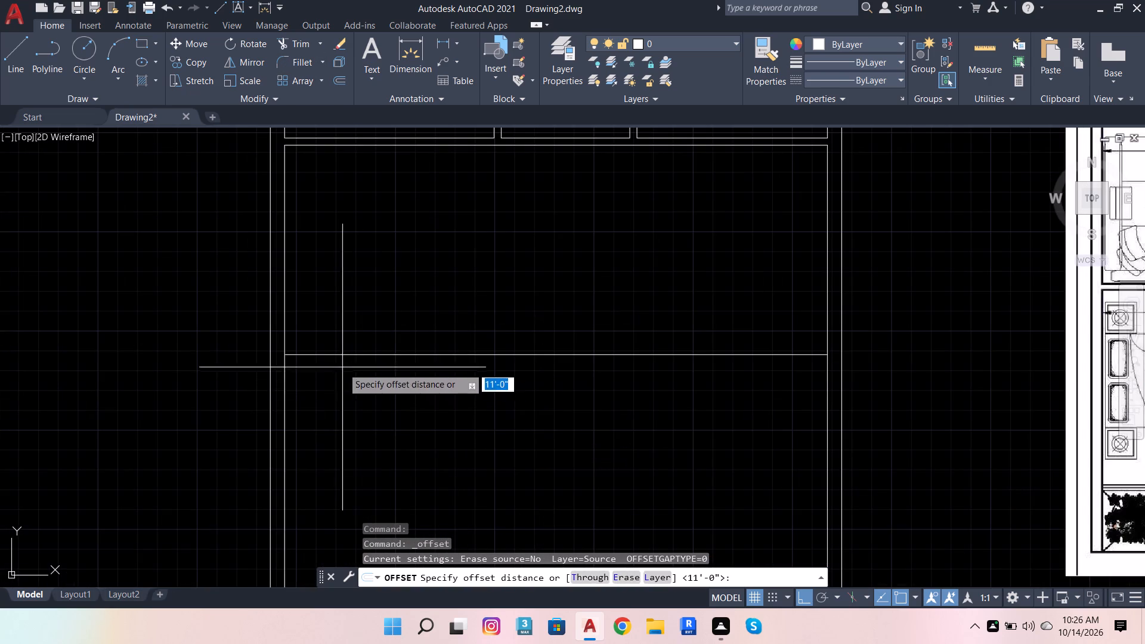
pyautogui.click(321, 355)
pyautogui.write('4.5')
pyautogui.press('Return')
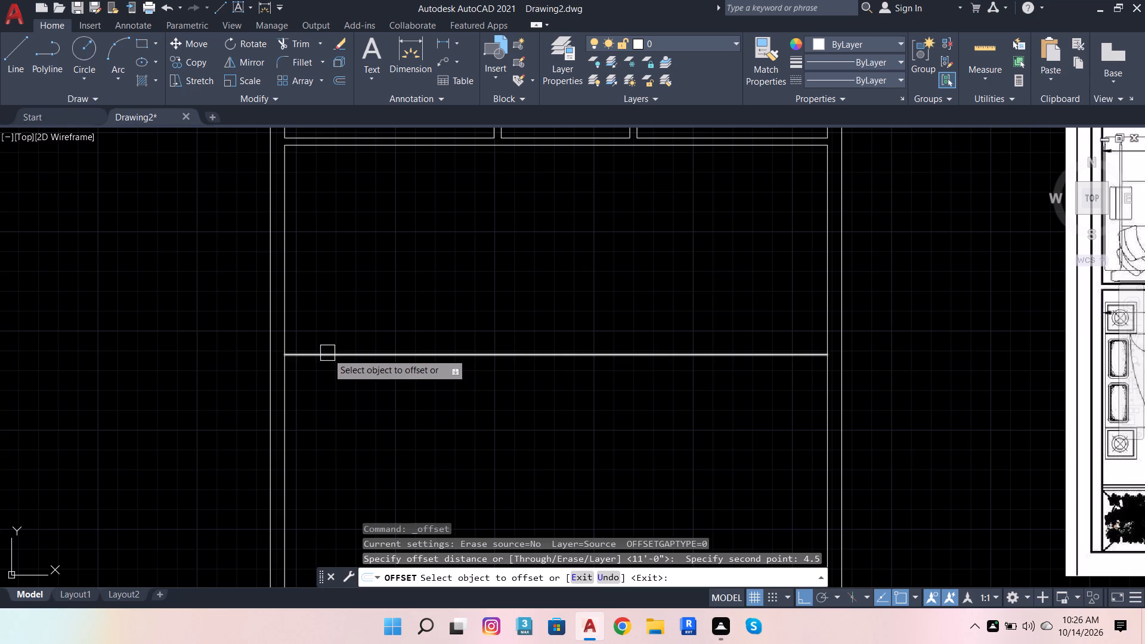
pyautogui.click(328, 353)
pyautogui.click(312, 425)
pyautogui.scroll(-2, 255, 352)
pyautogui.scroll(1, 453, 299)
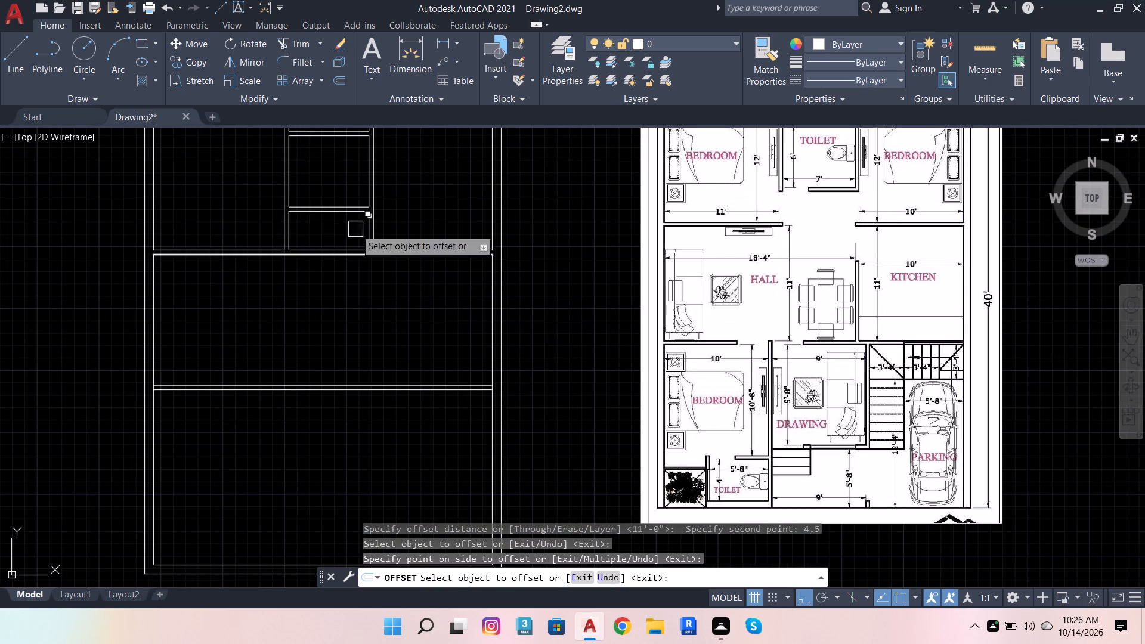
# Trim the inner side wall lines between the second horizontal wall's two lines at both ends.
pyautogui.click(293, 41)
pyautogui.scroll(2, 480, 383)
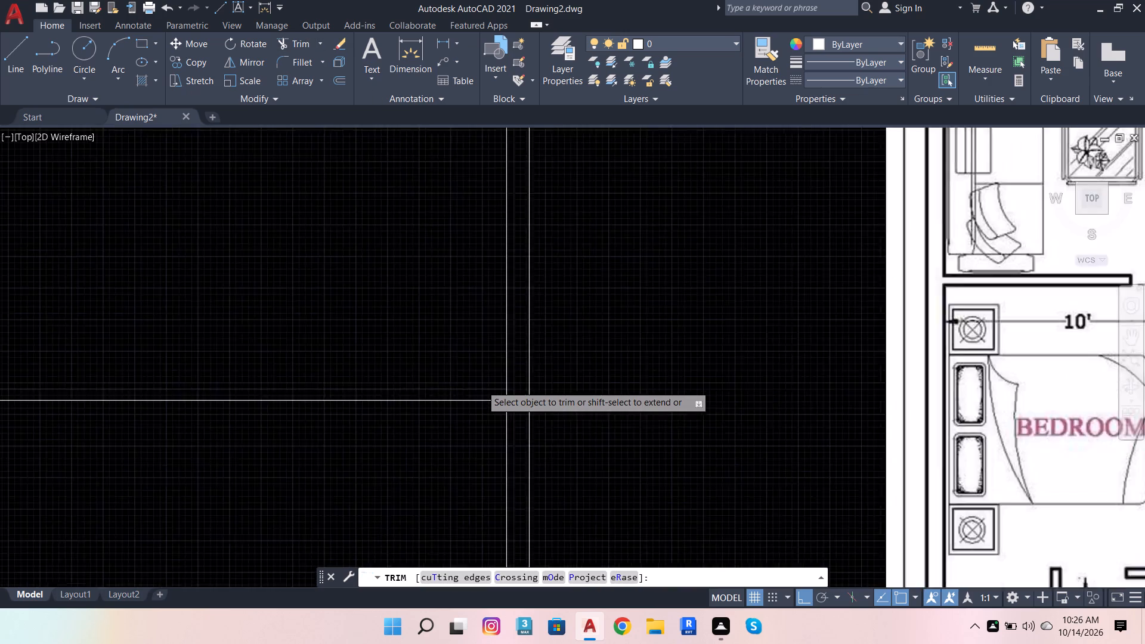
pyautogui.scroll(2, 481, 385)
pyautogui.click(539, 408)
pyautogui.scroll(-3, 661, 398)
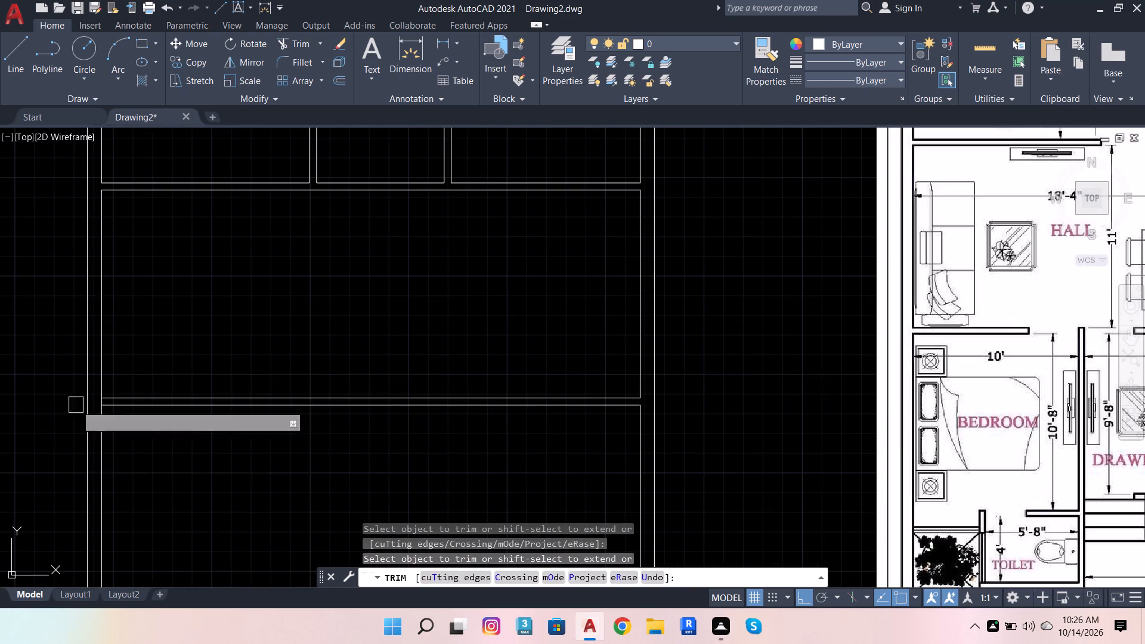
pyautogui.scroll(4, 82, 395)
pyautogui.click(200, 439)
pyautogui.scroll(-6, 294, 340)
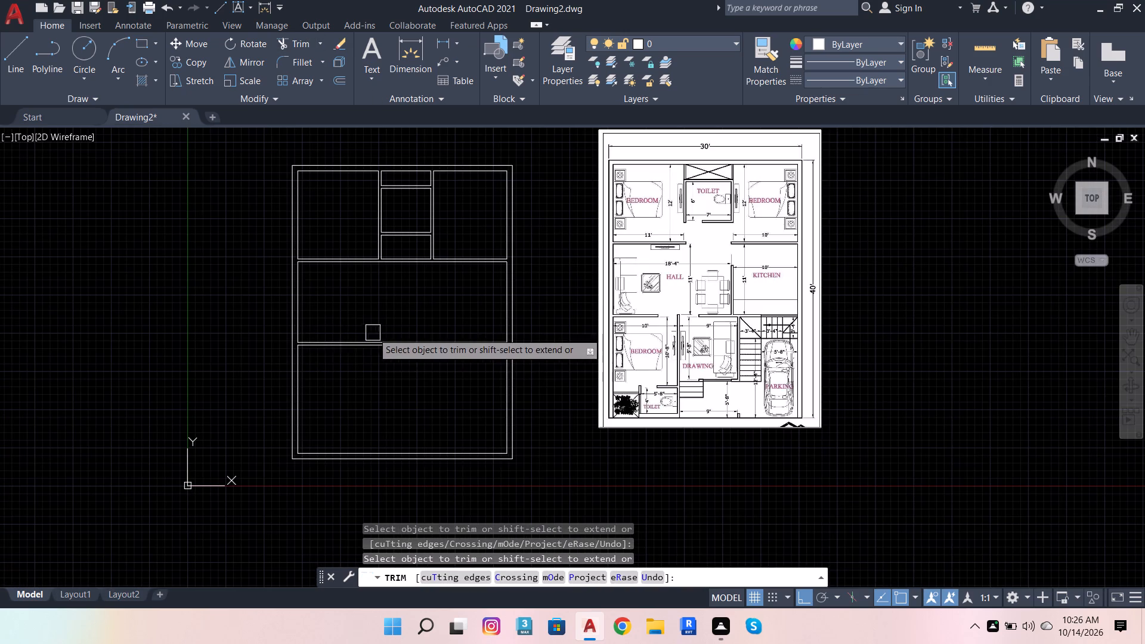
pyautogui.press('Escape')
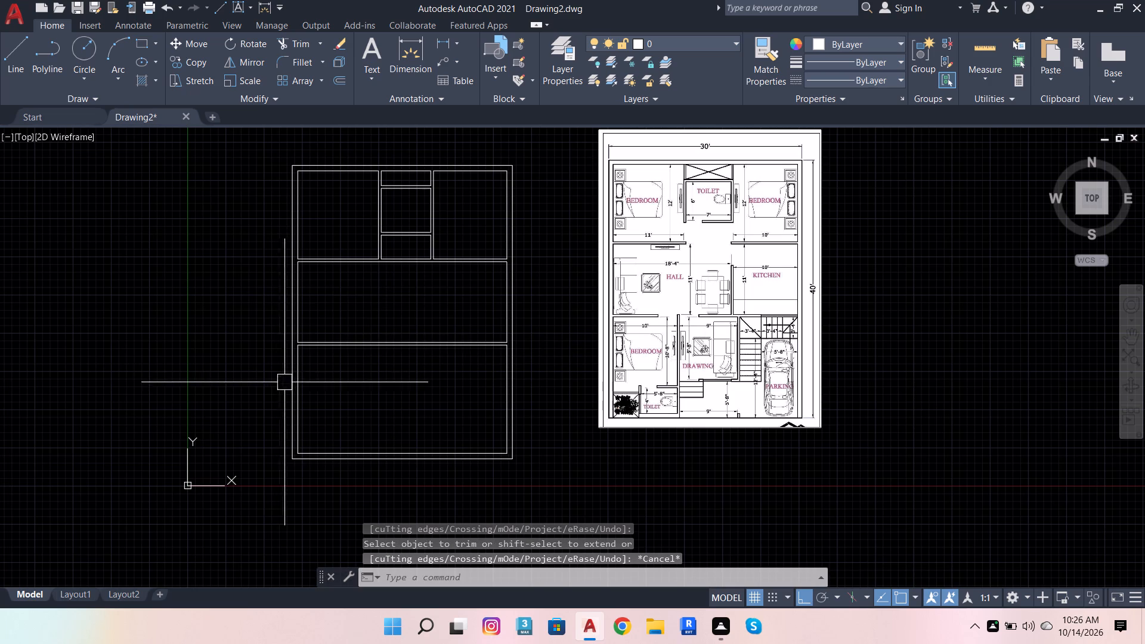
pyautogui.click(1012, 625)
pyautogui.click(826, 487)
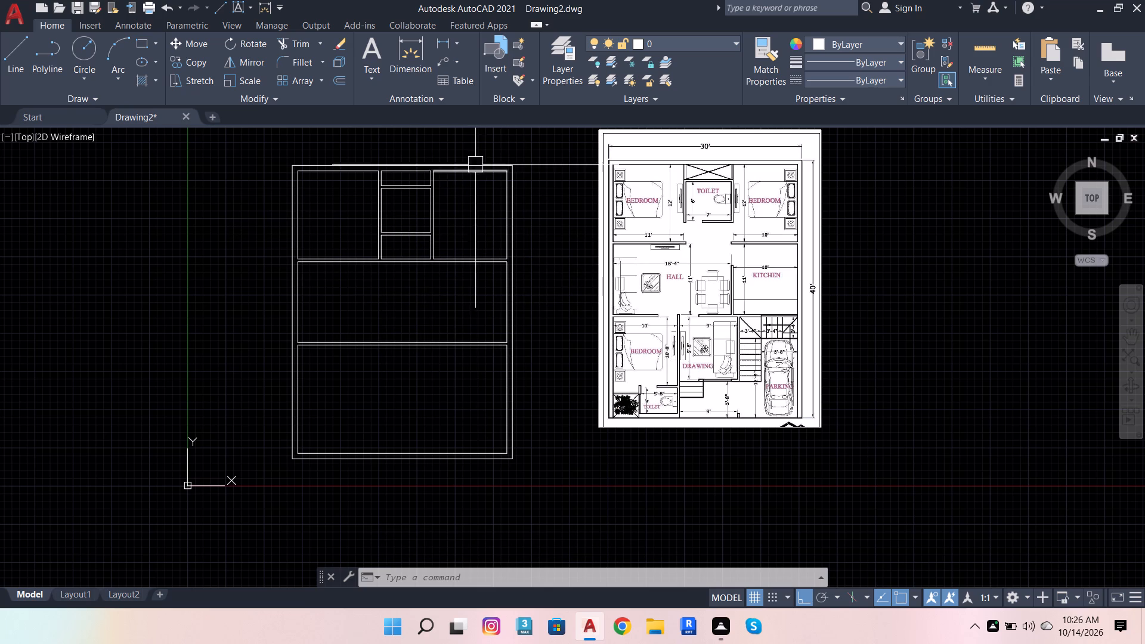
# Dimension the overall width of the outer top wall, placing the dimension just above it.
pyautogui.click(395, 37)
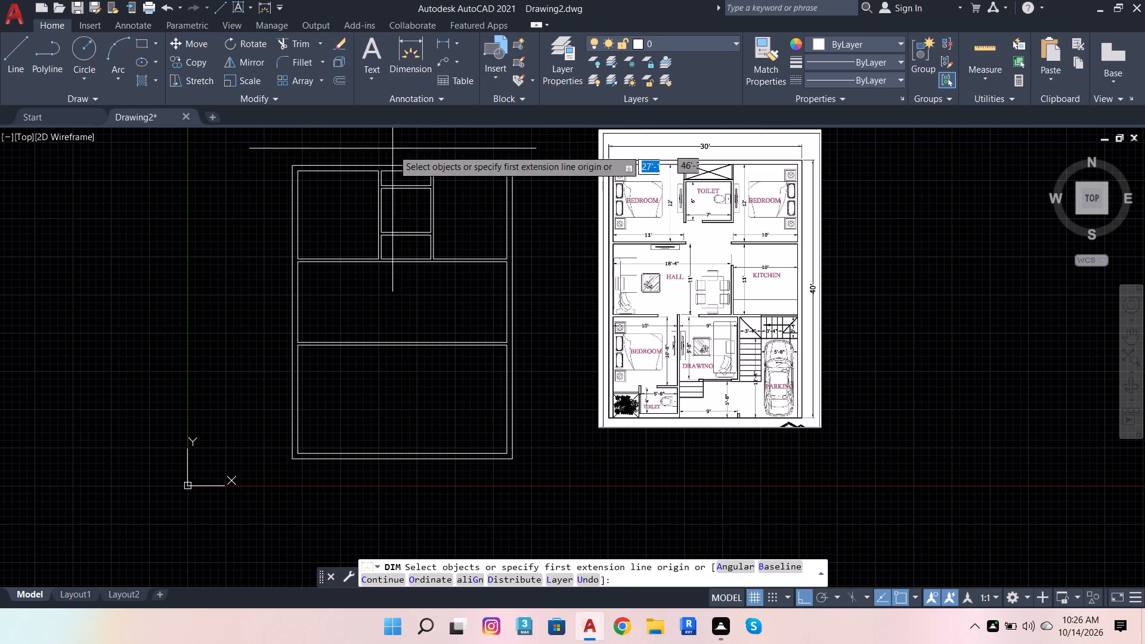
pyautogui.scroll(1, 401, 159)
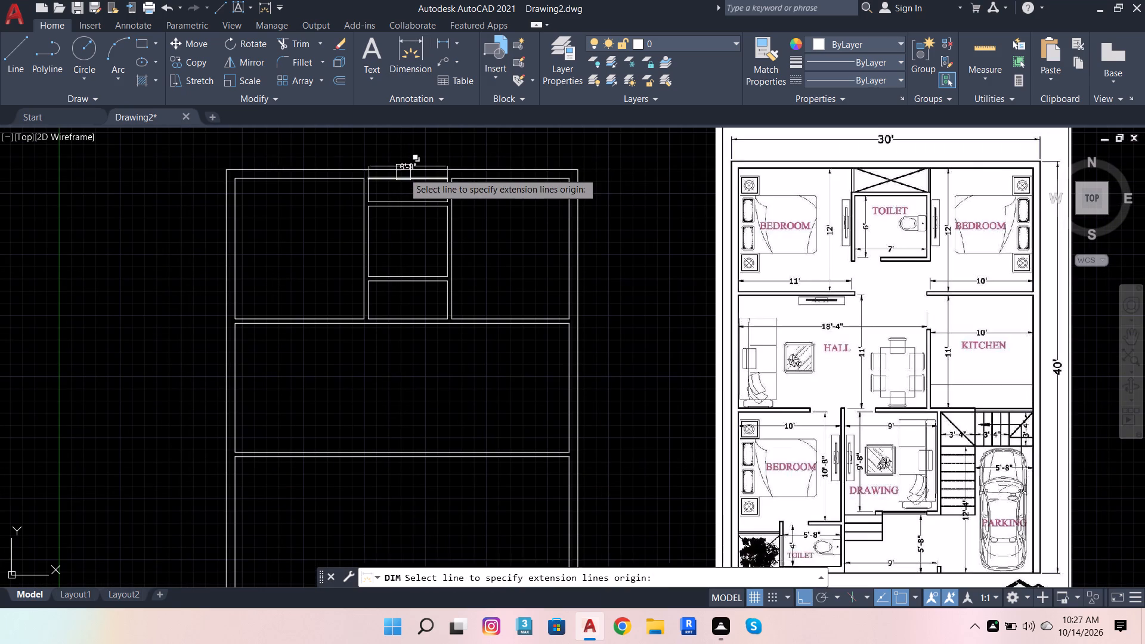
pyautogui.click(405, 165)
pyautogui.click(403, 151)
pyautogui.scroll(4, 409, 129)
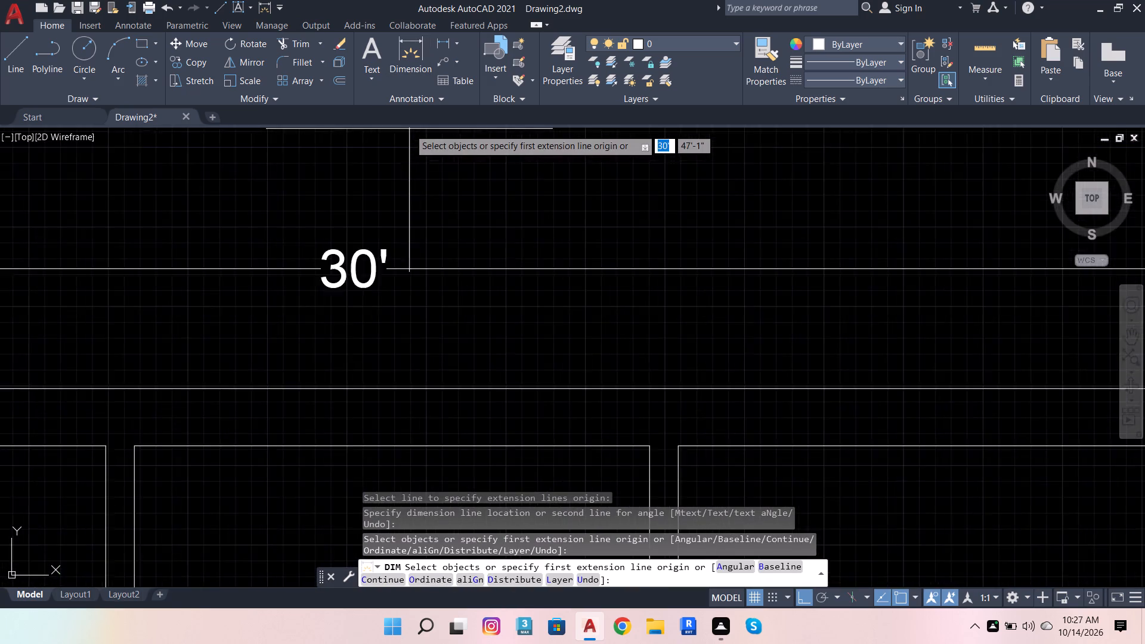
pyautogui.scroll(-5, 409, 140)
pyautogui.press('Escape')
pyautogui.press('Escape')
pyautogui.press('Escape')
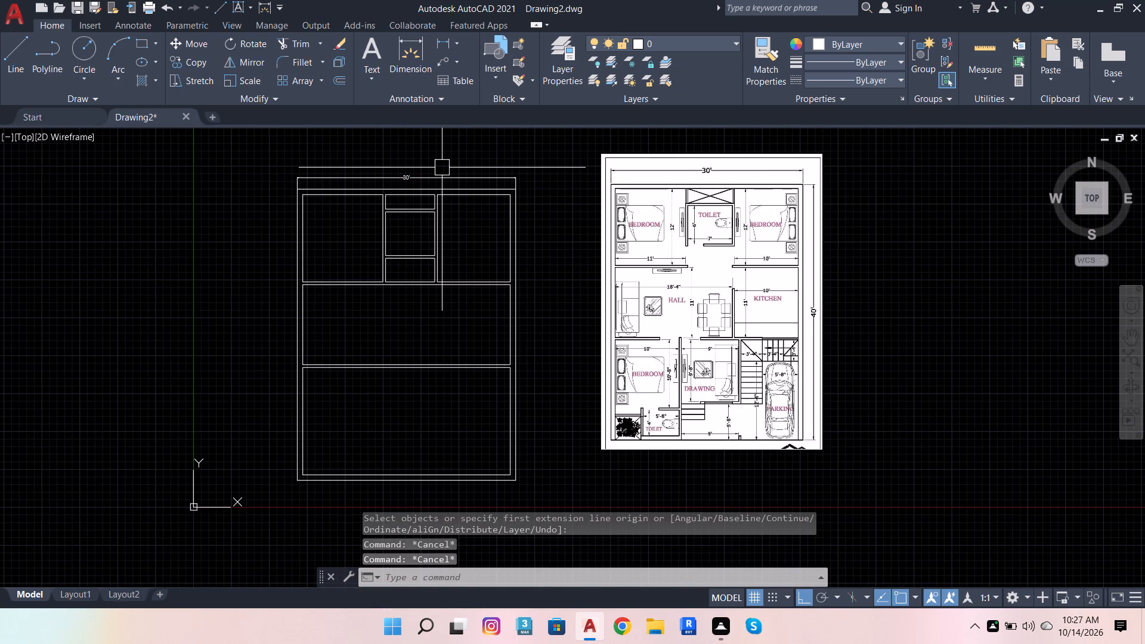
pyautogui.press('Escape')
pyautogui.press('Escape')
pyautogui.press('Escape')
pyautogui.press('Escape')
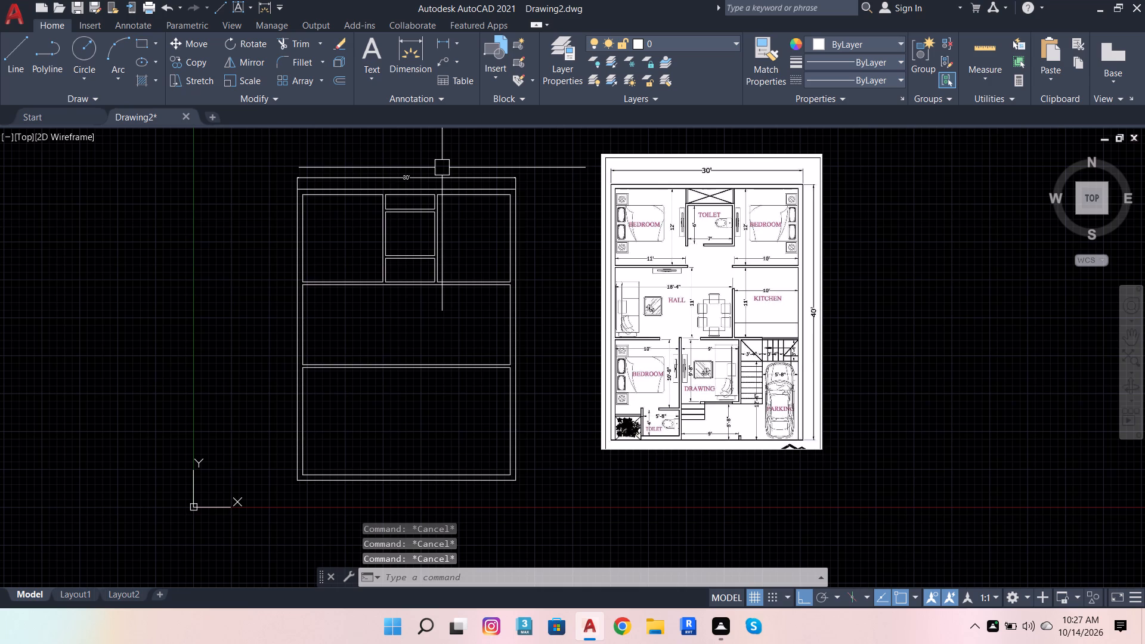
pyautogui.press('Escape')
pyautogui.press('Escape')
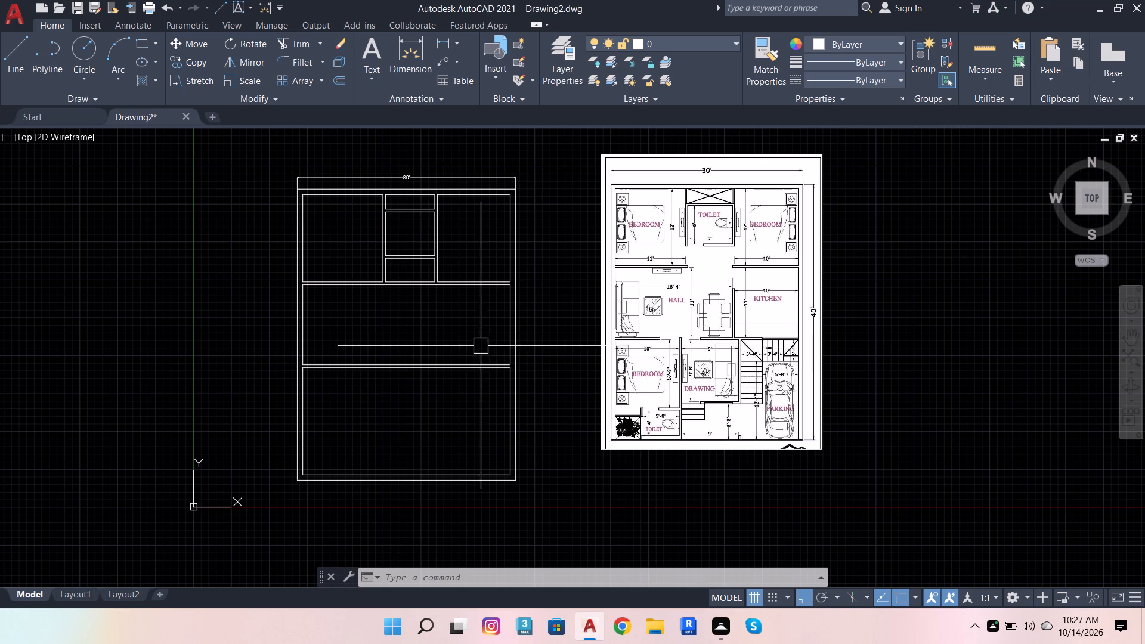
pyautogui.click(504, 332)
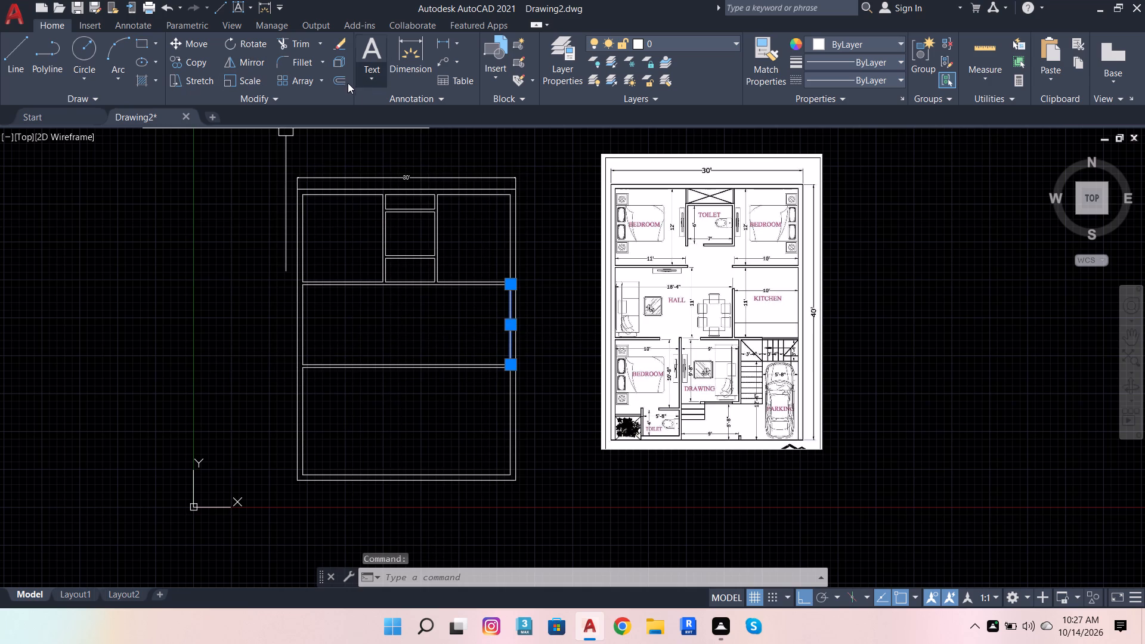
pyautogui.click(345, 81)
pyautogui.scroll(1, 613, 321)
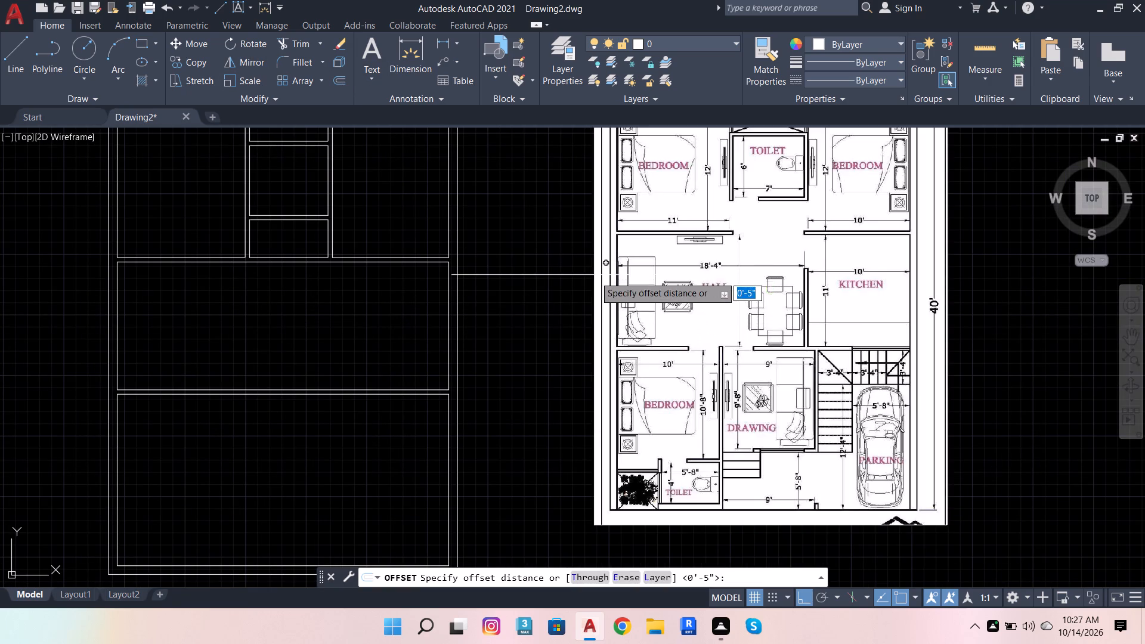
# Dimension the height of the hall and kitchen band along its right inner wall line, placing it outside the right wall.
pyautogui.click(416, 49)
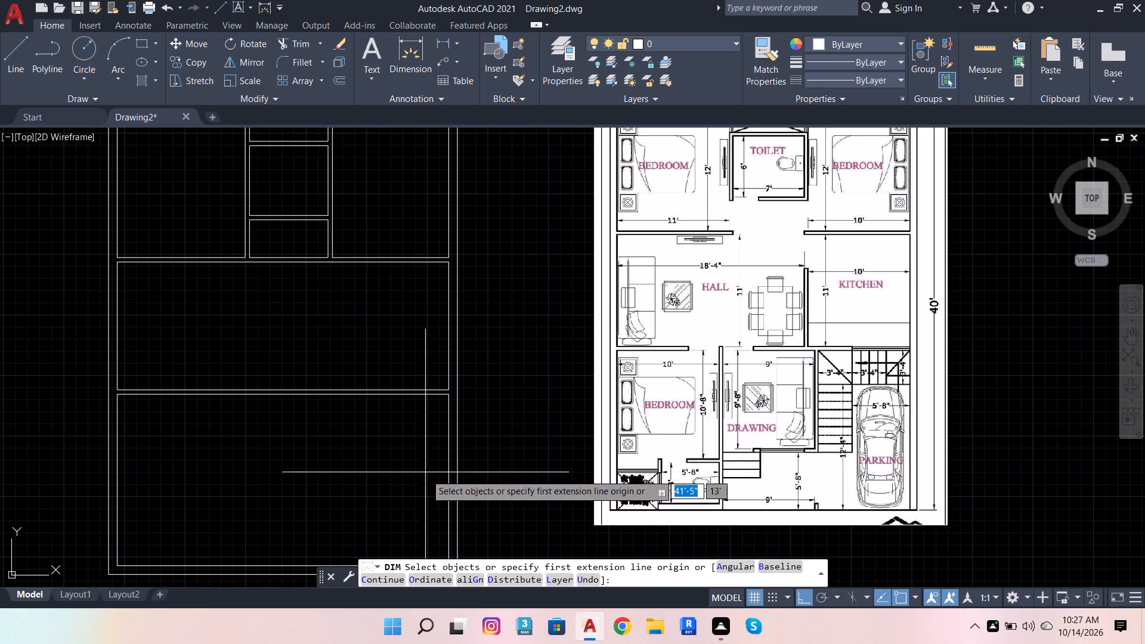
pyautogui.click(448, 314)
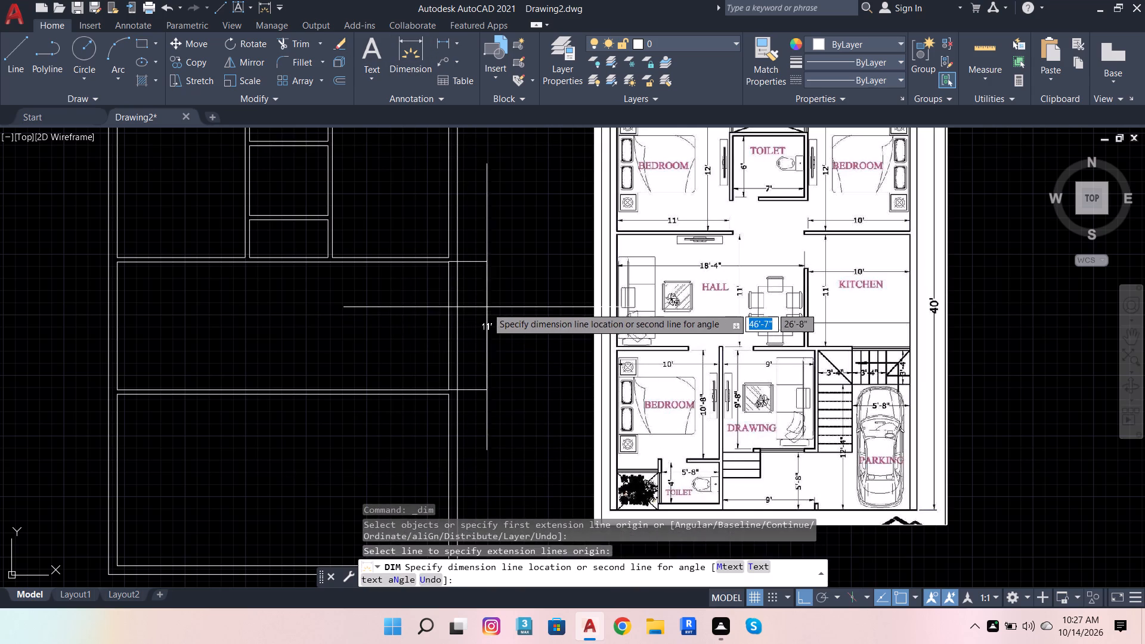
pyautogui.click(496, 307)
pyautogui.press('Escape')
pyautogui.press('Escape')
pyautogui.press('Escape')
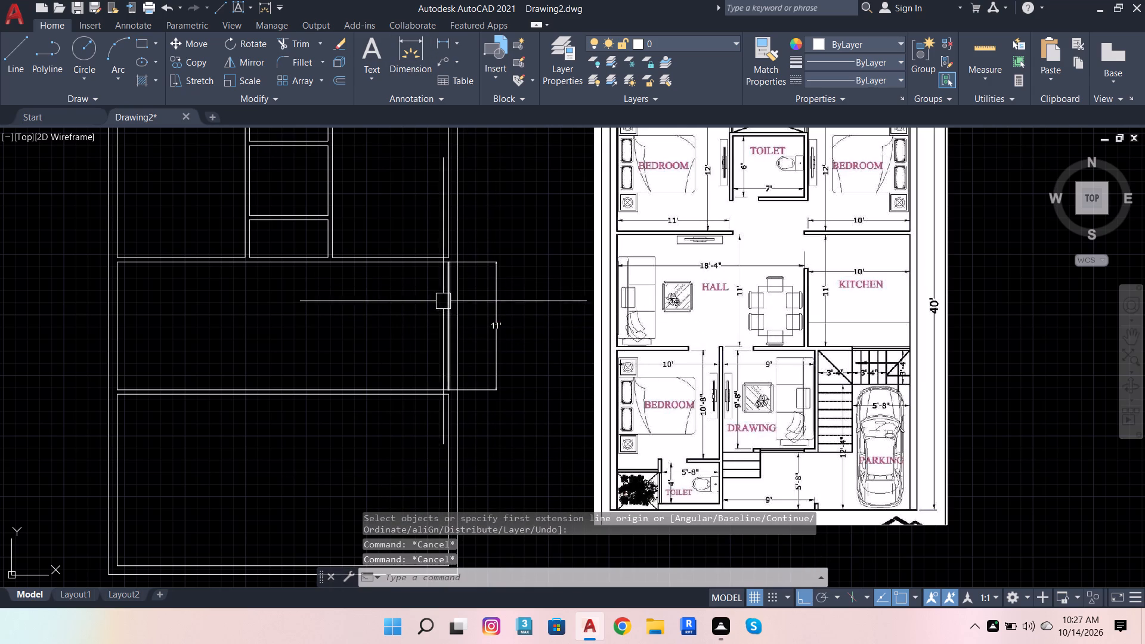
# Offset the right inner wall line of the hall and kitchen band 10' inward to mark the kitchen's side wall.
pyautogui.click(450, 296)
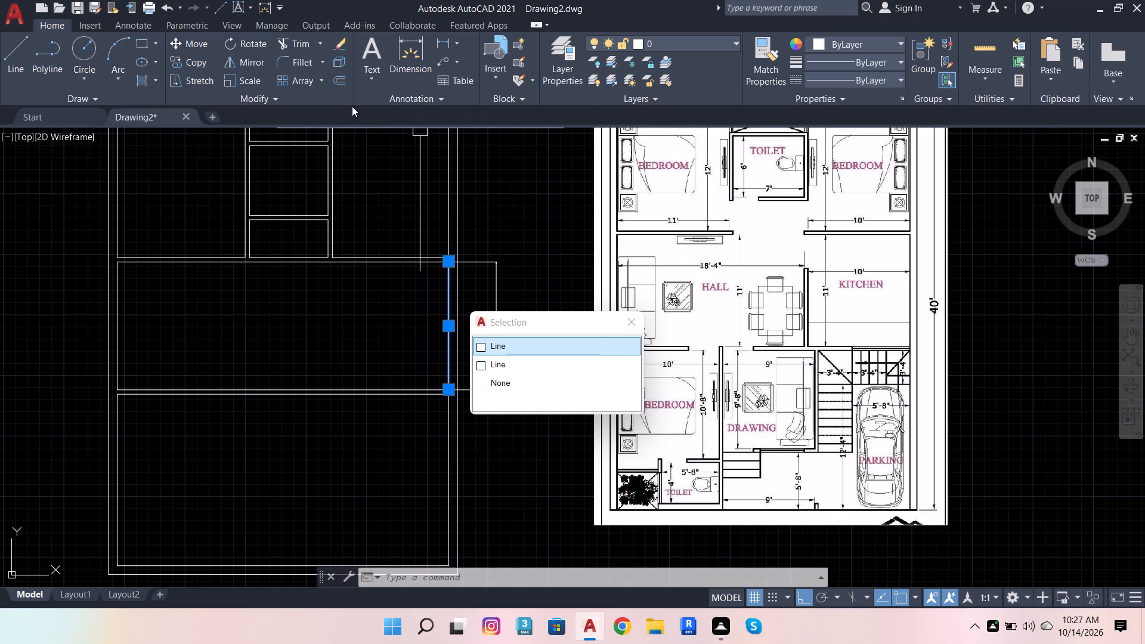
pyautogui.click(336, 80)
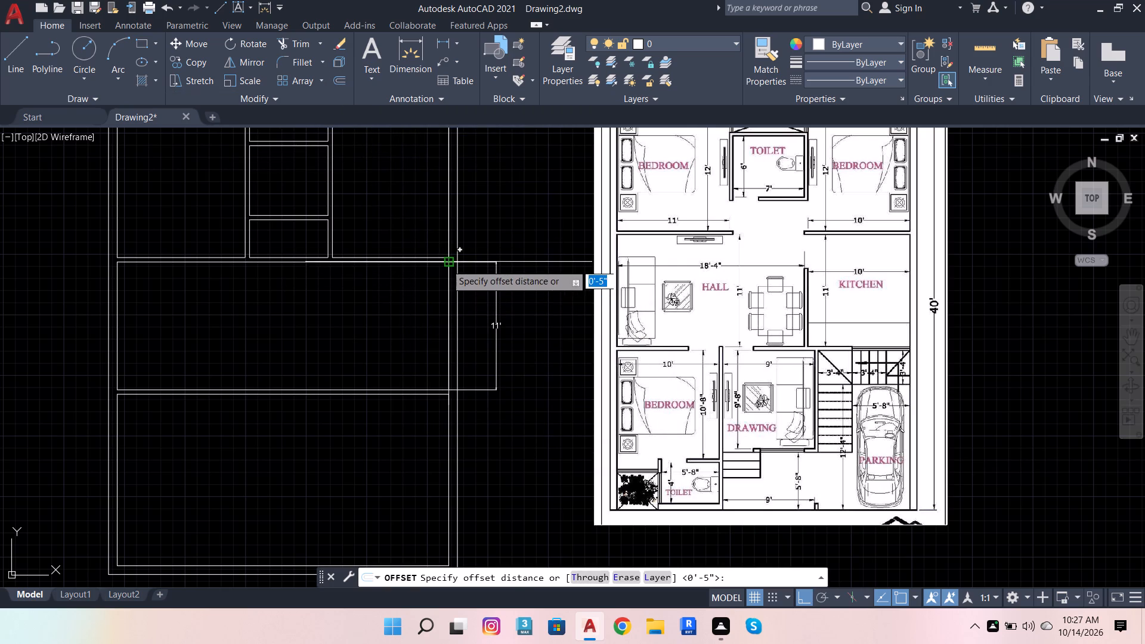
pyautogui.click(446, 264)
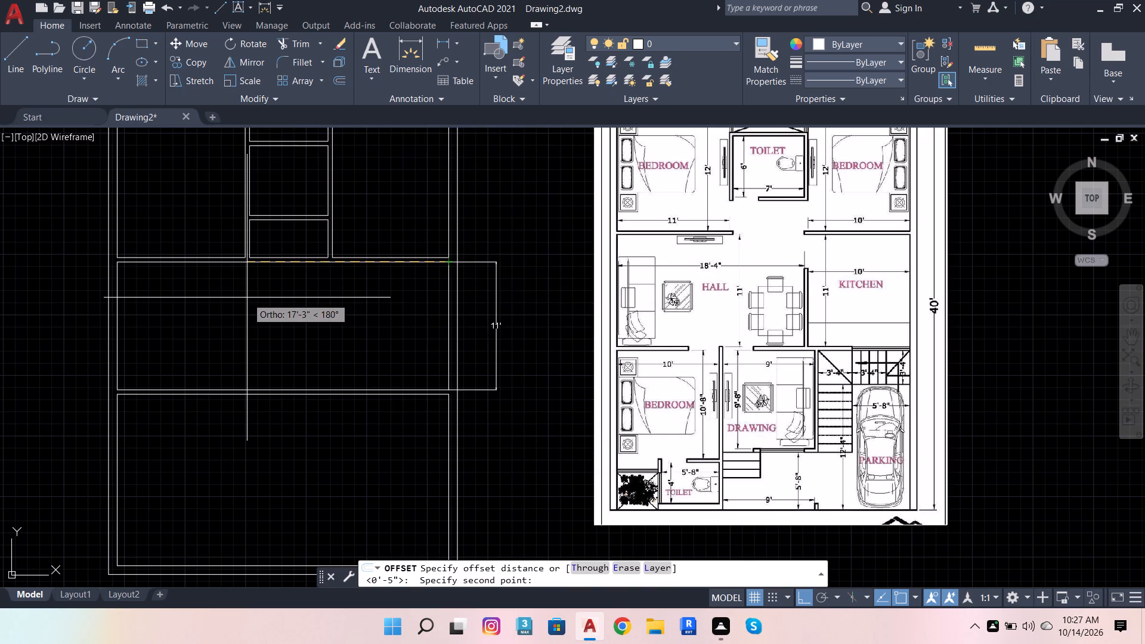
pyautogui.write("10'")
pyautogui.press('Return')
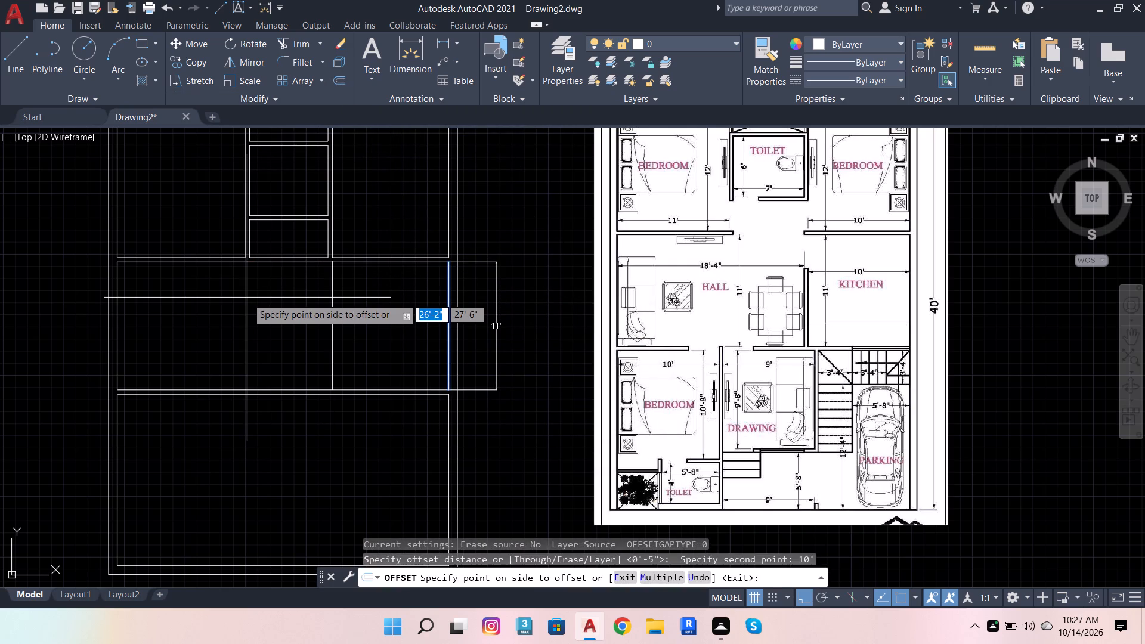
pyautogui.click(247, 298)
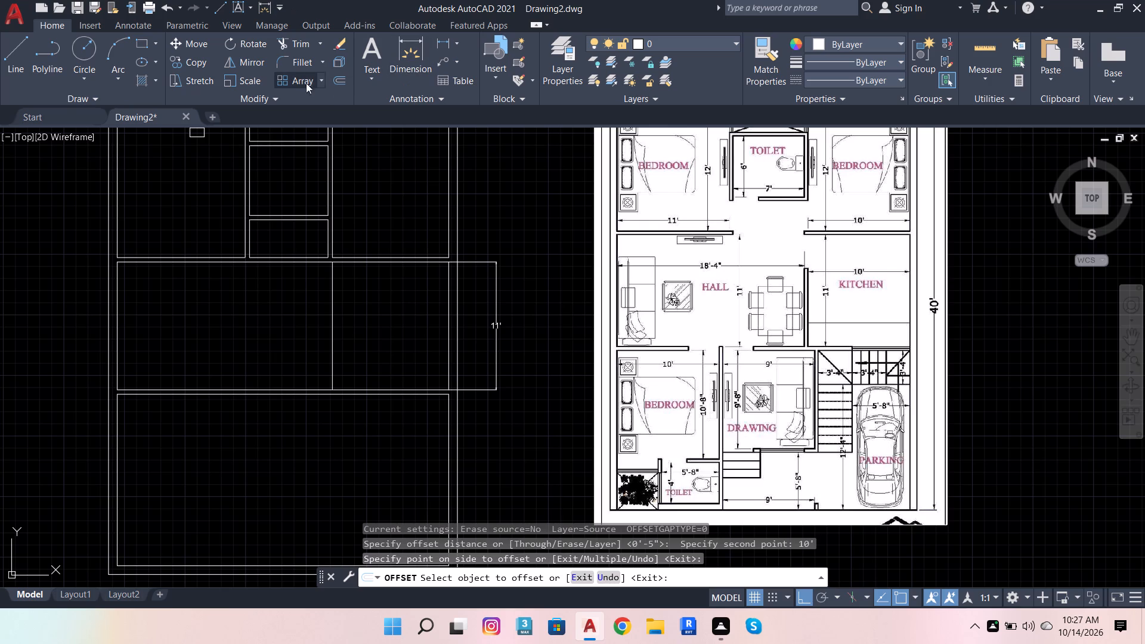
# Offset the new kitchen wall line 4.5" toward the hall to form the partition's second face.
pyautogui.click(333, 77)
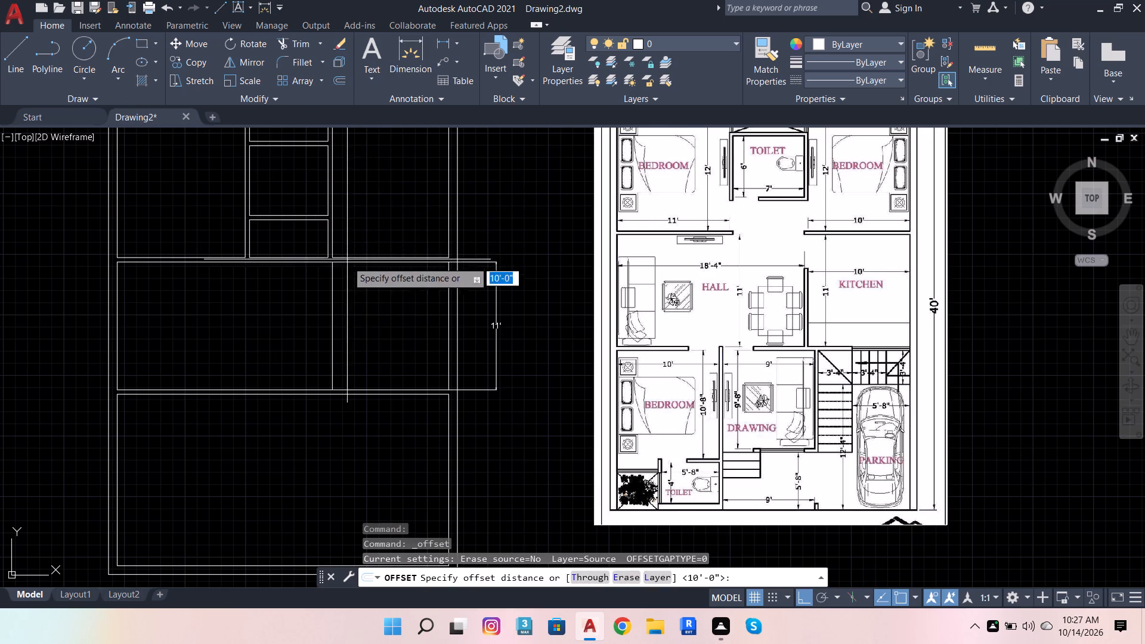
pyautogui.scroll(3, 342, 270)
pyautogui.click(298, 232)
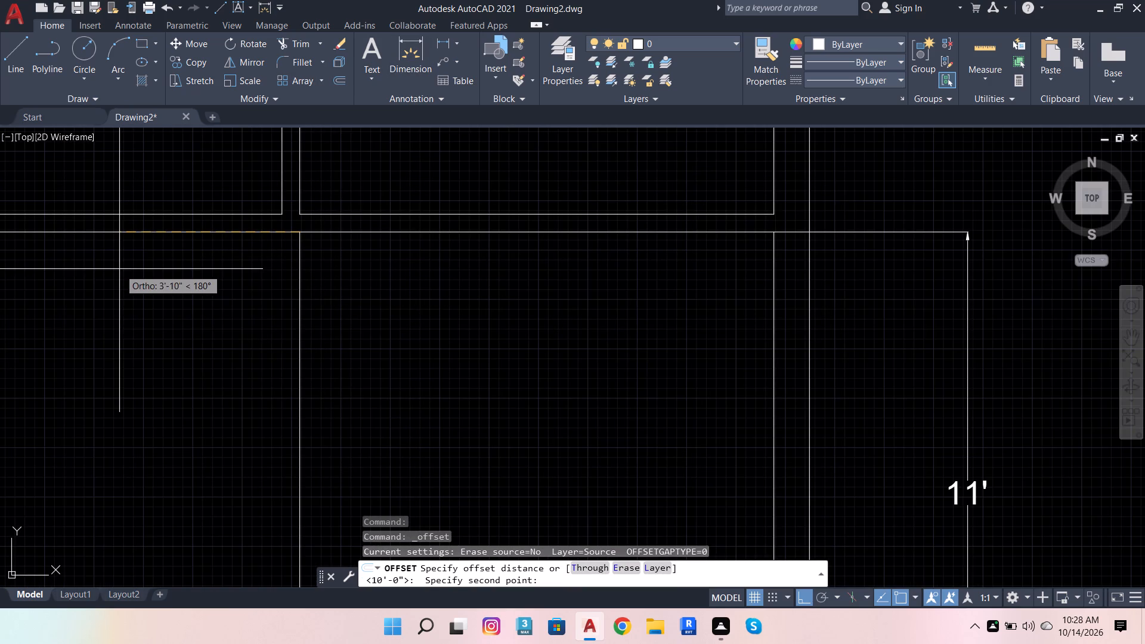
pyautogui.write('4.5')
pyautogui.press('Return')
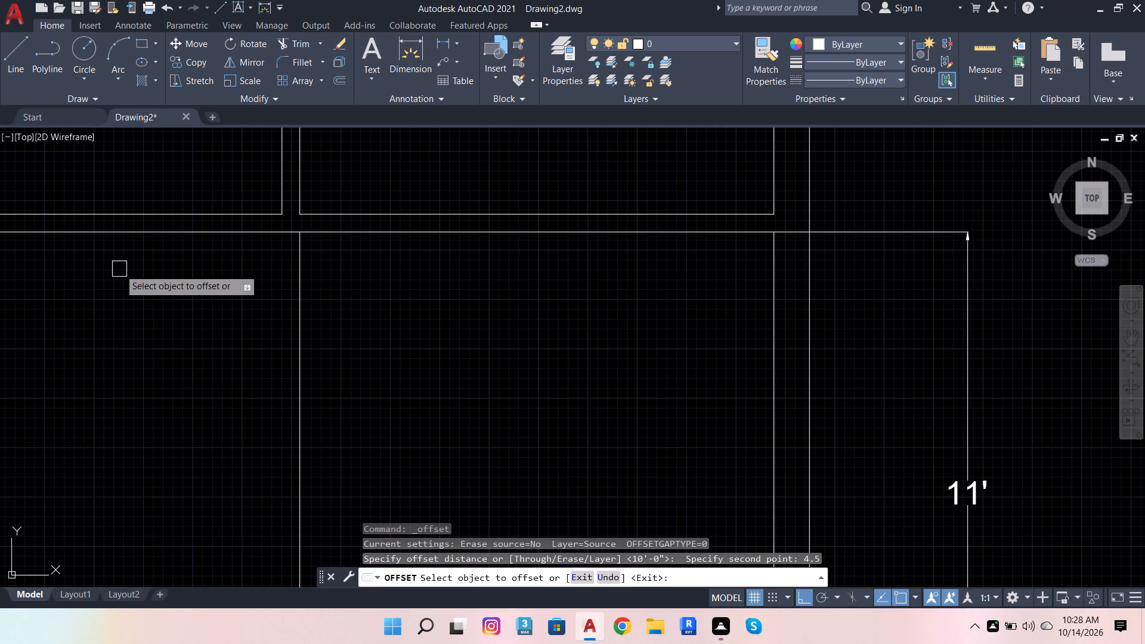
pyautogui.click(296, 276)
pyautogui.click(147, 287)
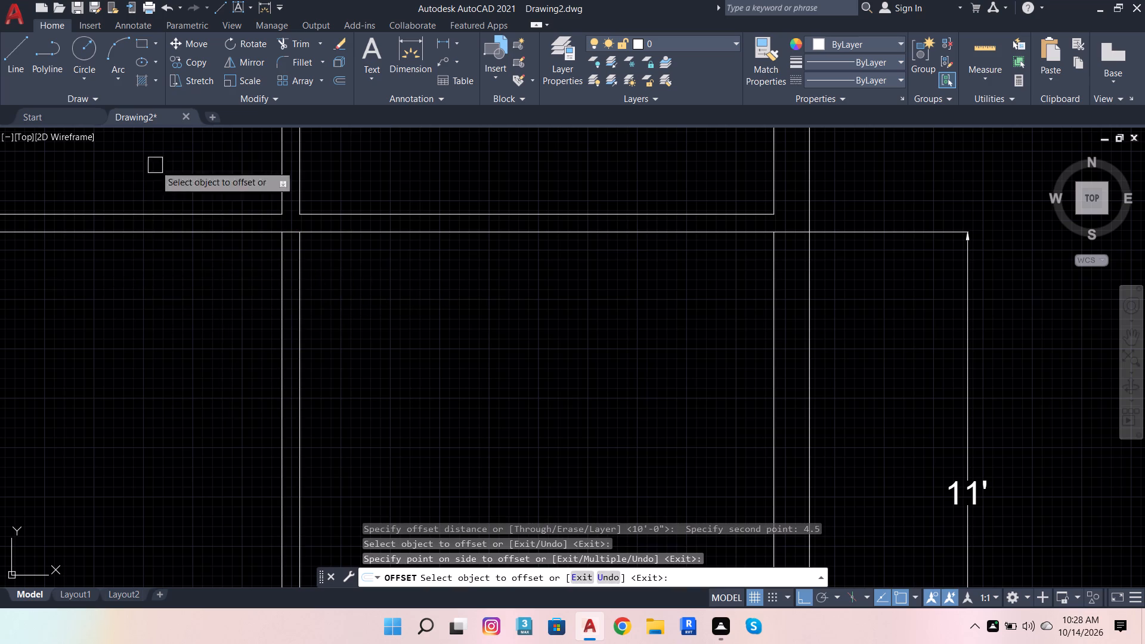
# Trim the horizontal wall lines between the hall-kitchen partition's two lines at its upper and lower ends.
pyautogui.click(291, 40)
pyautogui.scroll(2, 258, 249)
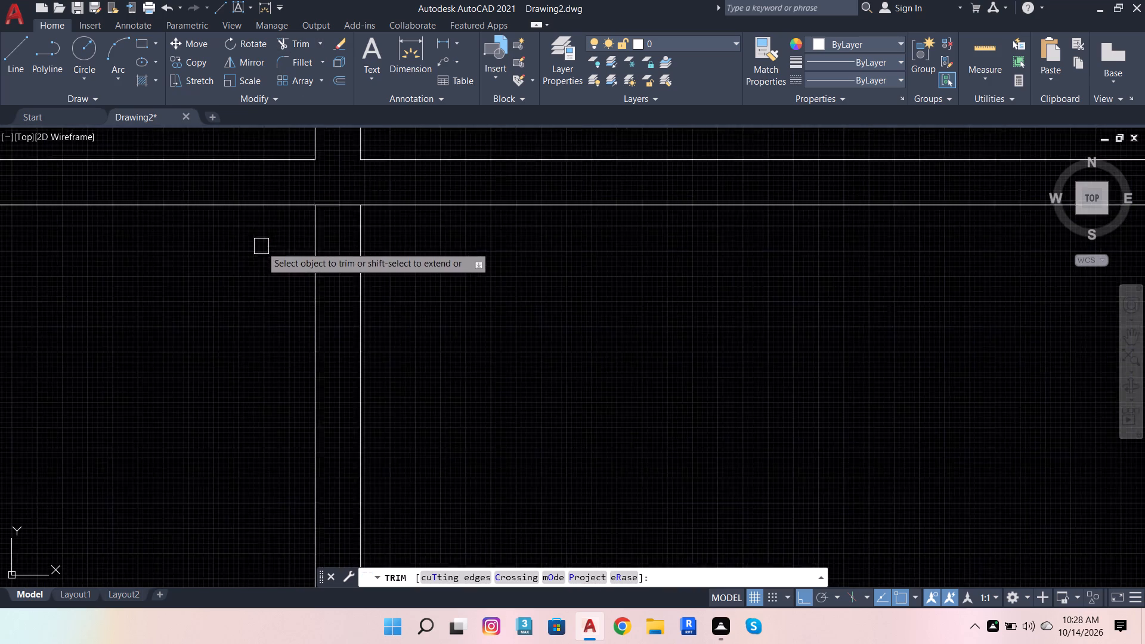
pyautogui.scroll(1, 261, 246)
pyautogui.click(389, 177)
pyautogui.scroll(-4, 407, 194)
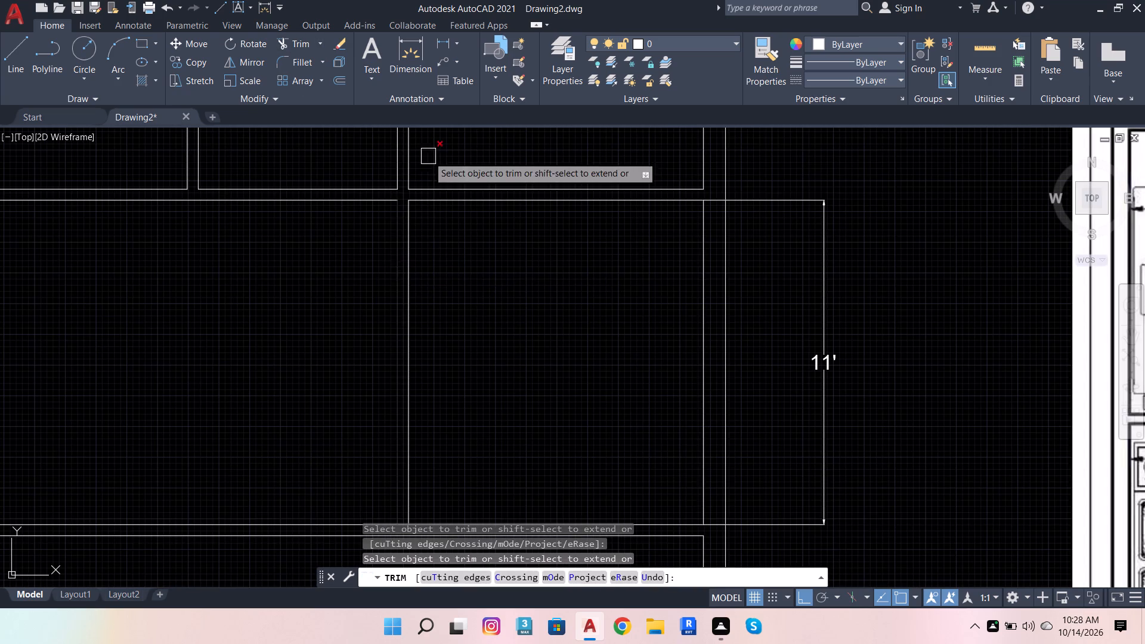
pyautogui.scroll(-3, 468, 221)
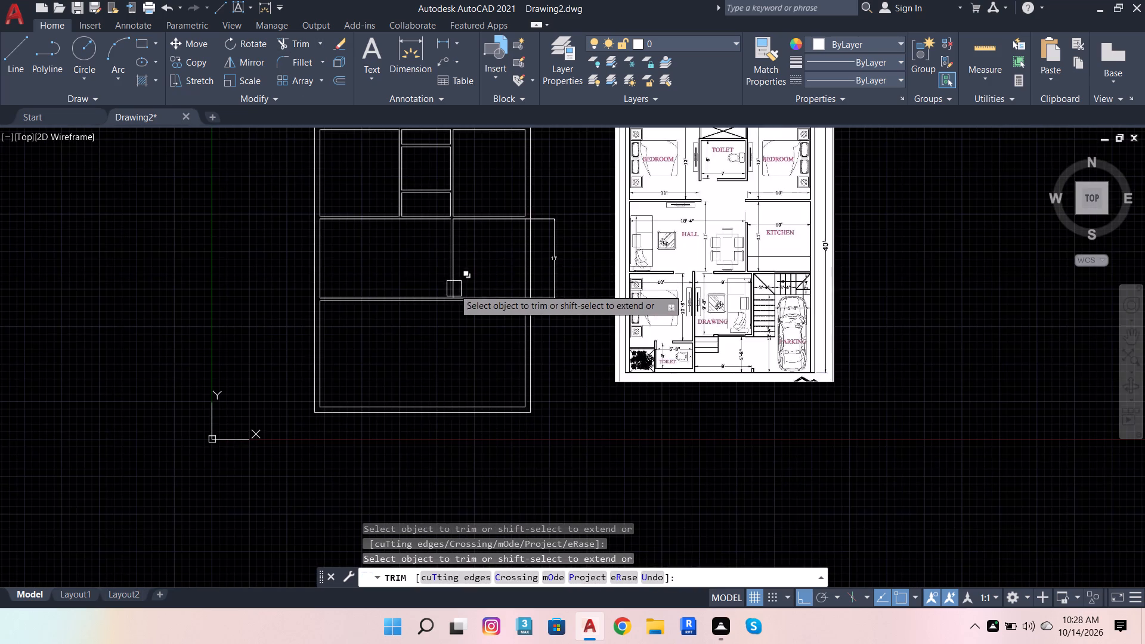
pyautogui.scroll(5, 454, 289)
pyautogui.click(411, 379)
pyautogui.scroll(-4, 522, 259)
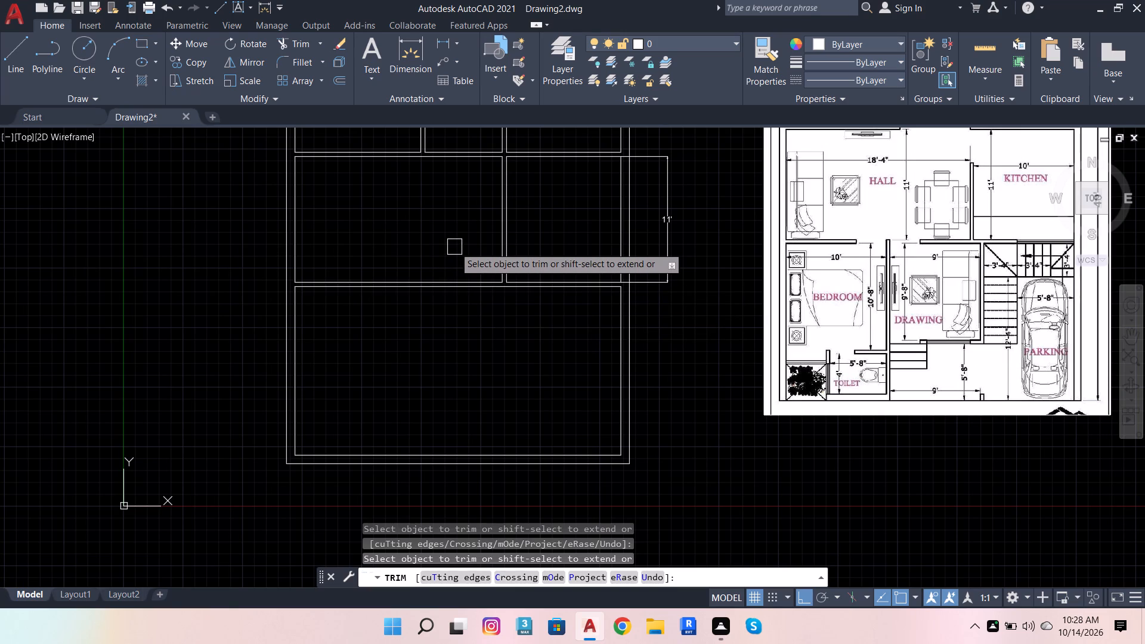
pyautogui.press('Escape')
pyautogui.press('Escape')
pyautogui.press('Escape')
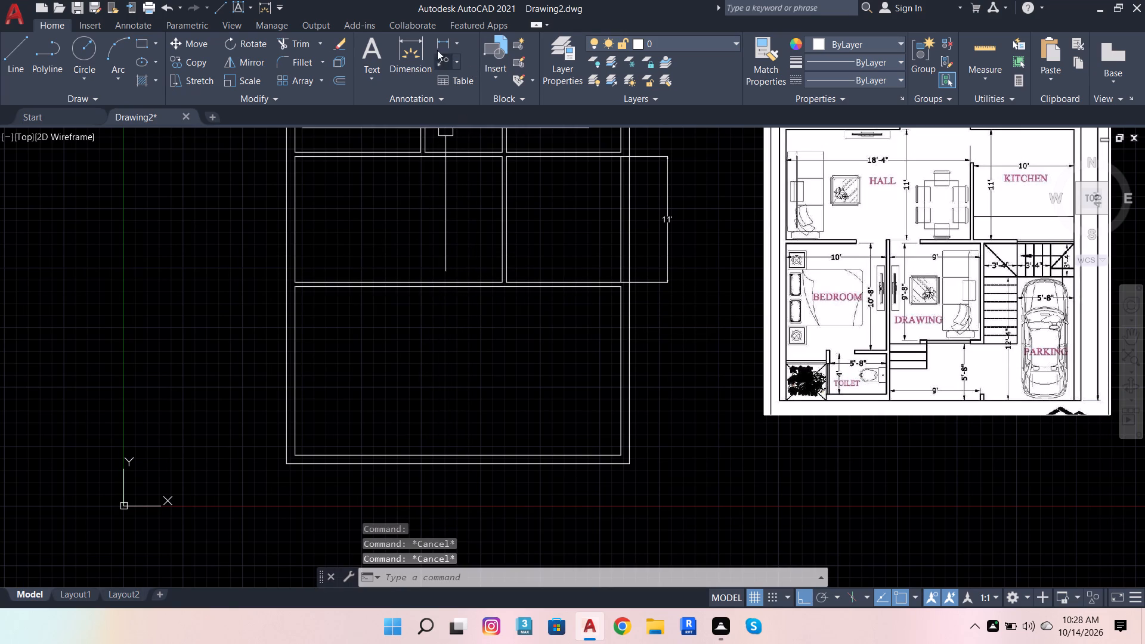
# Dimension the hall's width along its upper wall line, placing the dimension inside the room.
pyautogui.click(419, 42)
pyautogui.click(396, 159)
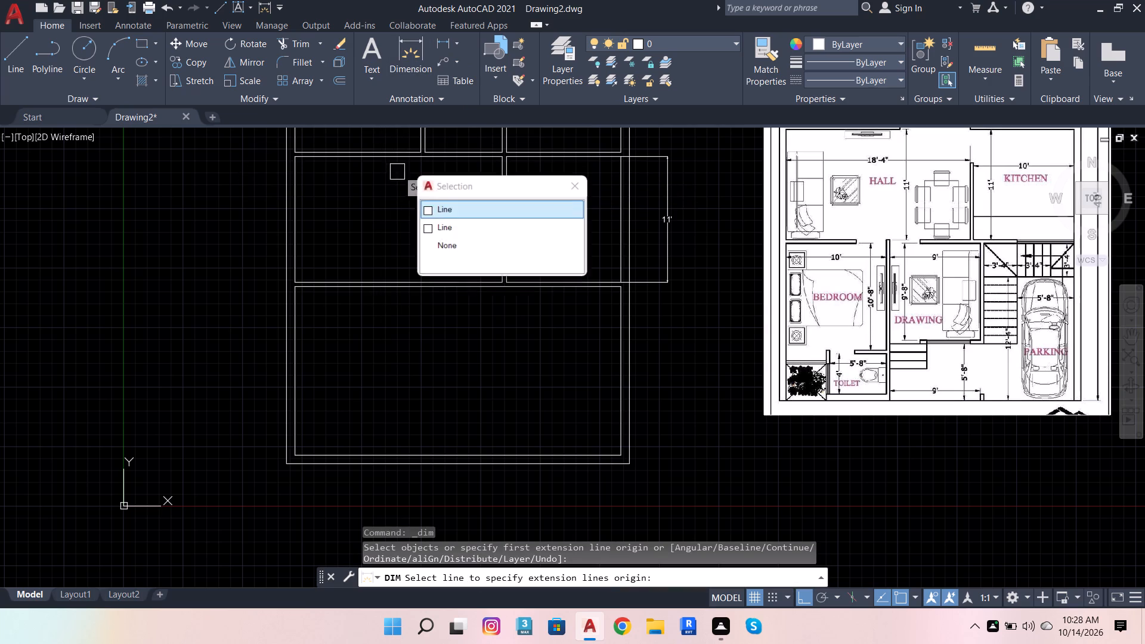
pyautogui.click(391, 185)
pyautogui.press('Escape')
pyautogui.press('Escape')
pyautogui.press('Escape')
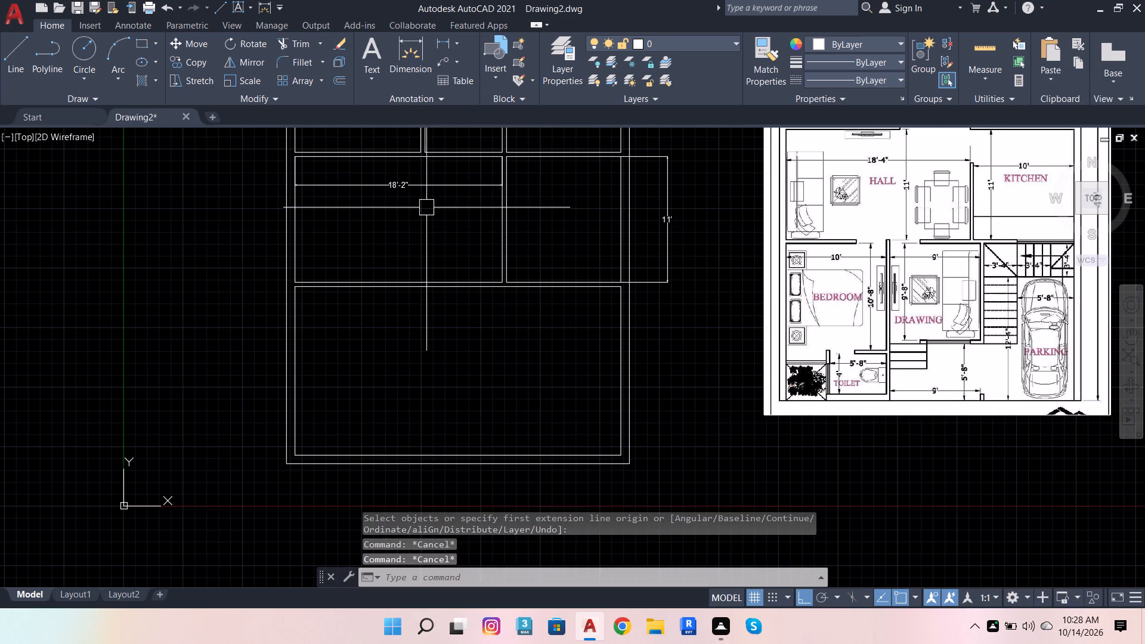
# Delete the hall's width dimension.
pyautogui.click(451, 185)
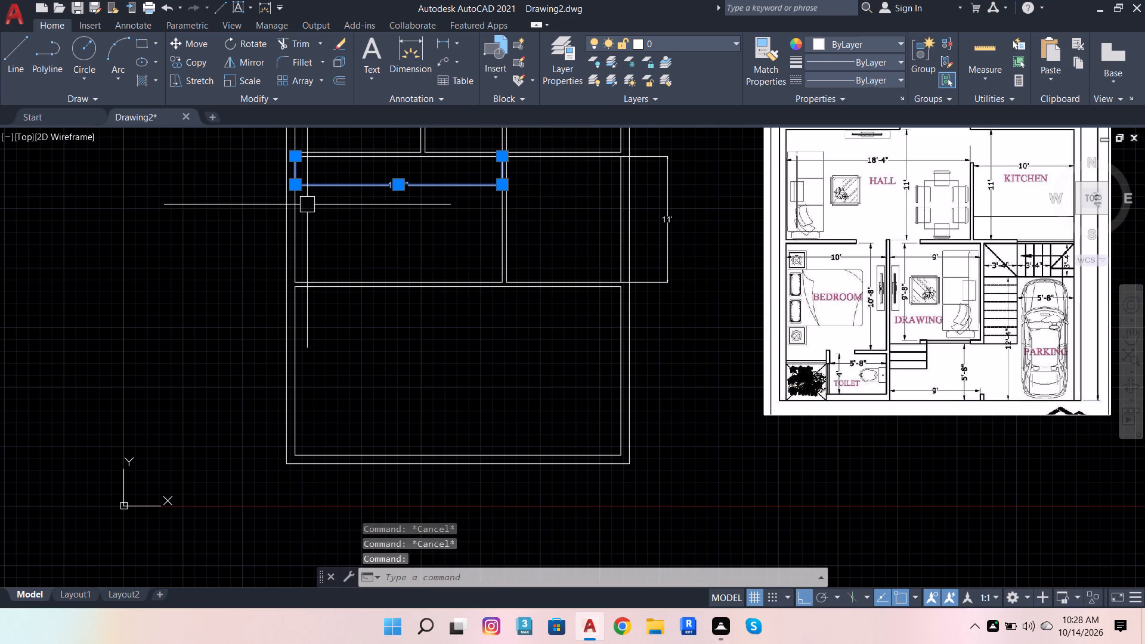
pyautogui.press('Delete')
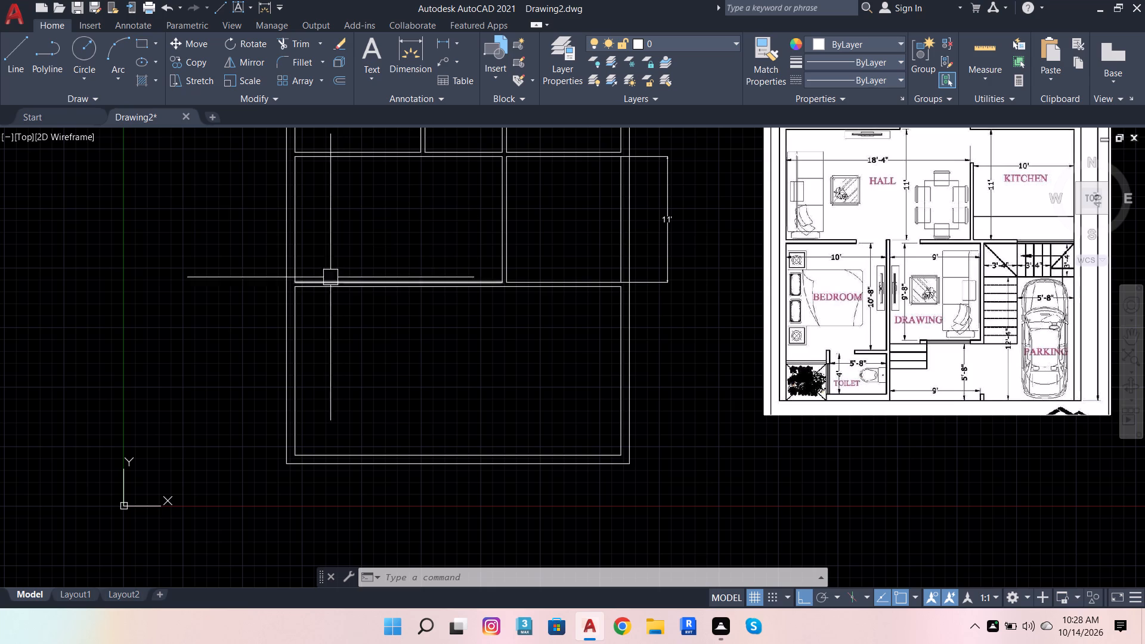
# Offset the inner bottom wall line 4' upward to mark the toilet's upper wall.
pyautogui.click(385, 448)
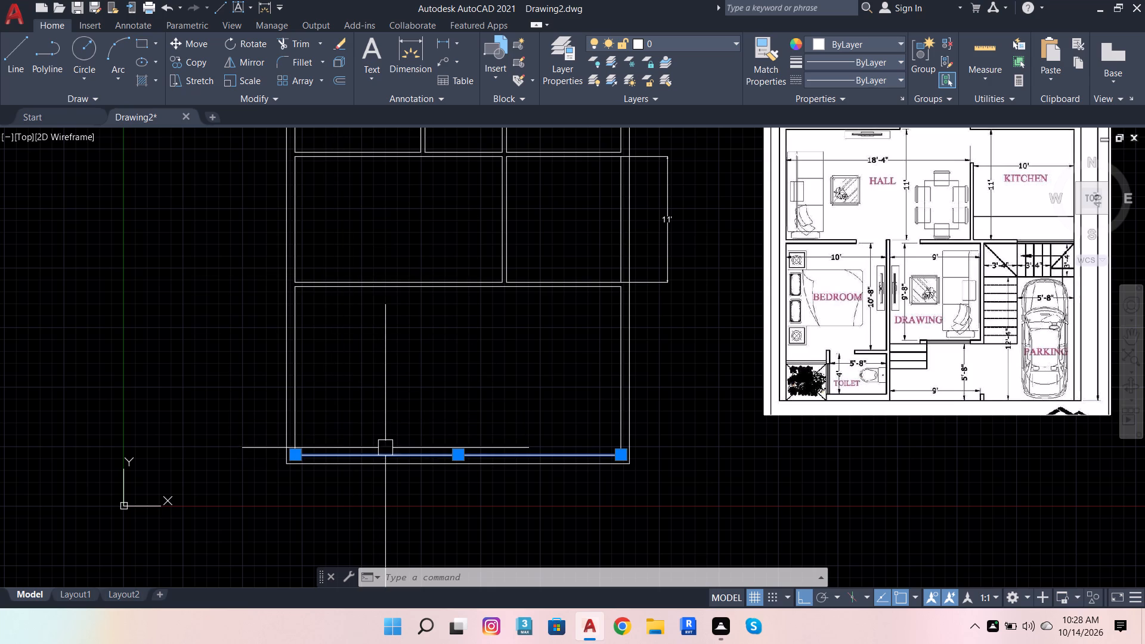
pyautogui.click(345, 83)
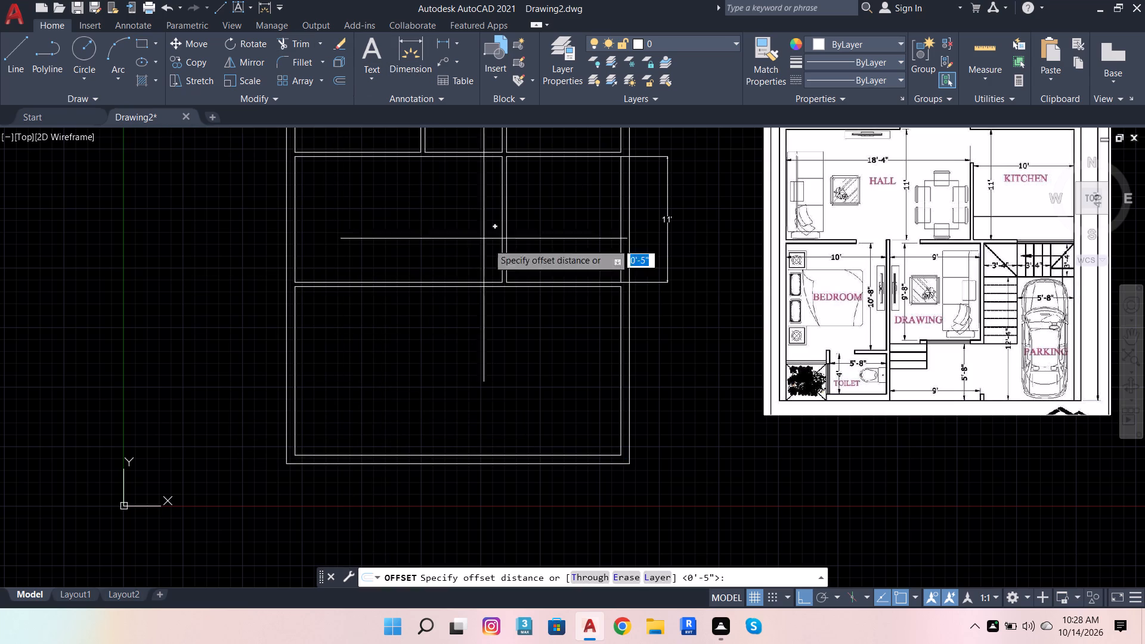
pyautogui.click(623, 456)
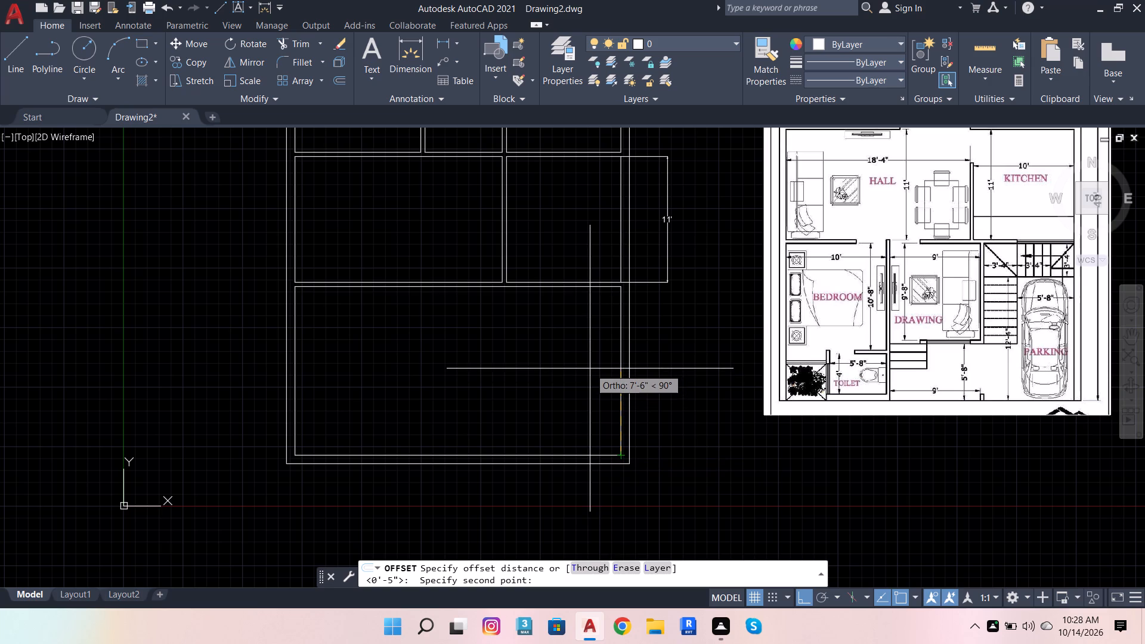
pyautogui.write("4'")
pyautogui.press('Return')
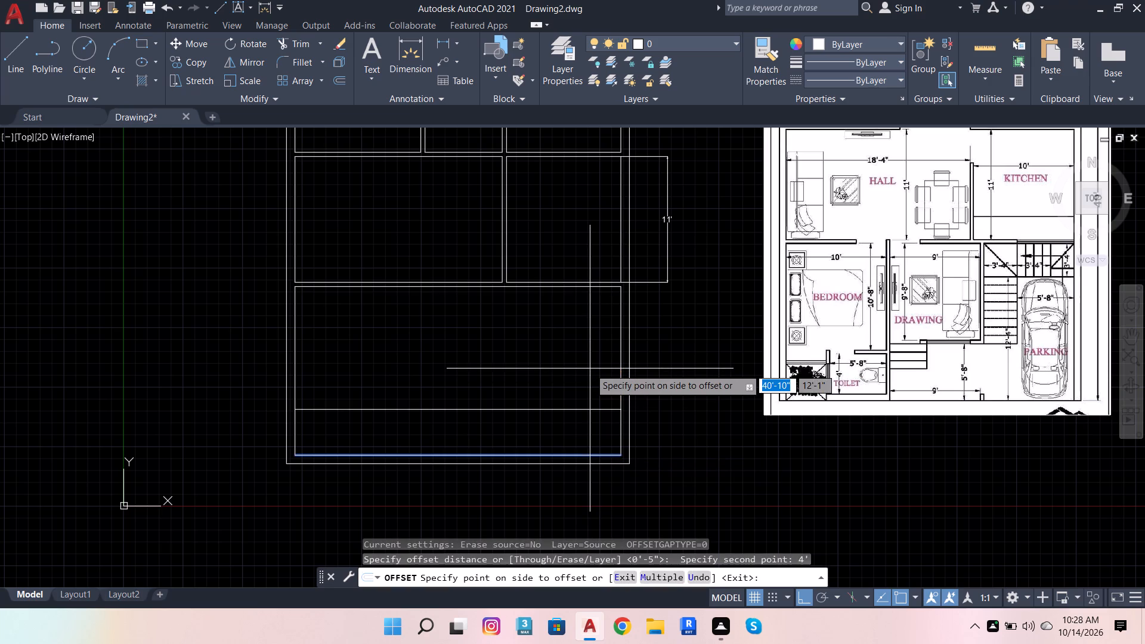
pyautogui.click(590, 369)
# Offset the new toilet wall line 4.5" upward to form the third horizontal wall.
pyautogui.click(335, 83)
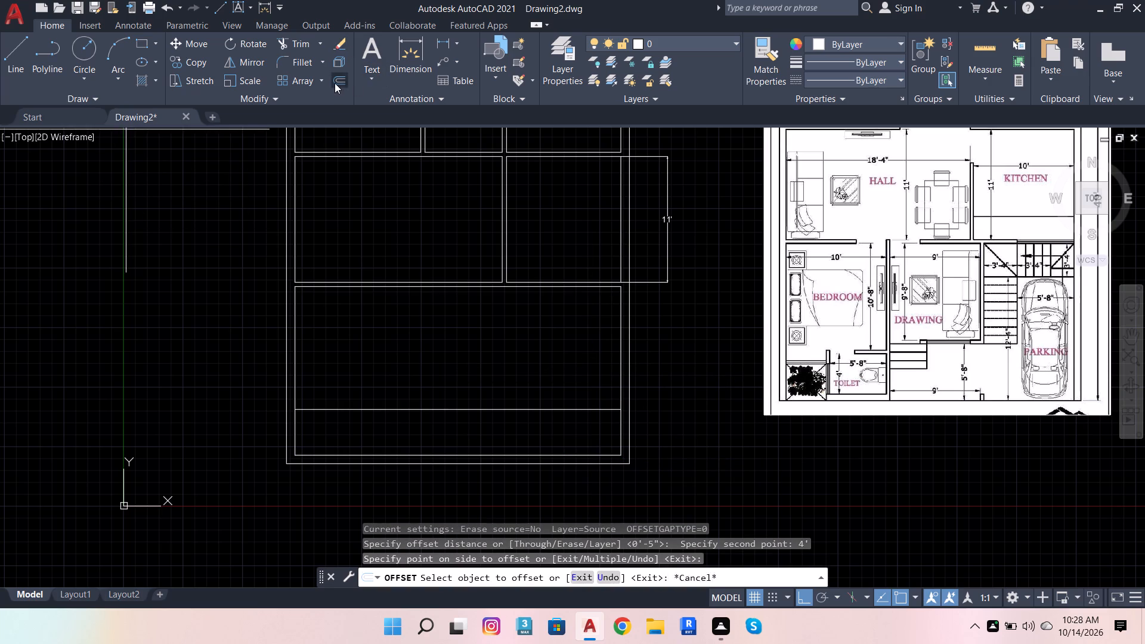
pyautogui.click(325, 416)
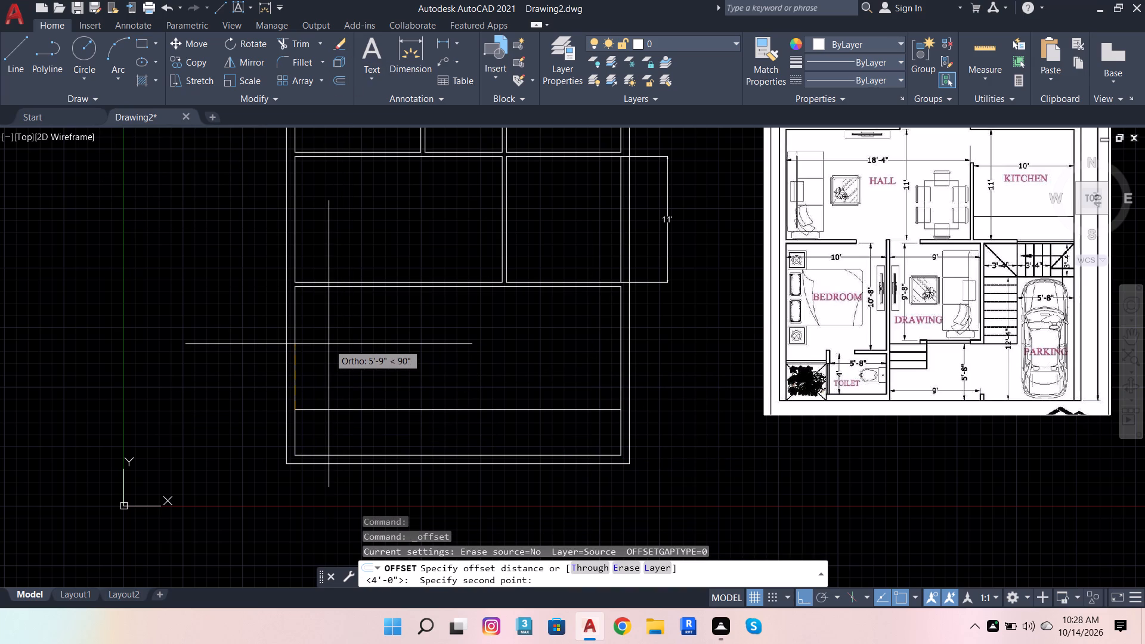
pyautogui.write('4.5')
pyautogui.press('Return')
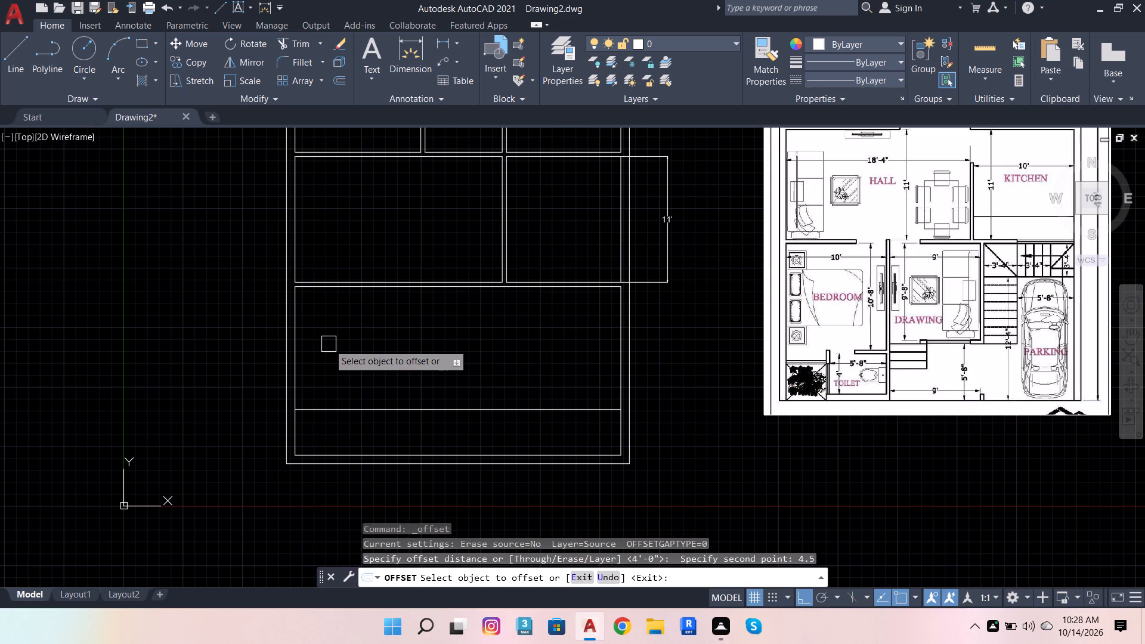
pyautogui.click(359, 401)
pyautogui.click(366, 344)
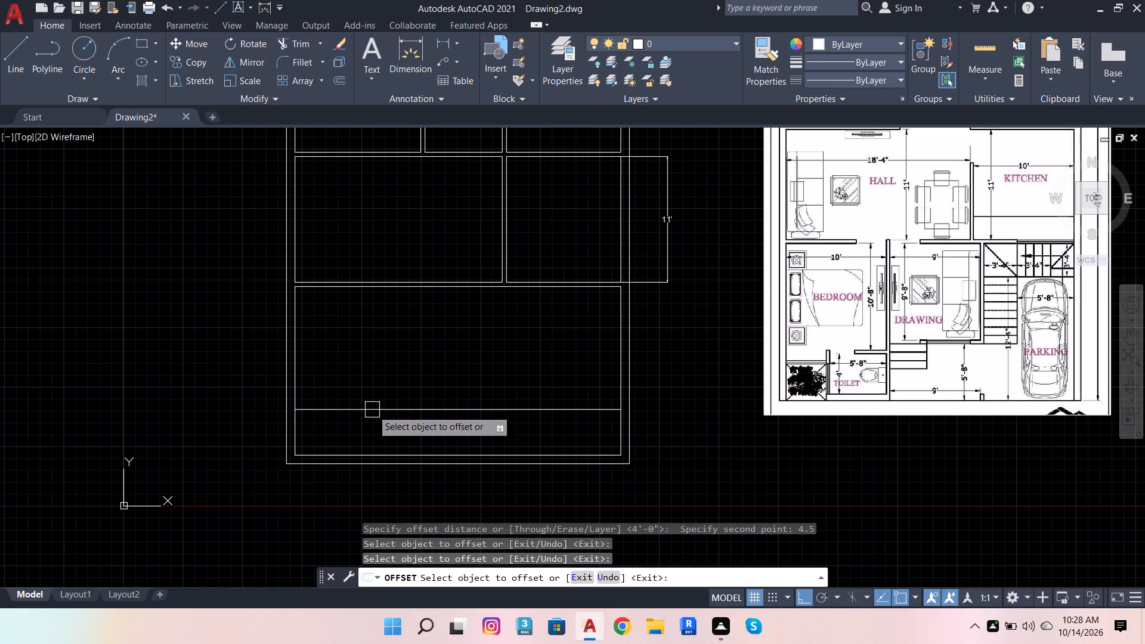
pyautogui.click(372, 414)
pyautogui.click(370, 375)
# Trim the left inner wall line between the third horizontal wall's two lines.
pyautogui.click(285, 42)
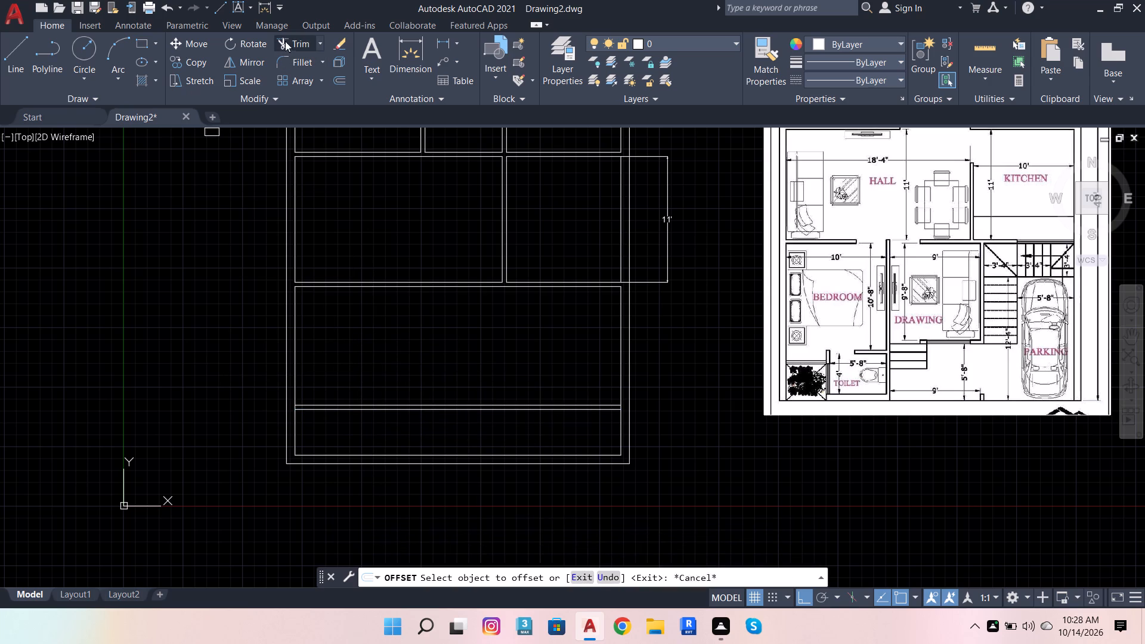
pyautogui.scroll(5, 277, 412)
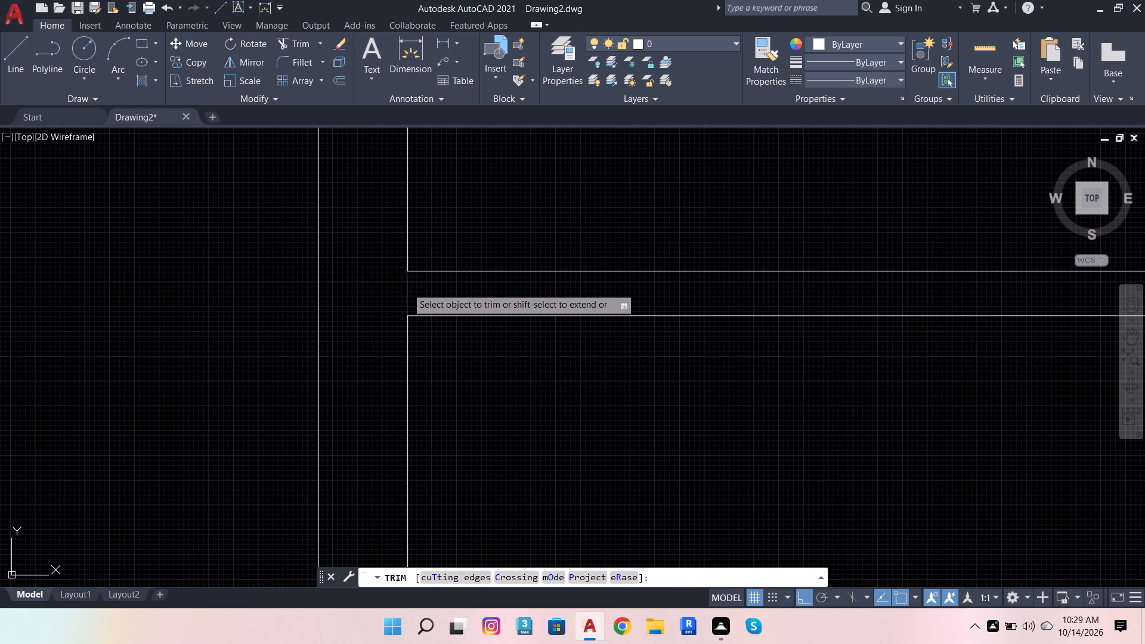
pyautogui.click(407, 287)
pyautogui.scroll(-6, 294, 333)
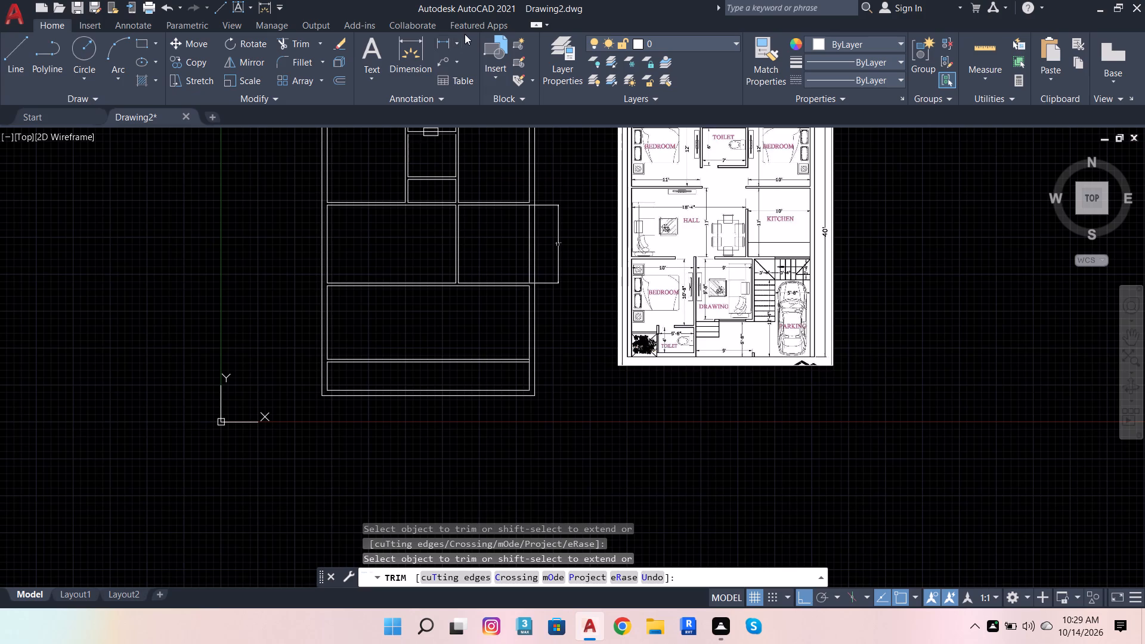
# Dimension the height of the lower bedroom band along its left inner wall line, placing it outside the left wall.
pyautogui.click(416, 39)
pyautogui.click(326, 312)
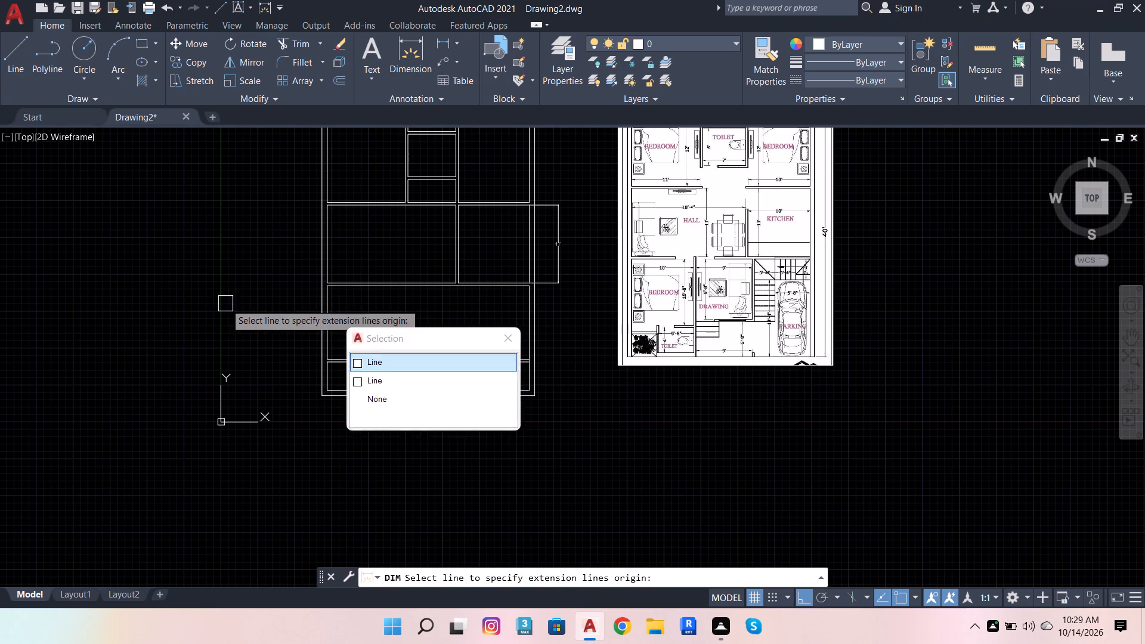
pyautogui.click(224, 304)
pyautogui.scroll(3, 261, 322)
pyautogui.scroll(-3, 259, 322)
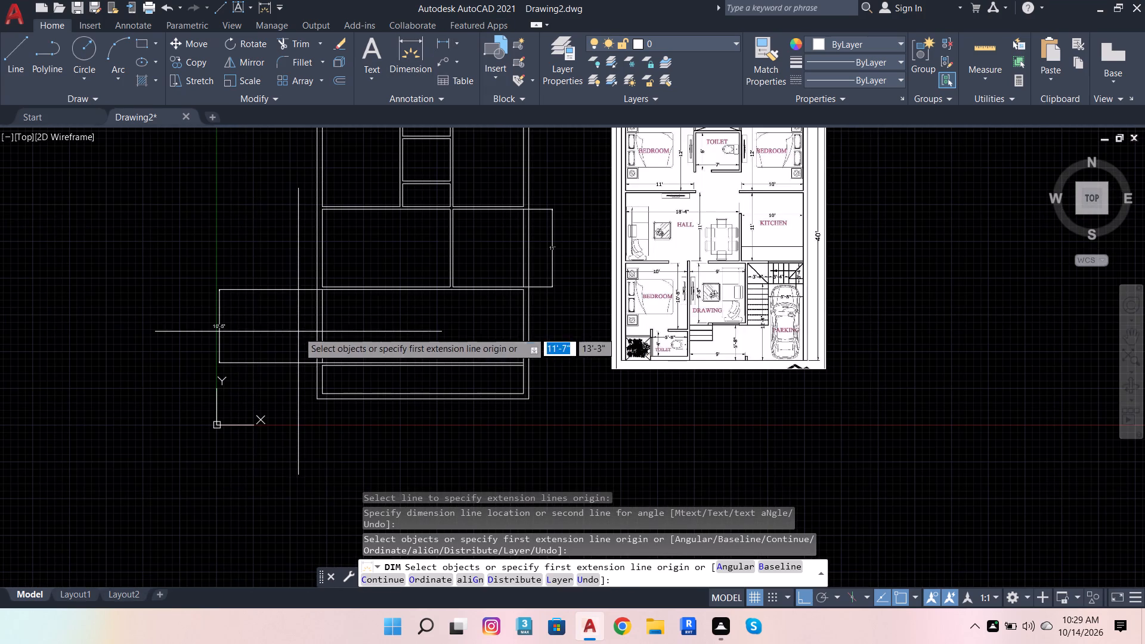
pyautogui.press('Escape')
pyautogui.press('Escape')
pyautogui.scroll(1, 356, 338)
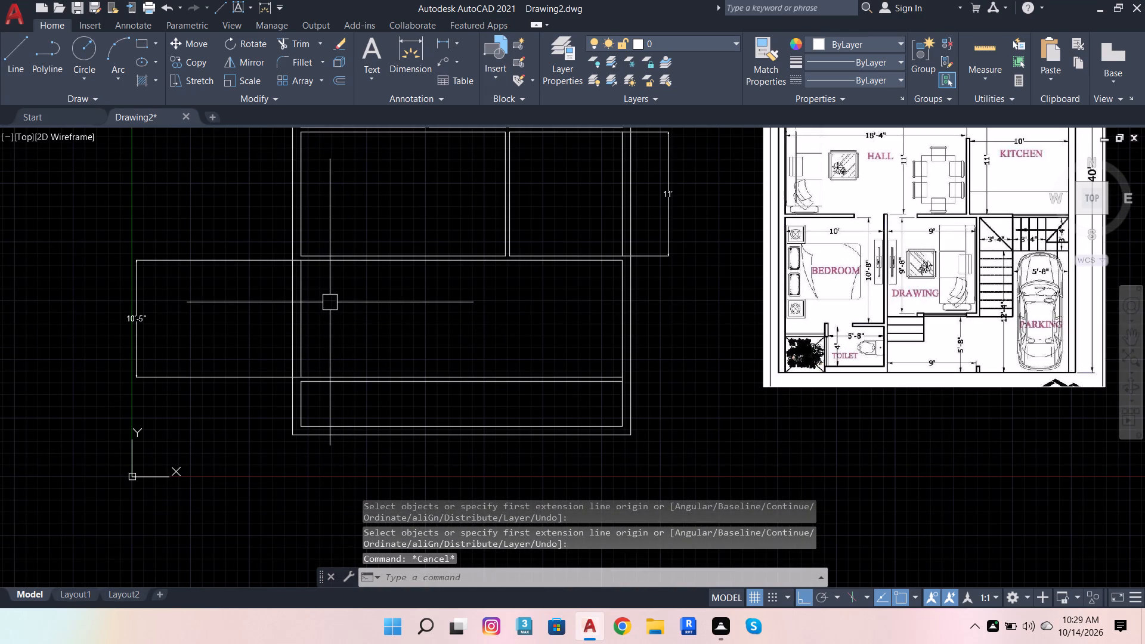
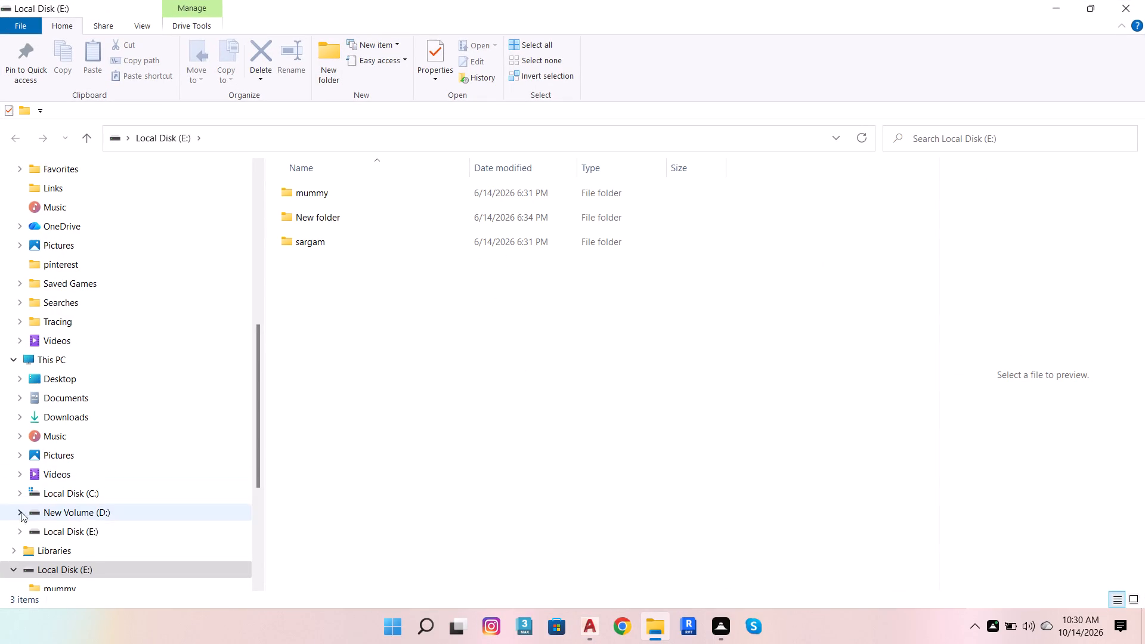
# Close the file browser window and return to the floor plan drawing.
pyautogui.doubleClick(199, 570)
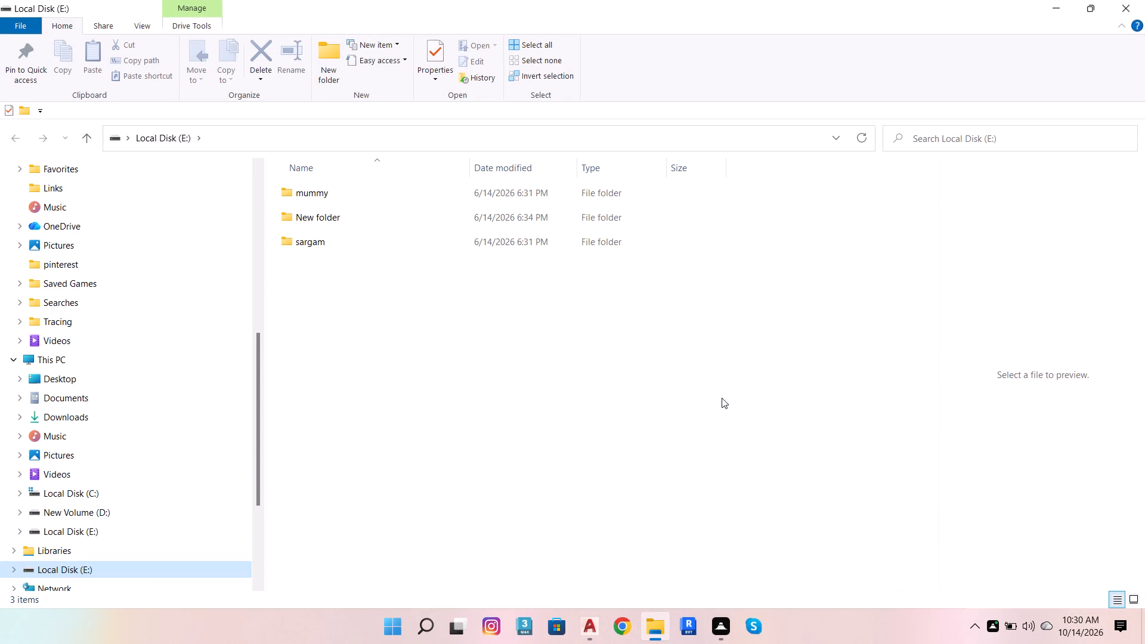
pyautogui.click(1144, 0)
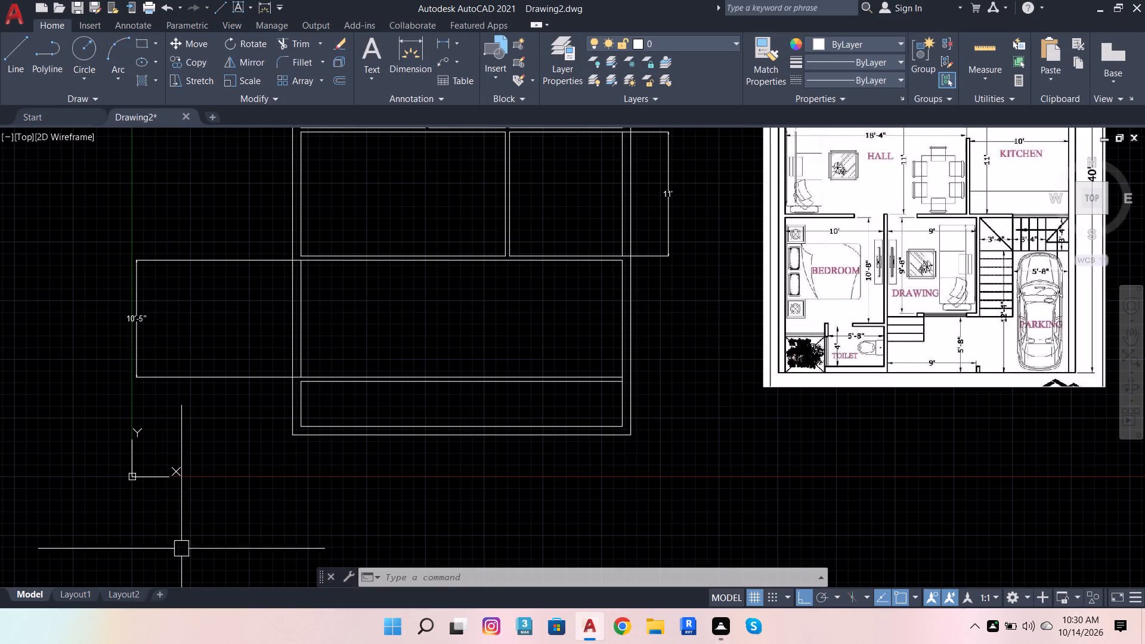
pyautogui.click(1142, 586)
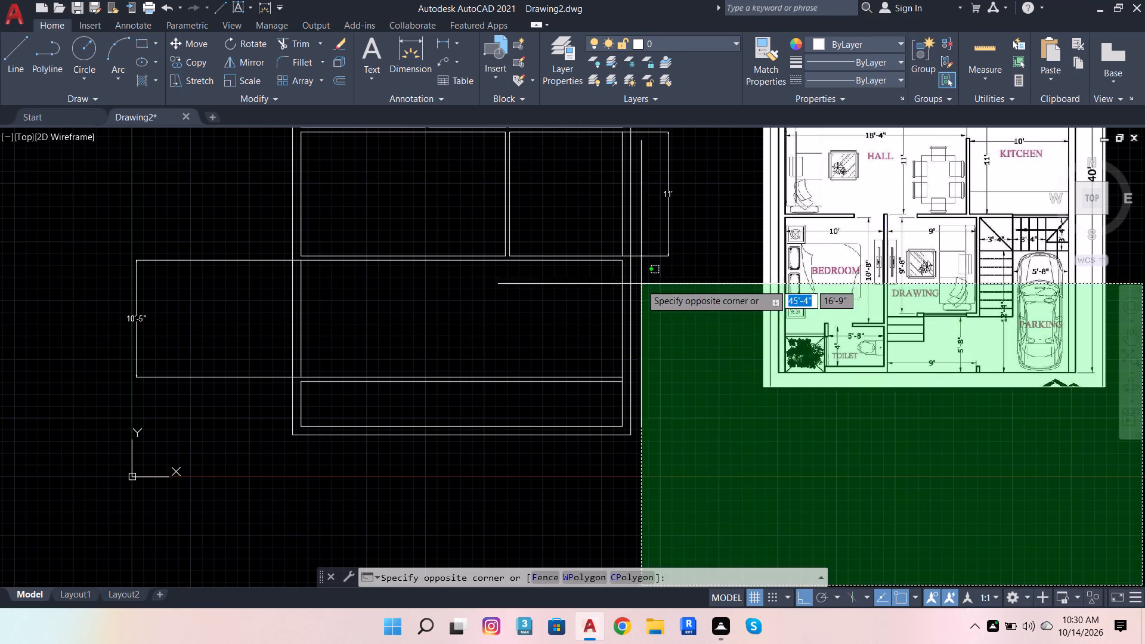
pyautogui.click(818, 476)
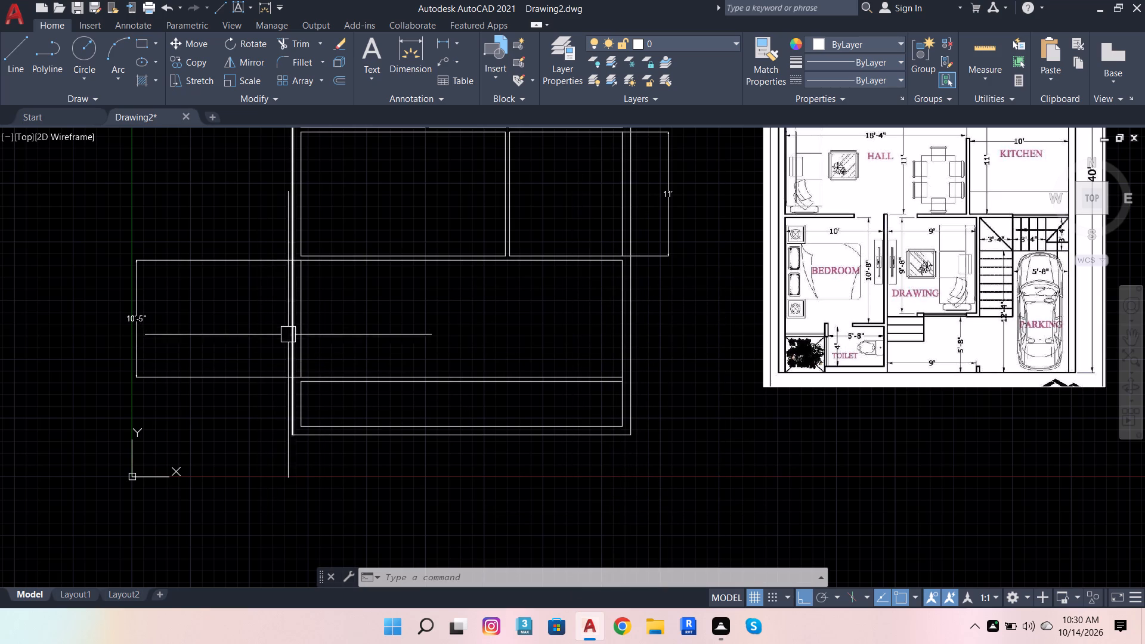
# Offset the lower bedroom's left inner wall line 10' to the right to mark the bedroom's width.
pyautogui.click(311, 339)
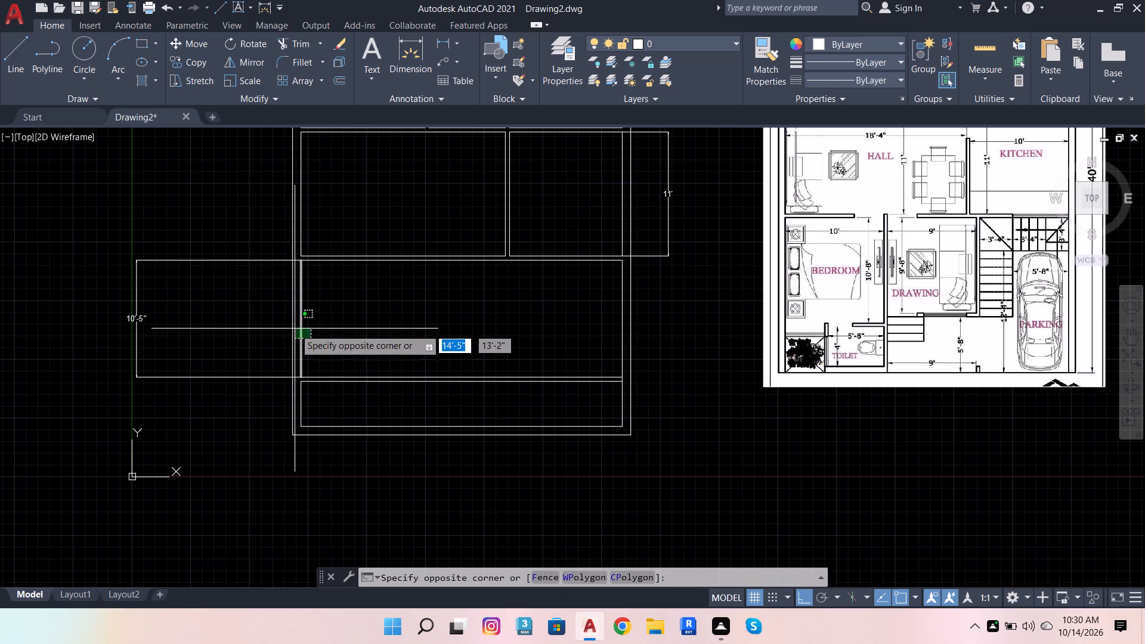
pyautogui.click(298, 323)
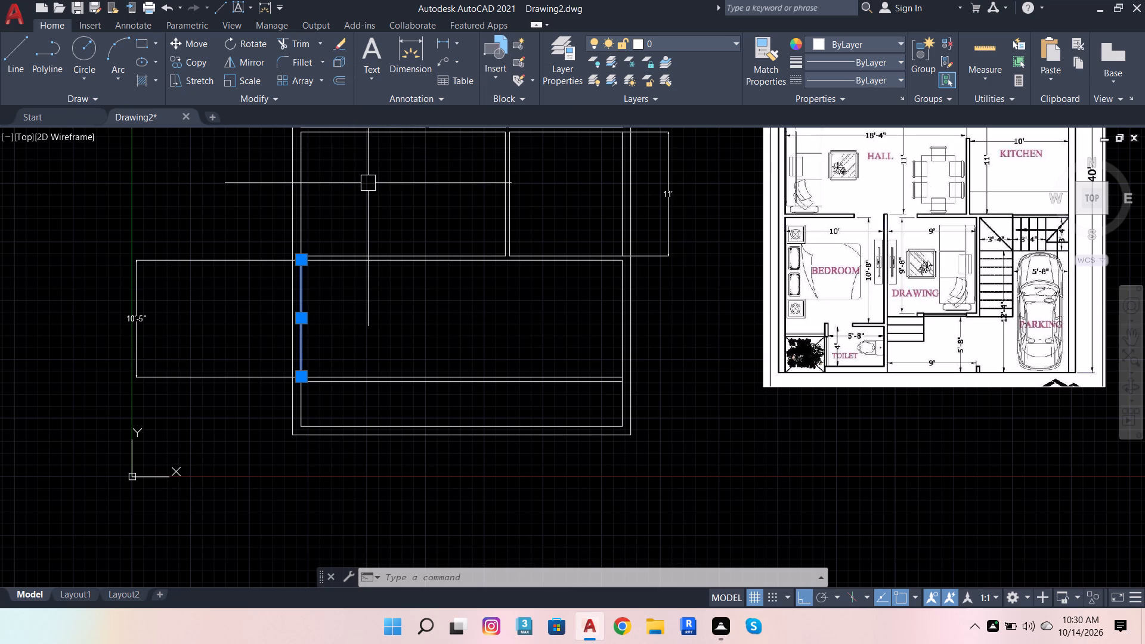
pyautogui.click(339, 79)
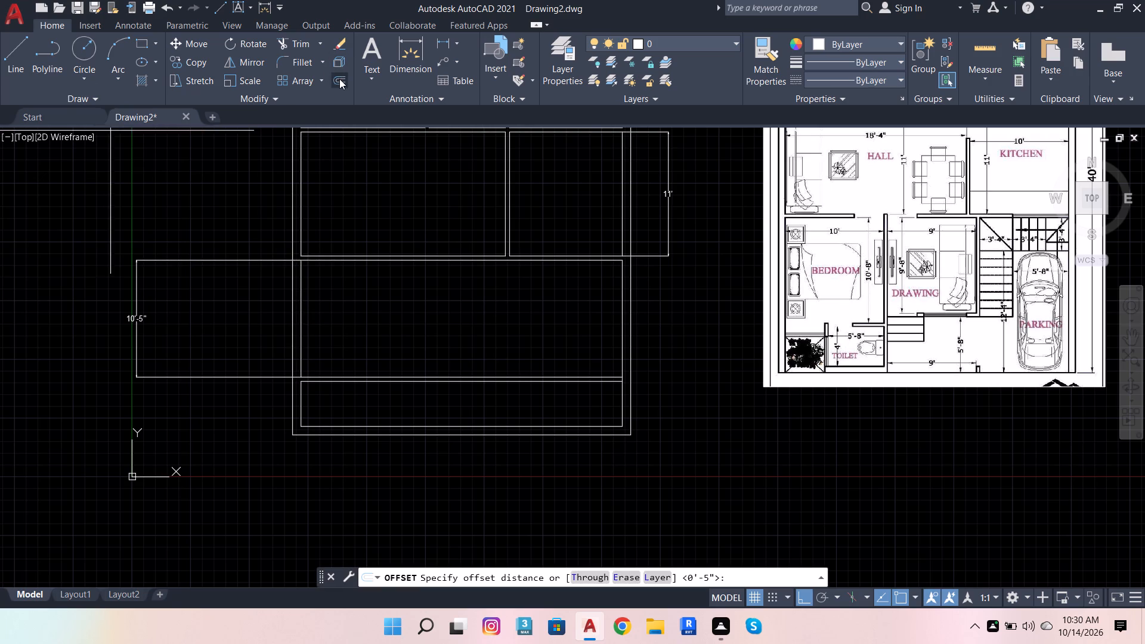
pyautogui.click(301, 264)
pyautogui.write("10'")
pyautogui.press('Return')
pyautogui.click(468, 300)
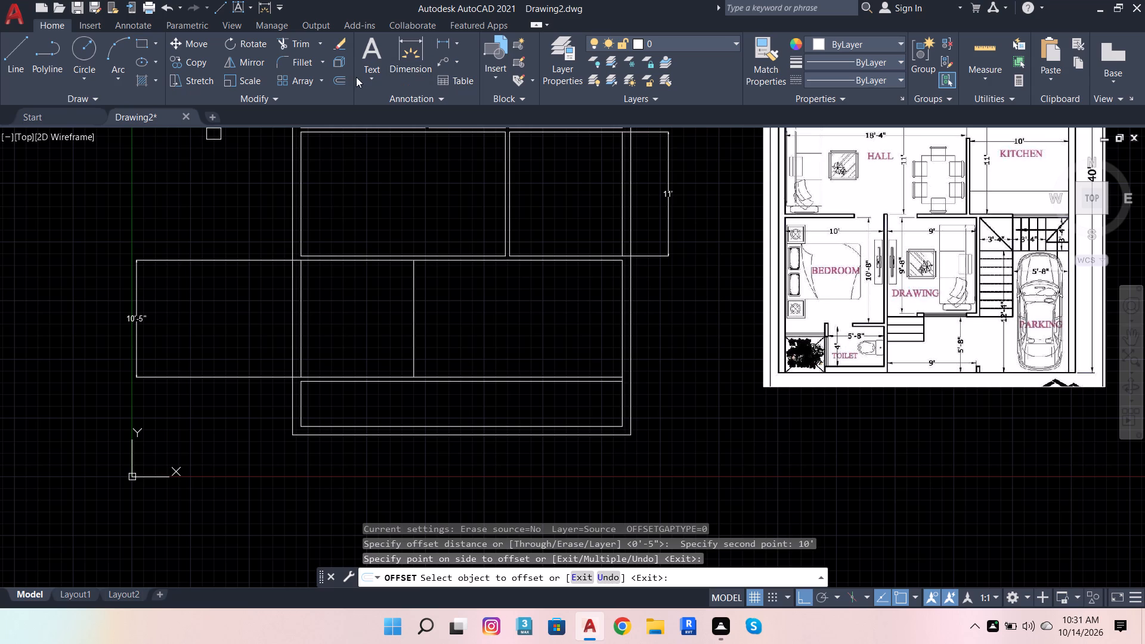
# Offset the new bedroom wall line 4.5" to the right to form the partition between bedroom and drawing room.
pyautogui.click(338, 79)
pyautogui.click(413, 264)
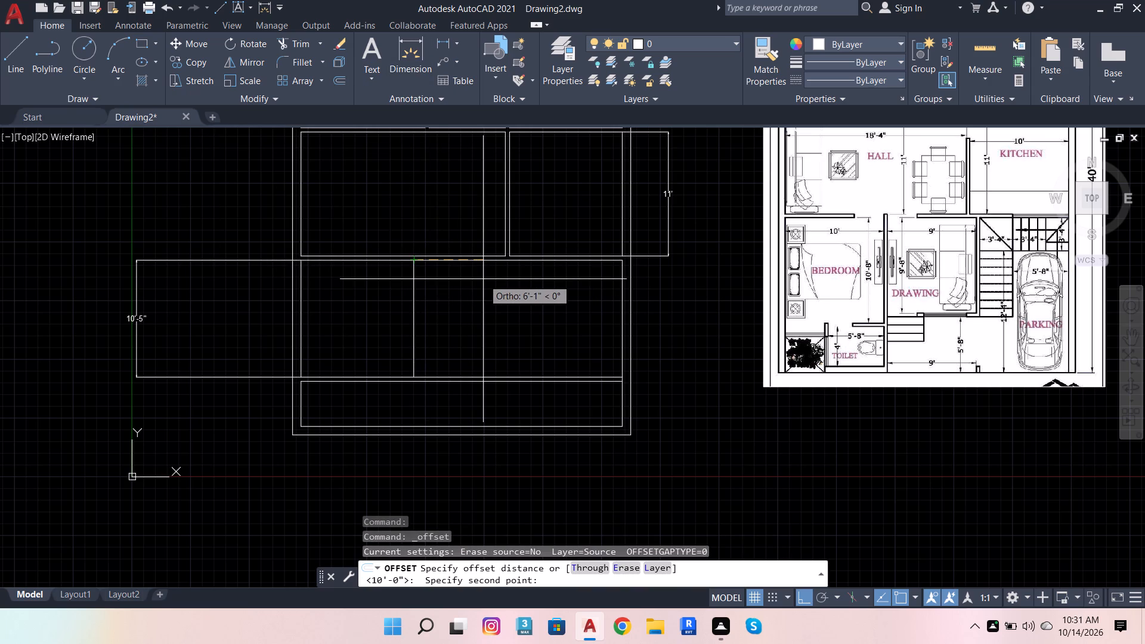
pyautogui.write('4.5')
pyautogui.press('Return')
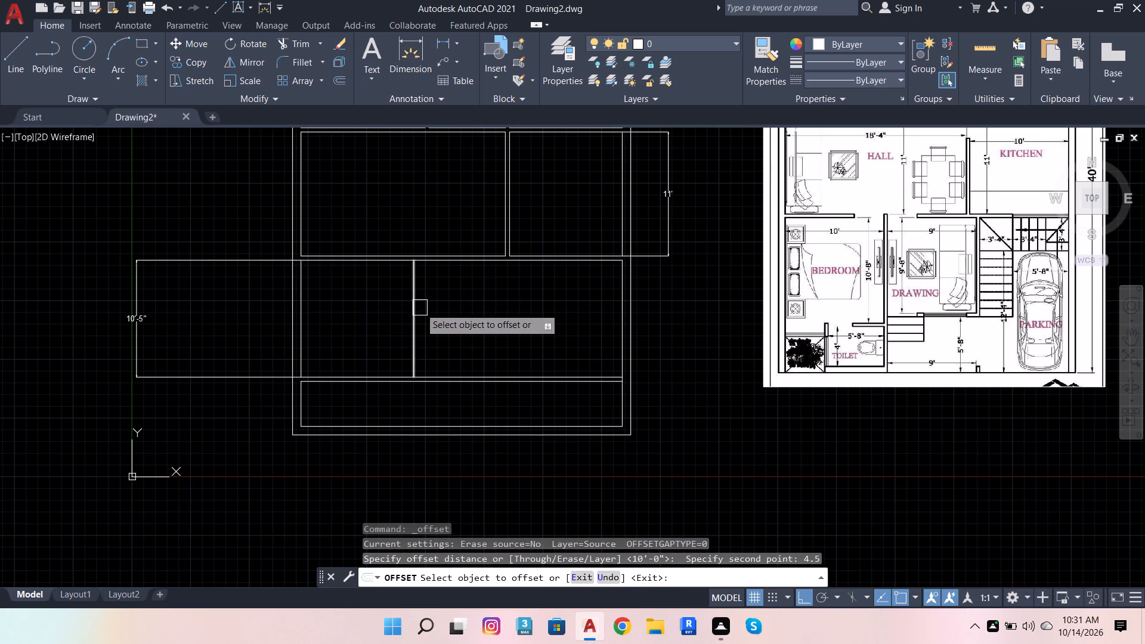
pyautogui.click(420, 308)
pyautogui.click(465, 299)
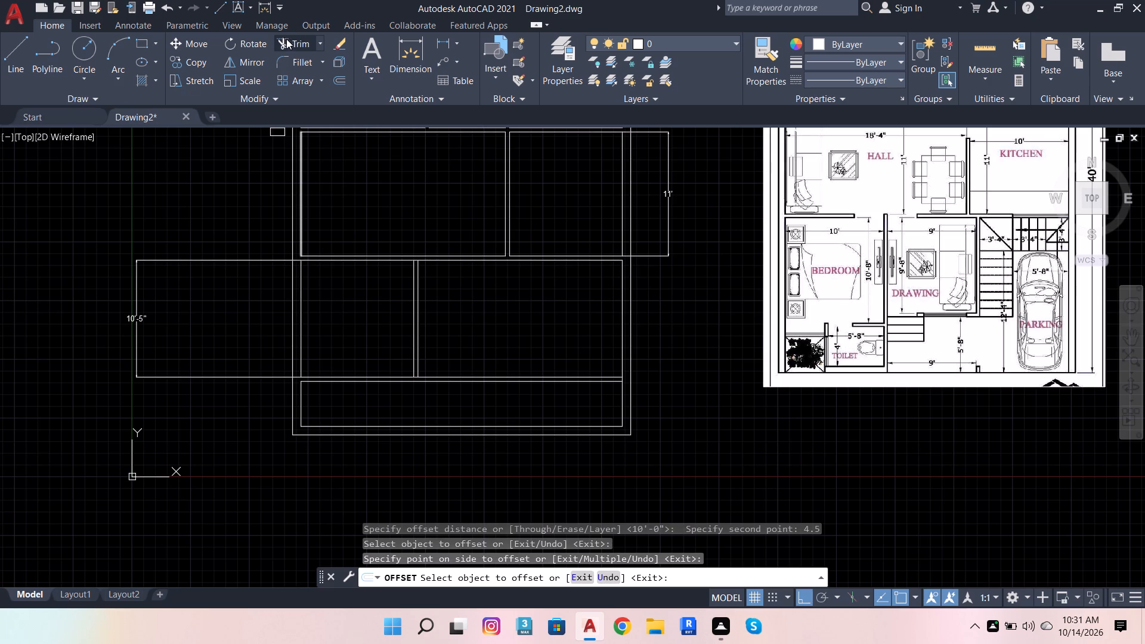
# Trim the horizontal wall lines between the partition's two lines at its upper and lower ends.
pyautogui.click(290, 42)
pyautogui.scroll(4, 388, 262)
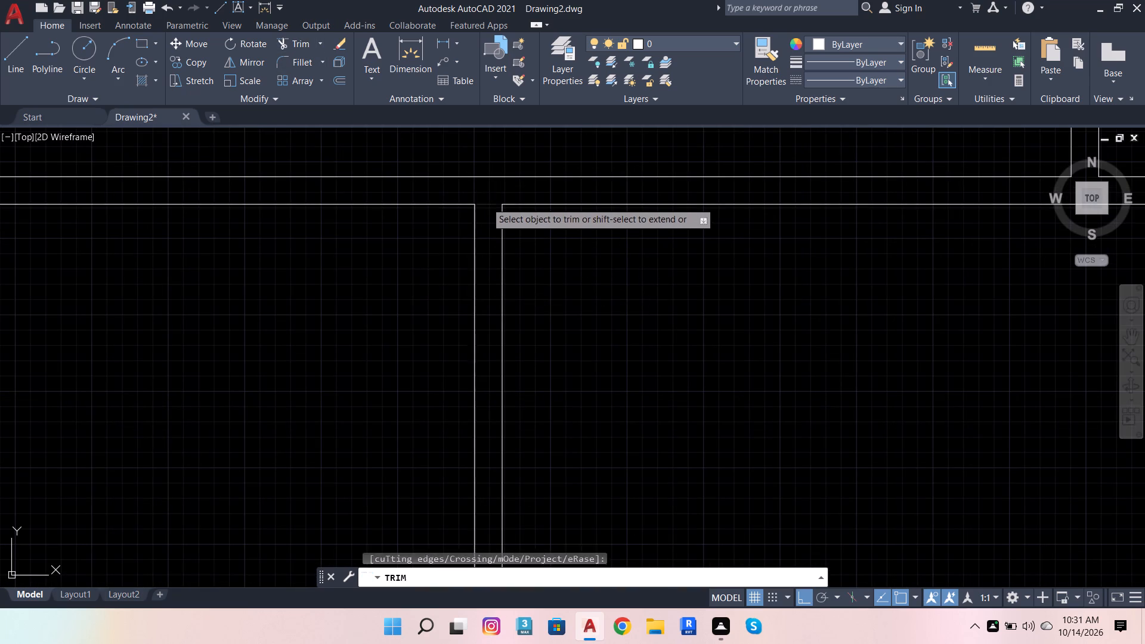
pyautogui.click(486, 202)
pyautogui.scroll(-3, 539, 198)
pyautogui.scroll(3, 542, 377)
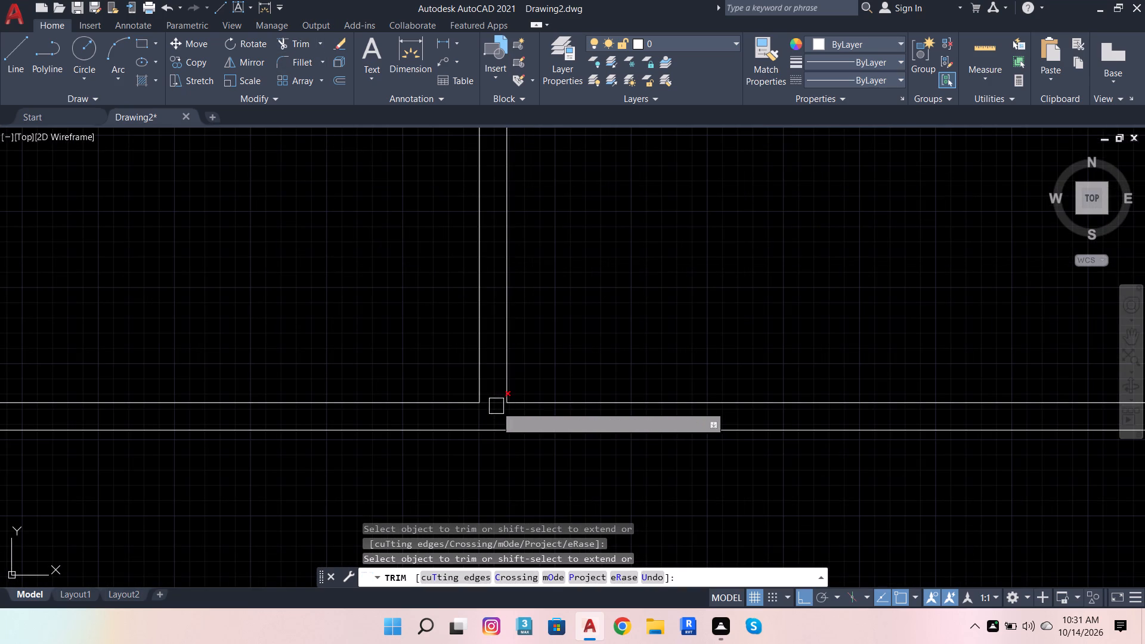
pyautogui.click(490, 404)
pyautogui.scroll(-2, 496, 341)
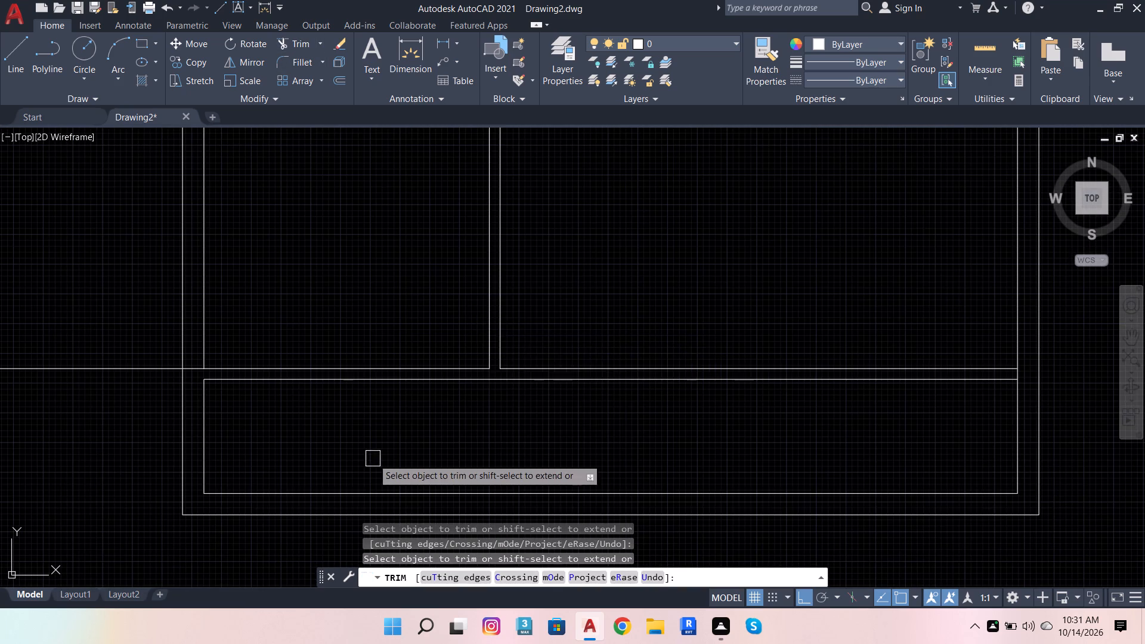
pyautogui.scroll(-2, 373, 459)
pyautogui.press('Escape')
pyautogui.press('Escape')
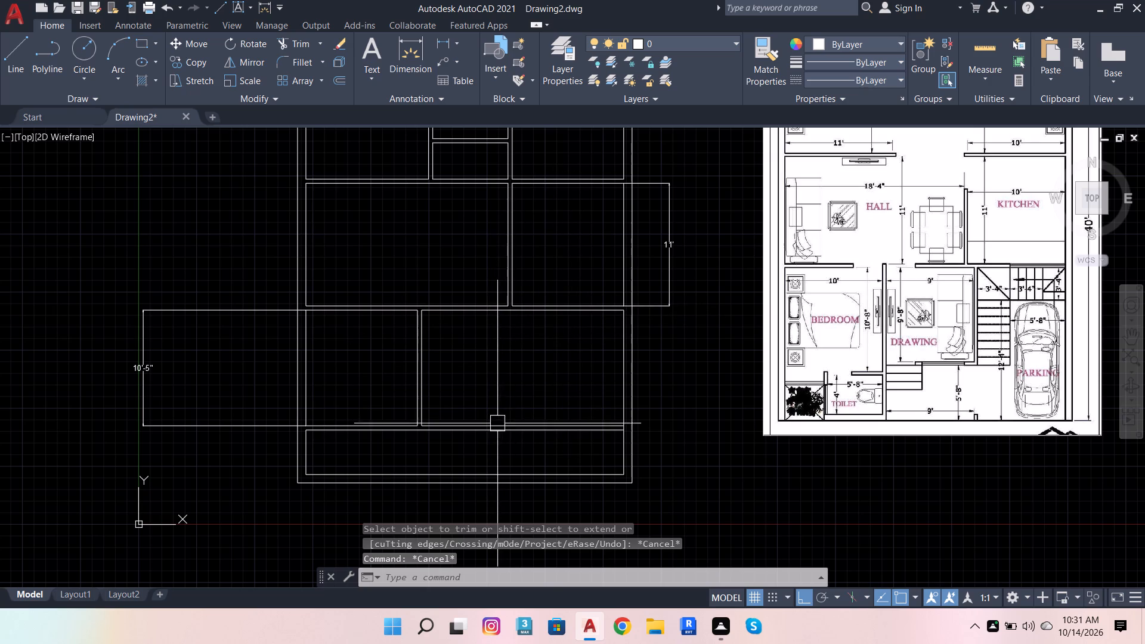
# Extend the partition's right-hand line down to the inner bottom wall line.
pyautogui.scroll(1, 484, 444)
pyautogui.scroll(-1, 480, 444)
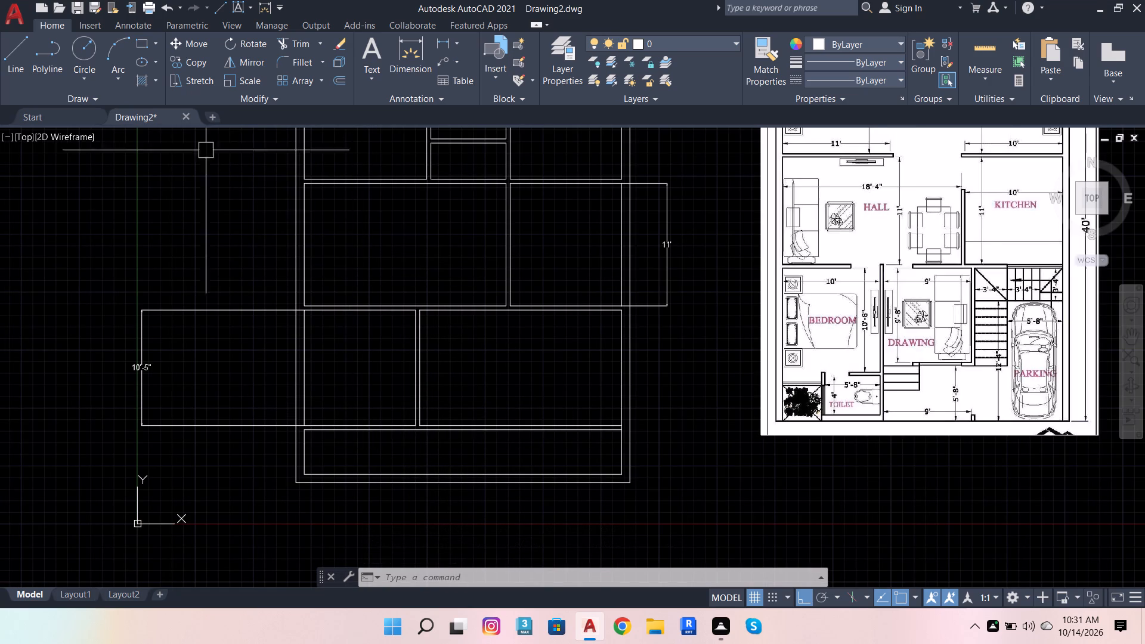
pyautogui.click(302, 44)
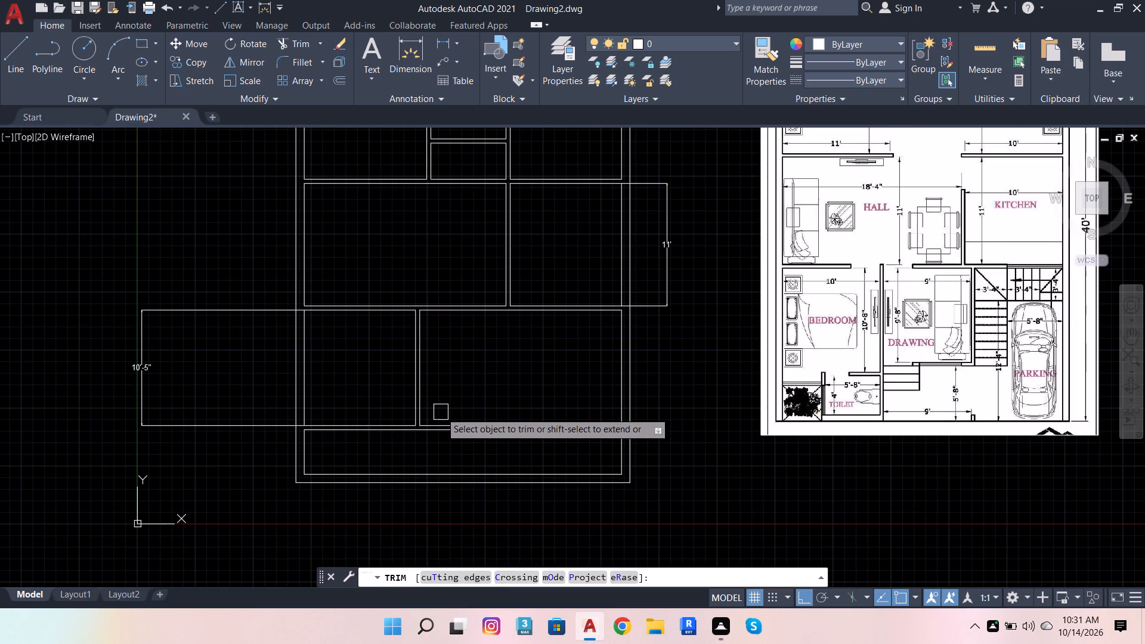
pyautogui.keyDown('shift'); pyautogui.click(425, 393); pyautogui.keyUp('shift')
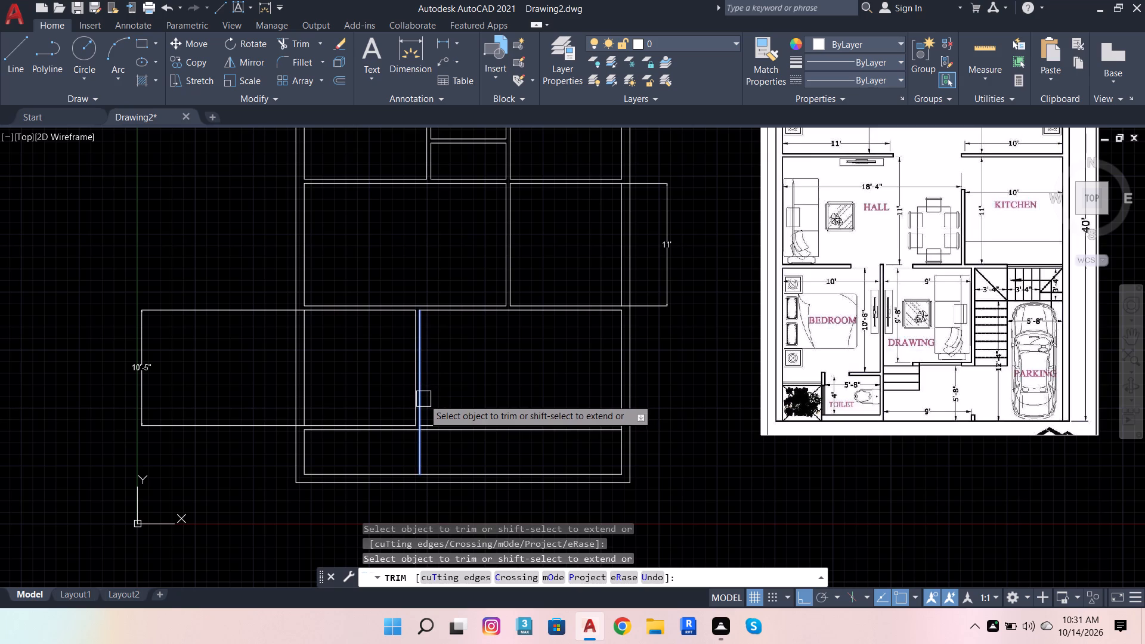
pyautogui.keyDown('shift'); pyautogui.click(423, 399); pyautogui.keyUp('shift')
# Trim the third horizontal wall's two lines on the drawing room side of the partition.
pyautogui.click(459, 390)
pyautogui.click(462, 451)
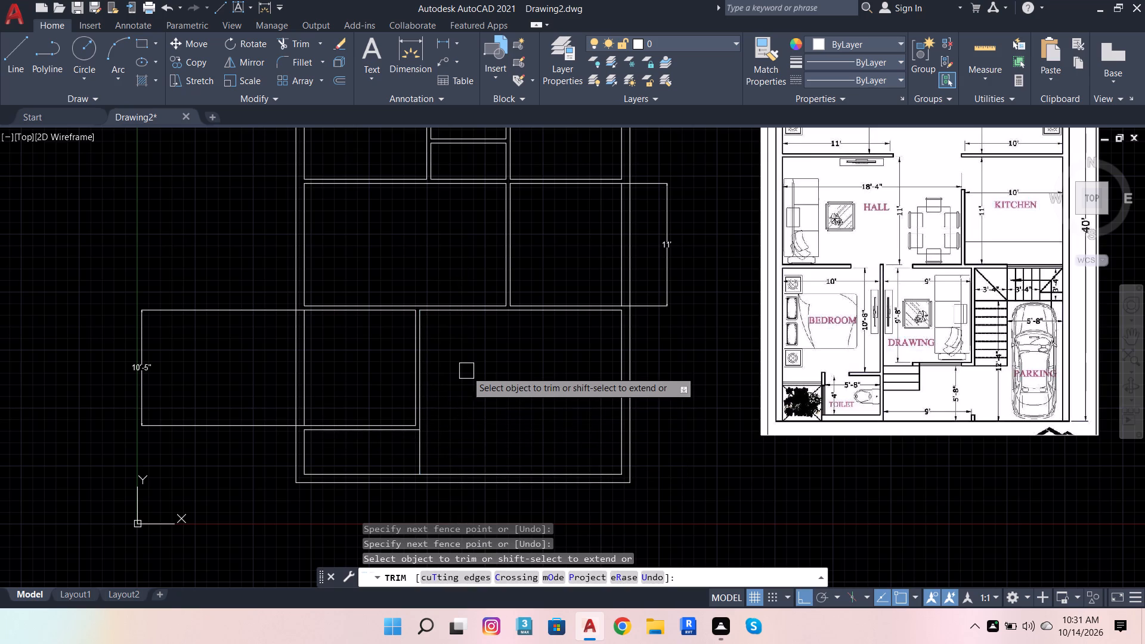
pyautogui.press('Escape')
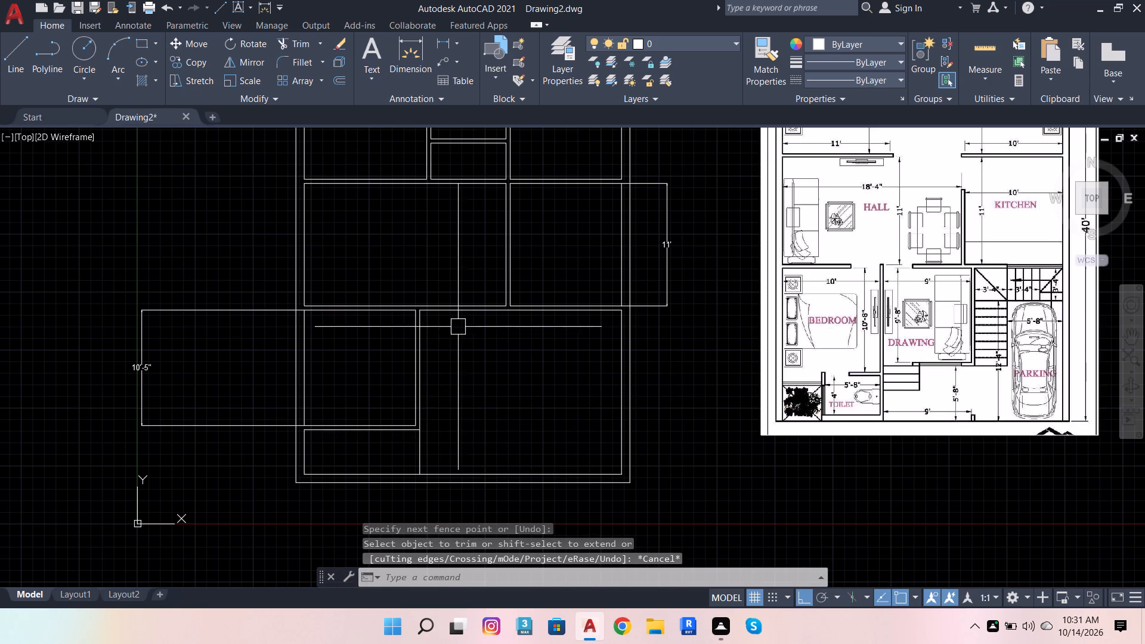
# Offset the drawing room's upper wall line 9'8" downward to mark the room's depth.
pyautogui.click(465, 316)
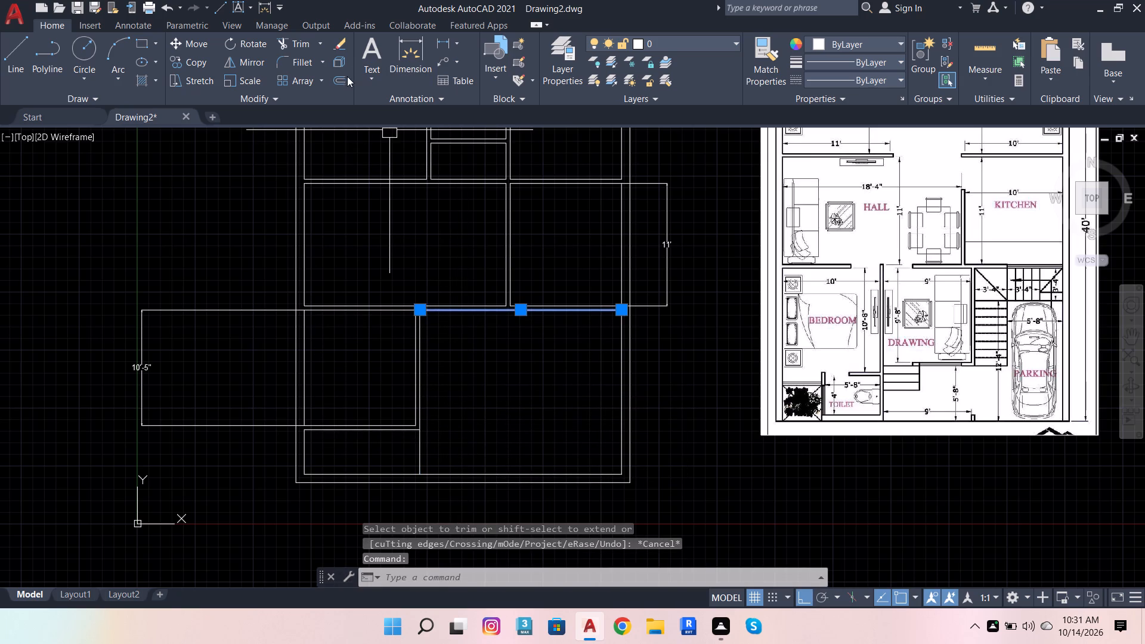
pyautogui.click(346, 82)
pyautogui.click(420, 318)
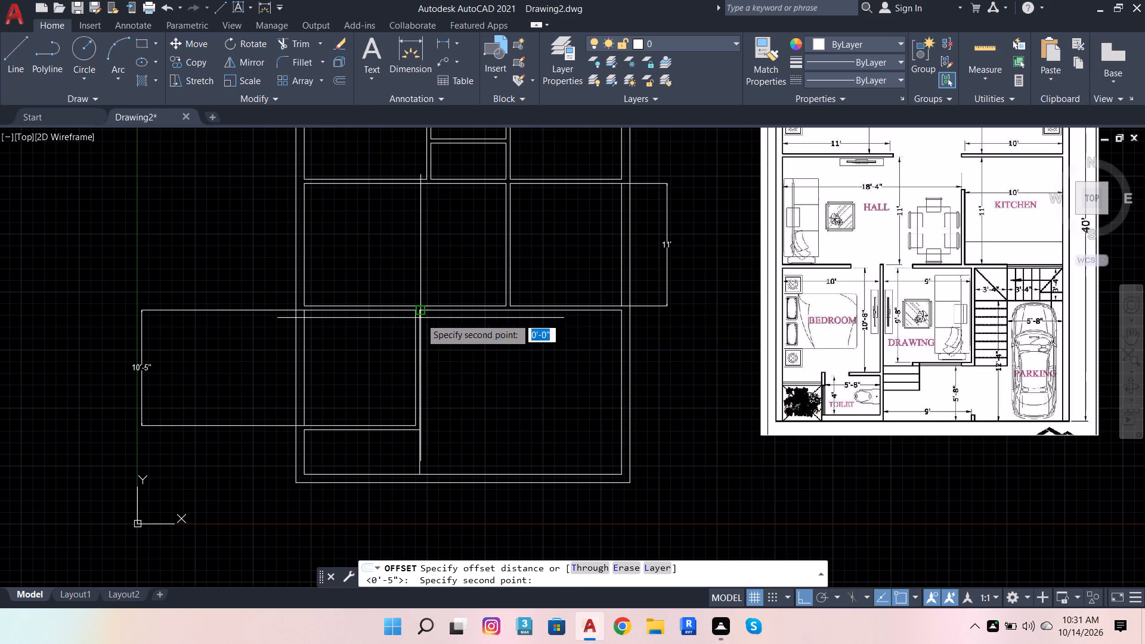
pyautogui.write("9'")
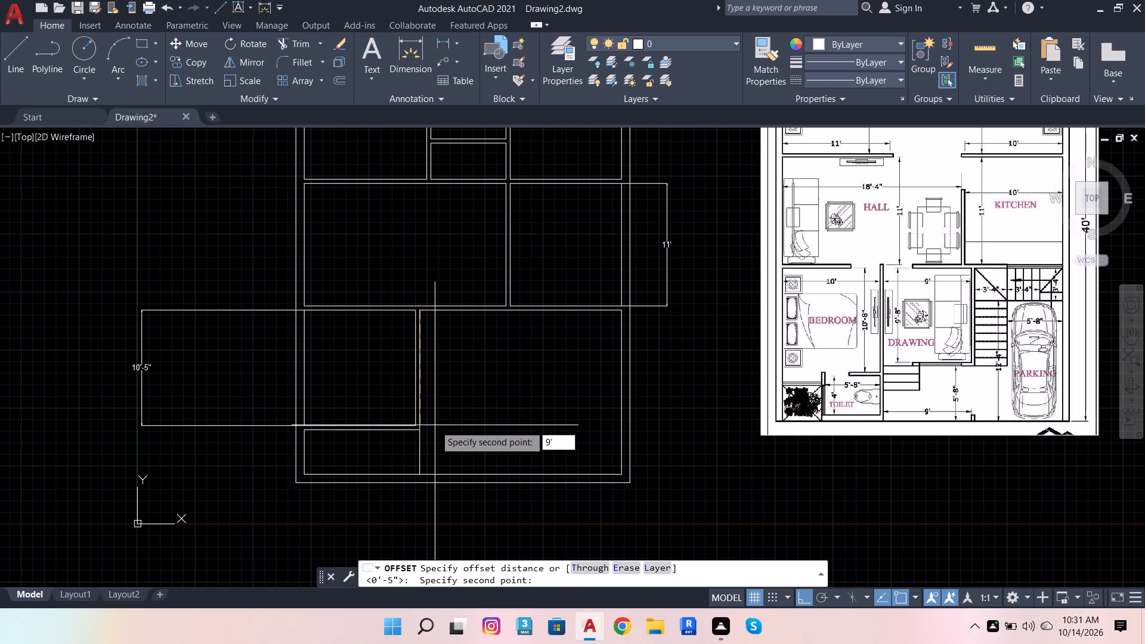
pyautogui.press('8')
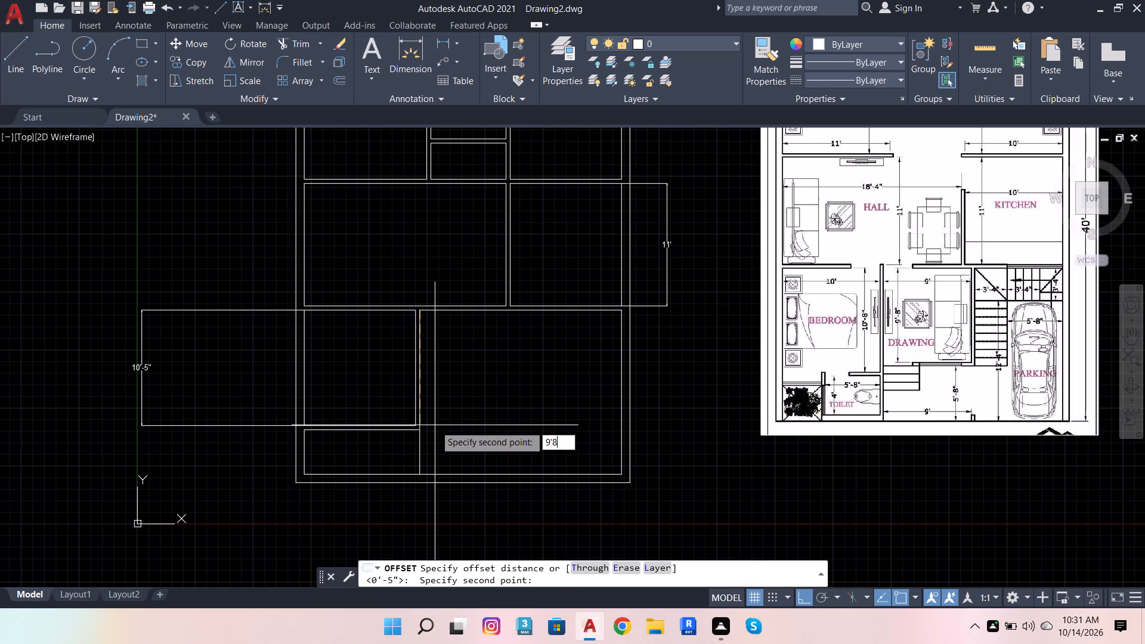
pyautogui.press('Return')
pyautogui.click(435, 425)
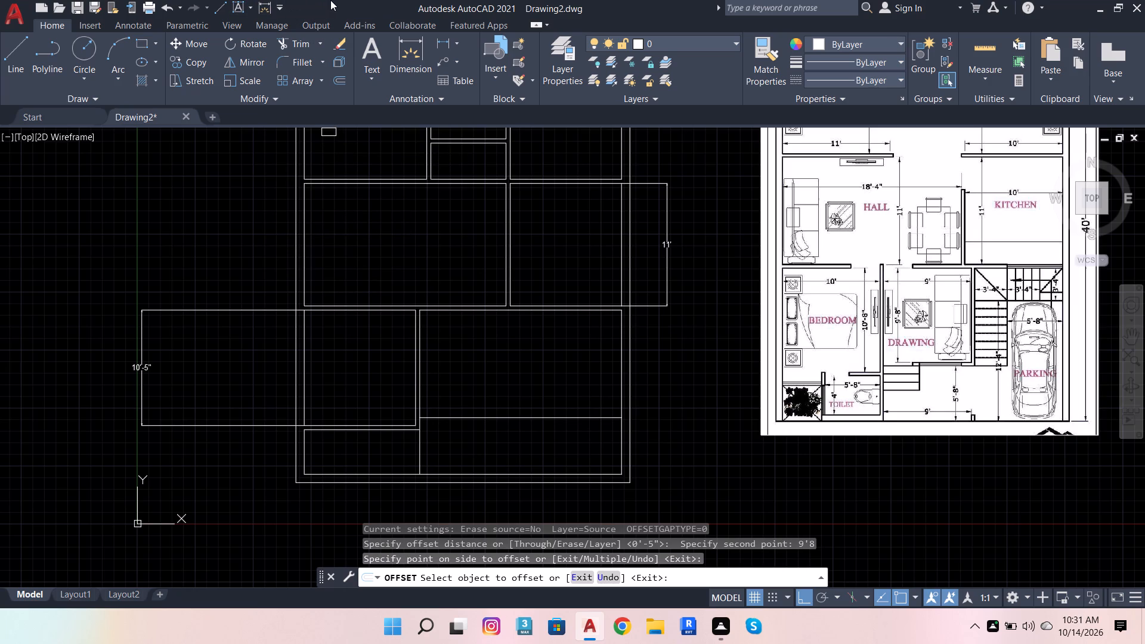
# Offset the drawing room's new lower wall line 4.5" upward to form the wall thickness.
pyautogui.click(337, 80)
pyautogui.scroll(3, 428, 400)
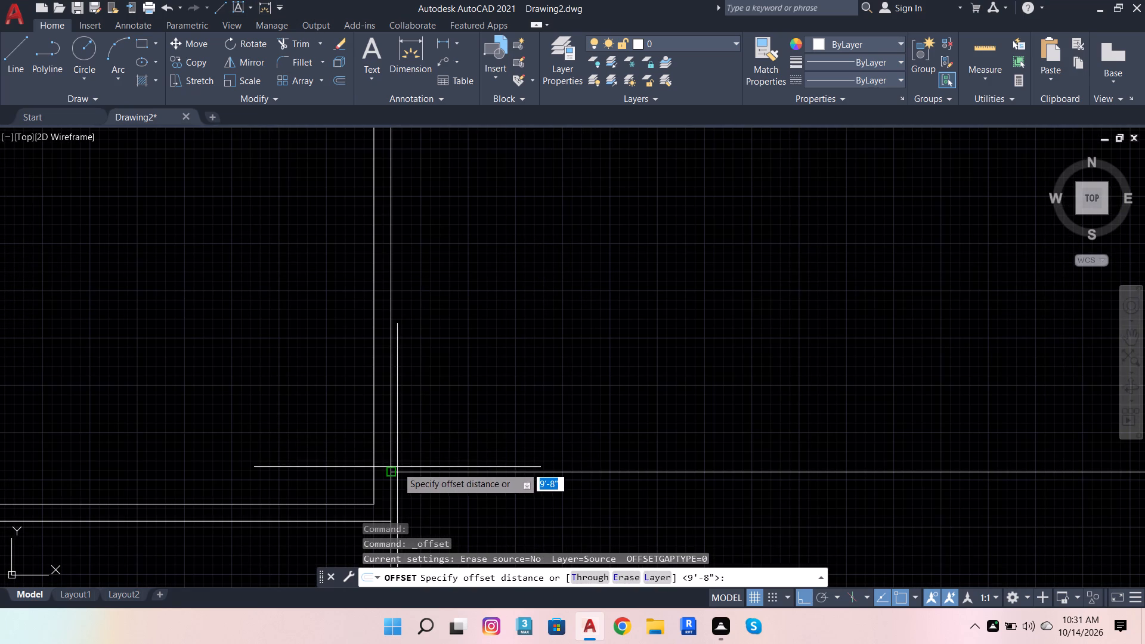
pyautogui.click(397, 467)
pyautogui.write('4.5')
pyautogui.press('Return')
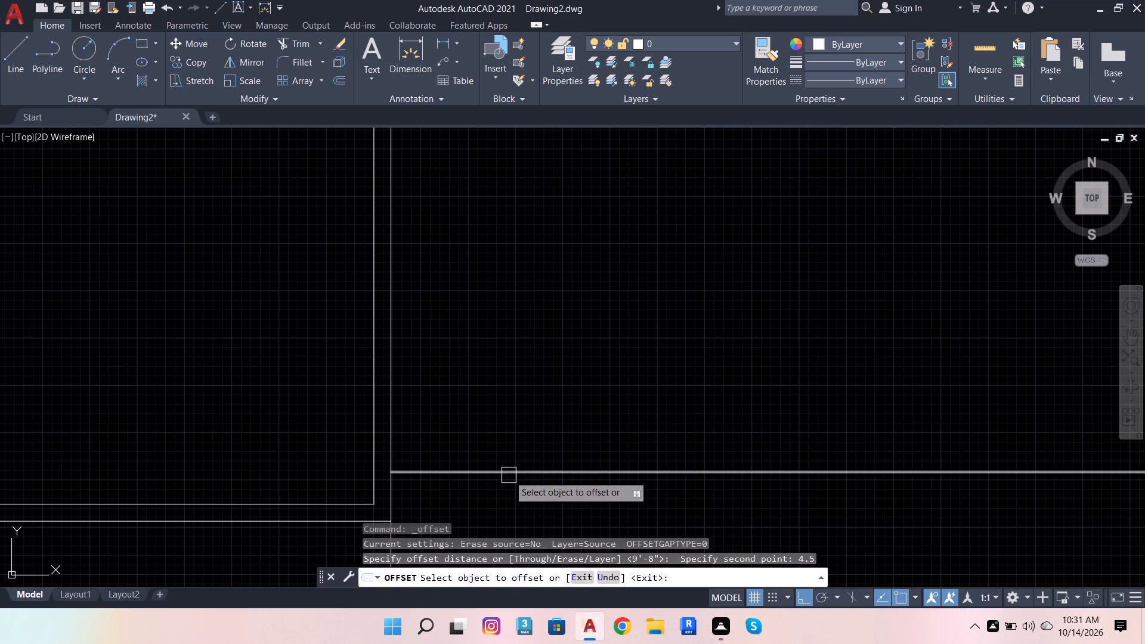
pyautogui.click(509, 475)
pyautogui.click(523, 421)
# Offset the partition's right-hand line 9' to the right to mark the drawing room's width.
pyautogui.scroll(-4, 536, 461)
pyautogui.scroll(1, 608, 444)
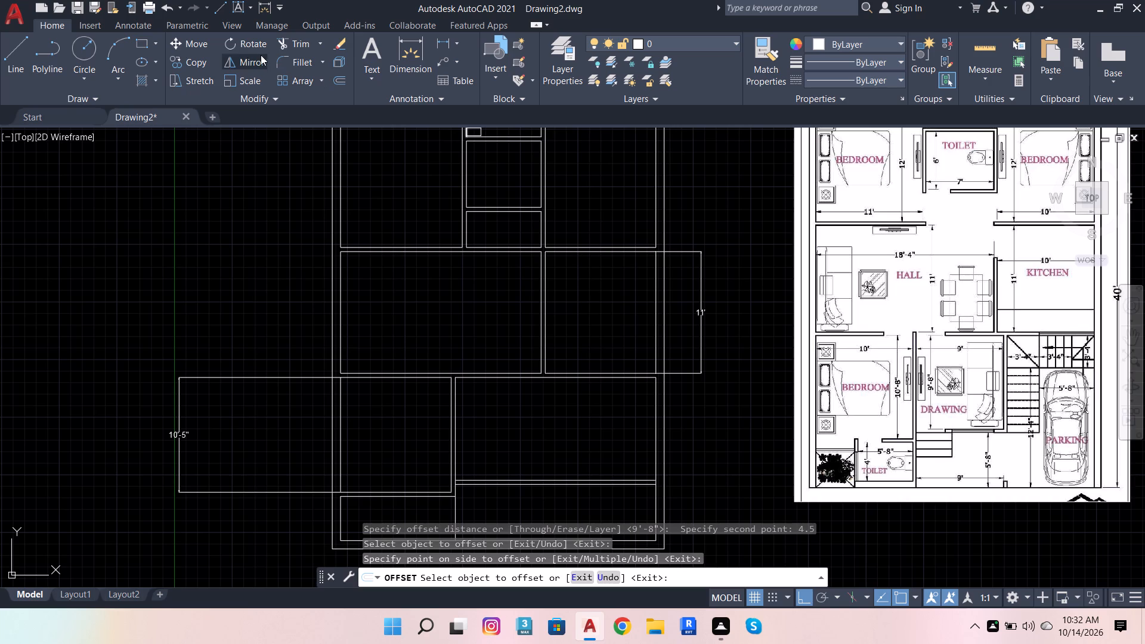
pyautogui.click(336, 81)
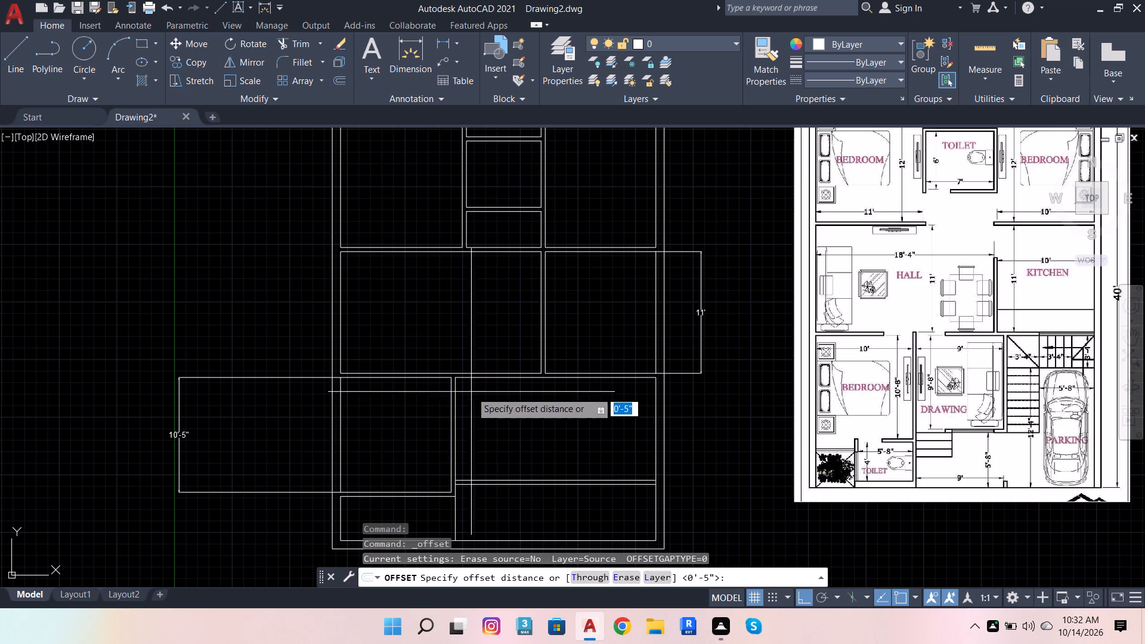
pyautogui.click(457, 381)
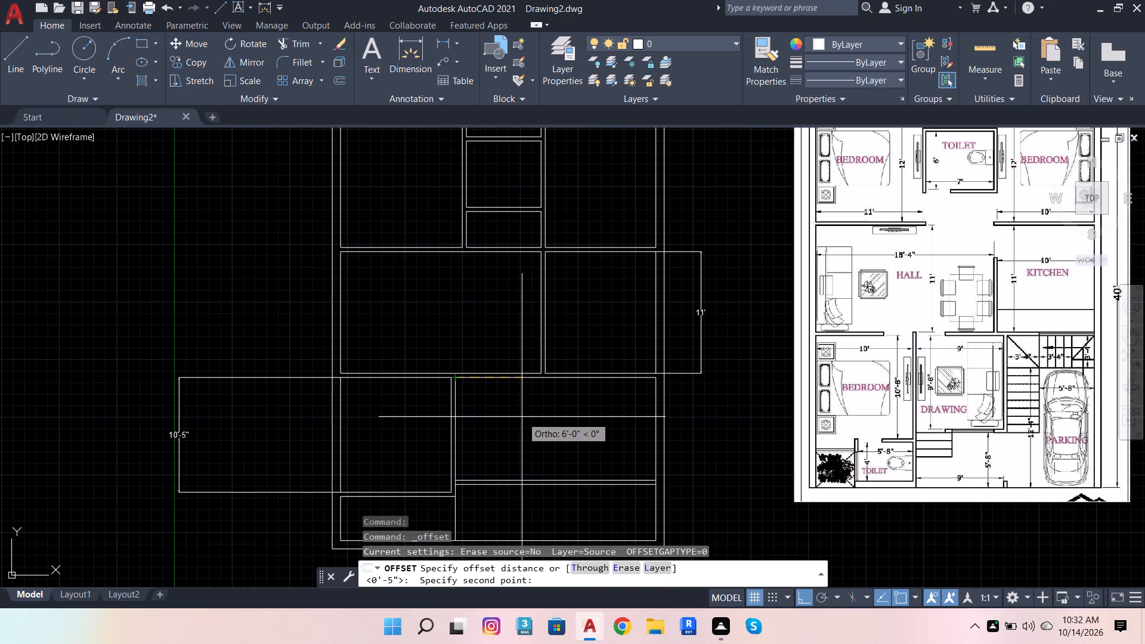
pyautogui.write("9'")
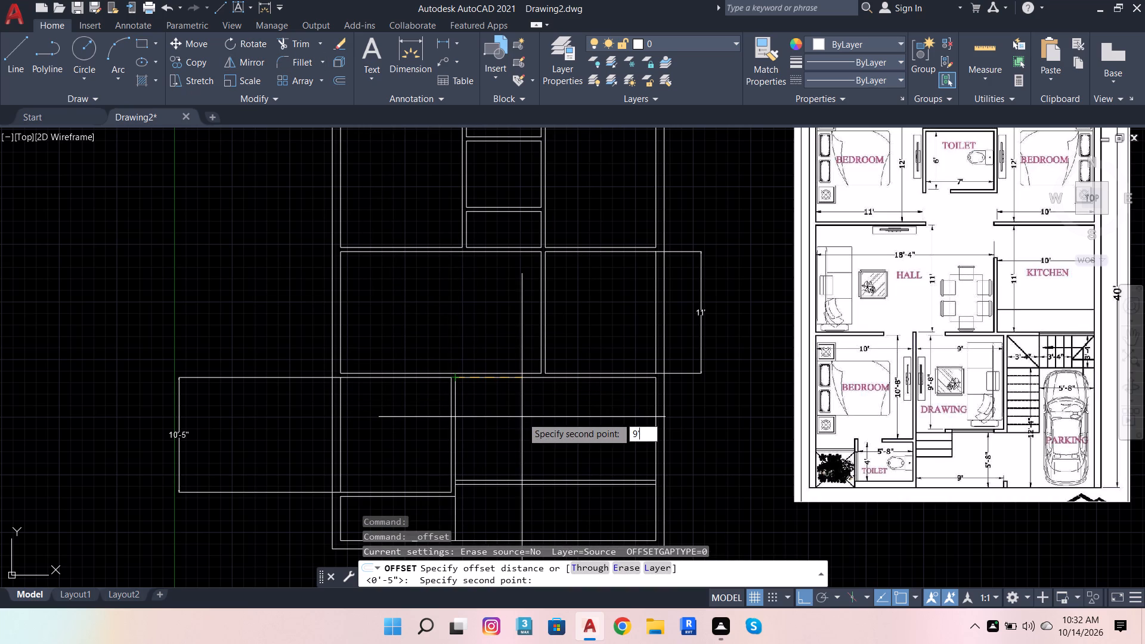
pyautogui.press('Return')
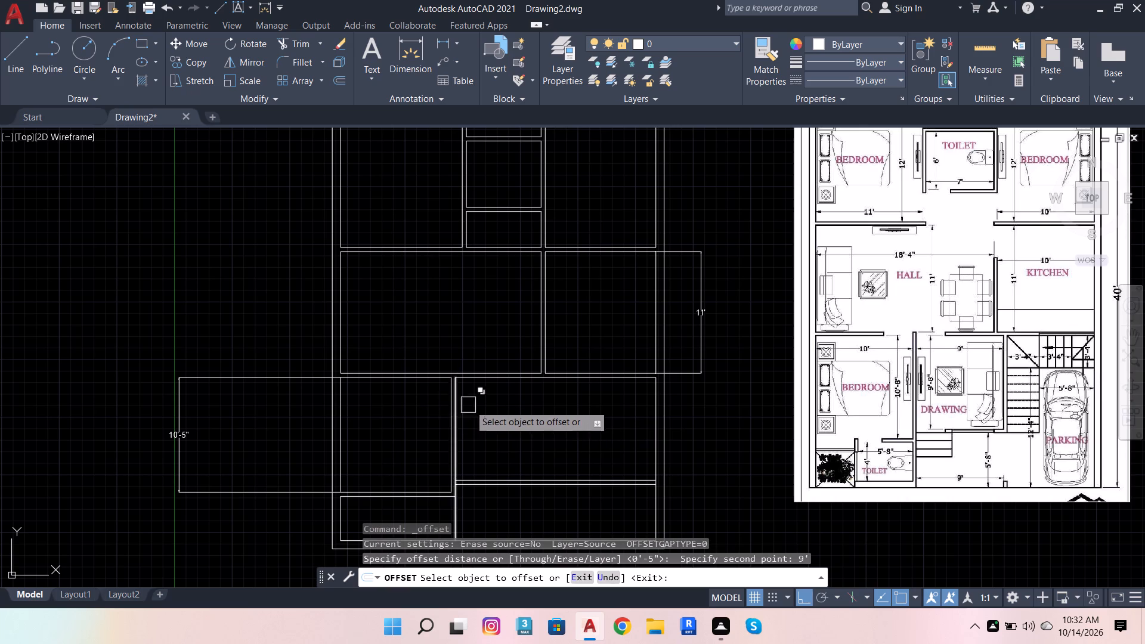
pyautogui.click(462, 404)
pyautogui.click(580, 404)
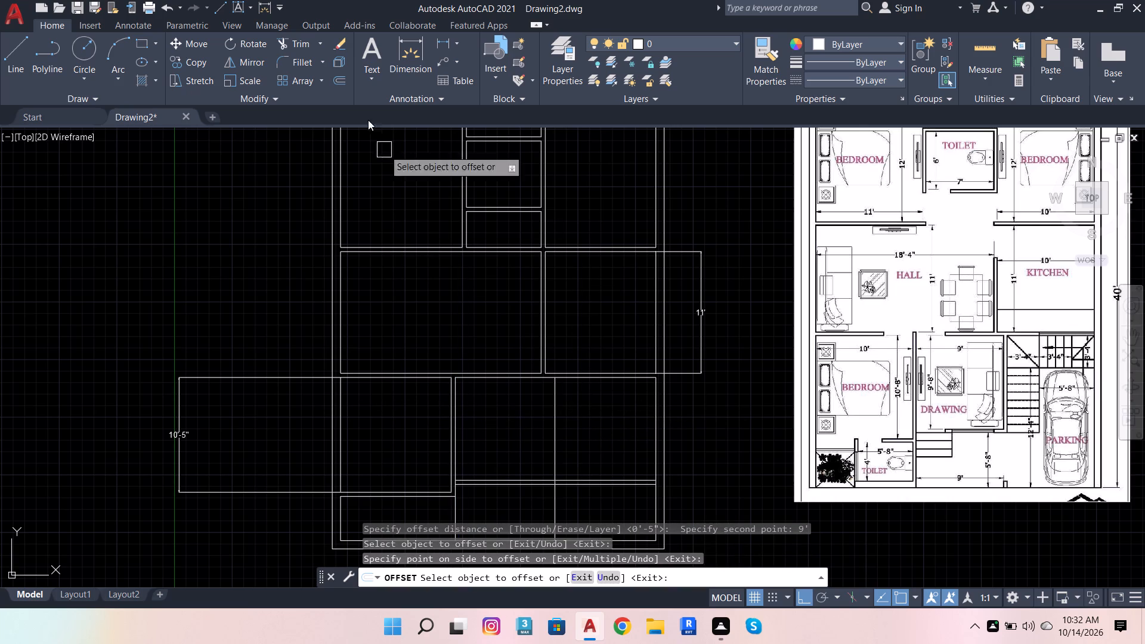
# Offset the drawing room's right-hand wall line 4.5" to the right to form the wall thickness.
pyautogui.click(338, 79)
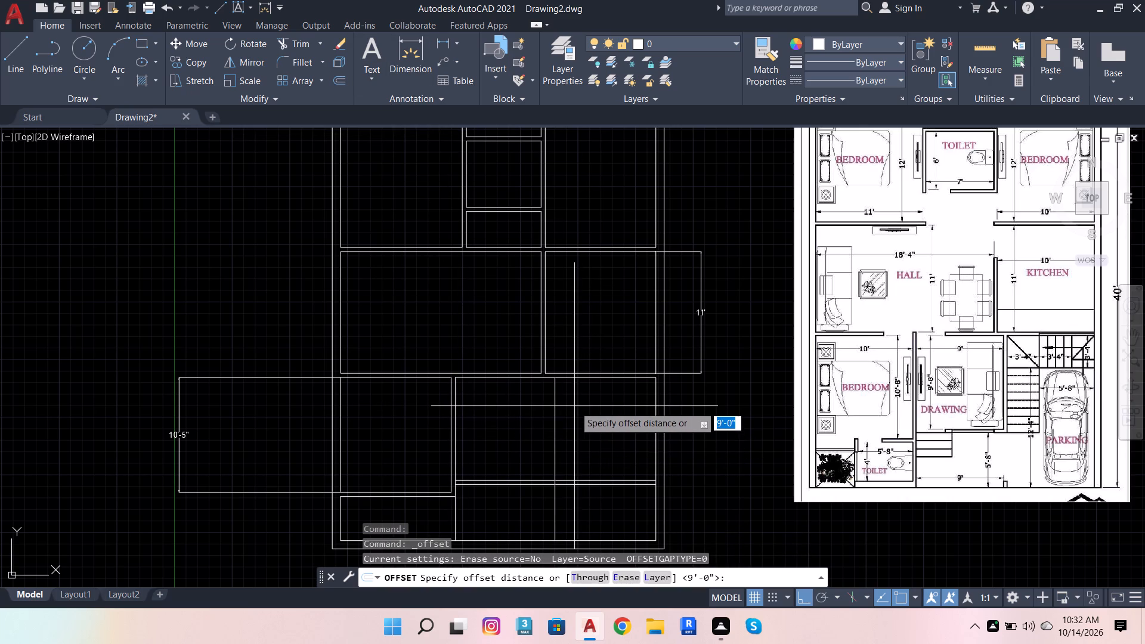
pyautogui.scroll(3, 553, 383)
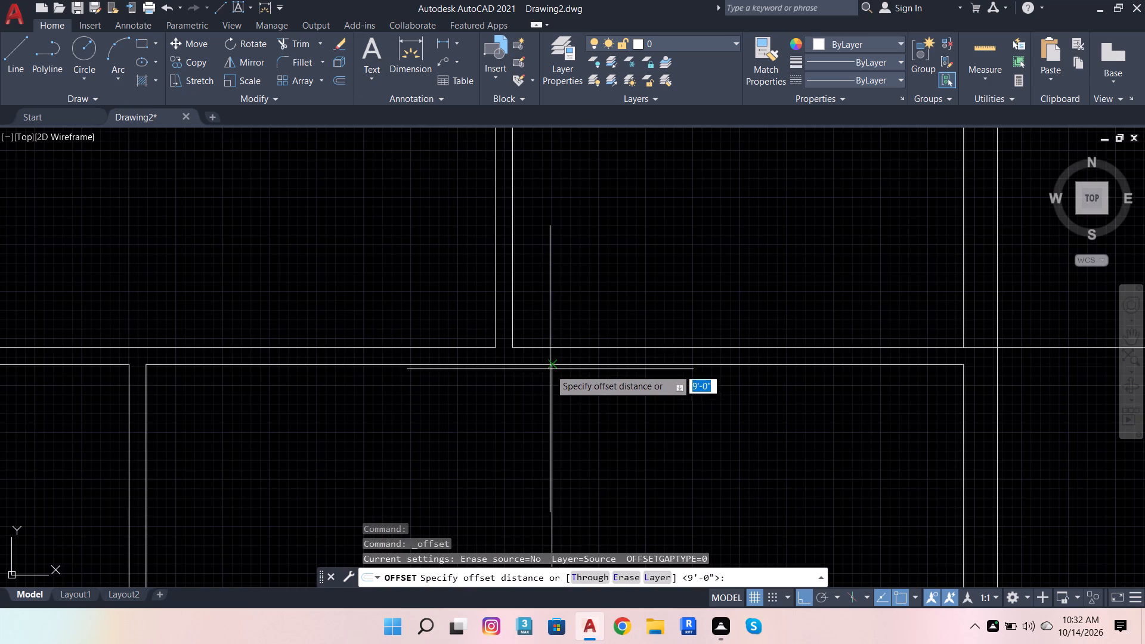
pyautogui.click(550, 369)
pyautogui.write('4.5')
pyautogui.press('Return')
pyautogui.click(555, 412)
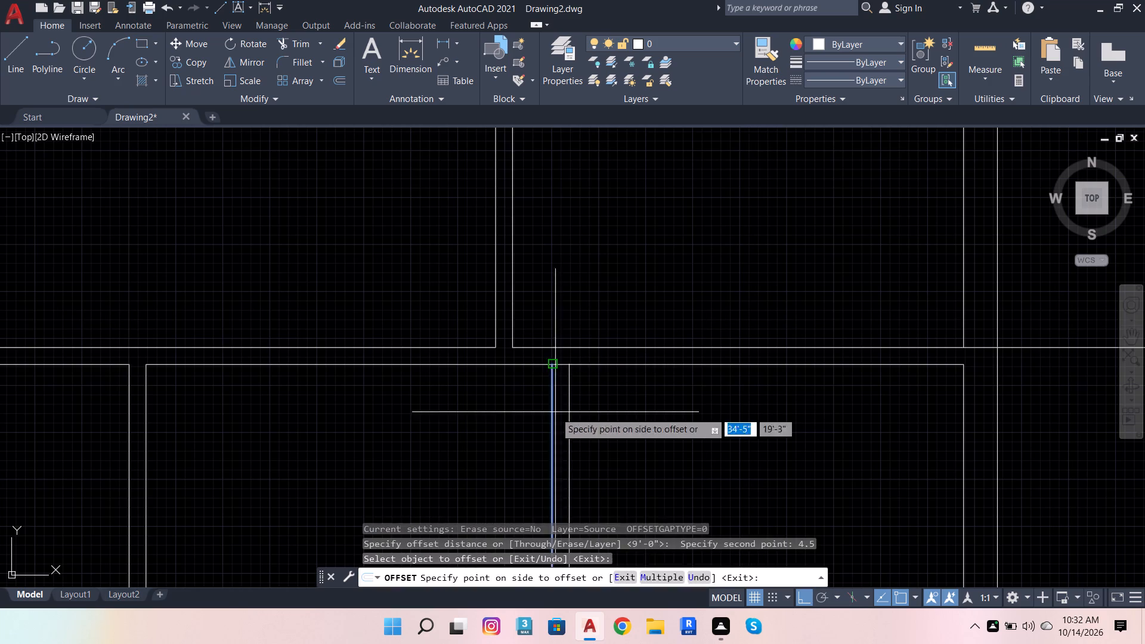
pyautogui.click(661, 411)
# Trim the upper wall line between the two lines of the drawing room's new right-hand wall.
pyautogui.click(294, 45)
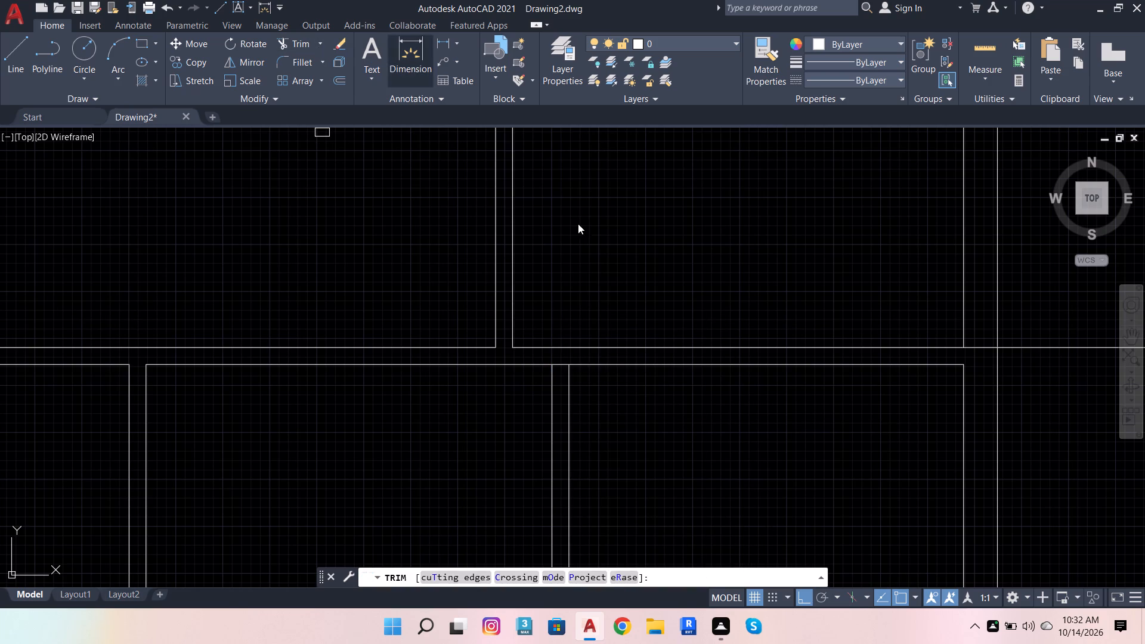
pyautogui.scroll(1, 660, 596)
pyautogui.scroll(2, 540, 240)
pyautogui.scroll(-1, 668, 252)
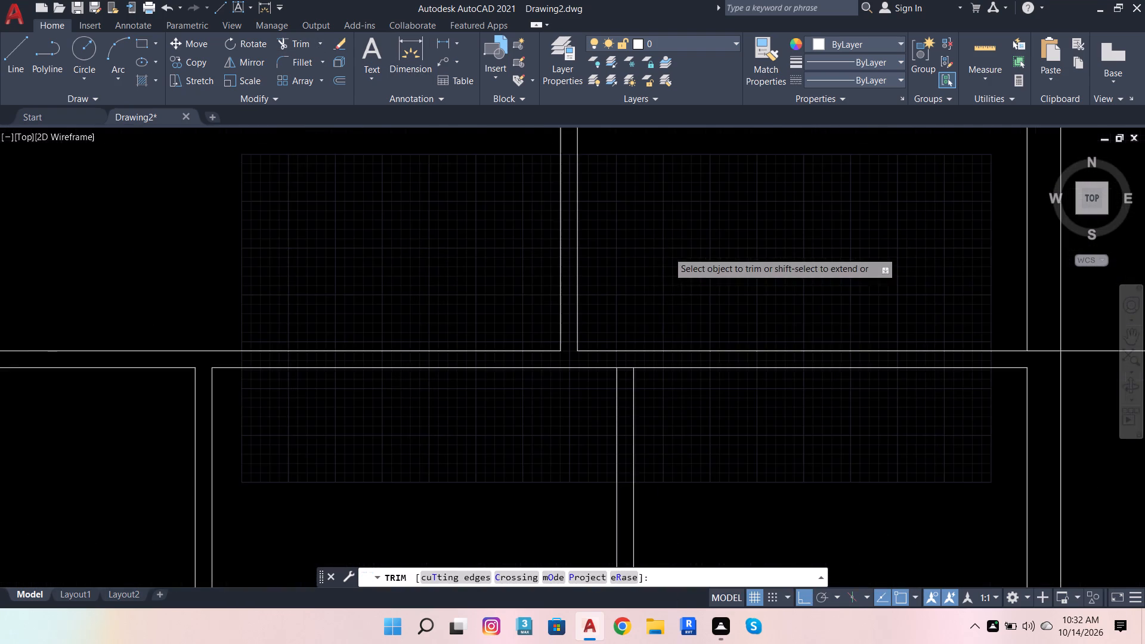
pyautogui.scroll(-1, 668, 252)
pyautogui.scroll(3, 639, 377)
pyautogui.click(601, 342)
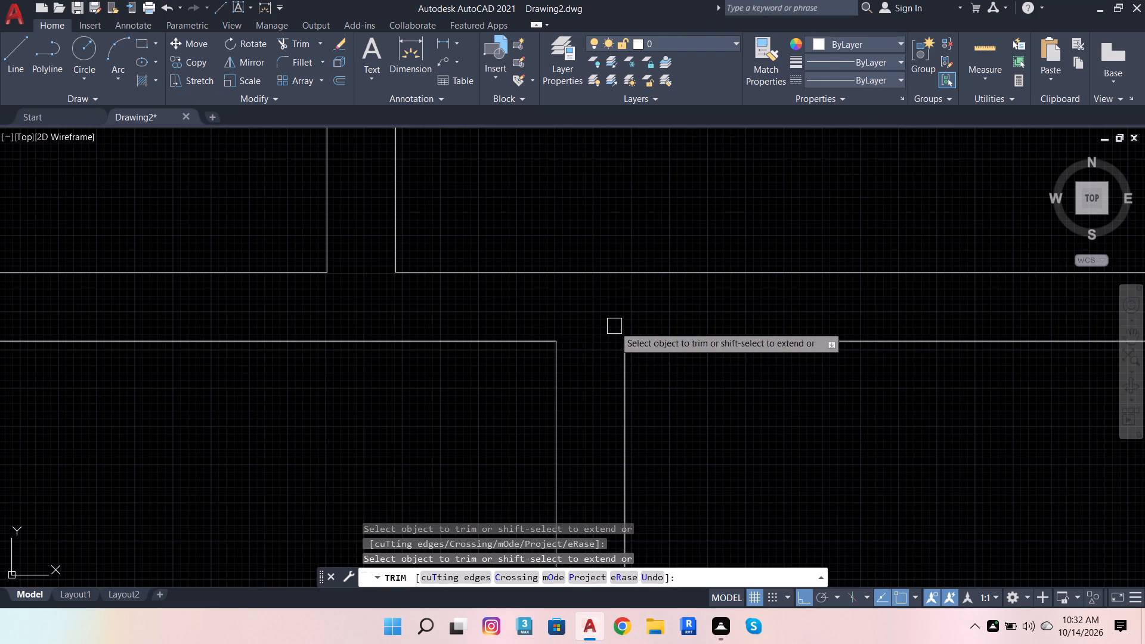
# Trim the right-hand wall's two lines below the drawing room and clear the line segments inside its junction with the lower wall.
pyautogui.scroll(-4, 725, 193)
pyautogui.scroll(-2, 693, 261)
pyautogui.scroll(2, 697, 355)
pyautogui.click(743, 379)
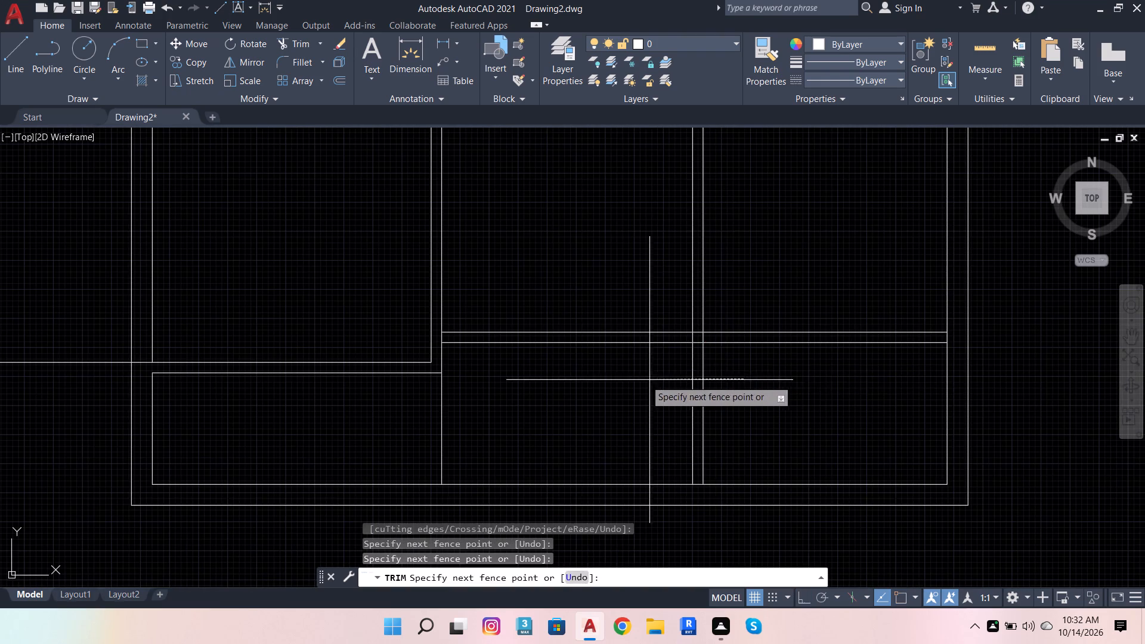
pyautogui.click(630, 380)
pyautogui.scroll(4, 696, 338)
pyautogui.moveTo(703, 291); pyautogui.dragTo(666, 320)
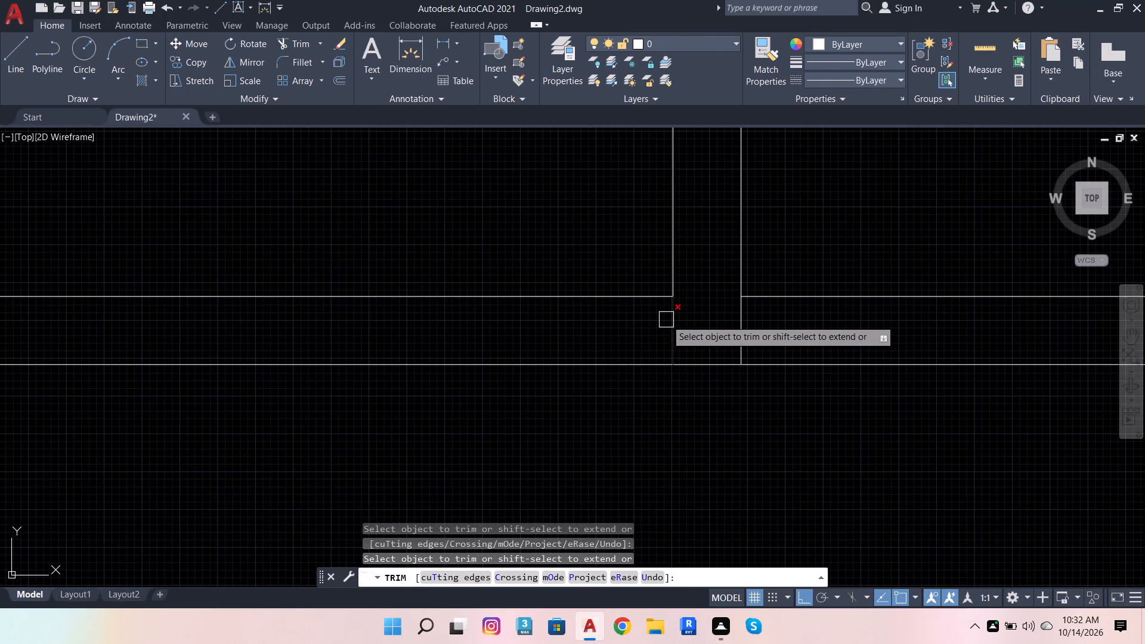
pyautogui.click(666, 320)
pyautogui.click(754, 336)
pyautogui.click(738, 324)
# Trim the right outer wall's inner line where the drawing room's lower wall meets it.
pyautogui.scroll(-5, 686, 352)
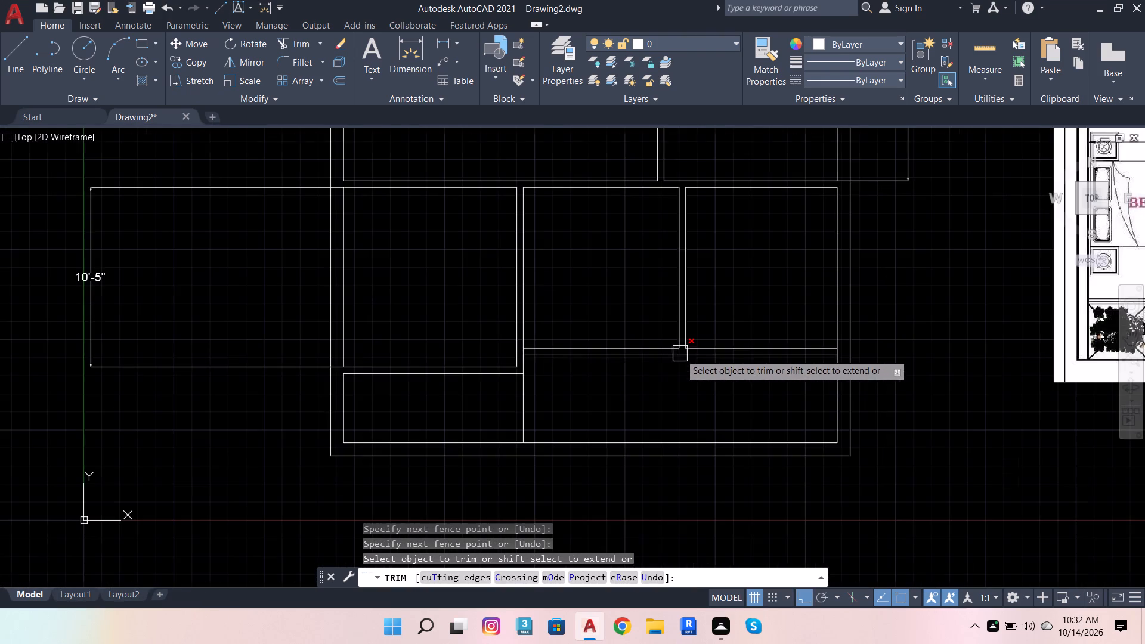
pyautogui.scroll(4, 854, 366)
pyautogui.click(737, 293)
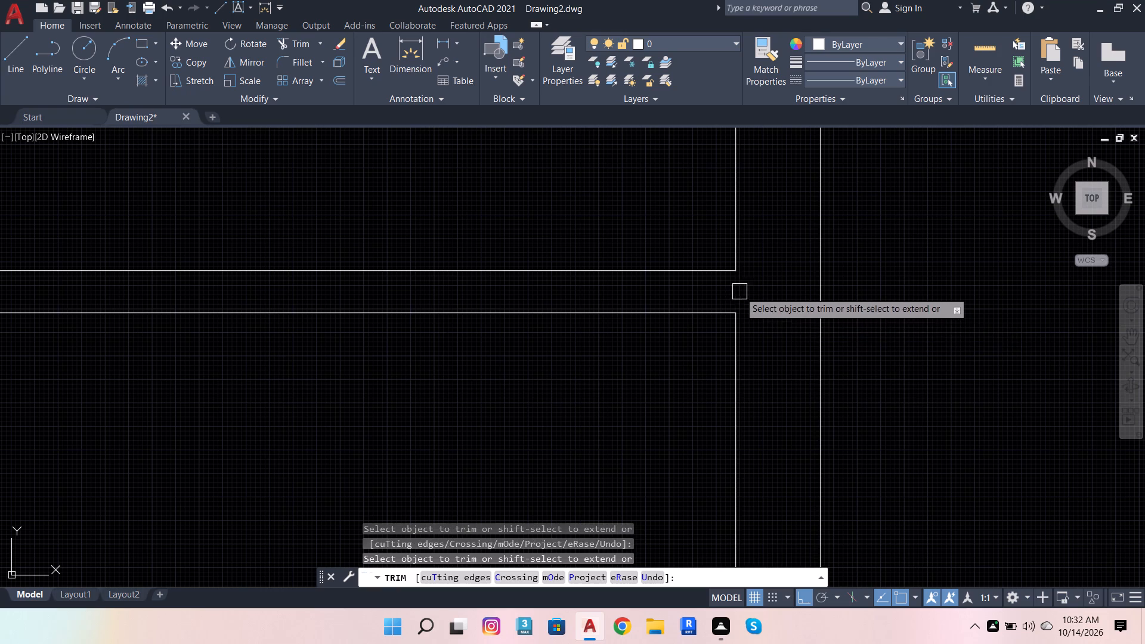
# Extend the left-hand line of the bedroom and drawing room partition down to the bottom outer wall's inner line.
pyautogui.scroll(-5, 769, 339)
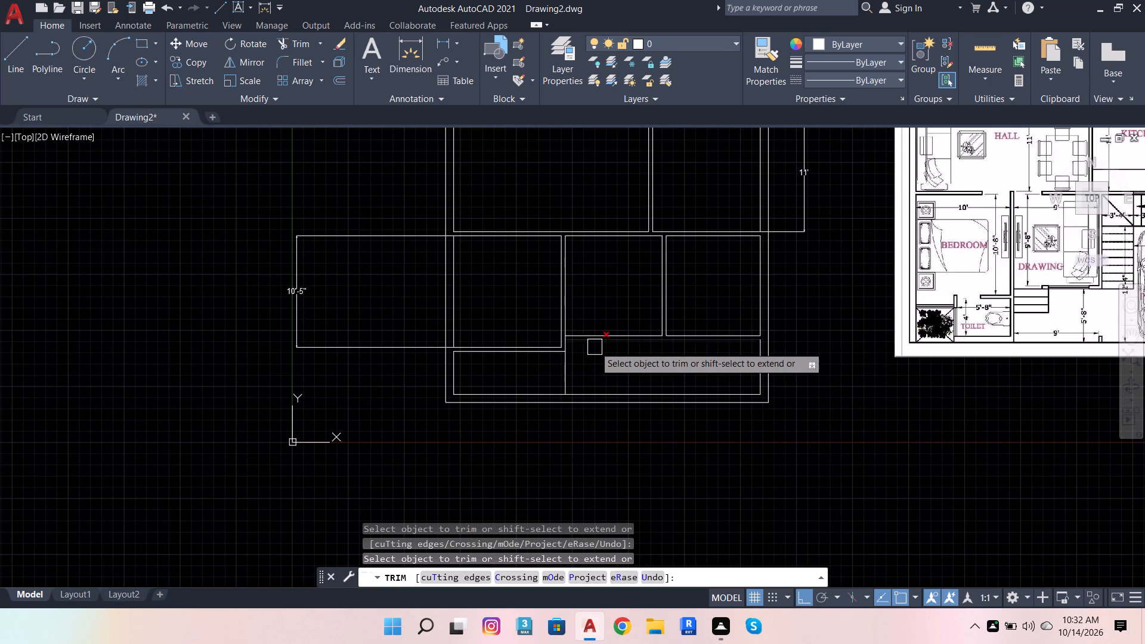
pyautogui.keyDown('shift'); pyautogui.click(555, 333); pyautogui.keyUp('shift')
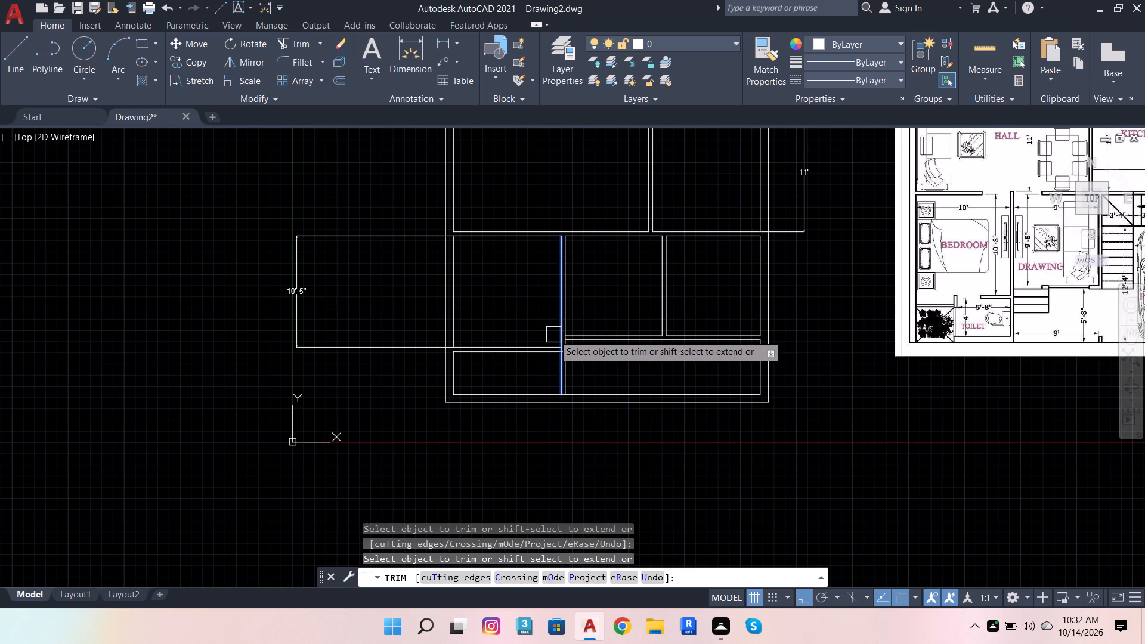
pyautogui.keyDown('shift'); pyautogui.click(553, 335); pyautogui.keyUp('shift')
# Trim the bottom outer wall's inner line between the partition's two lines.
pyautogui.scroll(3, 568, 410)
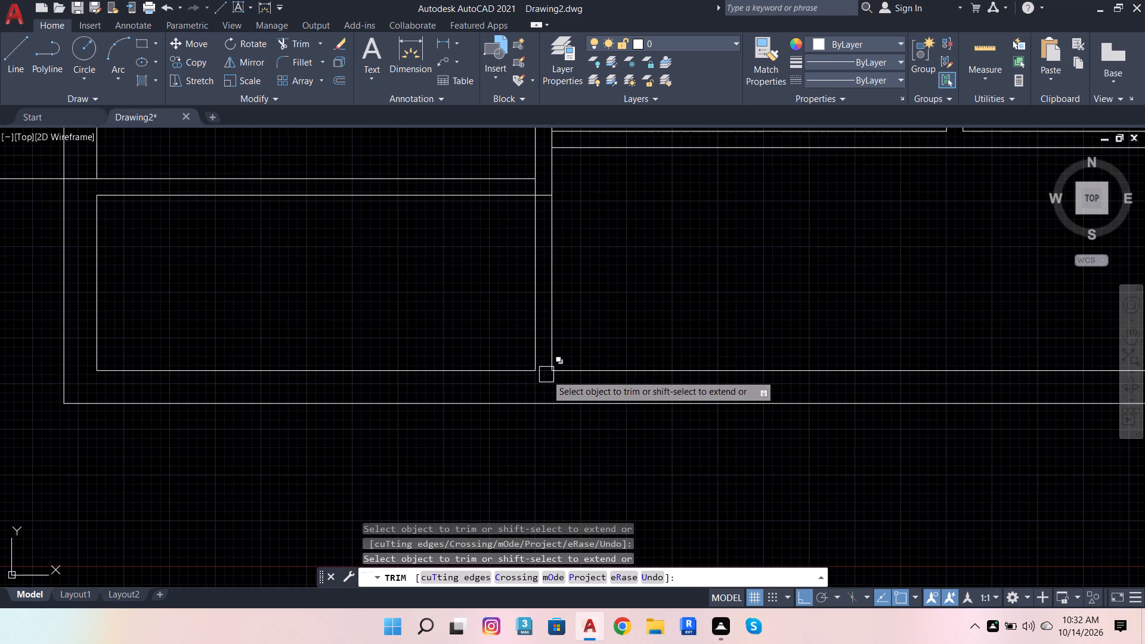
pyautogui.click(546, 374)
pyautogui.click(543, 384)
pyautogui.click(514, 386)
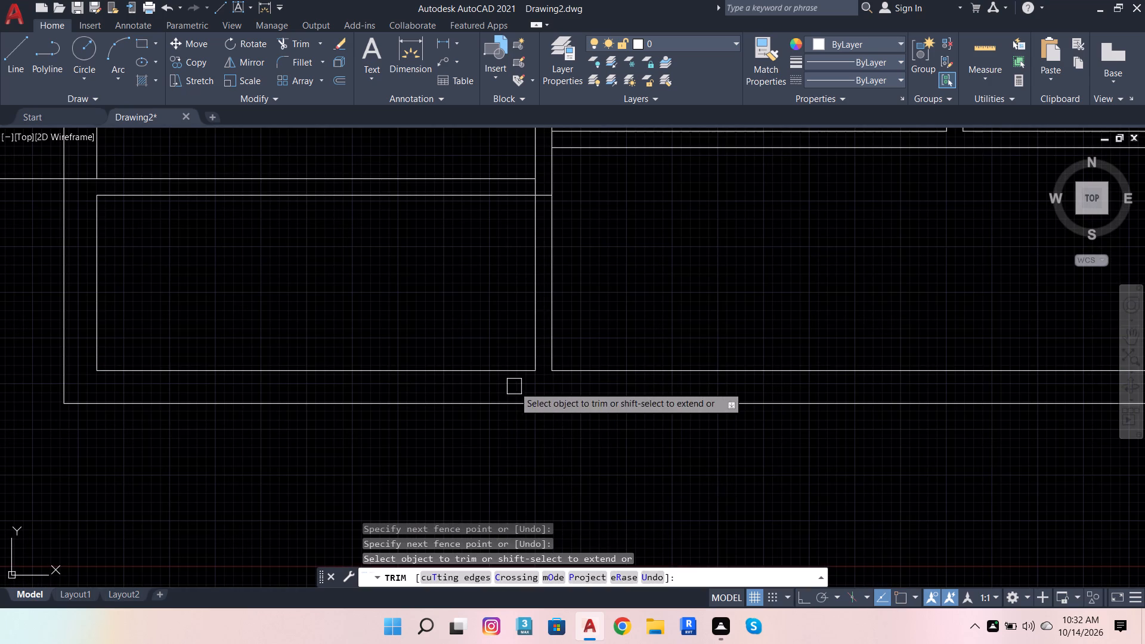
pyautogui.scroll(-3, 559, 390)
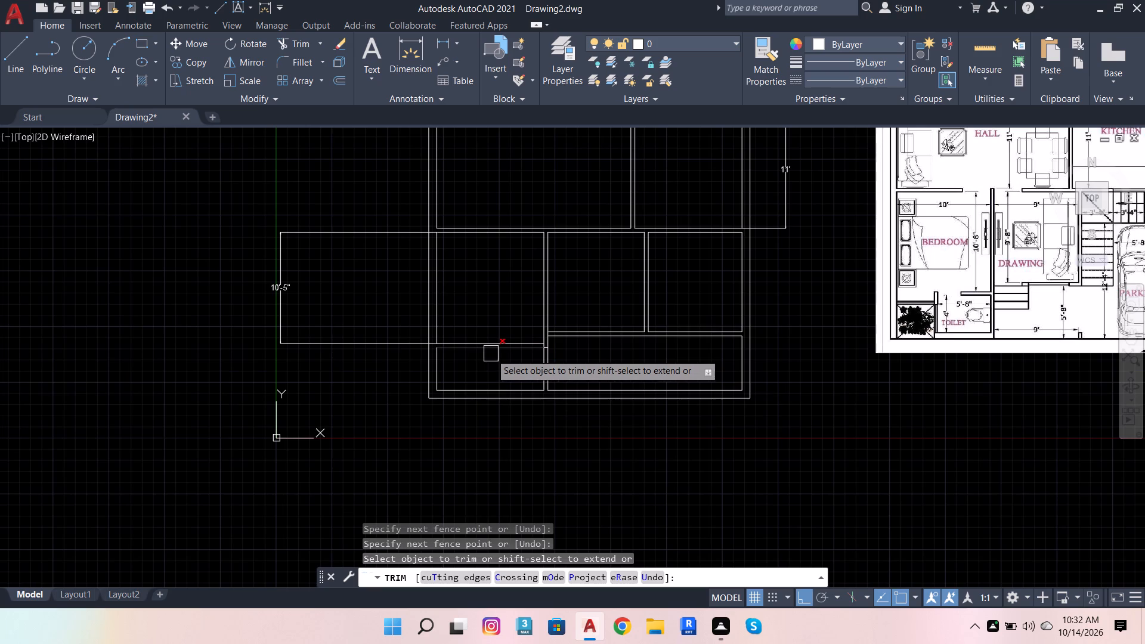
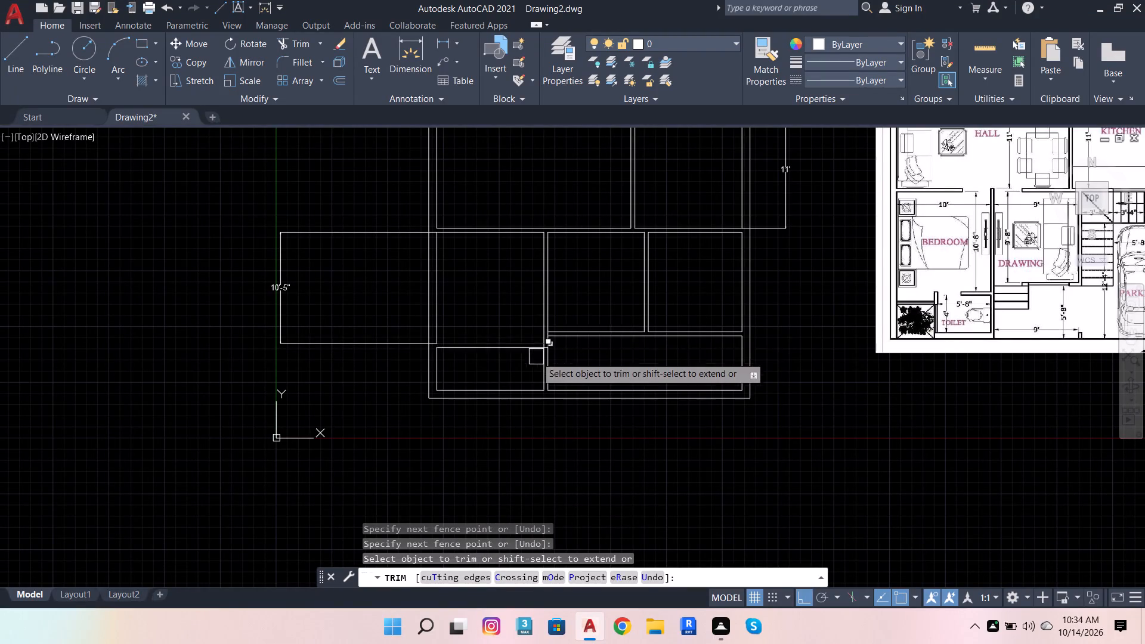
# Trim the partition's left-hand line between the two lines of the bedroom's lower wall.
pyautogui.scroll(3, 531, 367)
pyautogui.scroll(4, 596, 287)
pyautogui.click(522, 298)
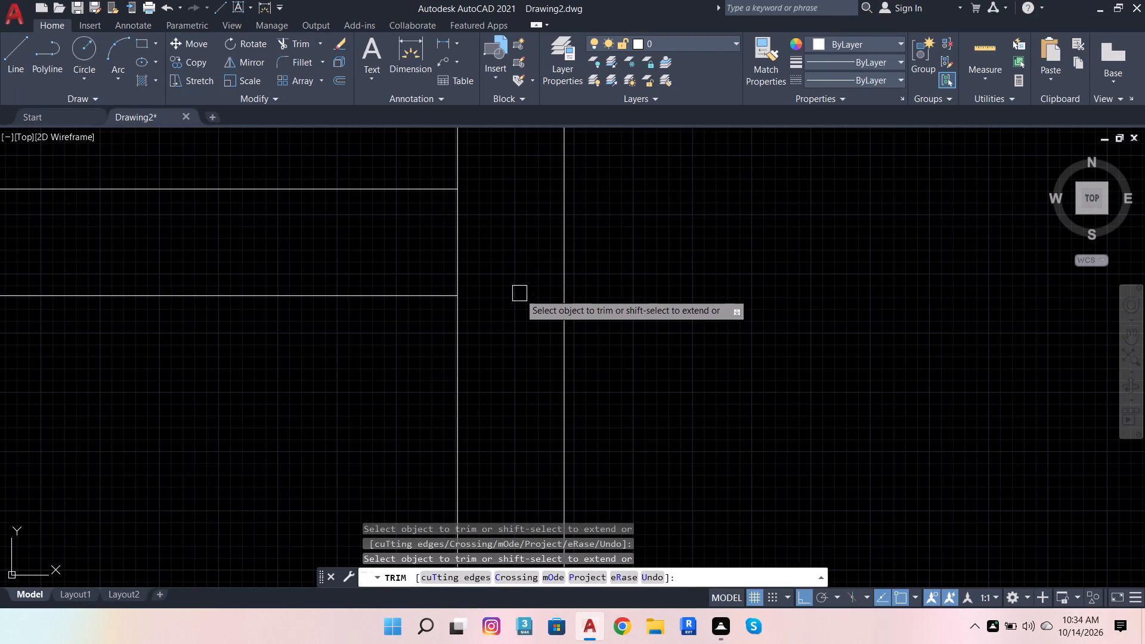
pyautogui.click(465, 237)
pyautogui.scroll(-7, 701, 293)
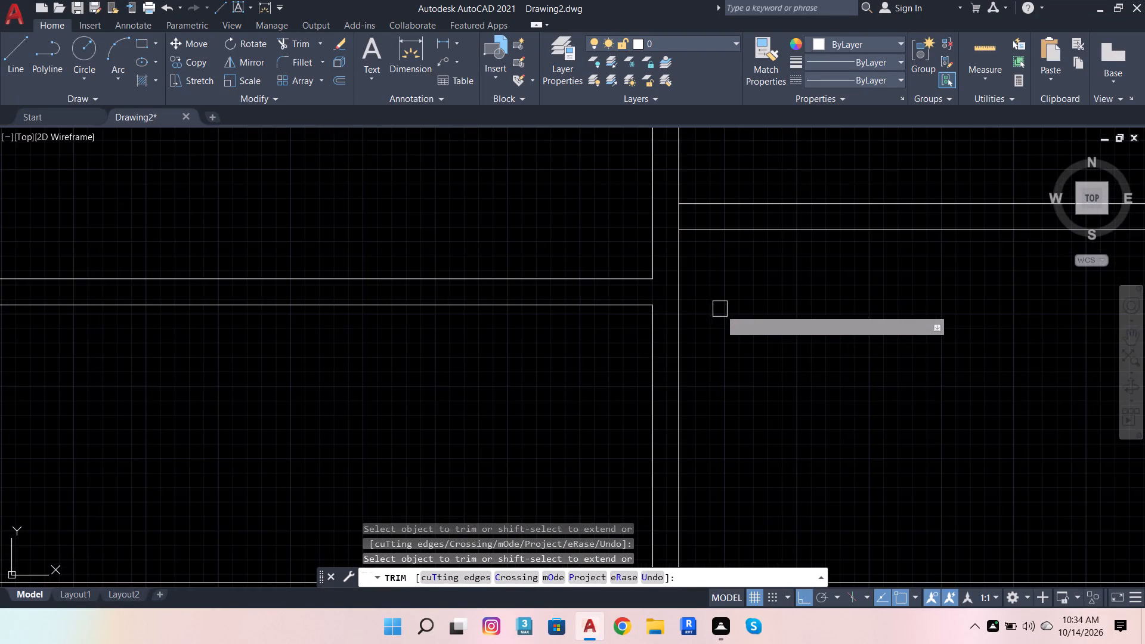
pyautogui.scroll(-3, 742, 335)
pyautogui.press('Escape')
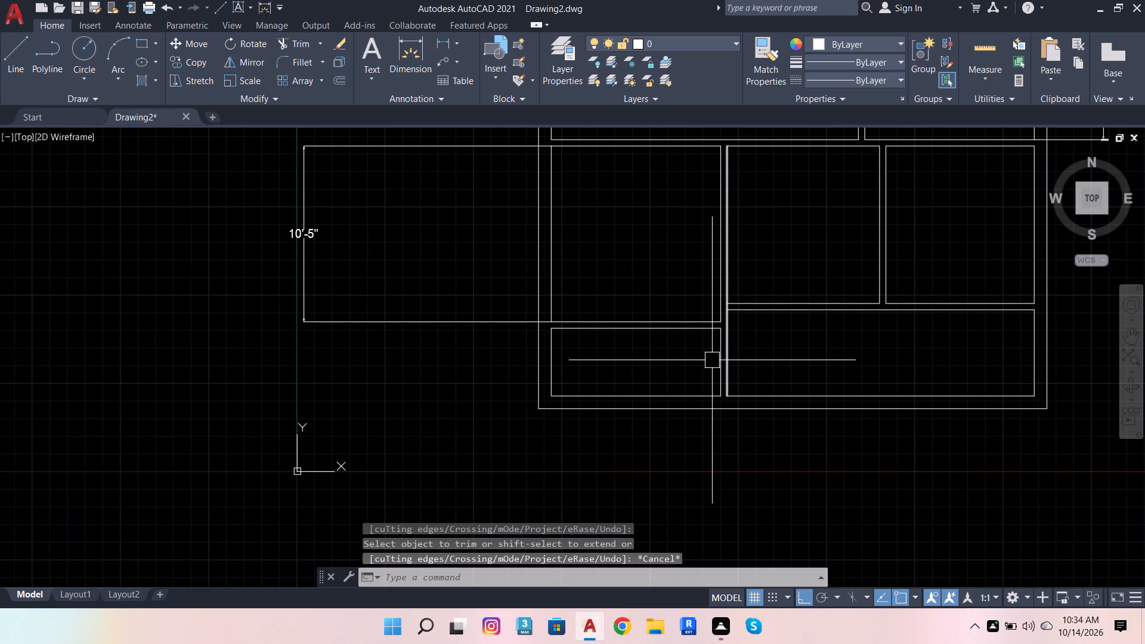
# Offset the partition's left-hand line below the bedroom 5'8" to the left to set the toilet's width.
pyautogui.click(718, 355)
pyautogui.press('o')
pyautogui.press('Return')
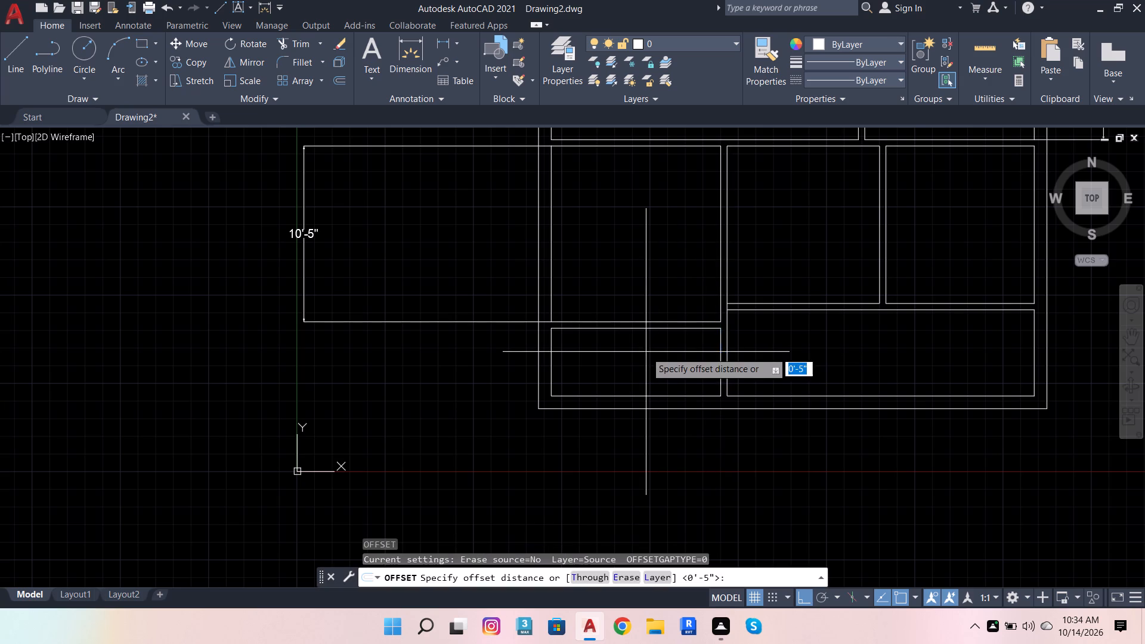
pyautogui.moveTo(719, 330); pyautogui.dragTo(677, 350)
pyautogui.scroll(-3, 566, 388)
pyautogui.scroll(2, 550, 391)
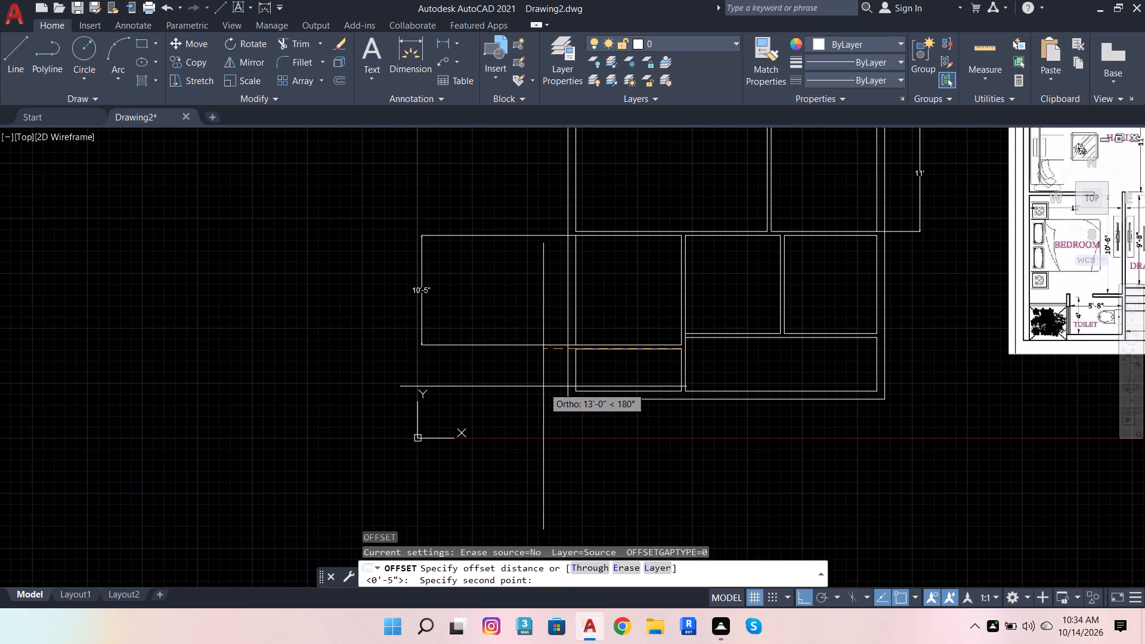
pyautogui.write("5'8")
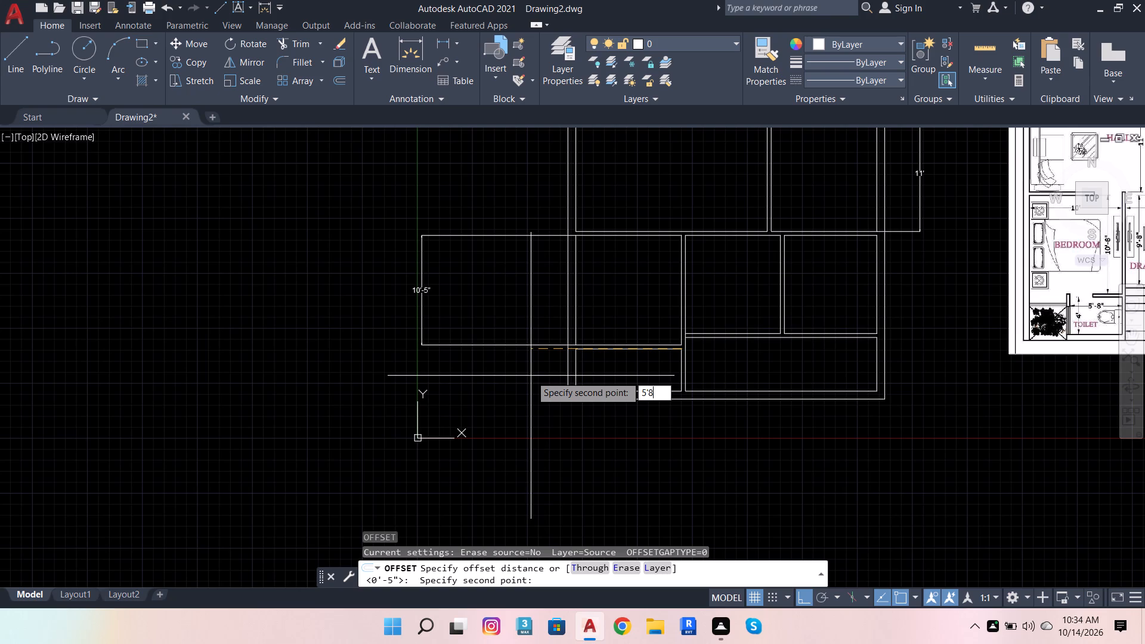
pyautogui.press('Return')
pyautogui.scroll(2, 531, 376)
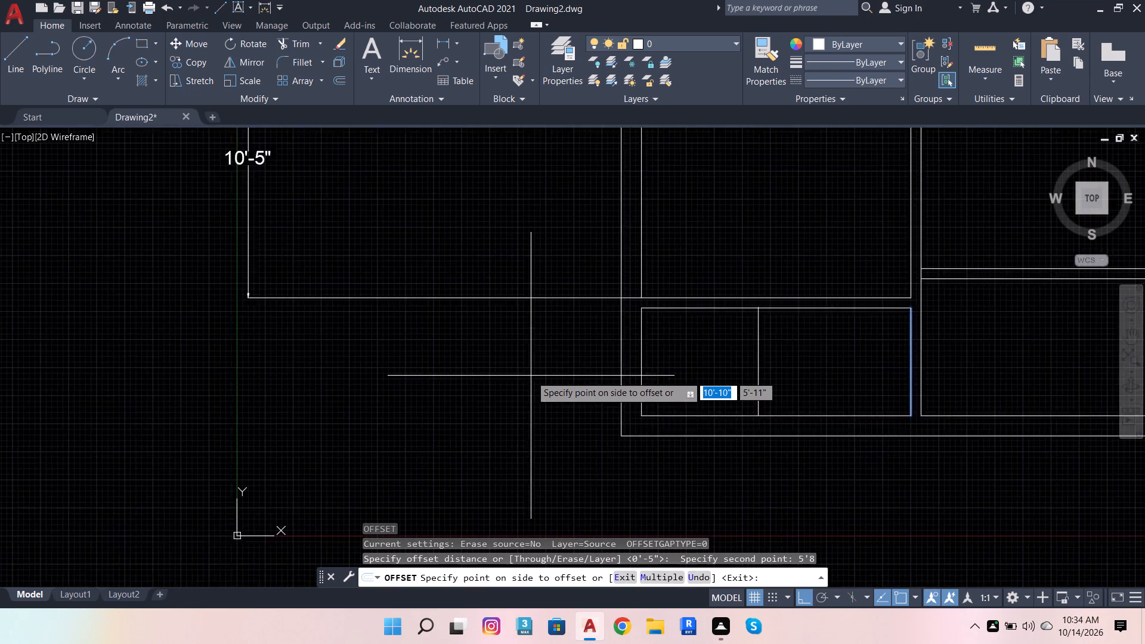
pyautogui.scroll(1, 531, 376)
pyautogui.click(531, 376)
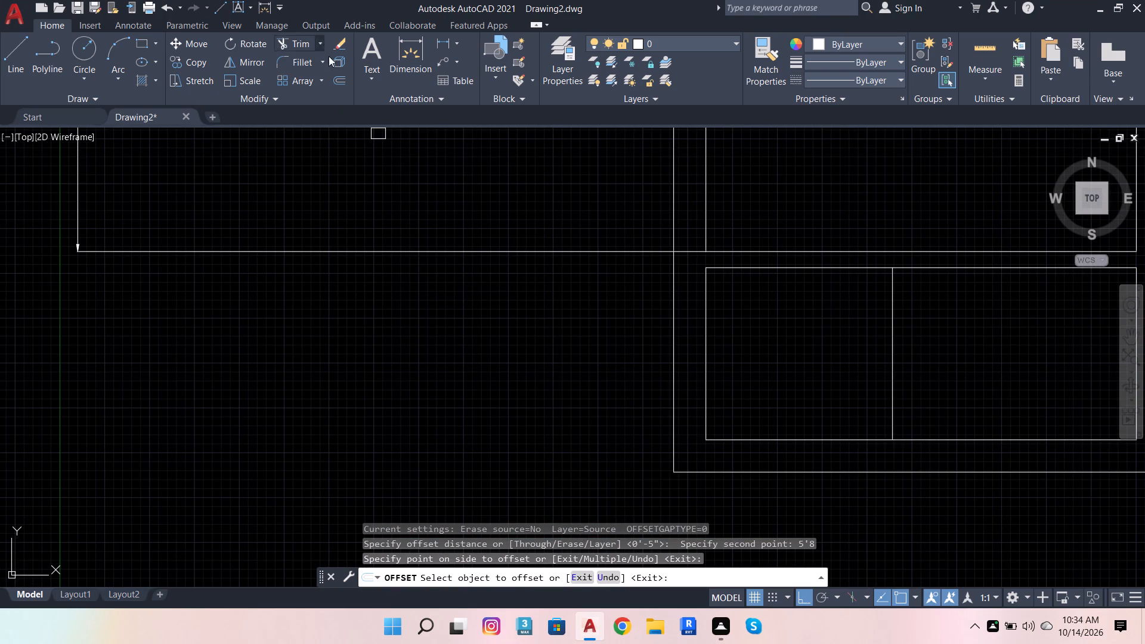
# Offset the toilet's new left-hand wall line 4.5" further left to give the wall its thickness.
pyautogui.click(348, 83)
pyautogui.scroll(2, 899, 267)
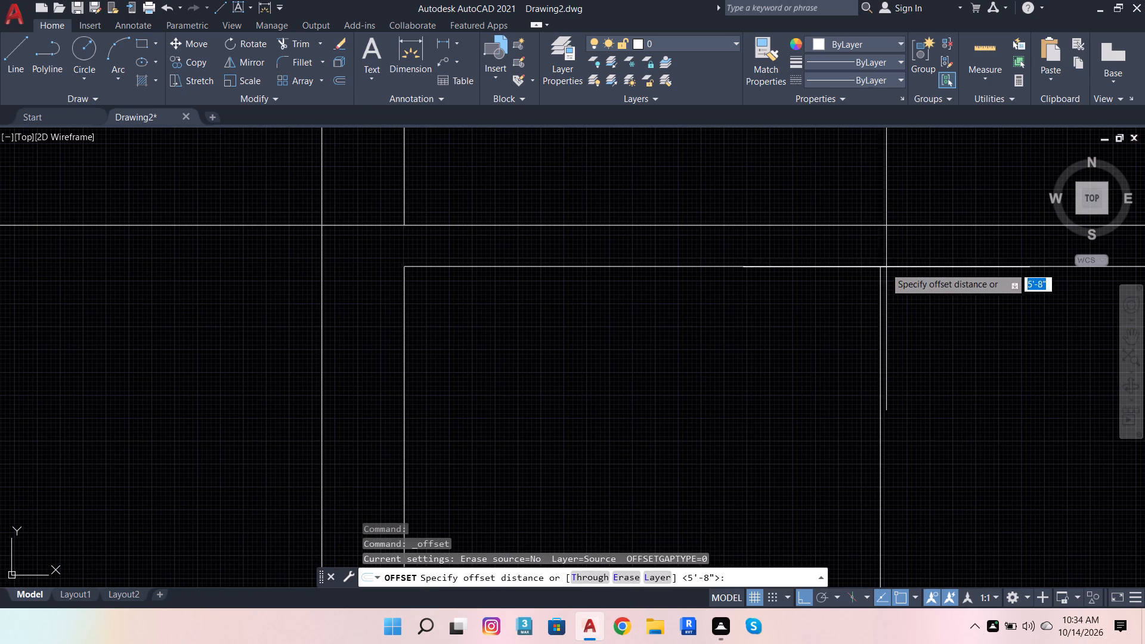
pyautogui.click(878, 267)
pyautogui.write('4.5')
pyautogui.press('Return')
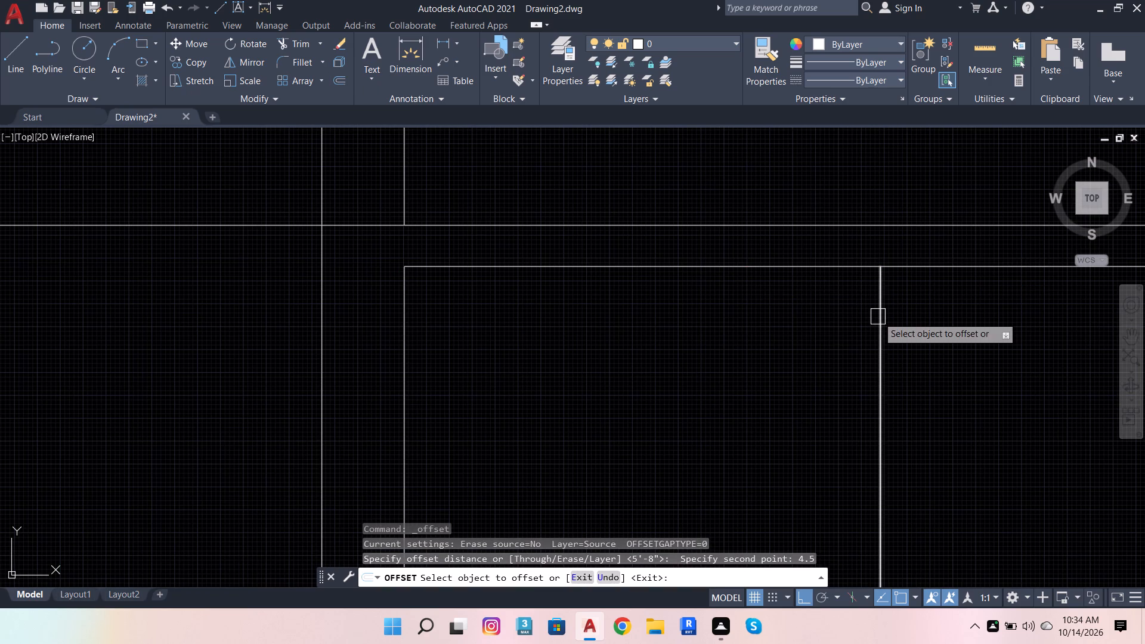
pyautogui.click(878, 317)
pyautogui.click(770, 338)
# Trim the bedroom lower wall's bottom line and the bottom outer wall's inner line between the toilet wall's two lines.
pyautogui.click(299, 36)
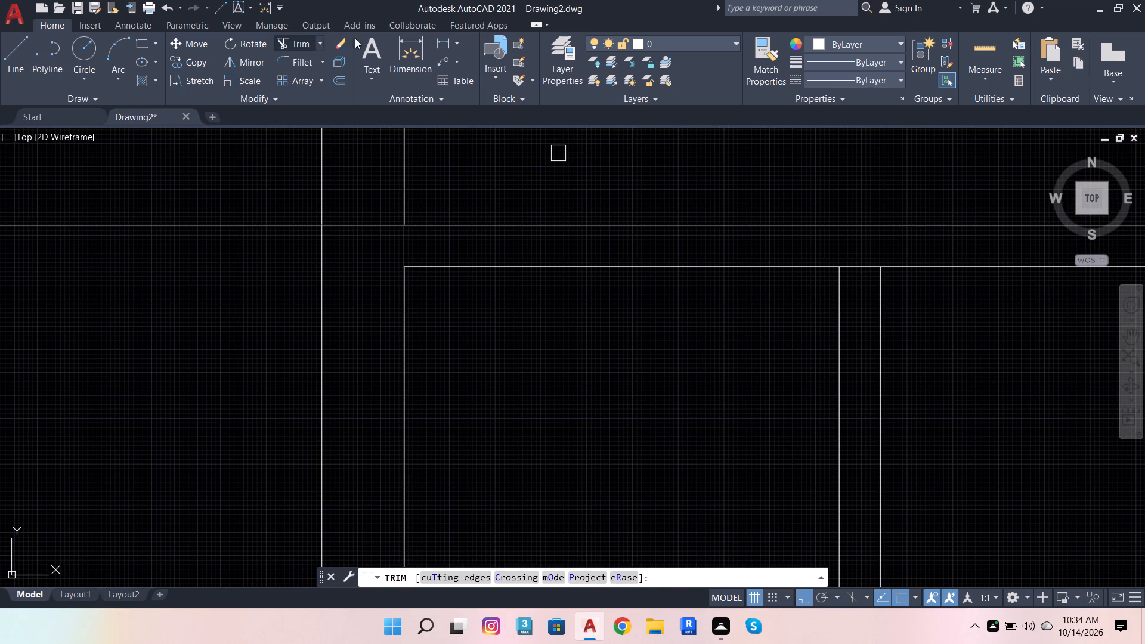
pyautogui.scroll(2, 853, 259)
pyautogui.click(856, 261)
pyautogui.click(859, 308)
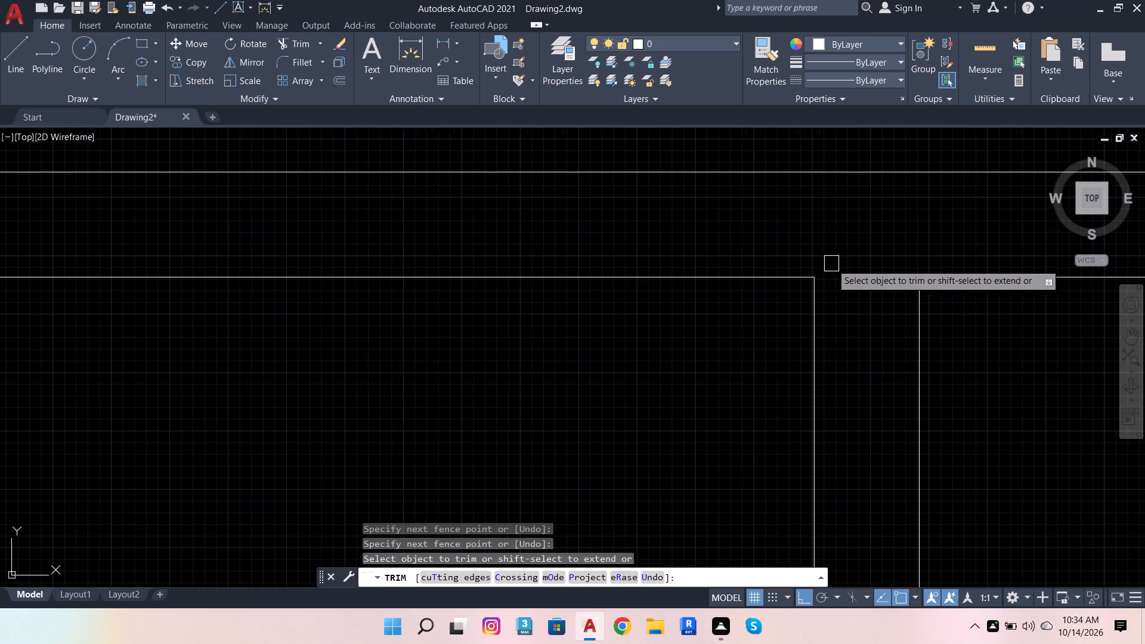
pyautogui.scroll(-5, 831, 264)
pyautogui.scroll(4, 874, 376)
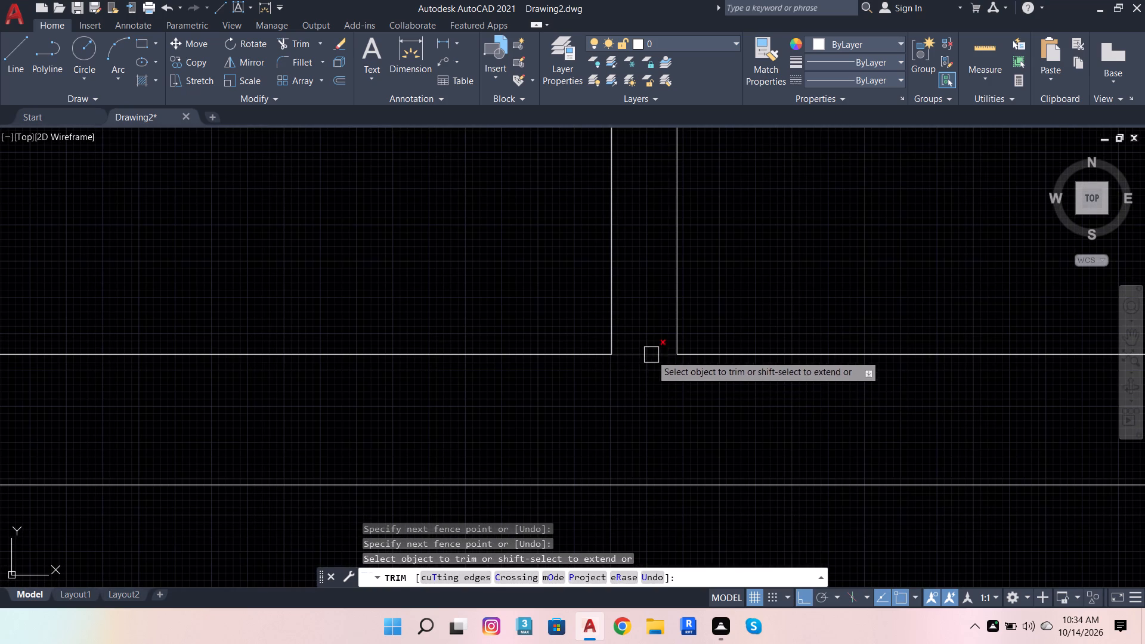
pyautogui.click(651, 355)
# Trim the partition's right-hand line between the two lines of the drawing room's lower wall.
pyautogui.scroll(-8, 598, 416)
pyautogui.scroll(2, 674, 372)
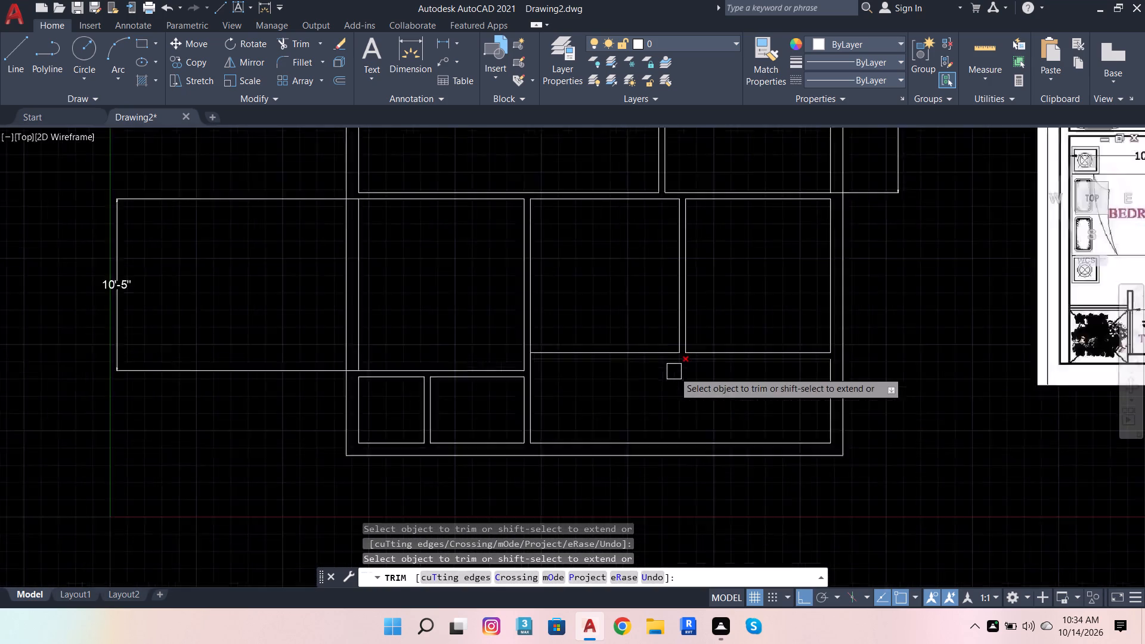
pyautogui.scroll(1, 674, 371)
pyautogui.scroll(4, 435, 343)
pyautogui.click(522, 363)
pyautogui.scroll(-3, 304, 284)
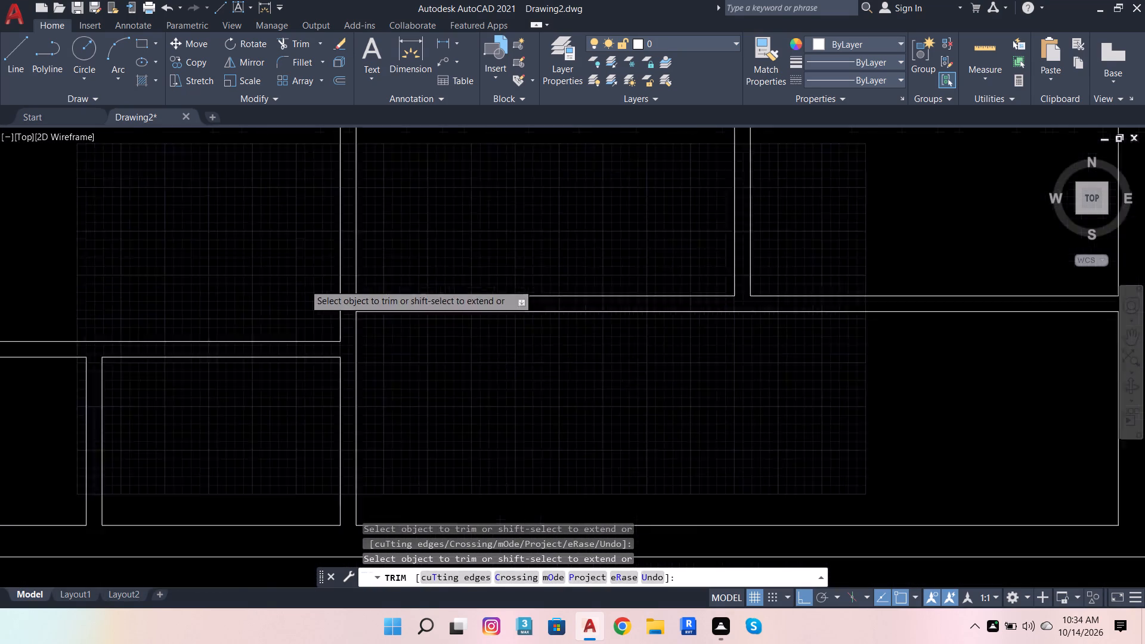
pyautogui.scroll(-3, 304, 284)
pyautogui.press('Escape')
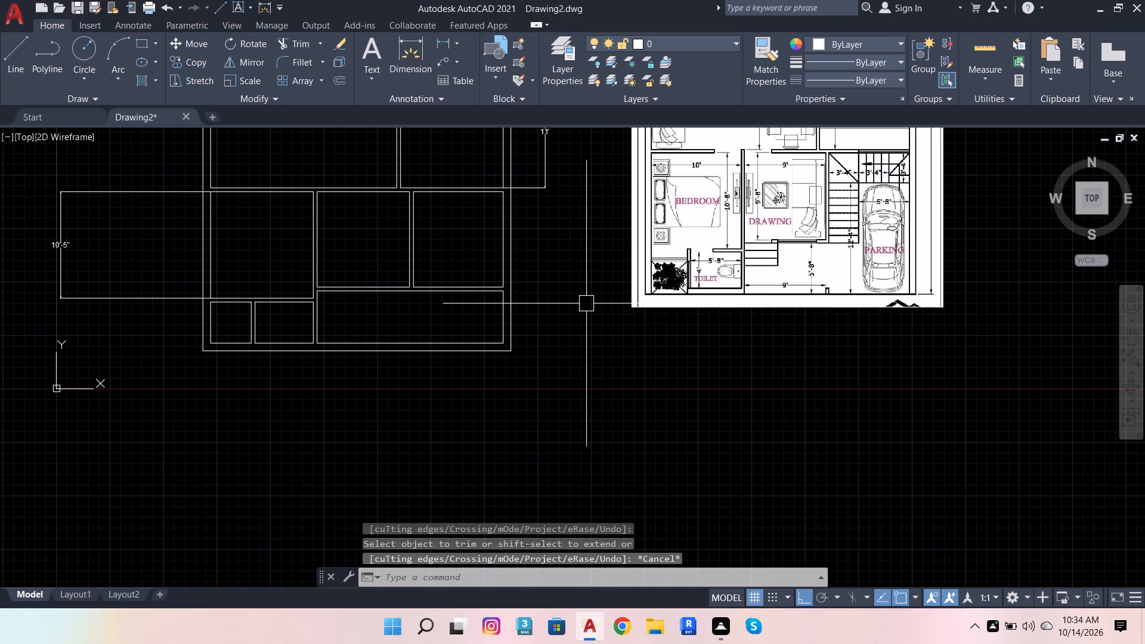
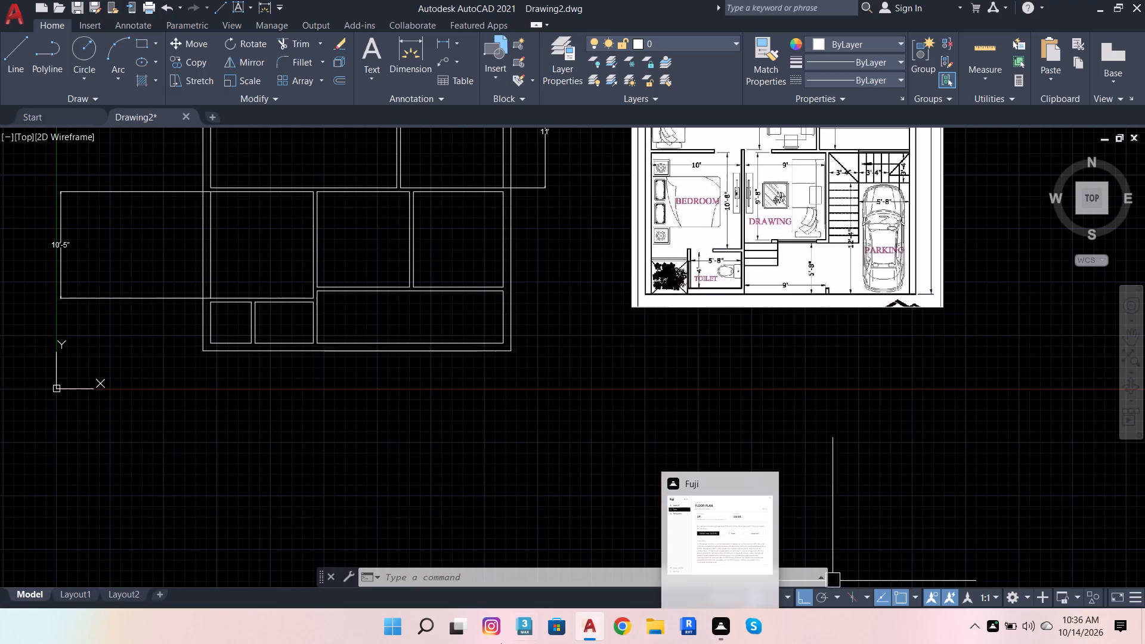
# Fillet the drawing room's outer right wall line with the lower line of its bottom wall to form a closed corner, using the Multiple option.
pyautogui.scroll(-1, 660, 329)
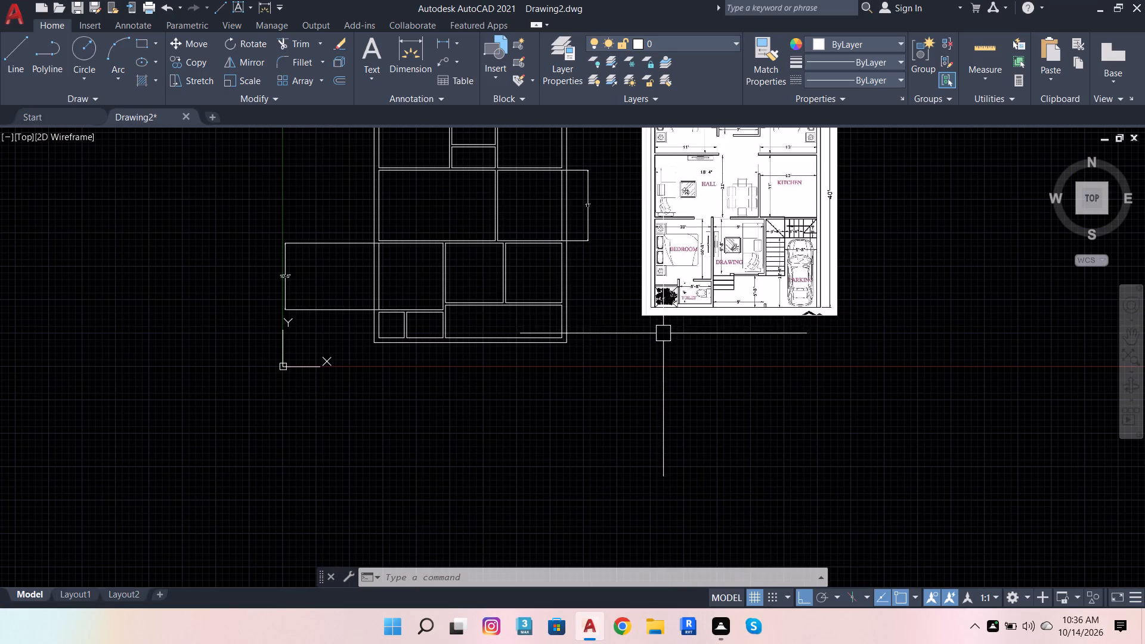
pyautogui.scroll(1, 281, 243)
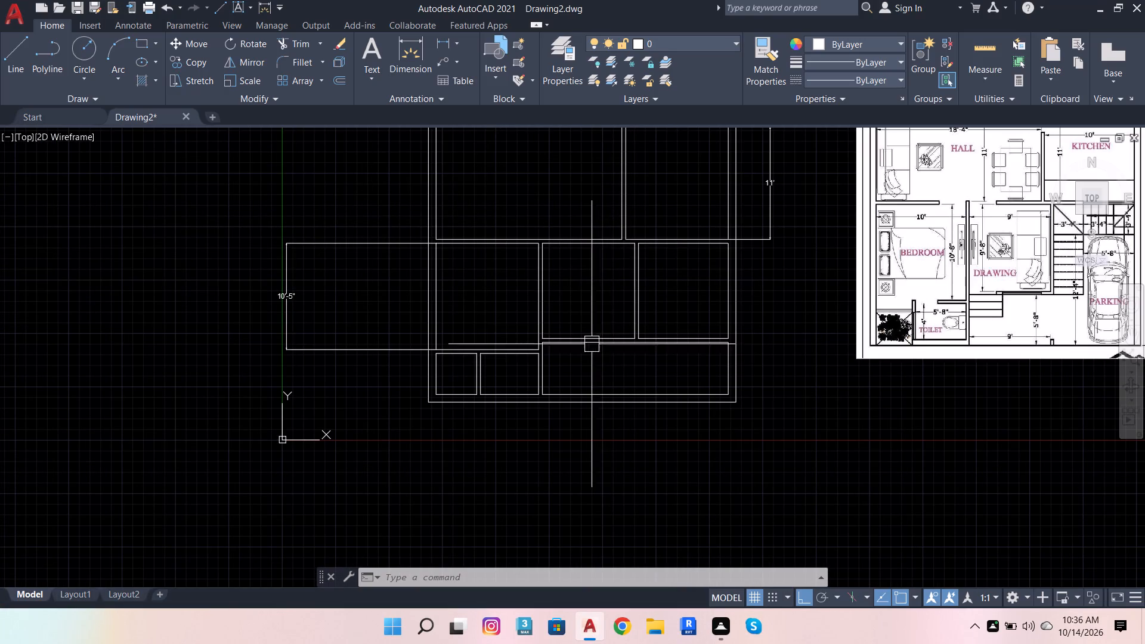
pyautogui.scroll(-1, 629, 215)
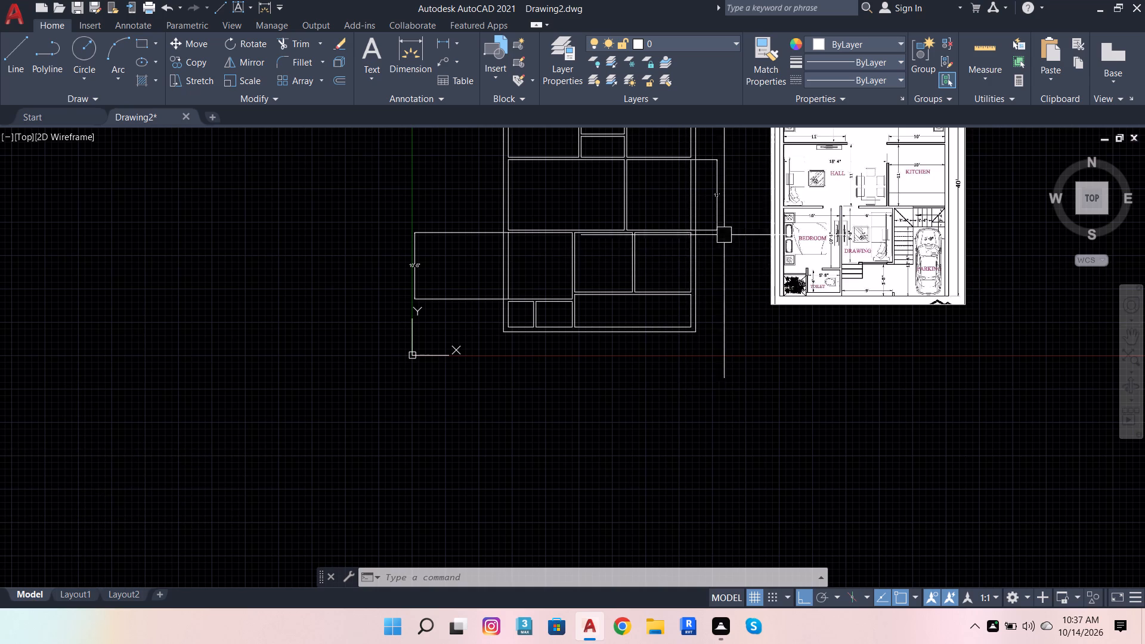
pyautogui.scroll(2, 866, 215)
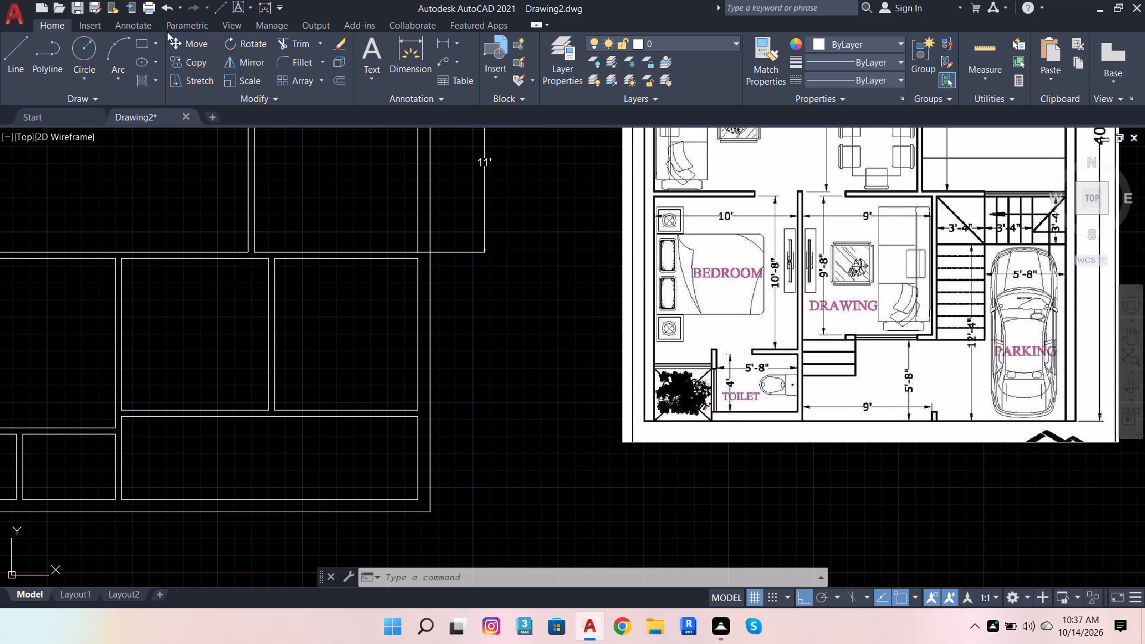
pyautogui.click(288, 42)
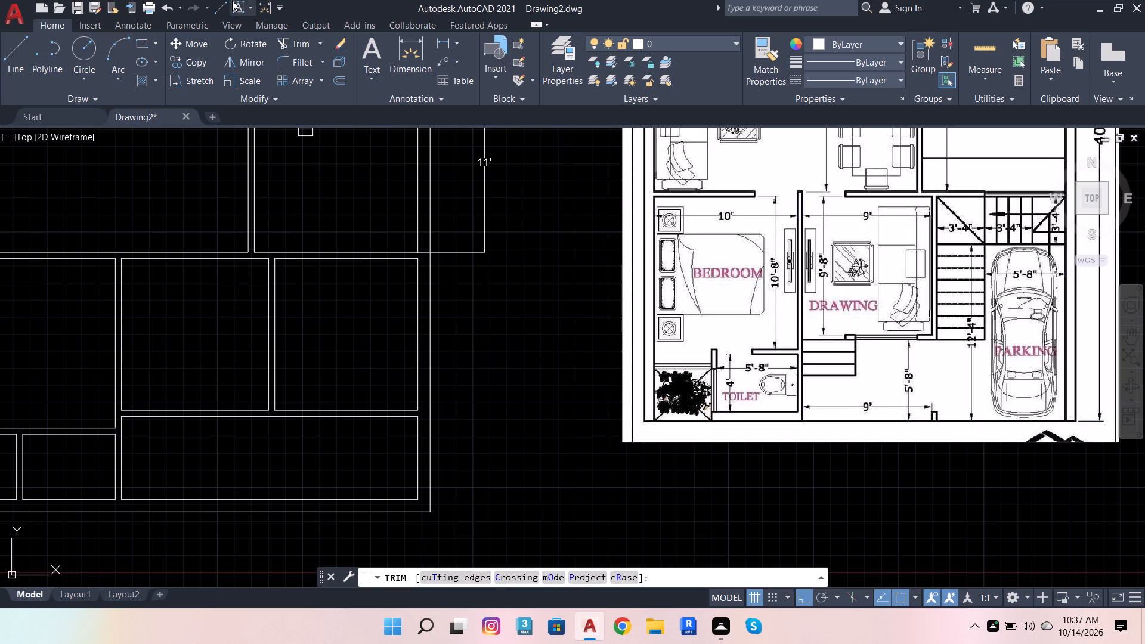
pyautogui.click(302, 63)
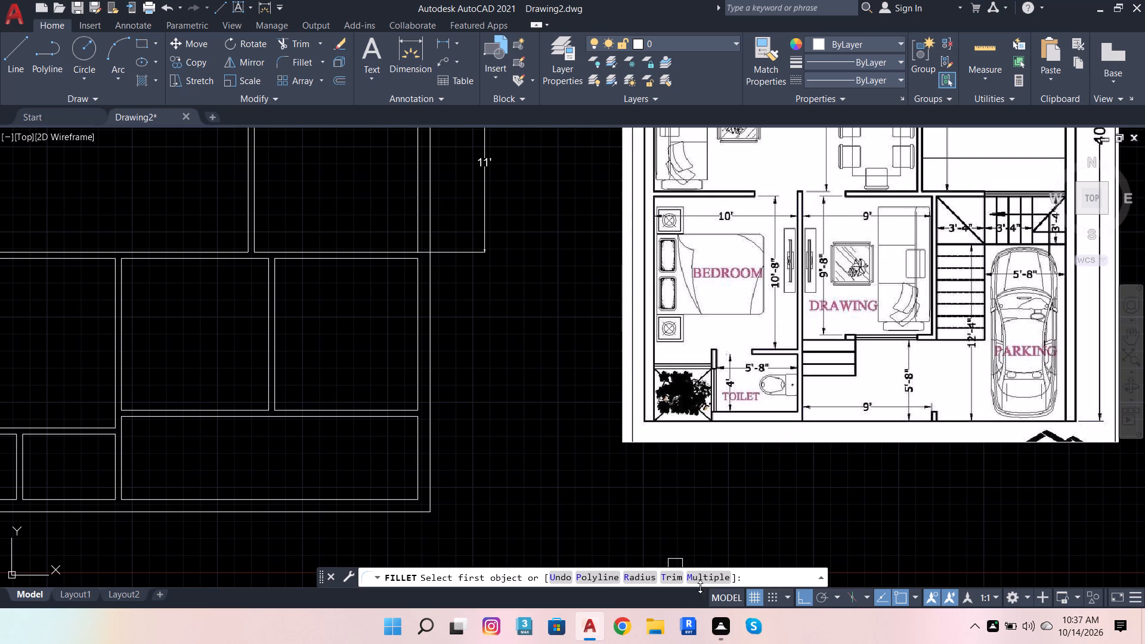
pyautogui.click(705, 571)
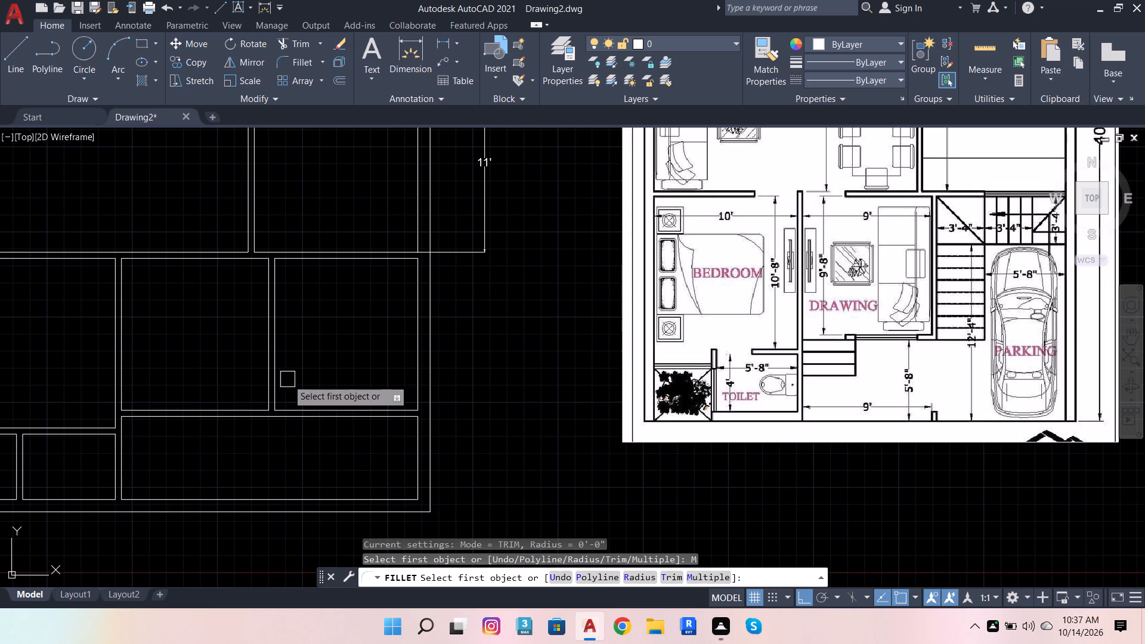
pyautogui.click(280, 385)
pyautogui.click(261, 423)
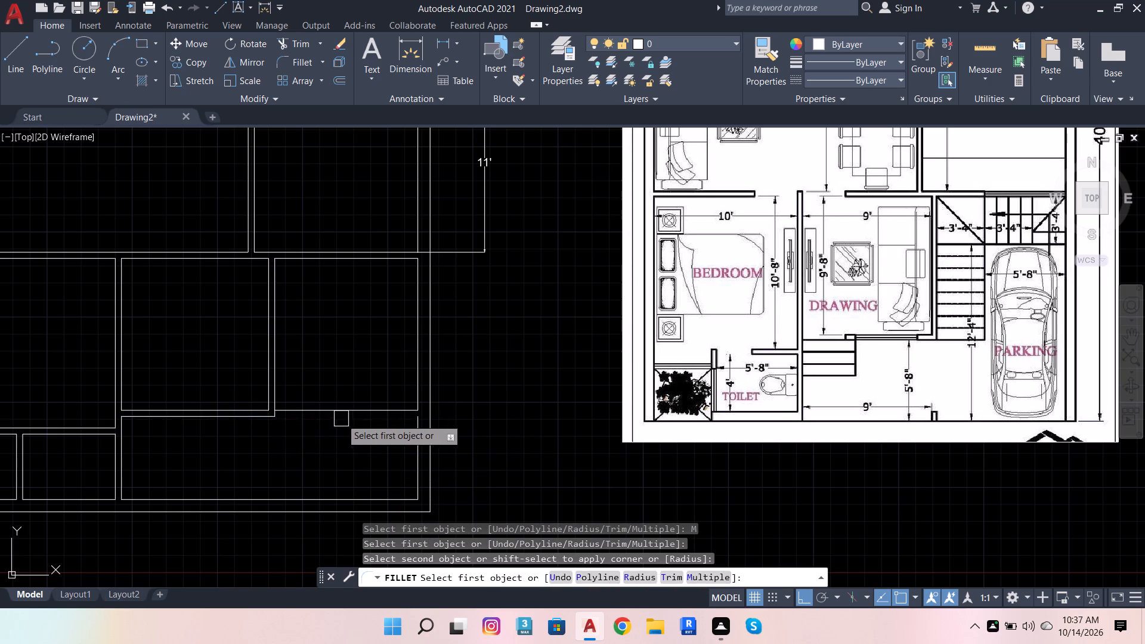
pyautogui.press('Escape')
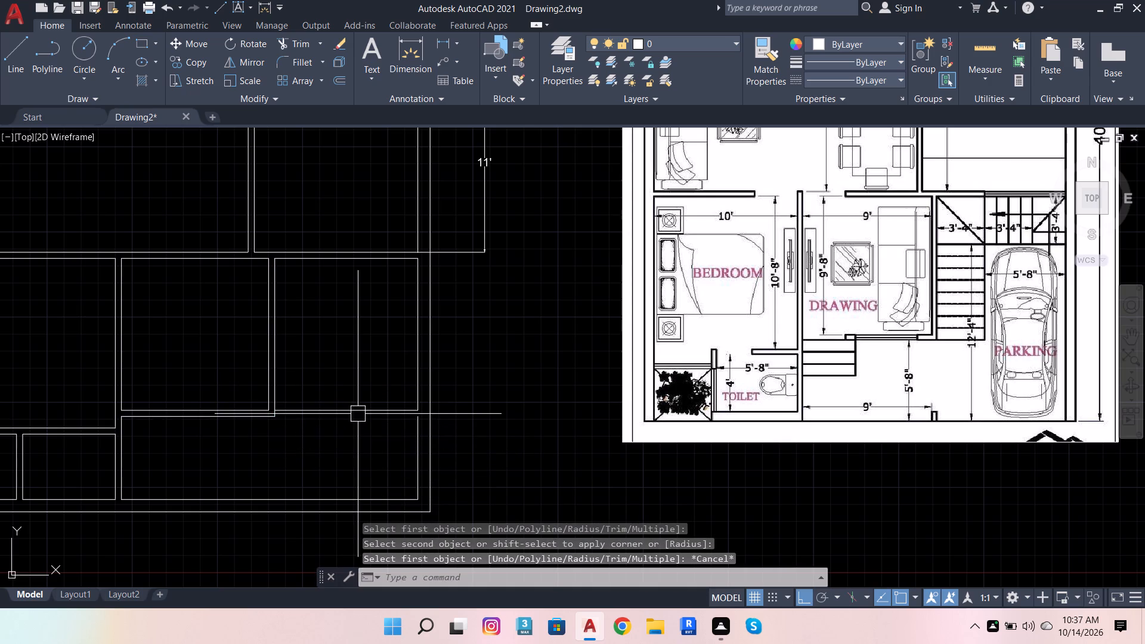
# Delete the leftover horizontal wall line between the drawing room's right wall and the right outer wall.
pyautogui.click(346, 409)
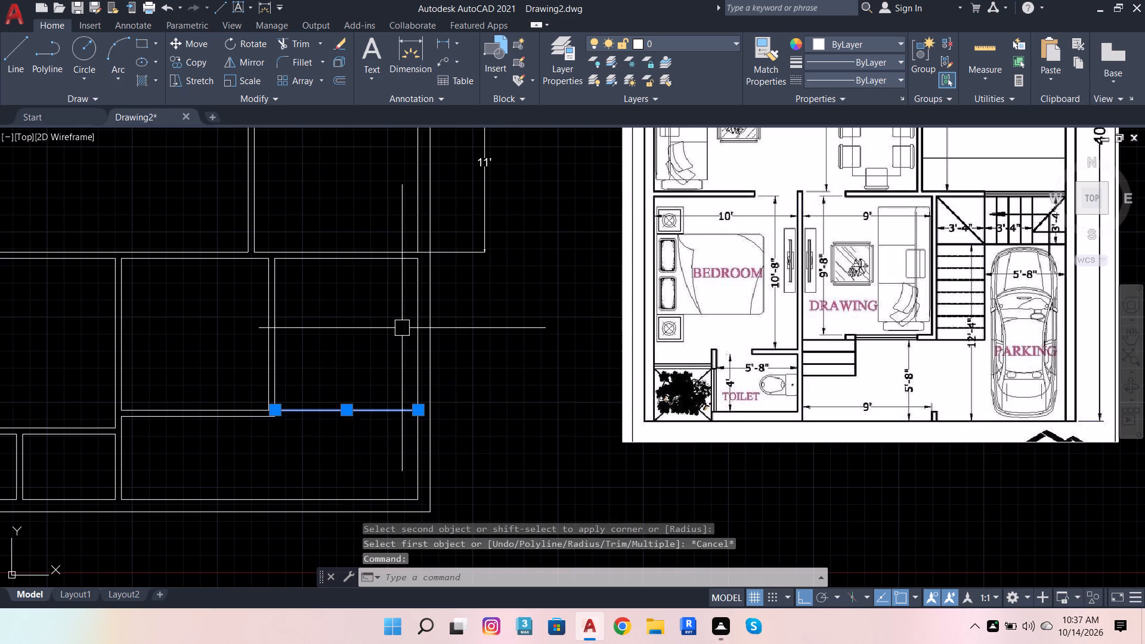
pyautogui.press('Delete')
# Join the two separated segments of the right outer wall's inner line beside the parking area into one line.
pyautogui.scroll(-2, 445, 358)
pyautogui.scroll(3, 454, 391)
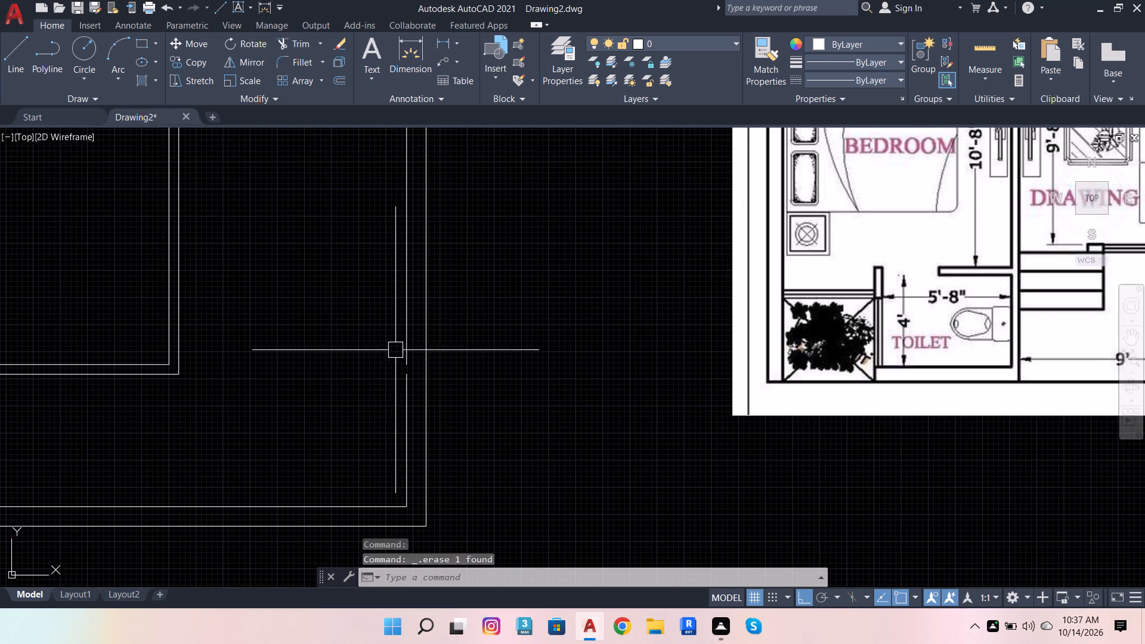
pyautogui.click(403, 336)
pyautogui.click(407, 396)
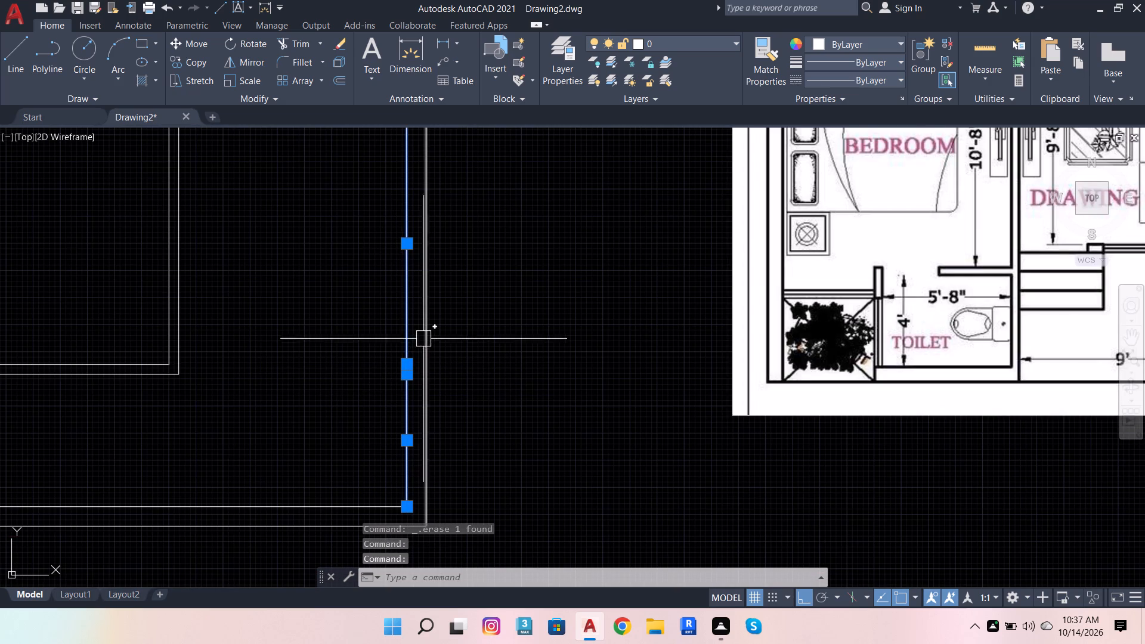
pyautogui.press('j')
pyautogui.press('Return')
pyautogui.scroll(-2, 434, 388)
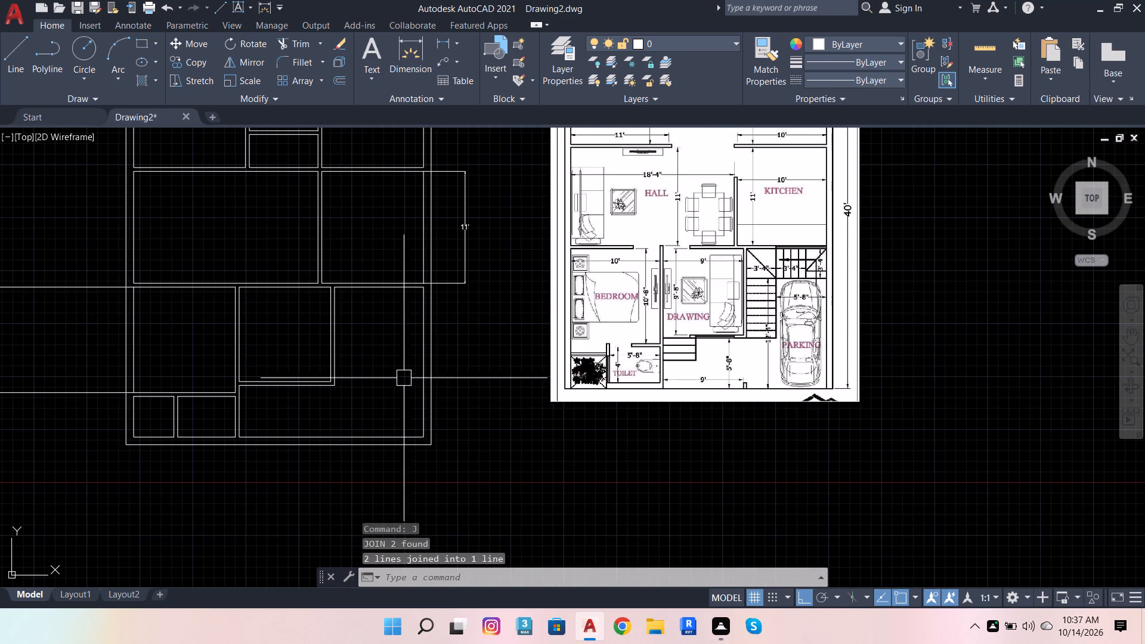
# Switch to File Explorer, delete all files in the logfile folder under fuji interior on drive D, skipping any in use, and return to the drawing.
pyautogui.click(645, 620)
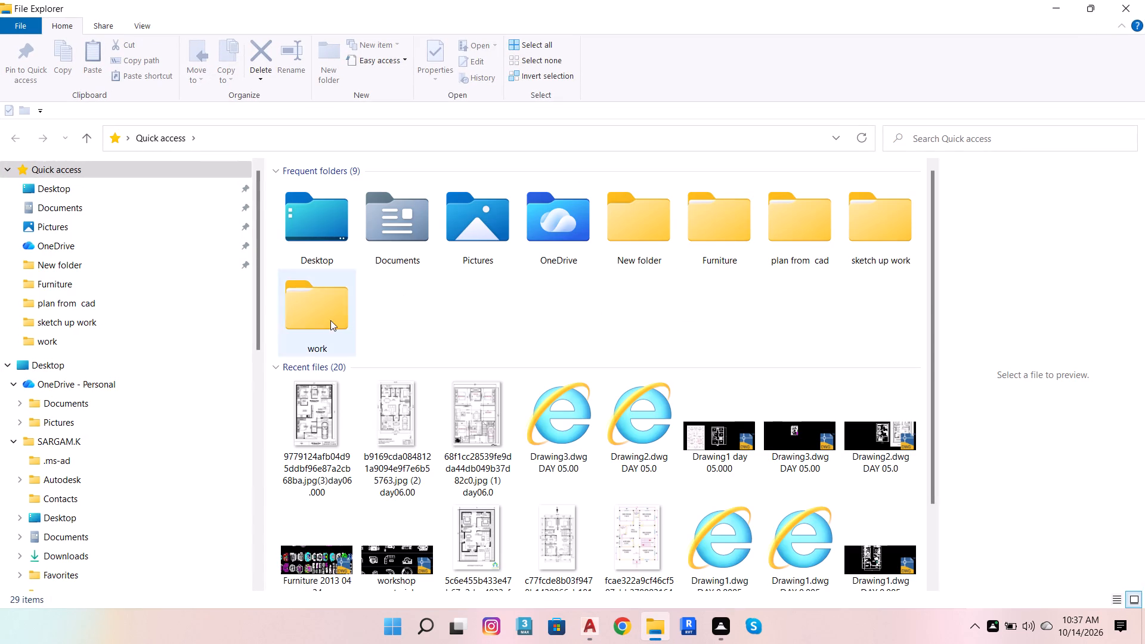
pyautogui.scroll(-6, 110, 373)
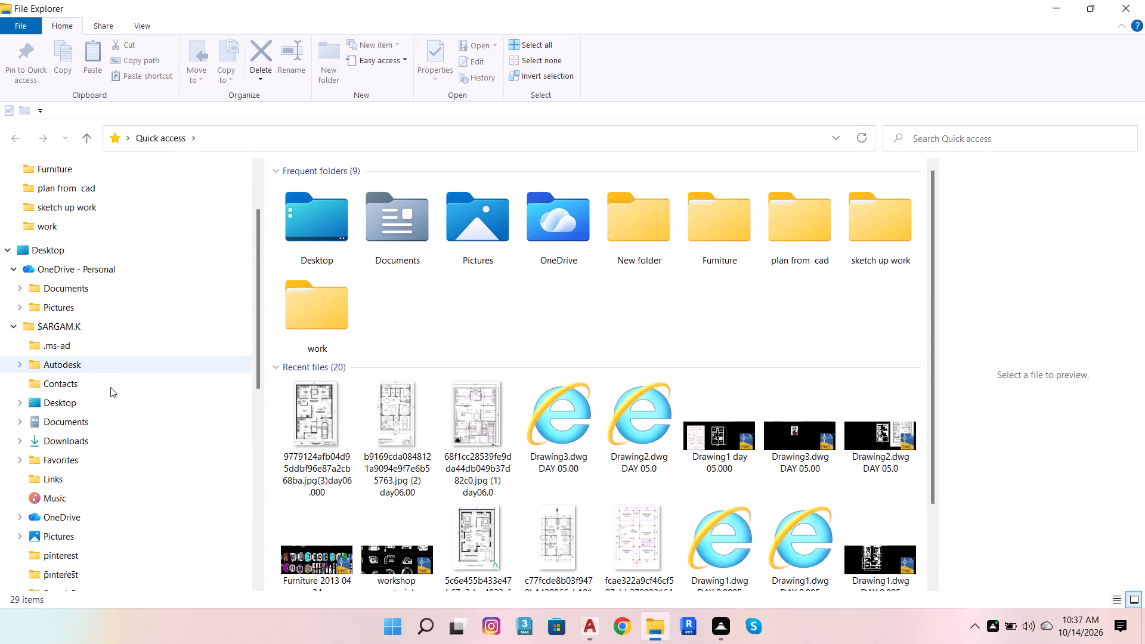
pyautogui.scroll(-2, 116, 422)
pyautogui.scroll(-3, 122, 480)
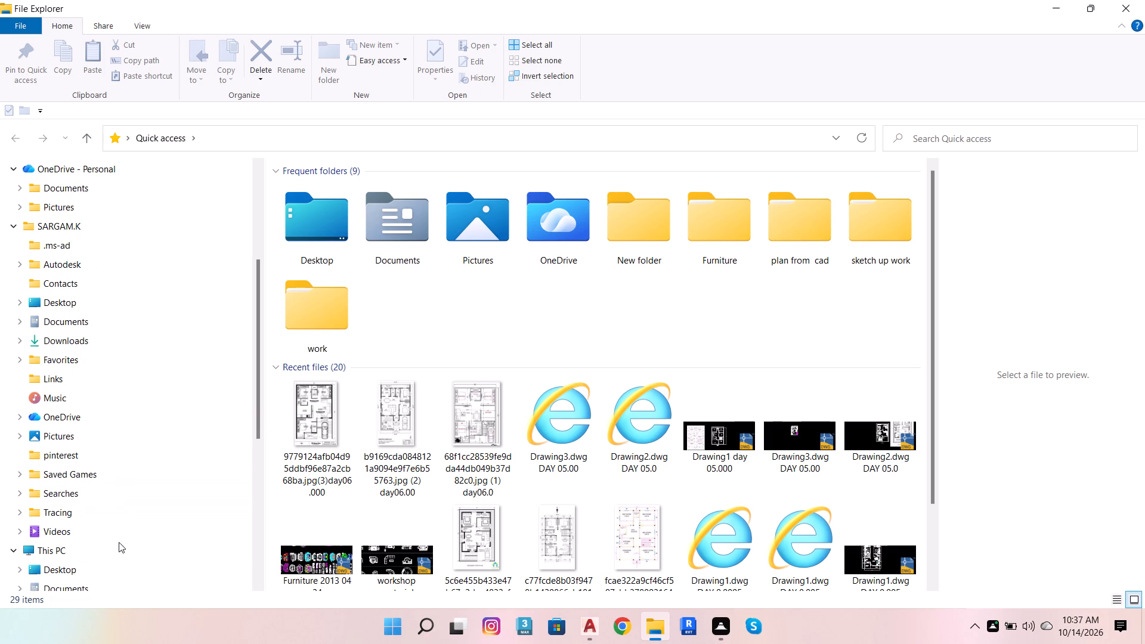
pyautogui.click(119, 542)
pyautogui.doubleClick(539, 297)
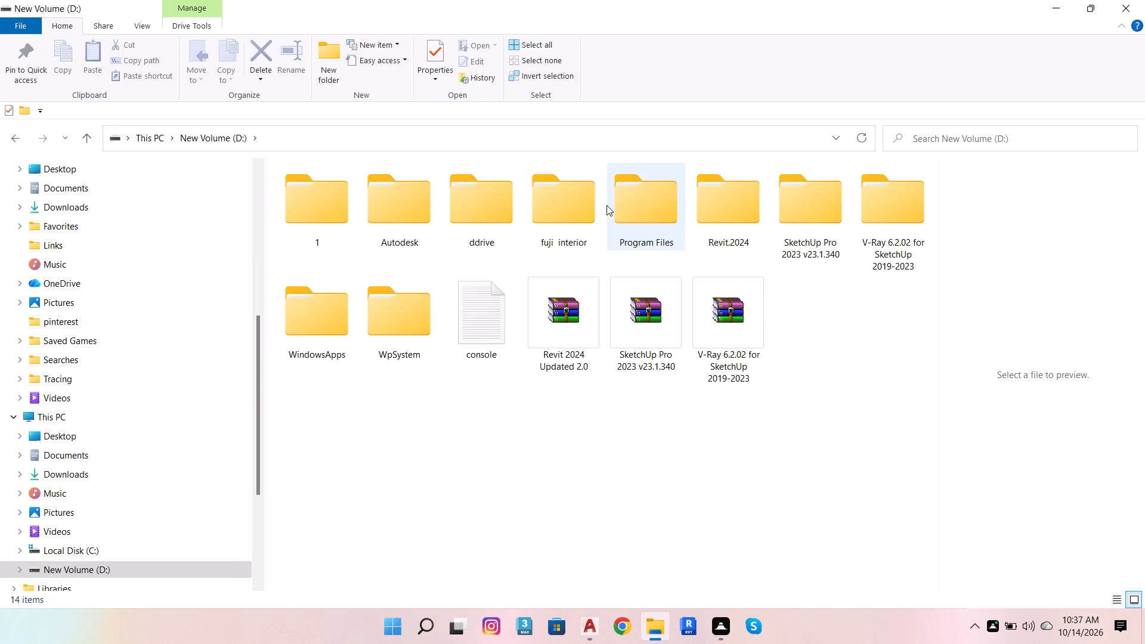
pyautogui.doubleClick(600, 205)
pyautogui.doubleClick(615, 193)
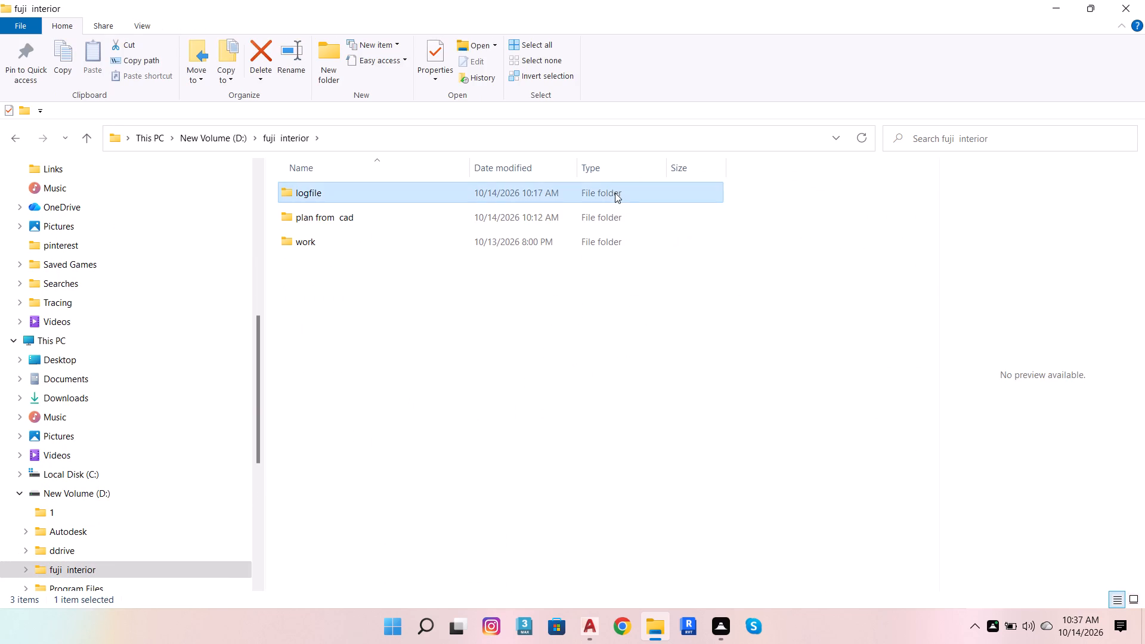
pyautogui.hotkey('ctrl', 'a')
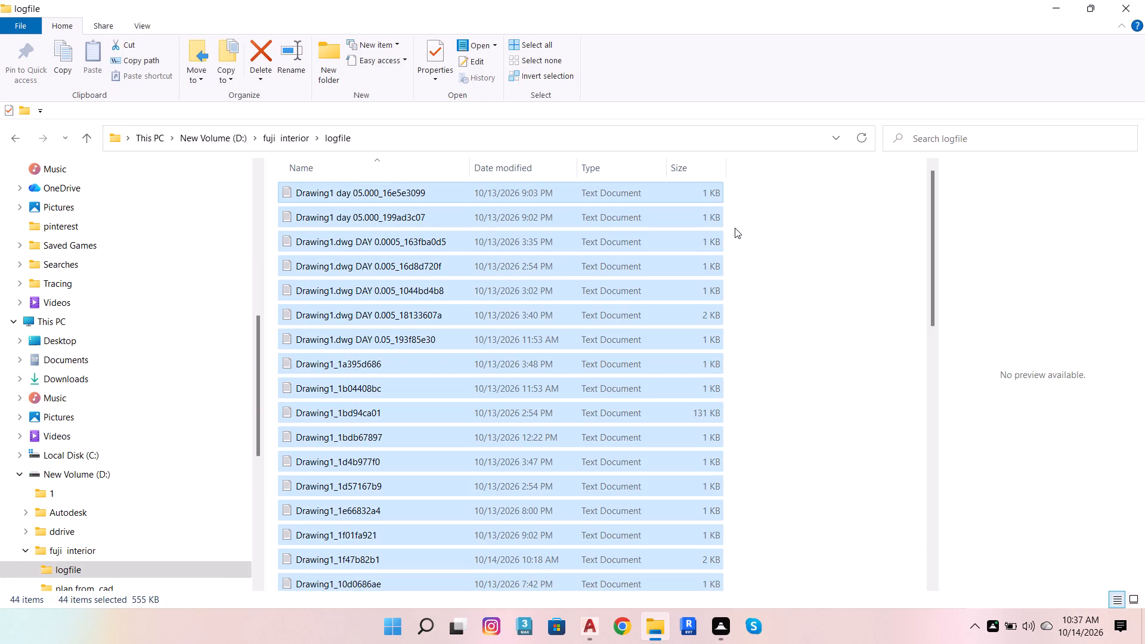
pyautogui.press('Delete')
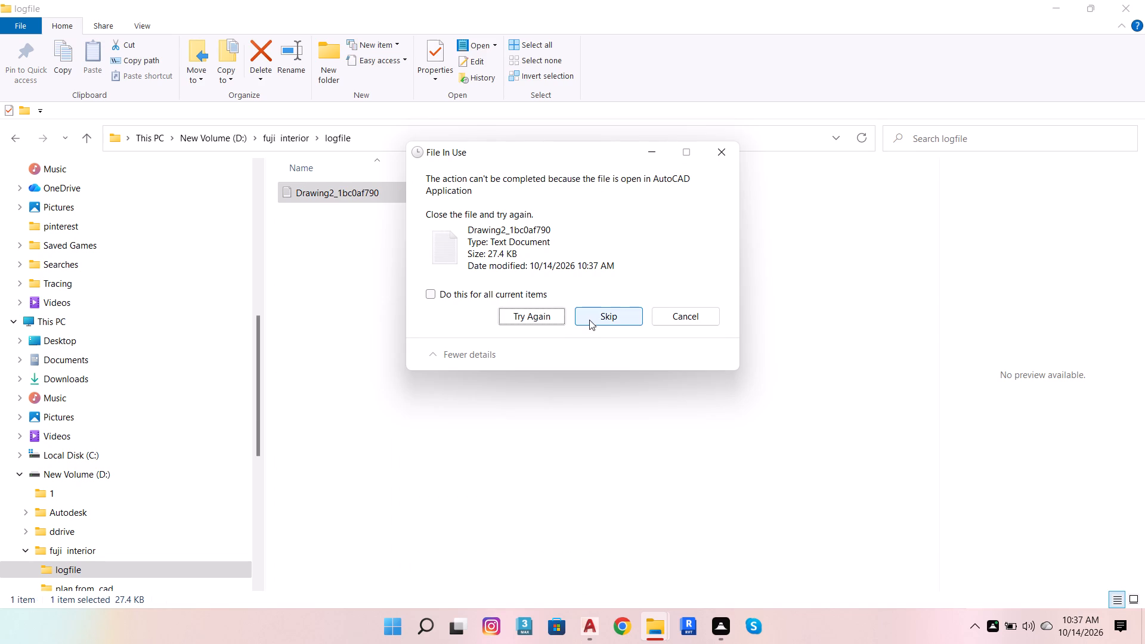
pyautogui.click(591, 318)
pyautogui.click(727, 149)
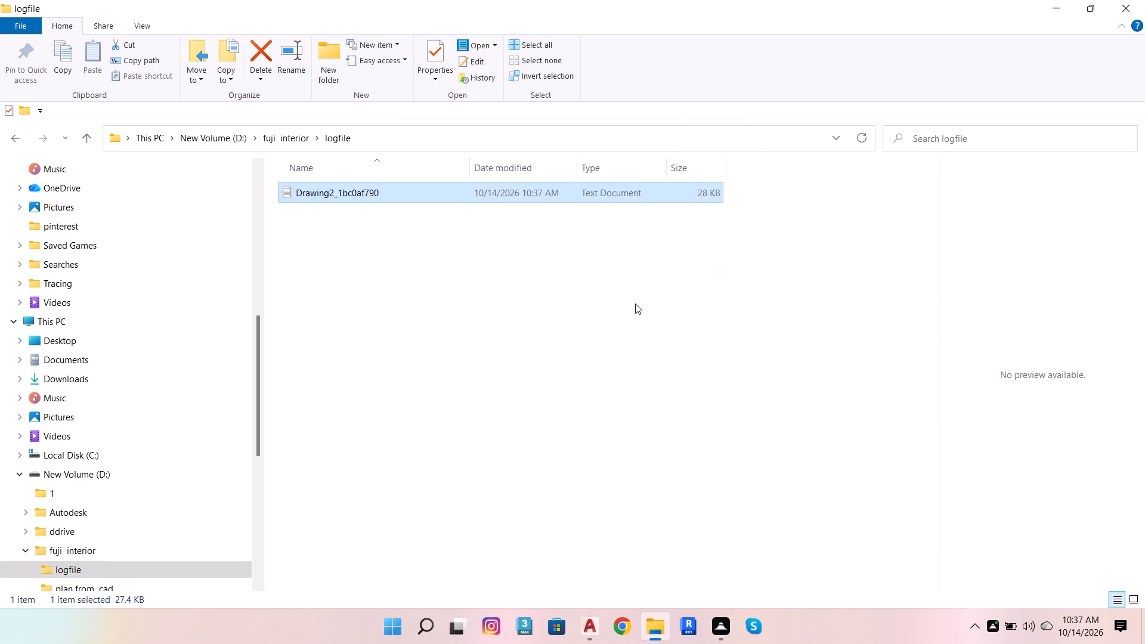
pyautogui.click(1144, 0)
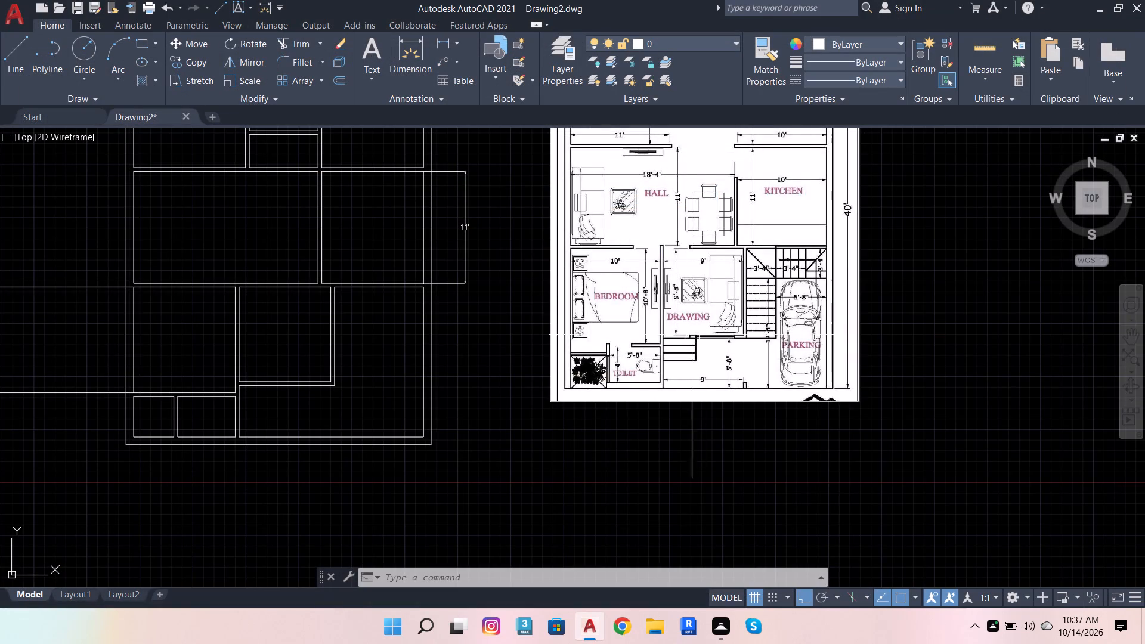
# Offset the drawing room's outer right wall line 3'4" to the right to set the staircase flight's width.
pyautogui.scroll(-2, 690, 354)
pyautogui.scroll(2, 446, 360)
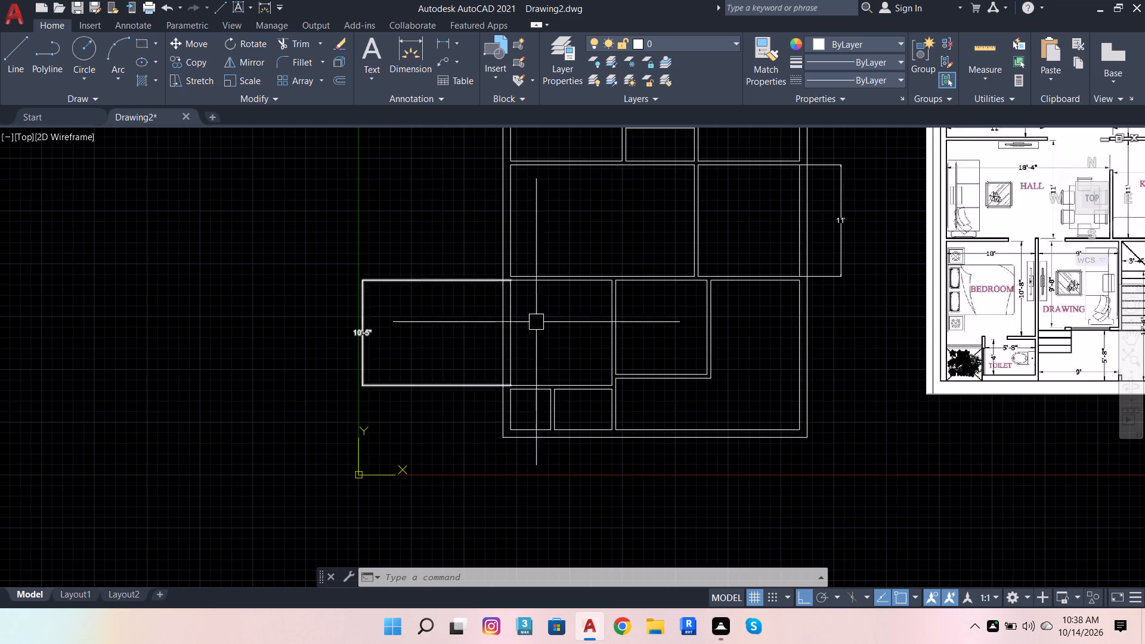
pyautogui.scroll(-1, 533, 421)
pyautogui.scroll(2, 943, 308)
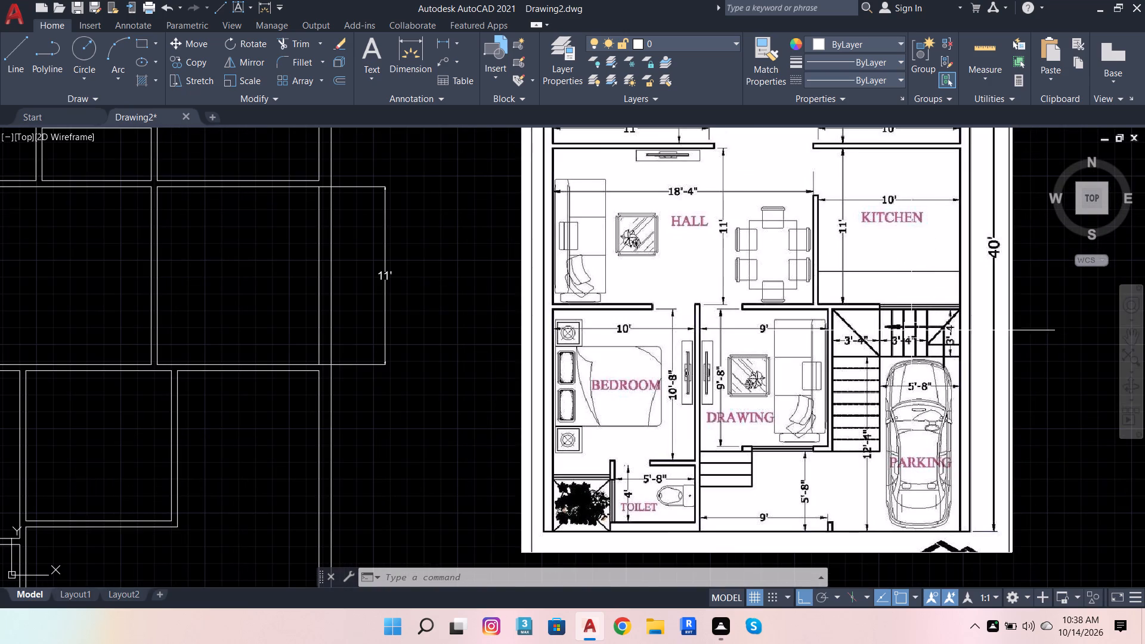
pyautogui.scroll(-1, 754, 333)
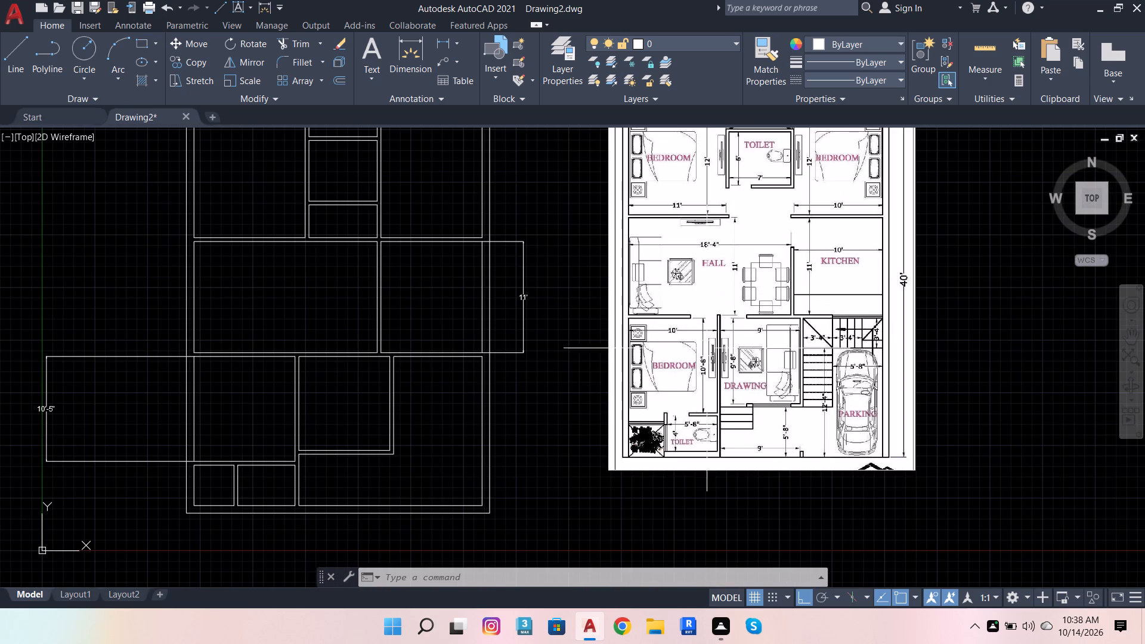
pyautogui.scroll(3, 368, 380)
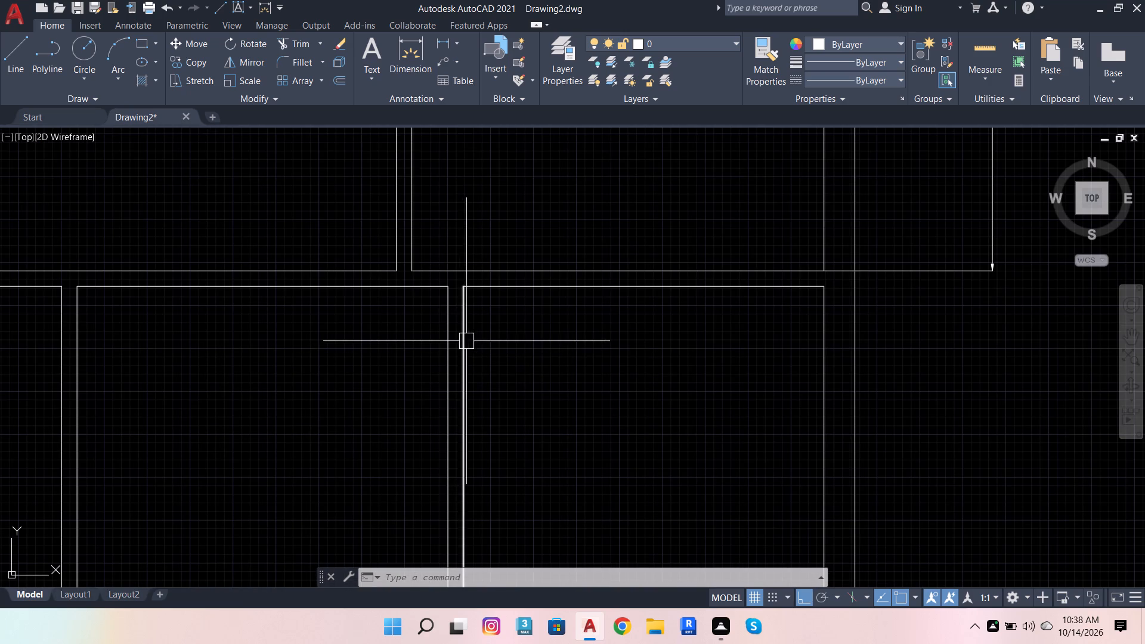
pyautogui.click(468, 340)
pyautogui.click(338, 79)
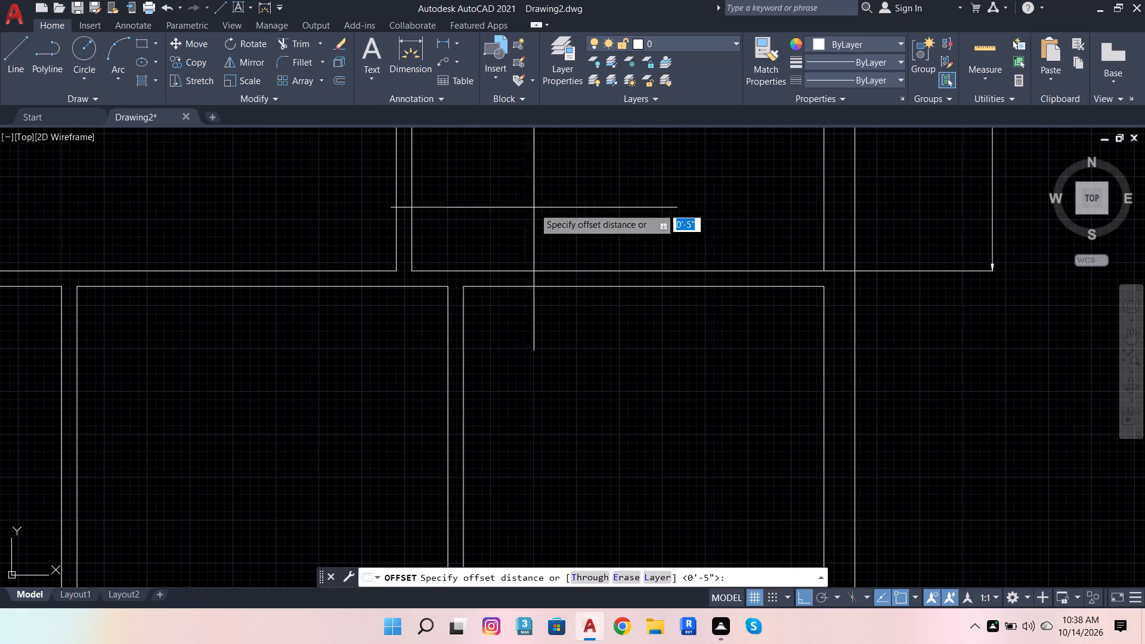
pyautogui.click(459, 287)
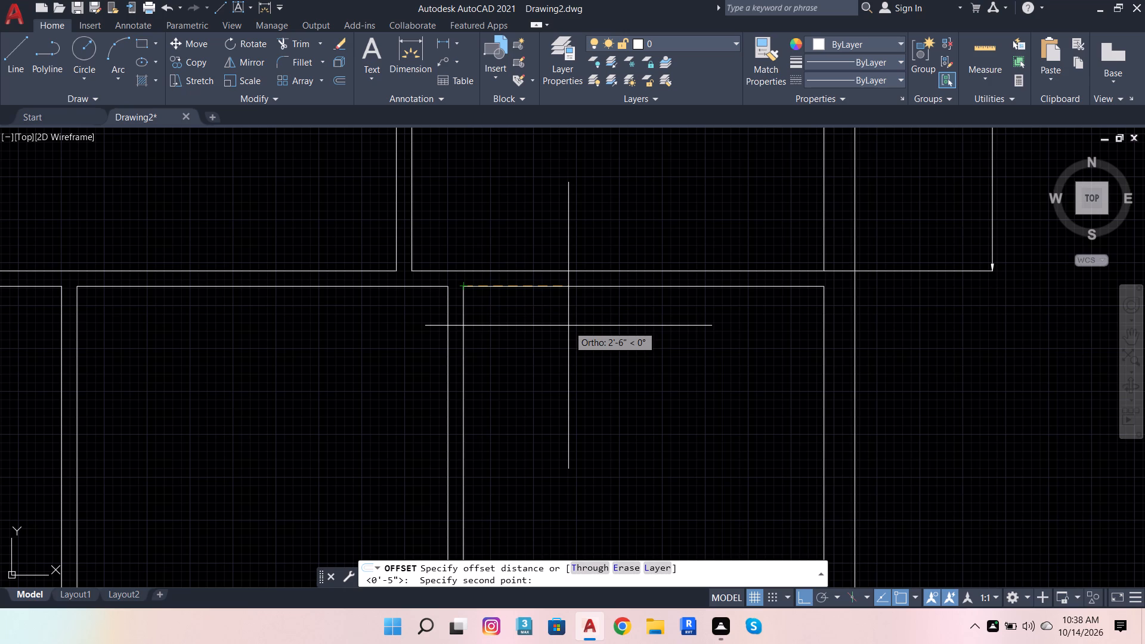
pyautogui.write("3'4")
pyautogui.press('Return')
pyautogui.click(568, 326)
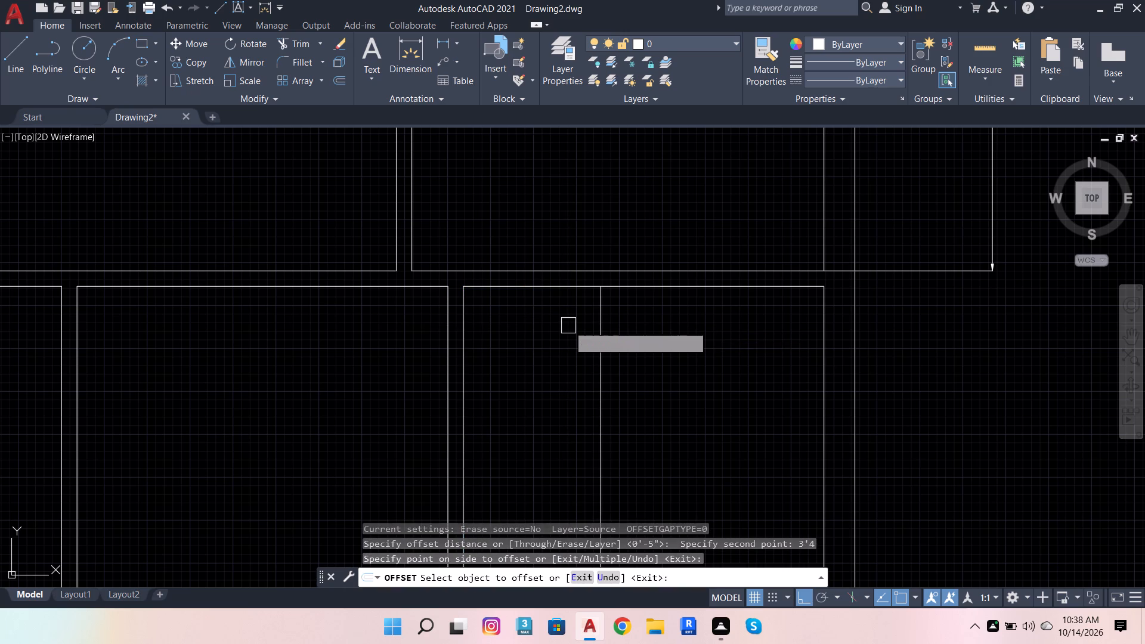
# Offset the staircase area's top wall line 3'4" downward to mark the depth of the upper flight.
pyautogui.scroll(-2, 409, 320)
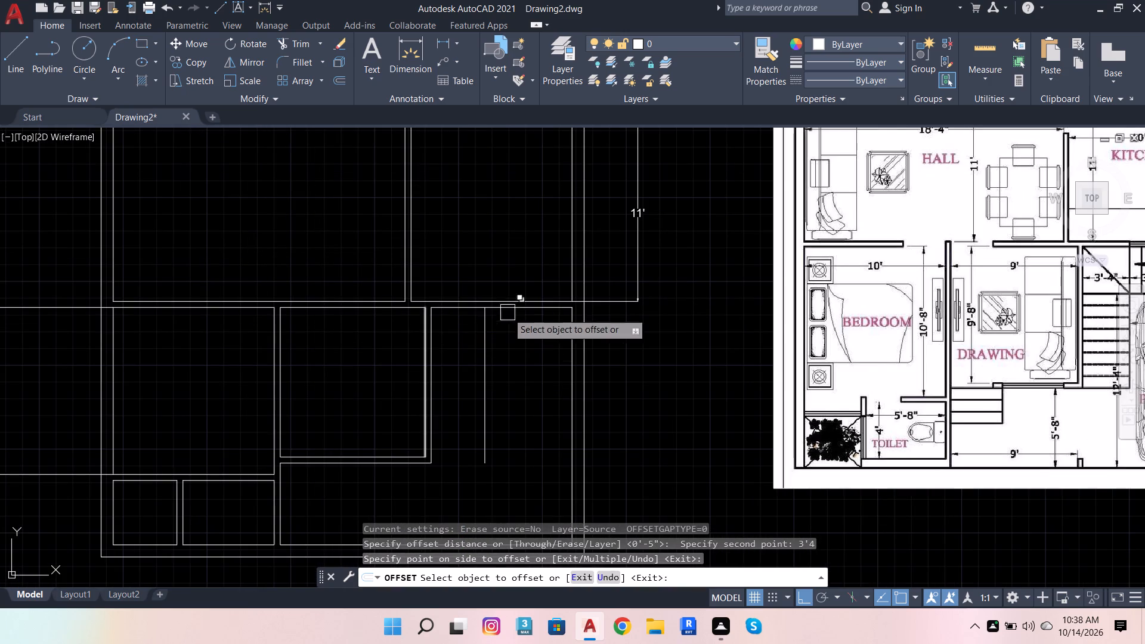
pyautogui.scroll(-1, 534, 336)
pyautogui.scroll(2, 958, 298)
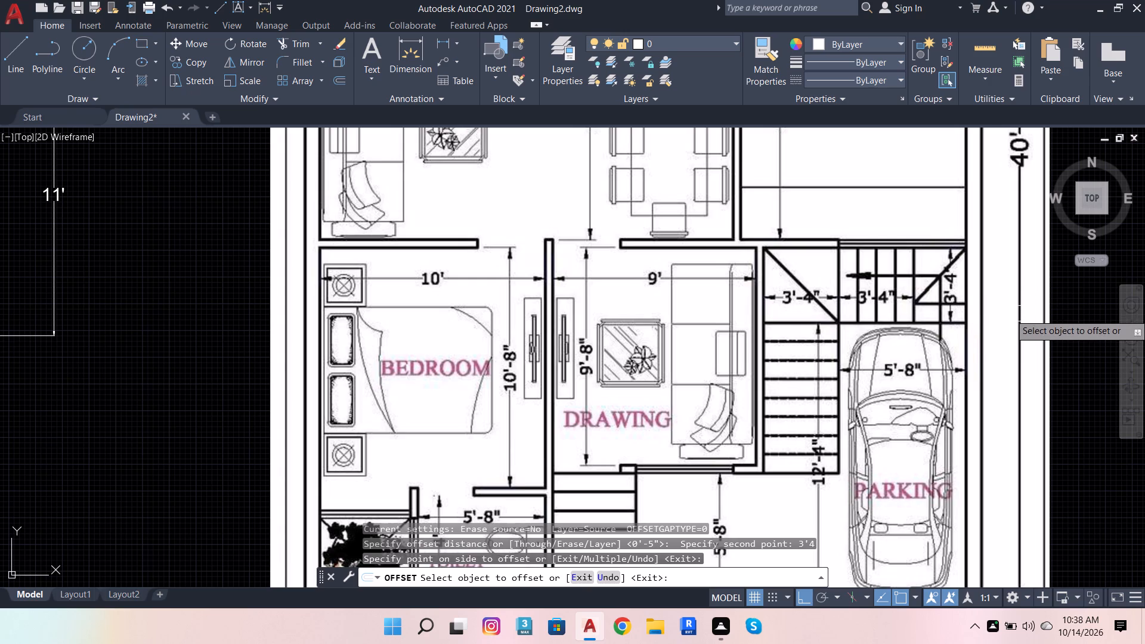
pyautogui.scroll(-1, 919, 337)
pyautogui.scroll(-1, 592, 325)
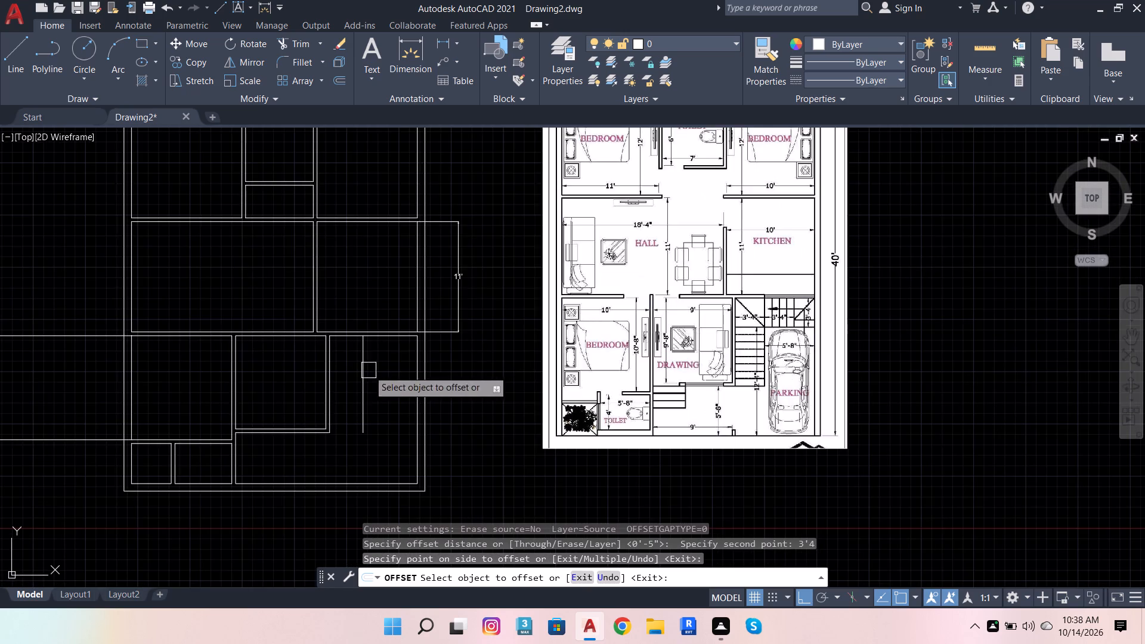
pyautogui.scroll(2, 359, 356)
pyautogui.click(423, 311)
pyautogui.click(426, 385)
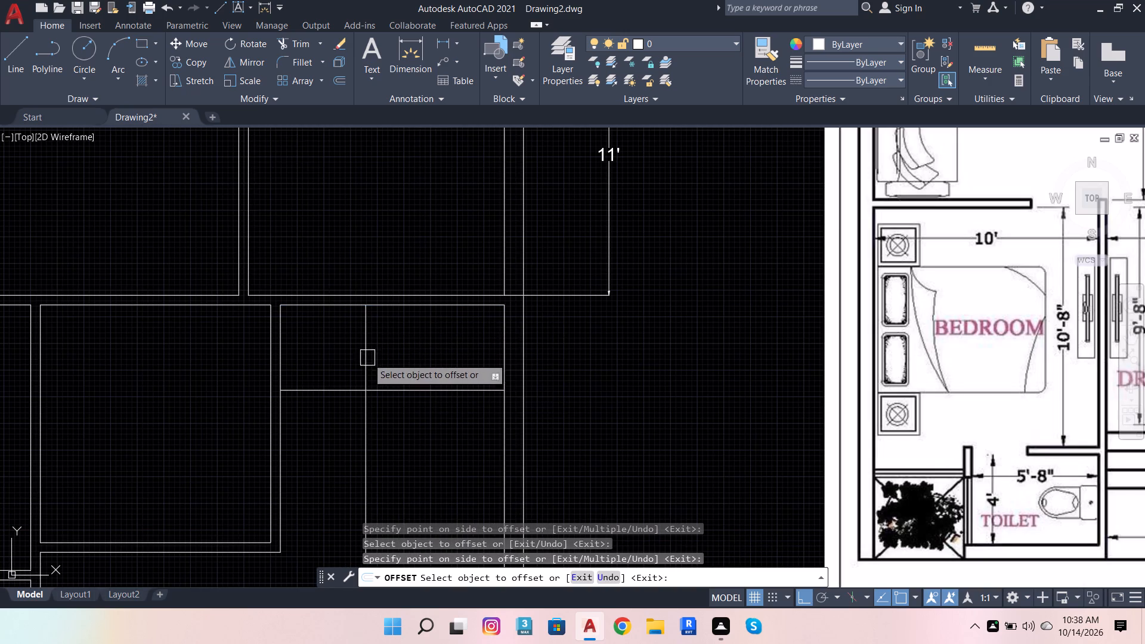
# Offset the staircase's new vertical line another 3'4" to the right to mark the upper flight's end.
pyautogui.click(366, 351)
pyautogui.click(447, 336)
pyautogui.scroll(-2, 438, 373)
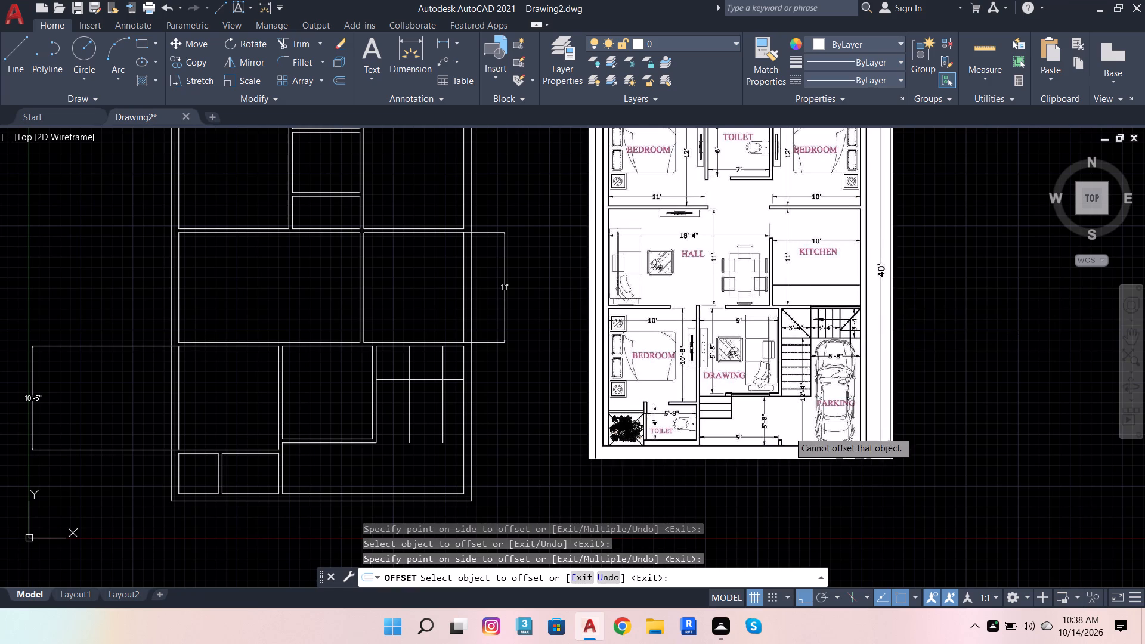
pyautogui.scroll(1, 787, 432)
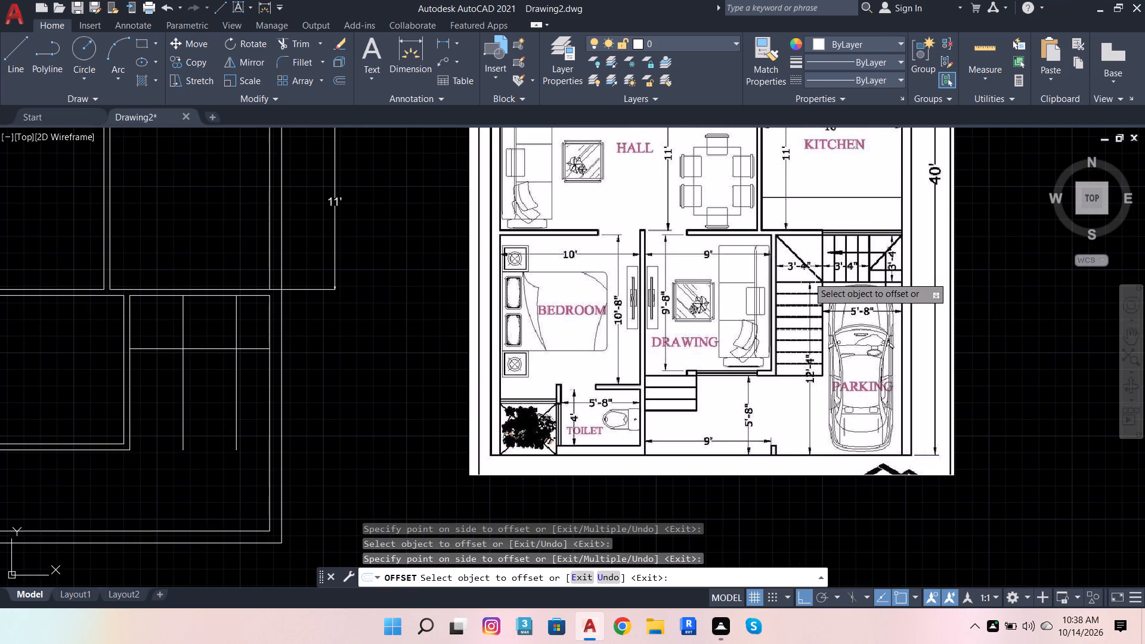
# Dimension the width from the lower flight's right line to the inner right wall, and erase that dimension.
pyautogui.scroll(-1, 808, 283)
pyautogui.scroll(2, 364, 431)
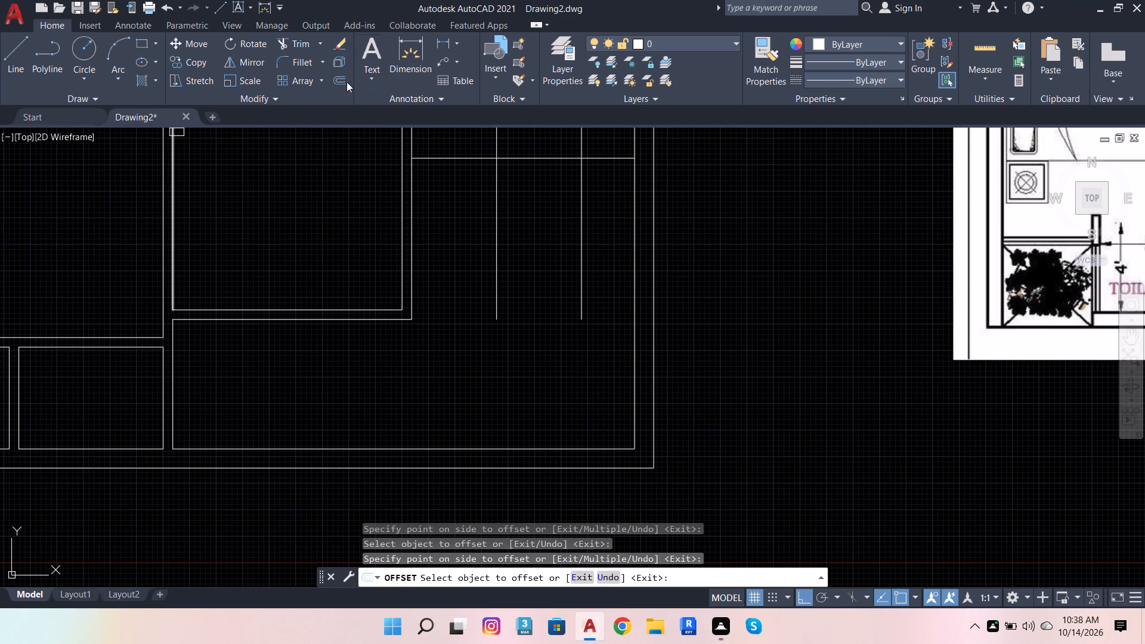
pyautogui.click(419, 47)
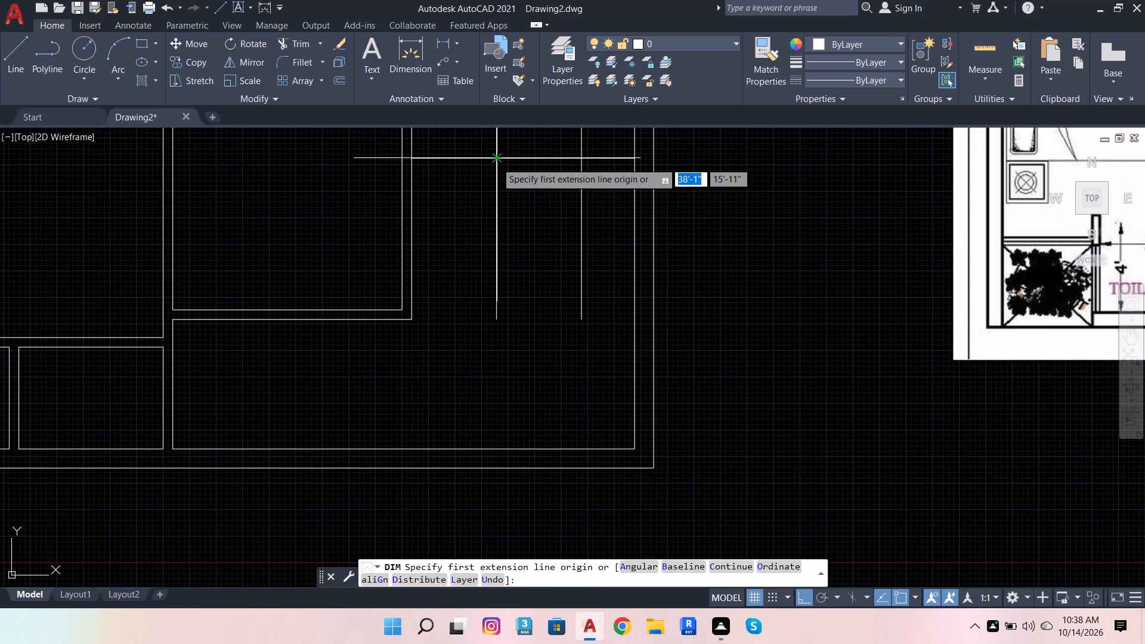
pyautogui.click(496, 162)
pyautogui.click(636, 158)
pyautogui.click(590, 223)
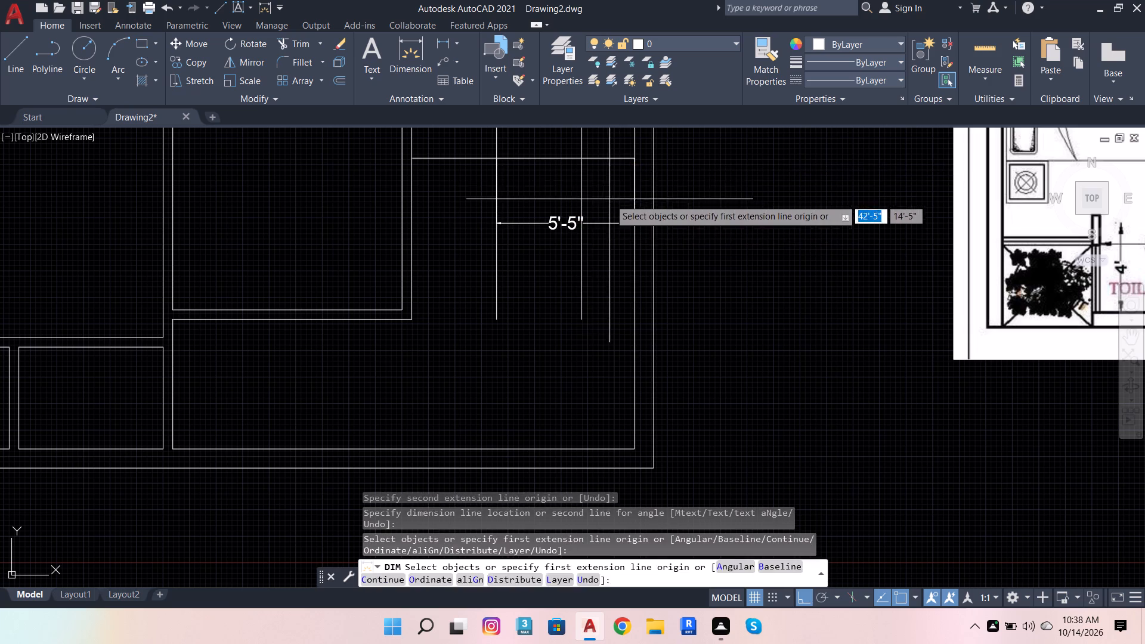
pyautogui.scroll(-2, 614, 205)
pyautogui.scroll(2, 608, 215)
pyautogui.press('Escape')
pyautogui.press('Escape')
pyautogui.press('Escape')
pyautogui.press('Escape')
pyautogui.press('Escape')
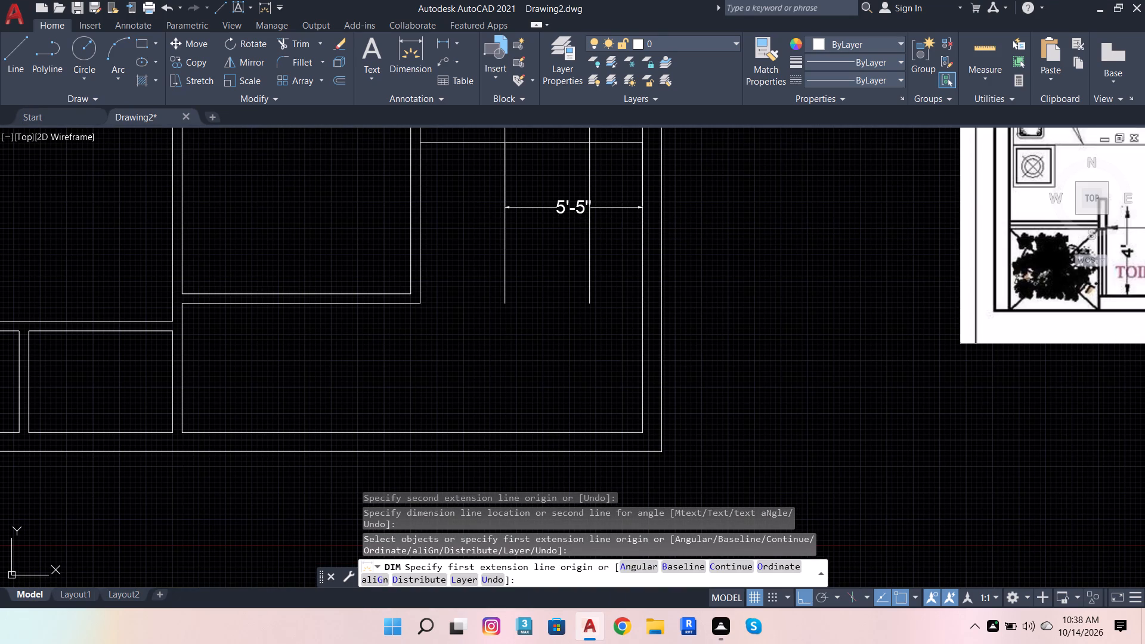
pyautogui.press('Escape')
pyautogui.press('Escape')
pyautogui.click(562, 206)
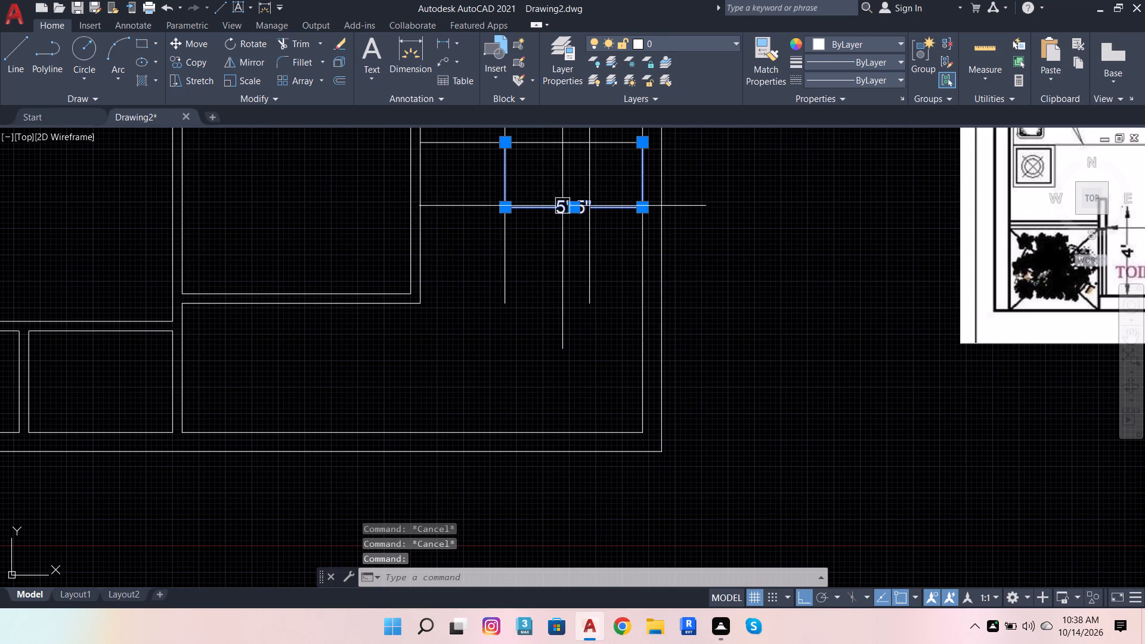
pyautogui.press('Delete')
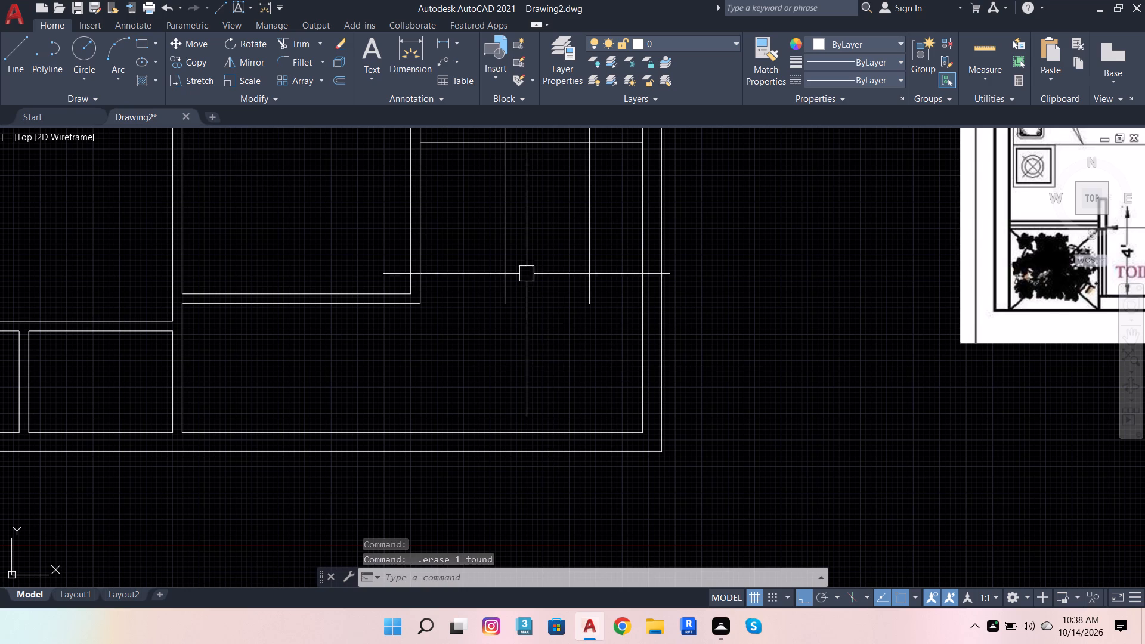
# Offset the upper flight's end line leftward three times at 10" spacing to create its treads.
pyautogui.scroll(-2, 541, 261)
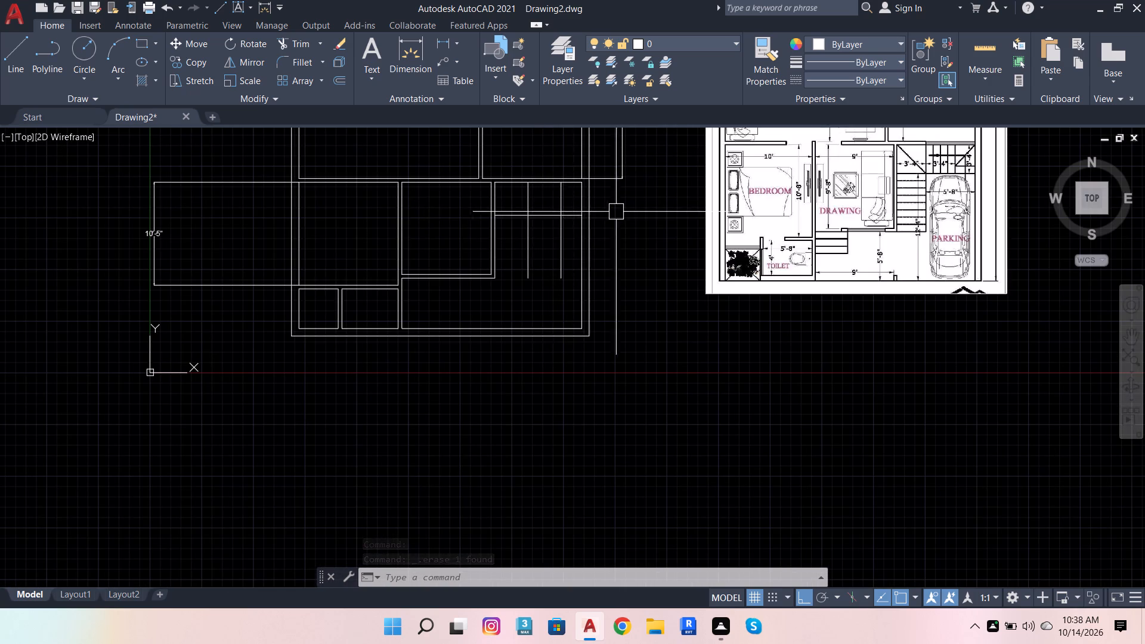
pyautogui.scroll(3, 963, 134)
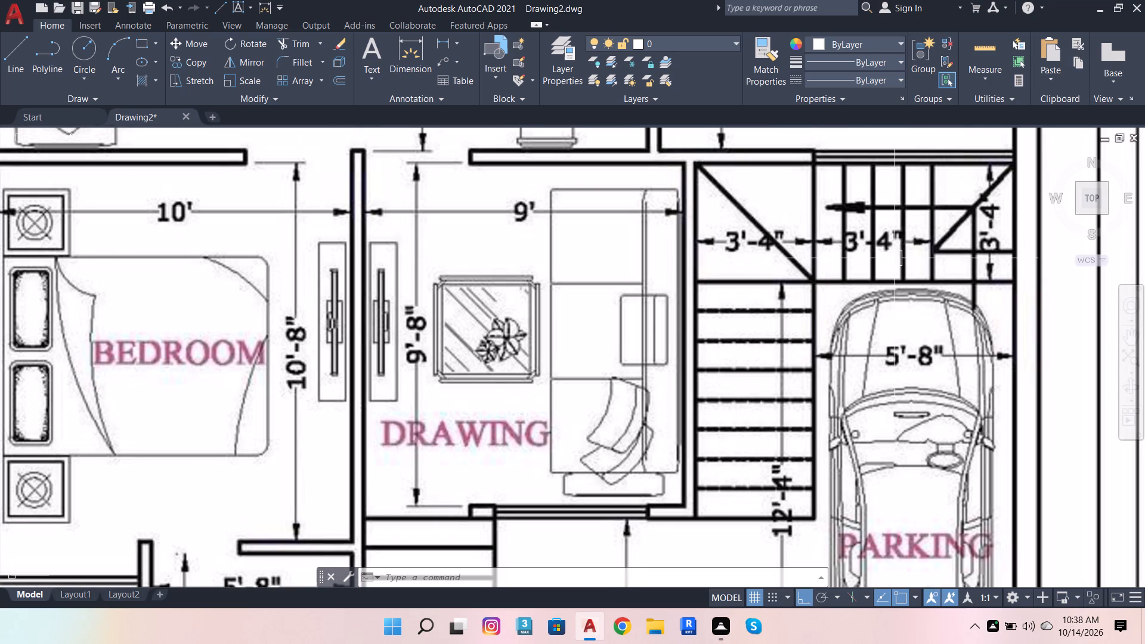
pyautogui.scroll(-2, 924, 260)
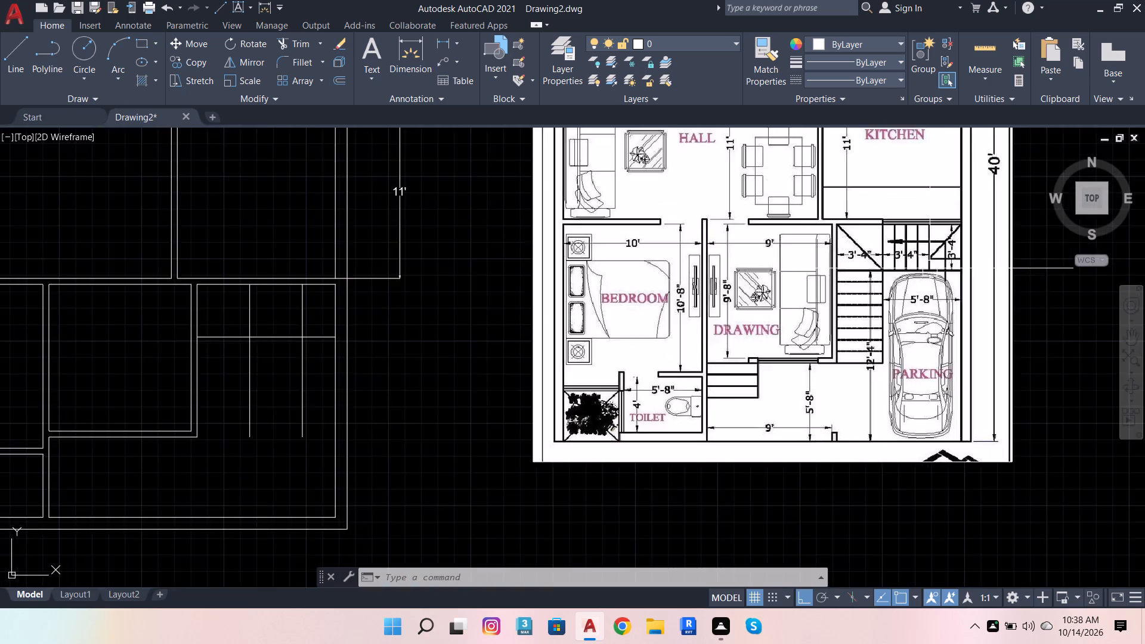
pyautogui.scroll(-1, 930, 268)
pyautogui.scroll(2, 527, 334)
pyautogui.click(555, 313)
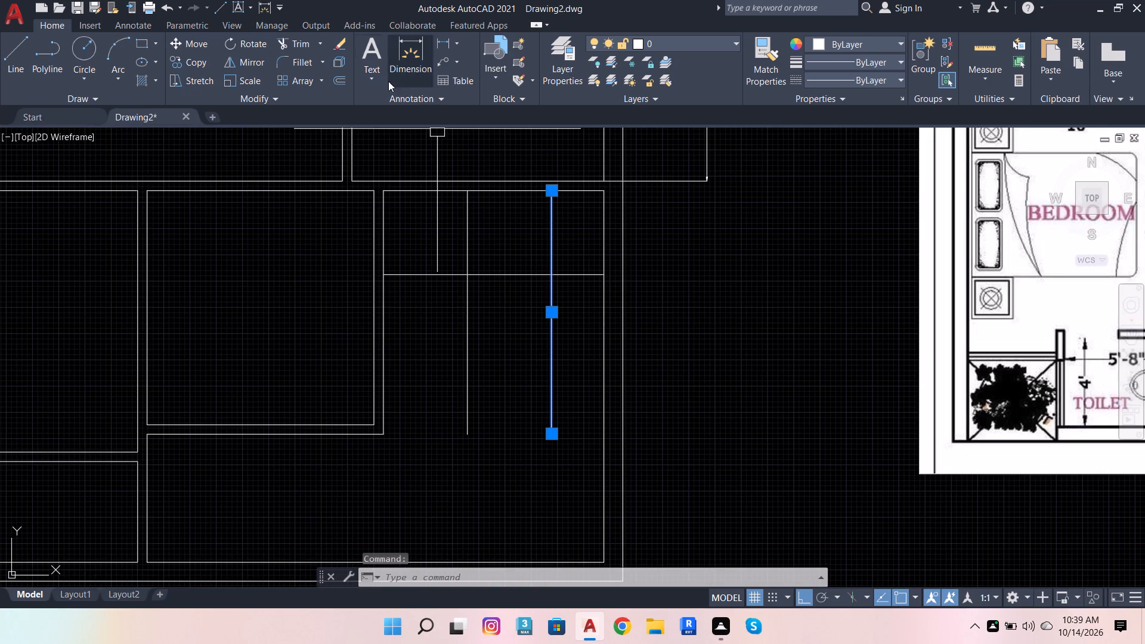
pyautogui.click(336, 79)
pyautogui.click(544, 435)
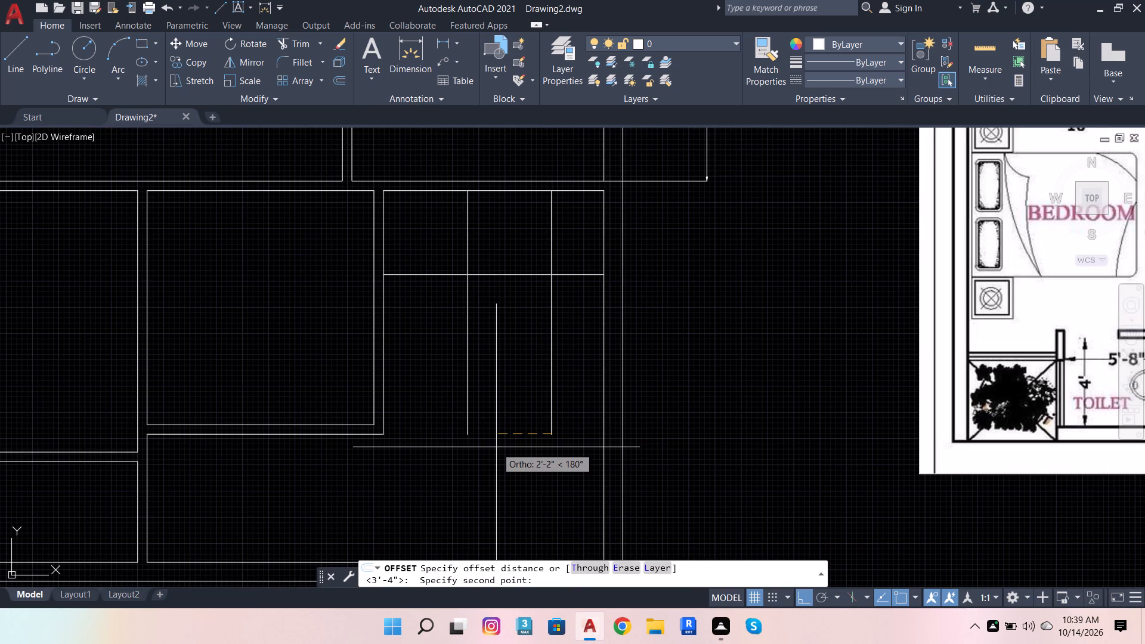
pyautogui.write('10')
pyautogui.press('Return')
pyautogui.click(496, 447)
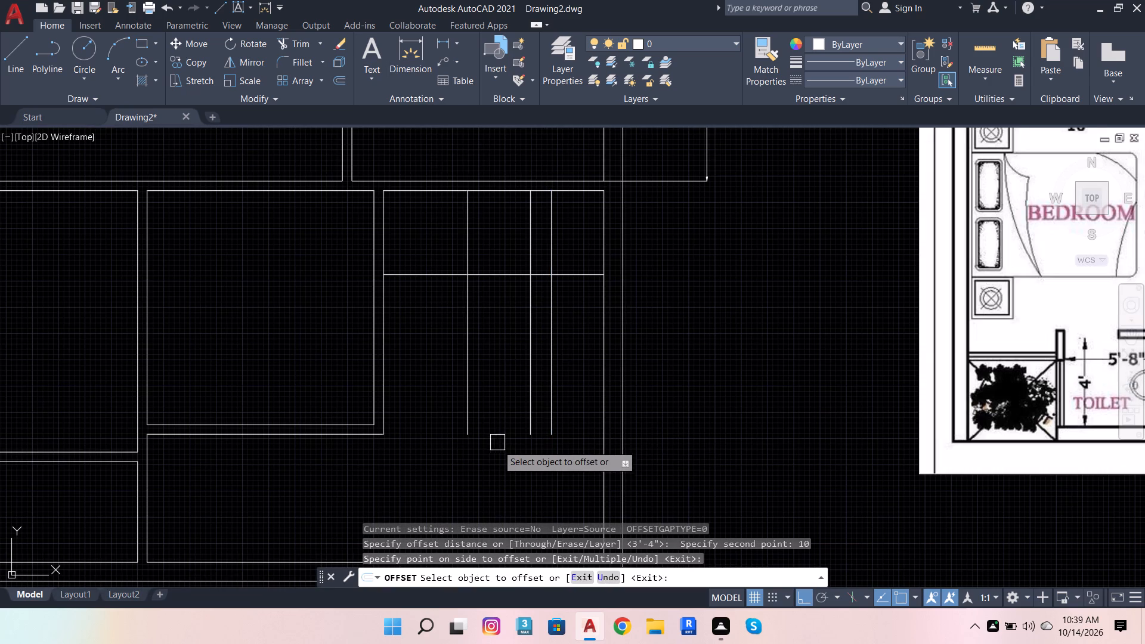
pyautogui.click(531, 395)
pyautogui.click(476, 413)
pyautogui.click(506, 394)
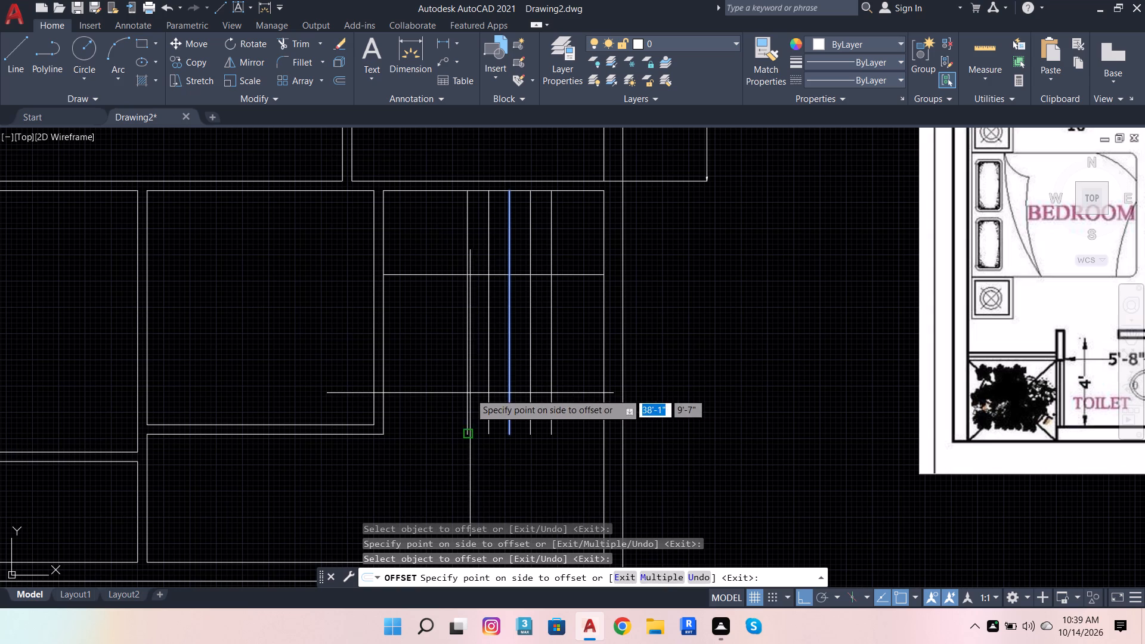
pyautogui.click(470, 393)
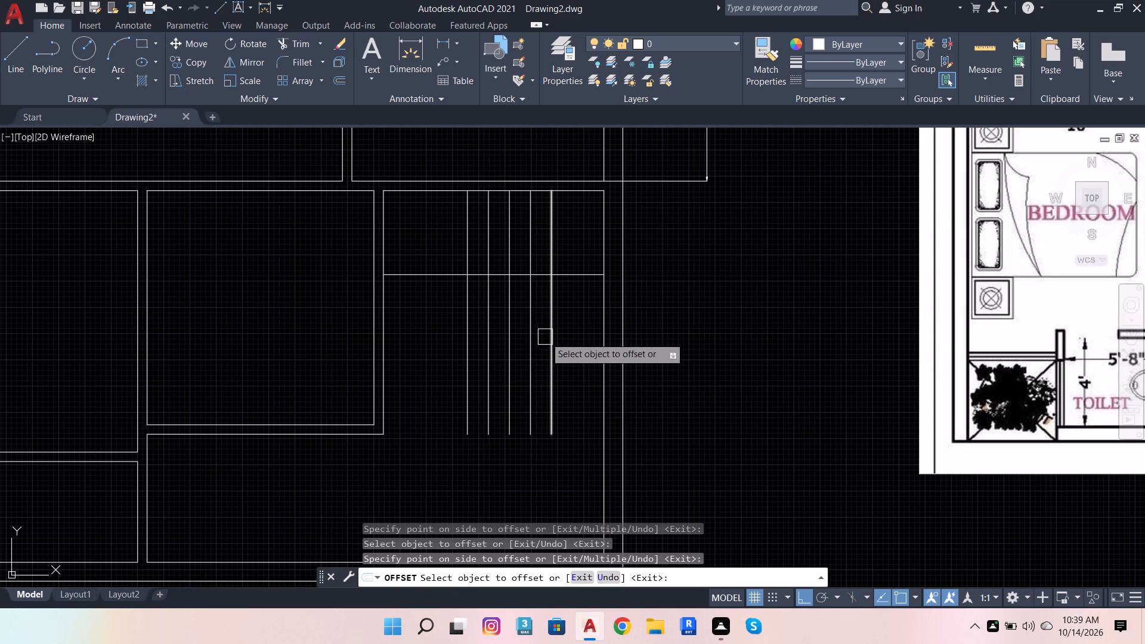
# Offset the upper flight's bottom line downward three times at 10" spacing to start the lower flight's treads.
pyautogui.scroll(-2, 541, 391)
pyautogui.scroll(1, 929, 297)
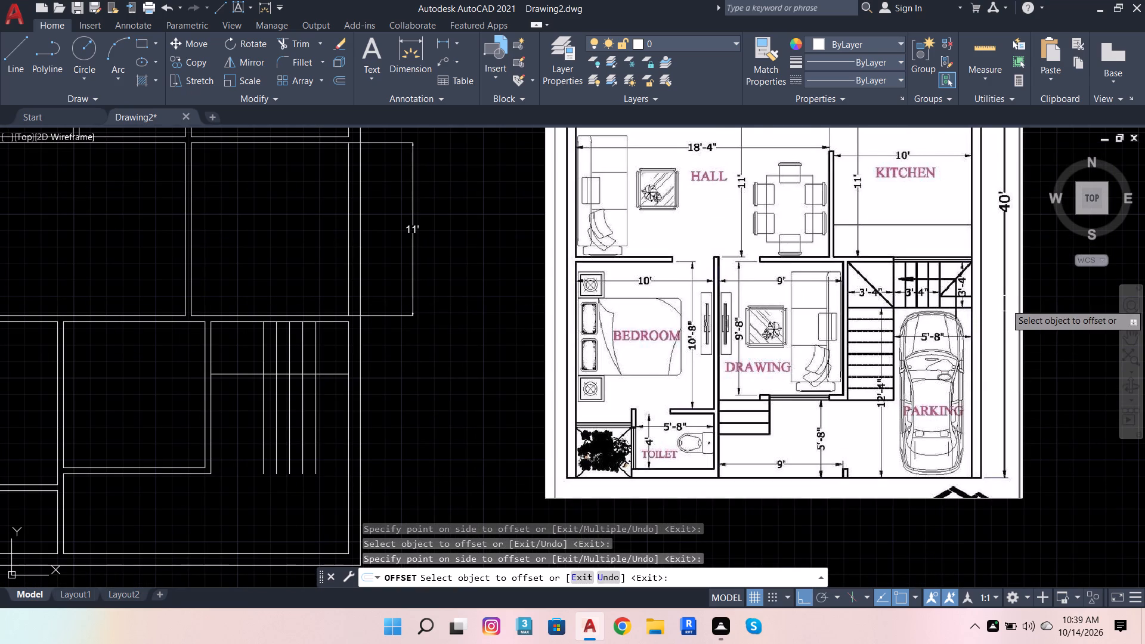
pyautogui.scroll(-1, 1006, 304)
pyautogui.scroll(2, 453, 379)
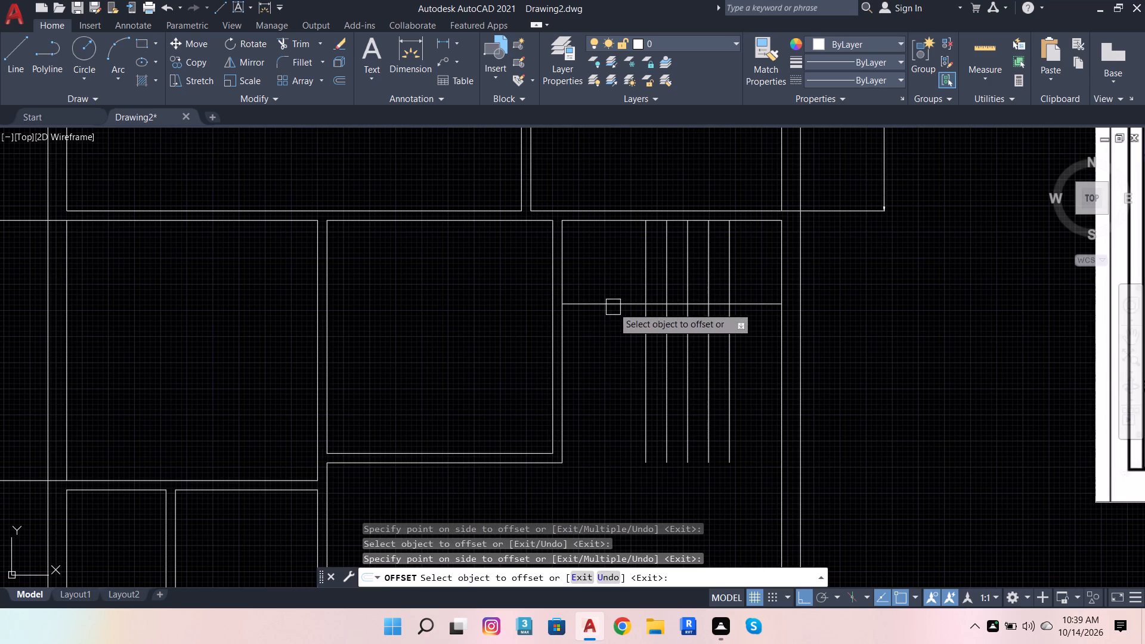
pyautogui.click(614, 306)
pyautogui.click(597, 370)
pyautogui.scroll(-2, 567, 380)
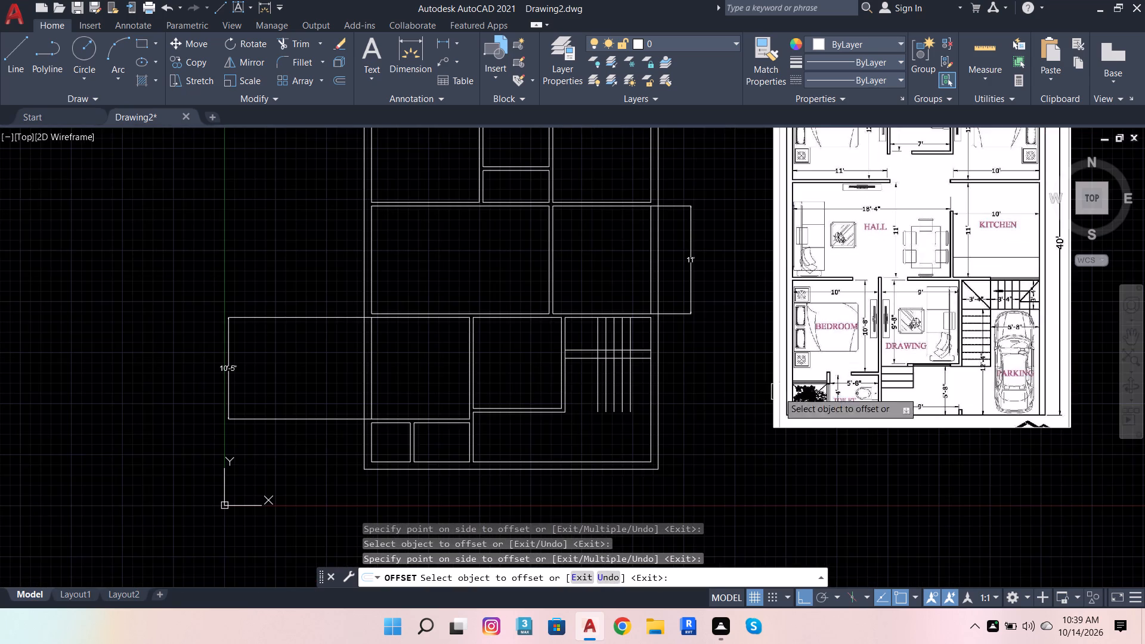
pyautogui.scroll(3, 985, 327)
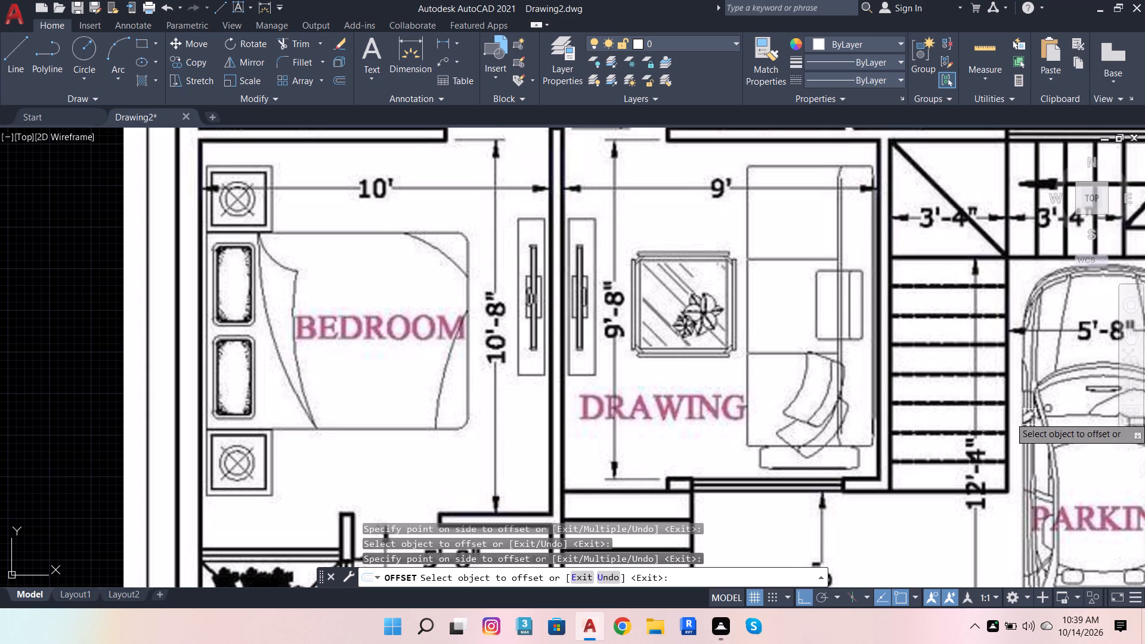
pyautogui.scroll(-3, 1029, 417)
pyautogui.scroll(3, 626, 481)
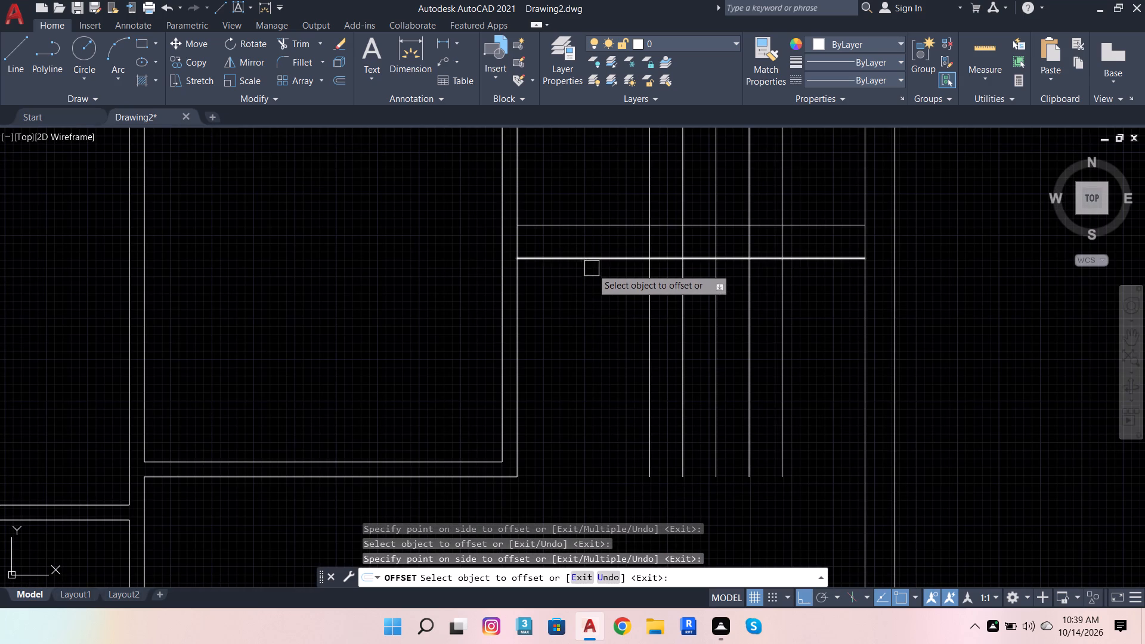
pyautogui.click(589, 265)
pyautogui.click(577, 312)
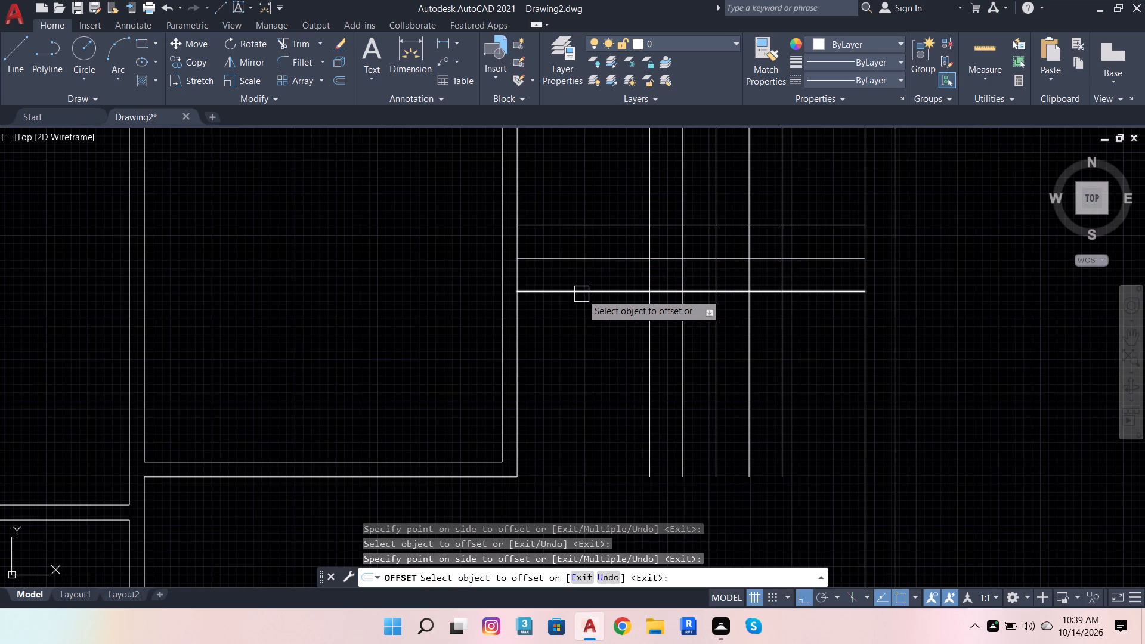
pyautogui.click(608, 299)
pyautogui.click(604, 313)
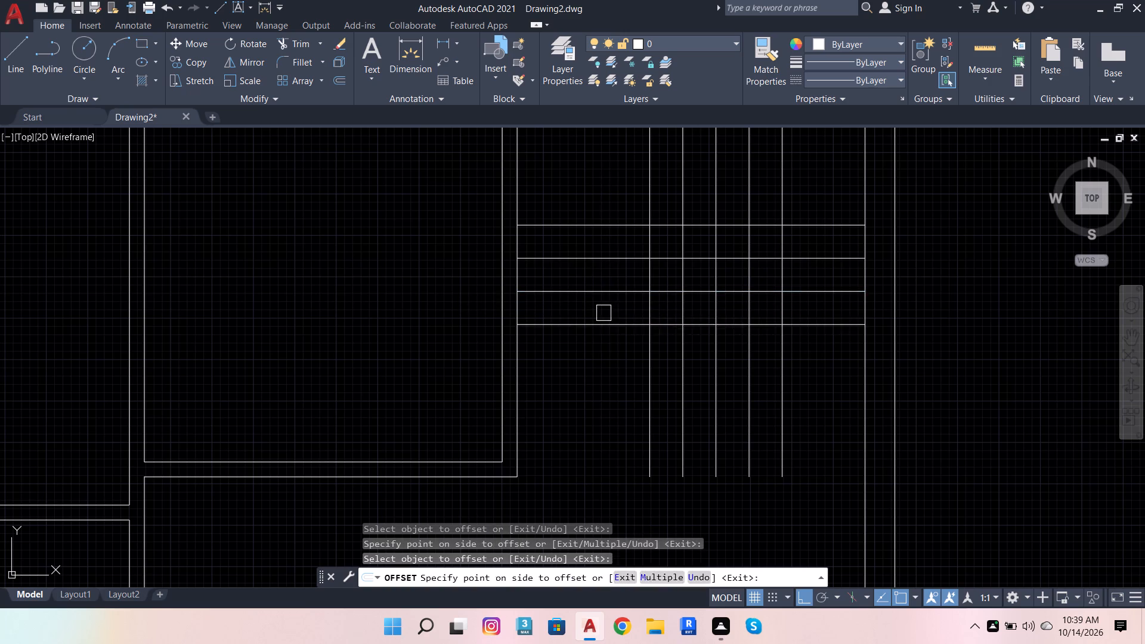
# Offset five more lower-flight treads downward from the last one, each 10" apart.
pyautogui.click(599, 328)
pyautogui.click(589, 369)
pyautogui.click(594, 359)
pyautogui.click(586, 397)
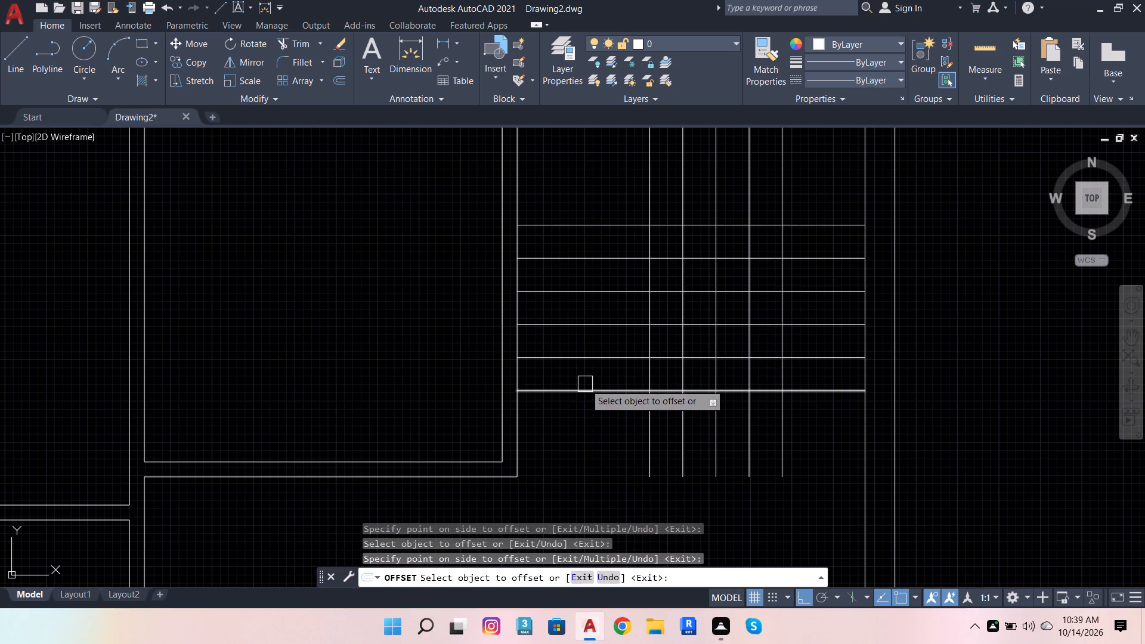
pyautogui.click(589, 389)
pyautogui.doubleClick(581, 425)
pyautogui.click(582, 457)
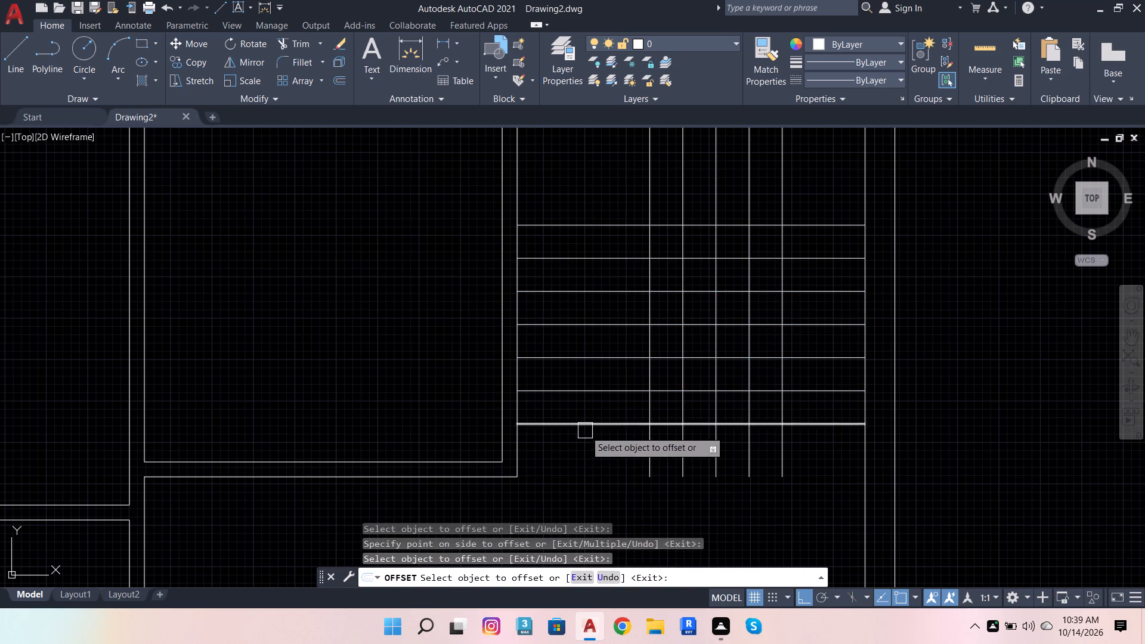
pyautogui.click(585, 431)
pyautogui.click(581, 457)
pyautogui.click(574, 464)
pyautogui.click(570, 484)
# Extend the drawing room's outer right wall line and the lower flight's right line down to the lowest tread.
pyautogui.scroll(-2, 597, 422)
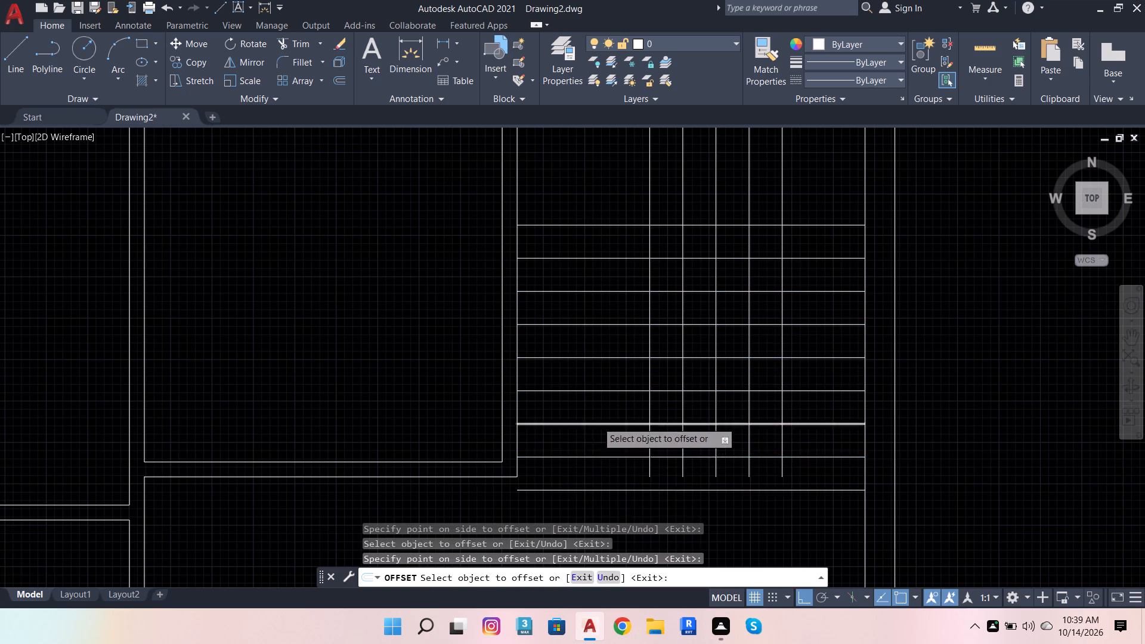
pyautogui.scroll(-1, 597, 422)
pyautogui.scroll(3, 588, 459)
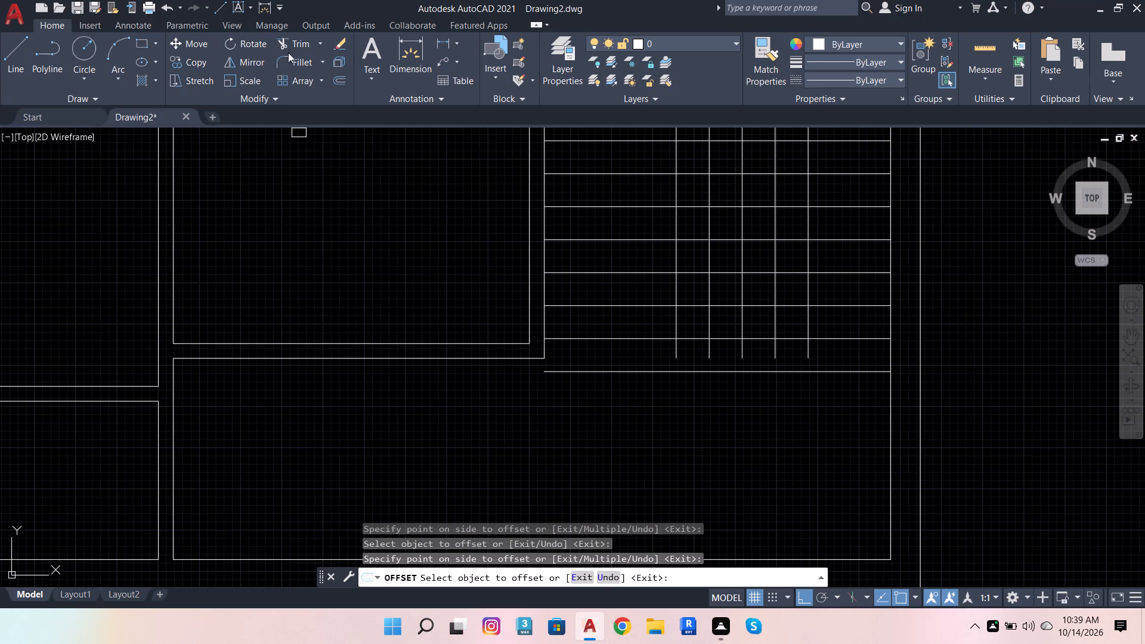
pyautogui.click(295, 48)
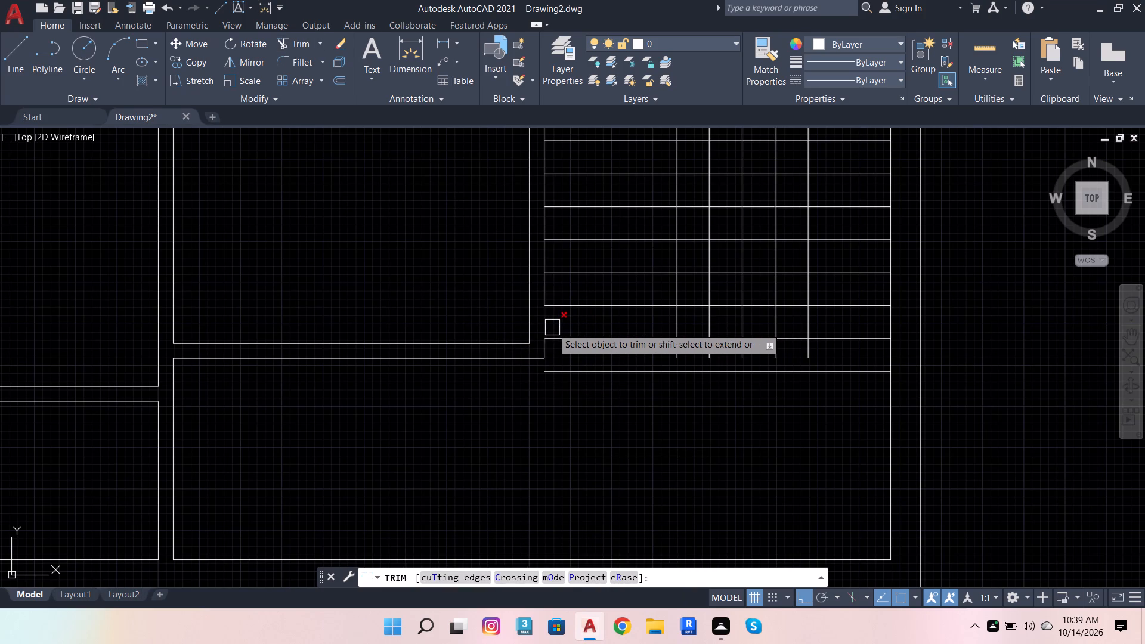
pyautogui.keyDown('shift'); pyautogui.click(550, 329); pyautogui.keyUp('shift')
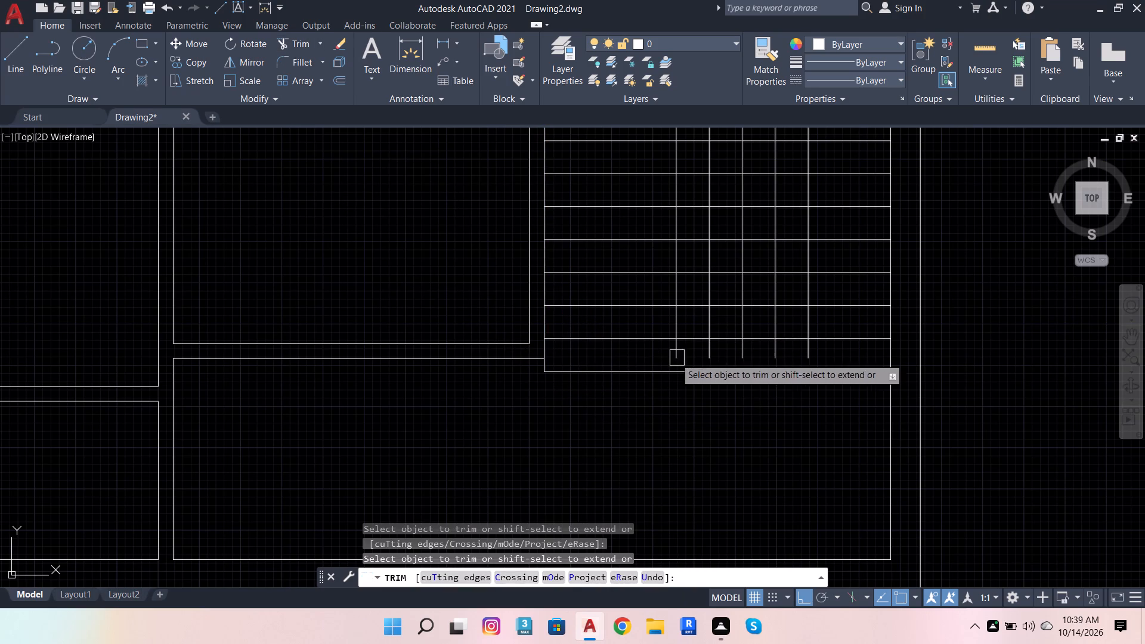
pyautogui.keyDown('shift'); pyautogui.click(683, 325); pyautogui.keyUp('shift')
# Trim the upper flight's vertical tread lines just below the flight's bottom line with a fence.
pyautogui.scroll(-2, 758, 376)
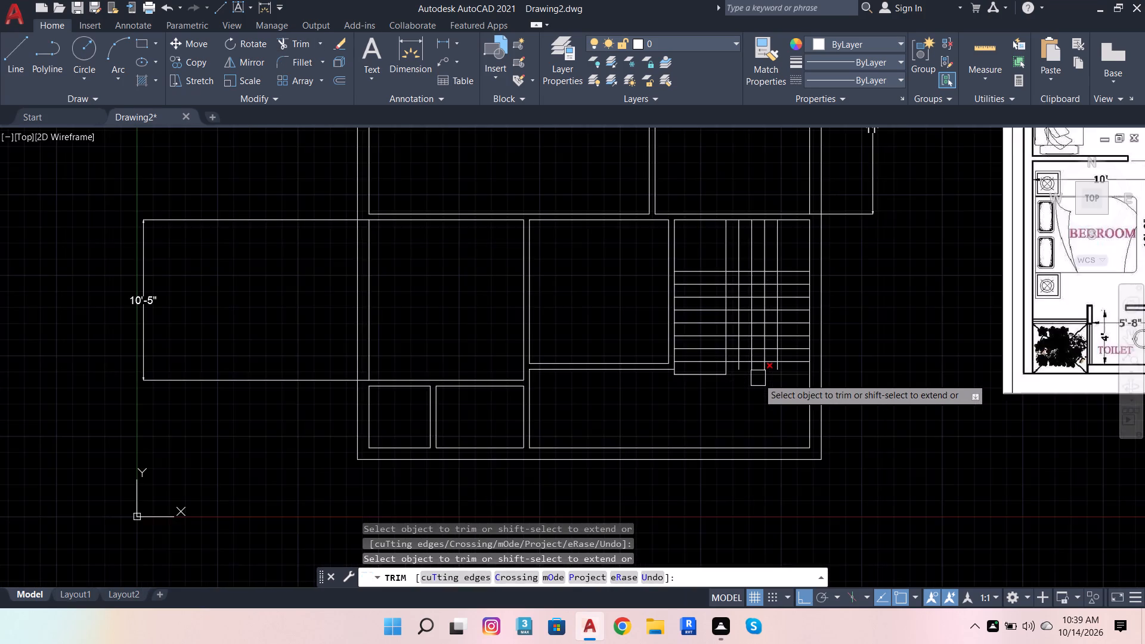
pyautogui.scroll(2, 753, 382)
pyautogui.scroll(-1, 774, 293)
pyautogui.scroll(2, 793, 172)
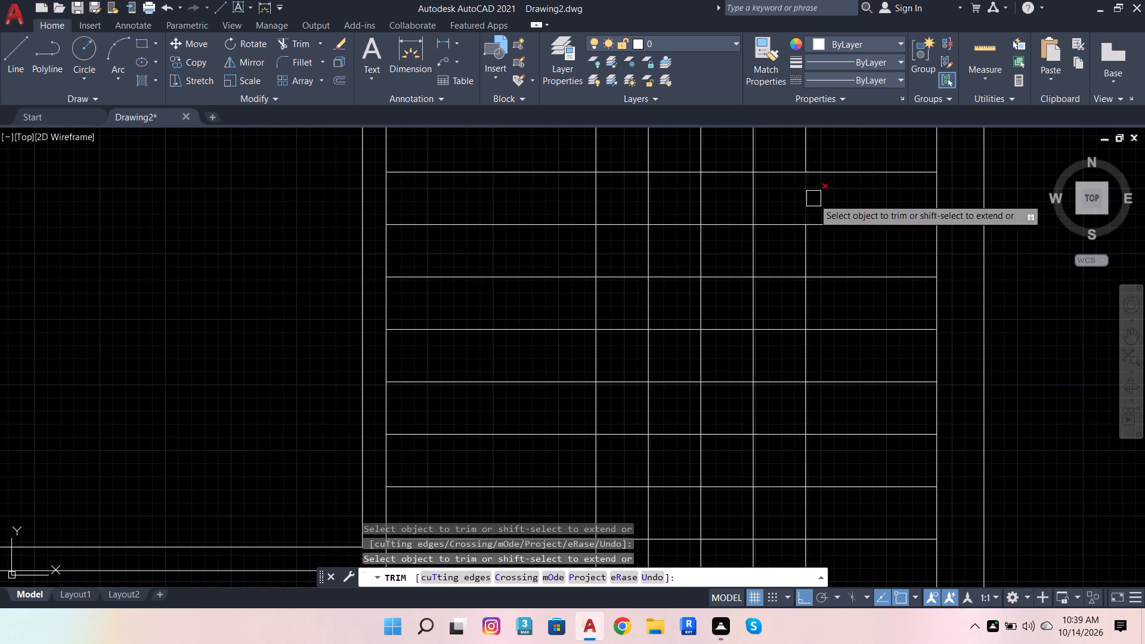
pyautogui.moveTo(830, 200); pyautogui.dragTo(628, 206)
# Trim the lower flight's horizontal treads just past its right line, down to the lowest tread.
pyautogui.scroll(-2, 731, 225)
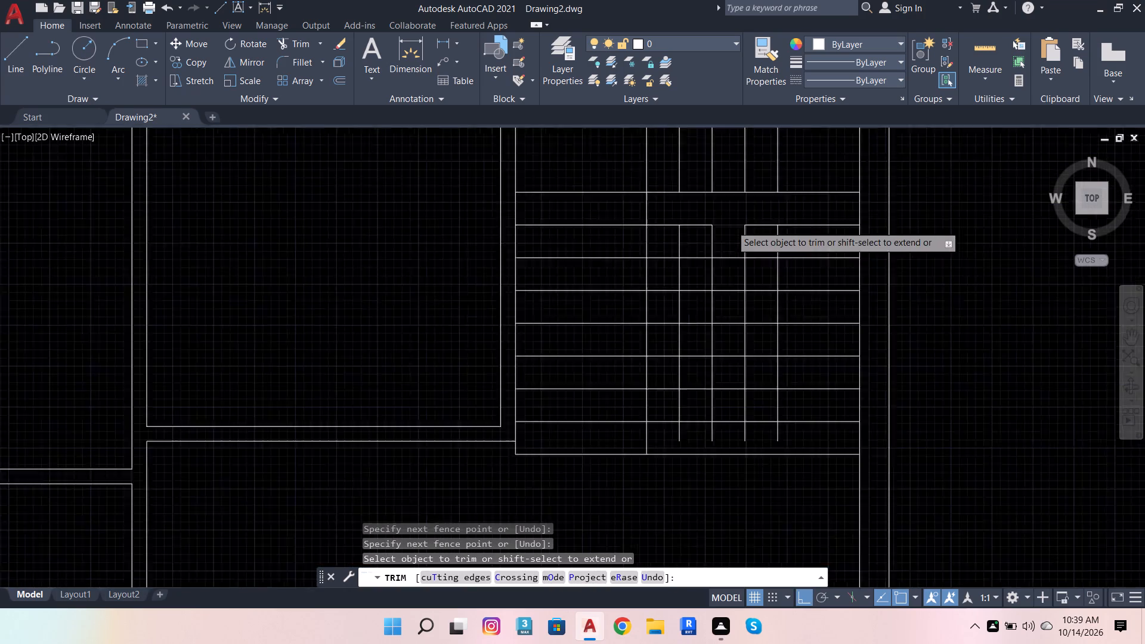
pyautogui.scroll(2, 703, 224)
pyautogui.moveTo(666, 205); pyautogui.dragTo(660, 391)
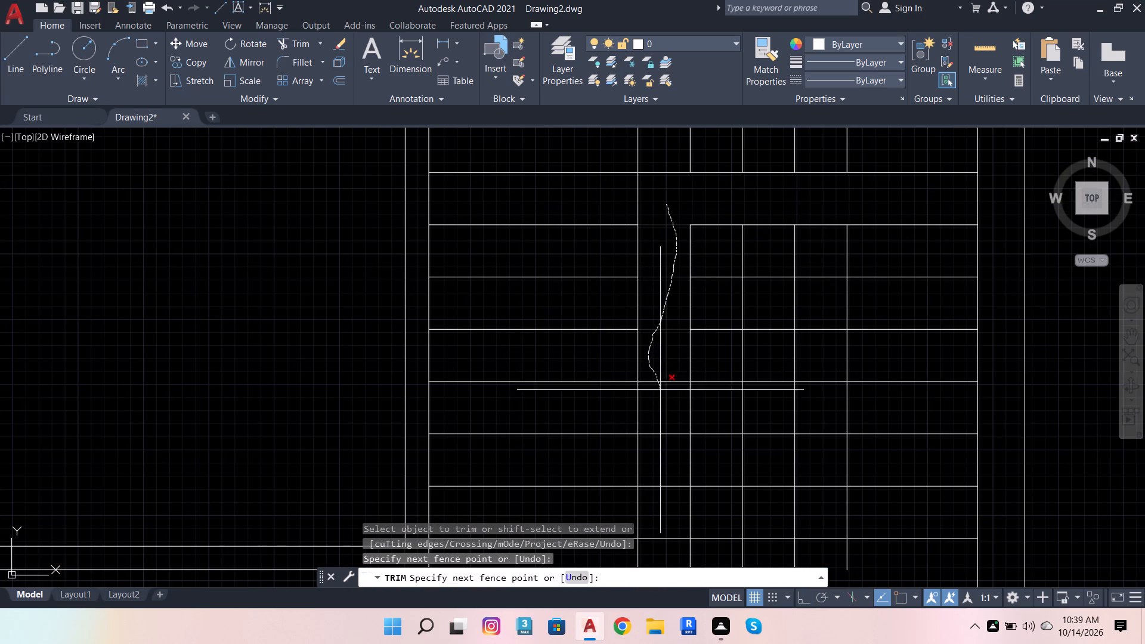
pyautogui.moveTo(660, 391); pyautogui.dragTo(660, 406)
pyautogui.scroll(-3, 677, 331)
pyautogui.scroll(3, 680, 370)
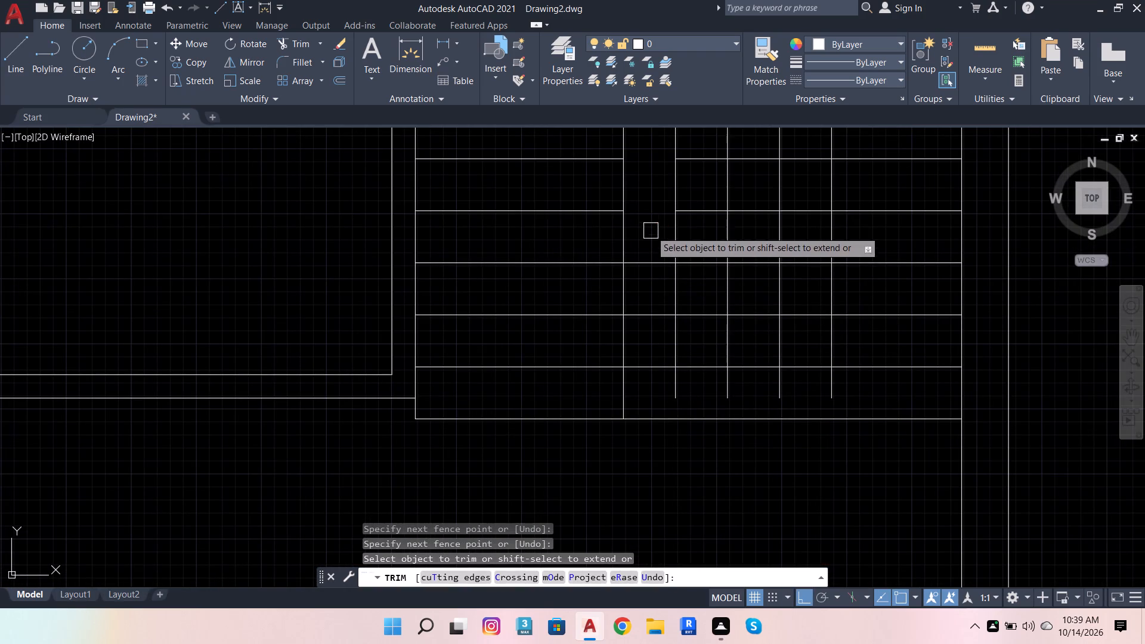
pyautogui.moveTo(651, 221); pyautogui.dragTo(661, 459)
pyautogui.scroll(-2, 692, 466)
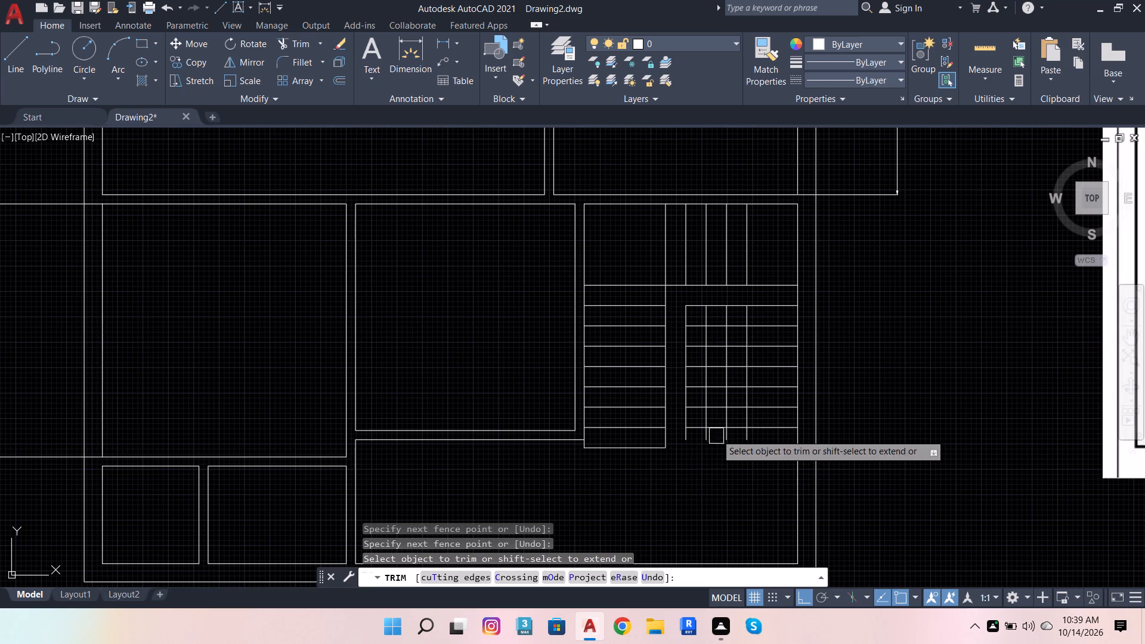
pyautogui.press('Escape')
# Delete the grid of horizontal and vertical tread lines in the parking area below the upper flight, keeping the wall line.
pyautogui.scroll(1, 685, 312)
pyautogui.click(677, 289)
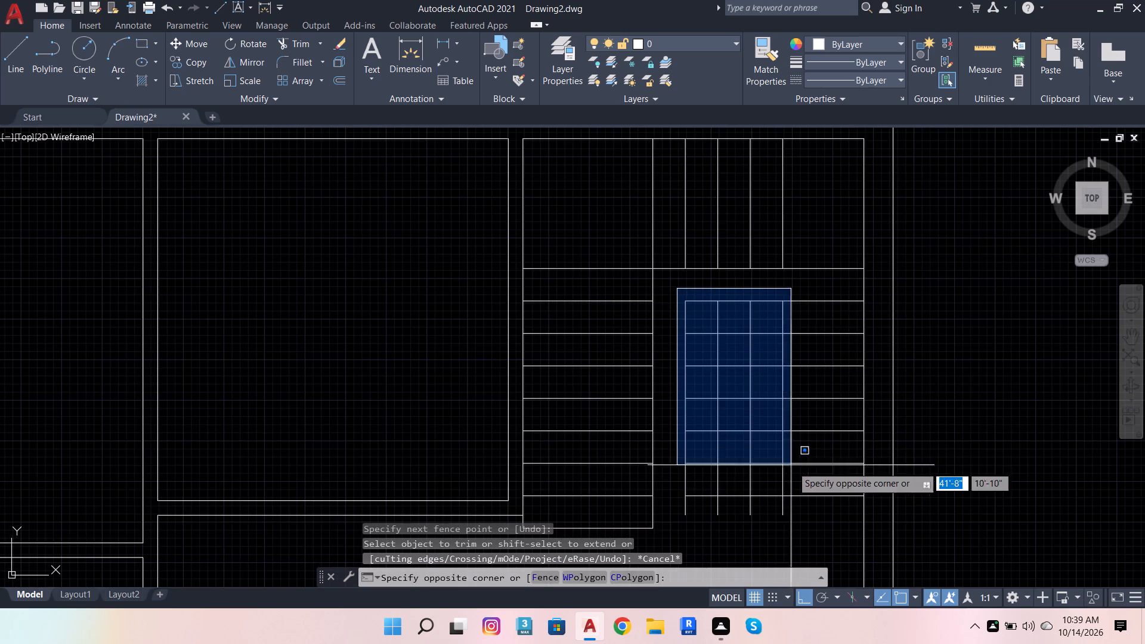
pyautogui.click(857, 528)
pyautogui.click(856, 522)
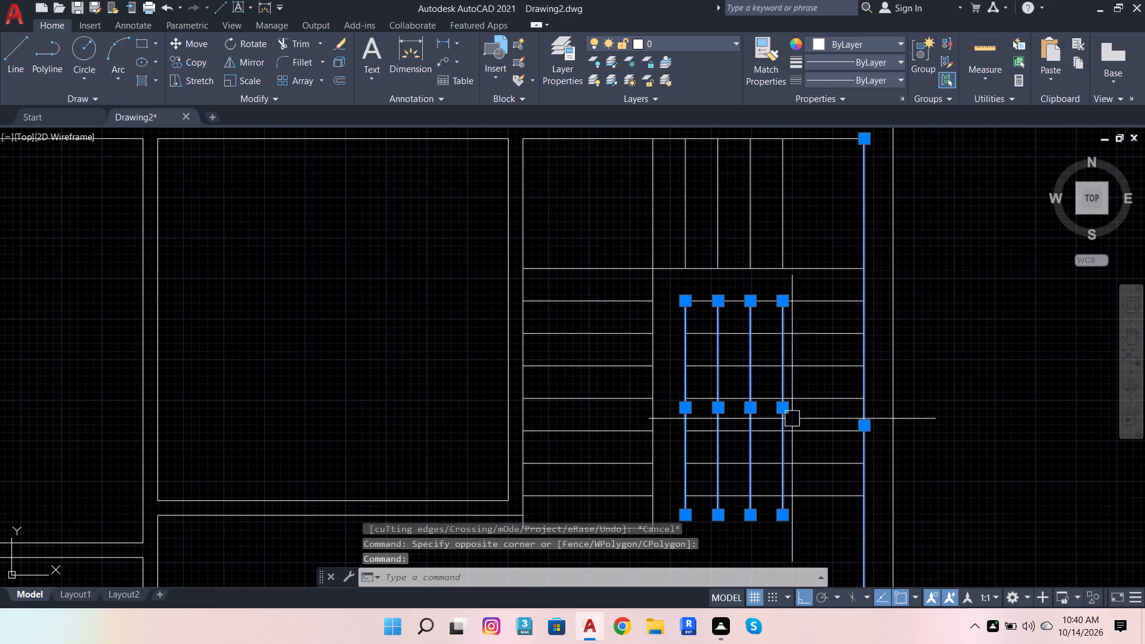
pyautogui.press('Escape')
pyautogui.click(840, 513)
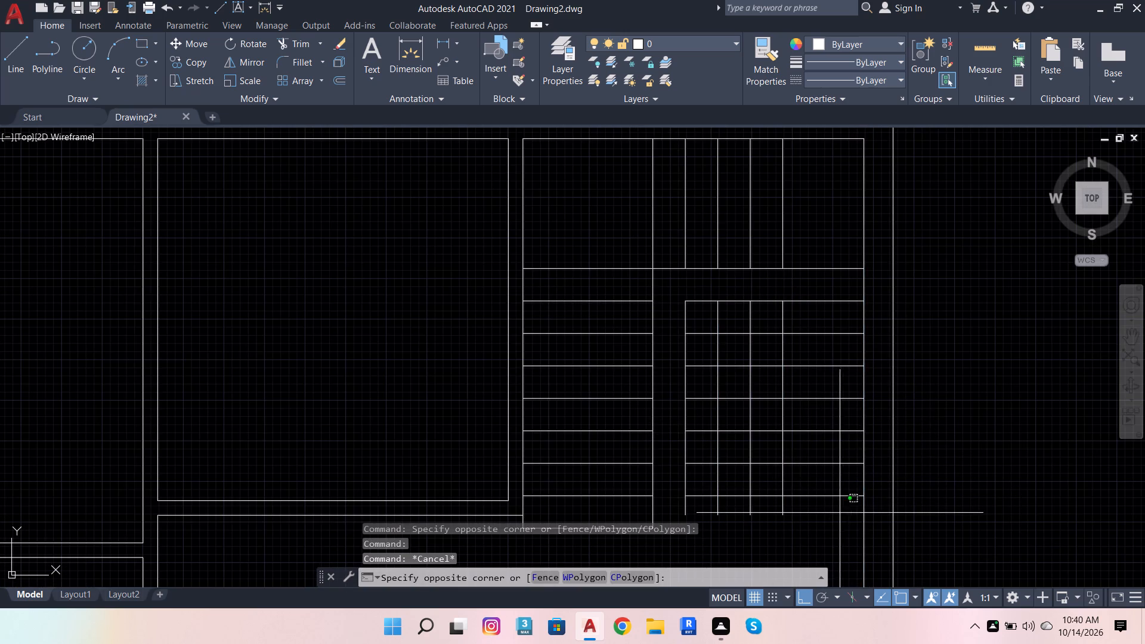
pyautogui.click(682, 296)
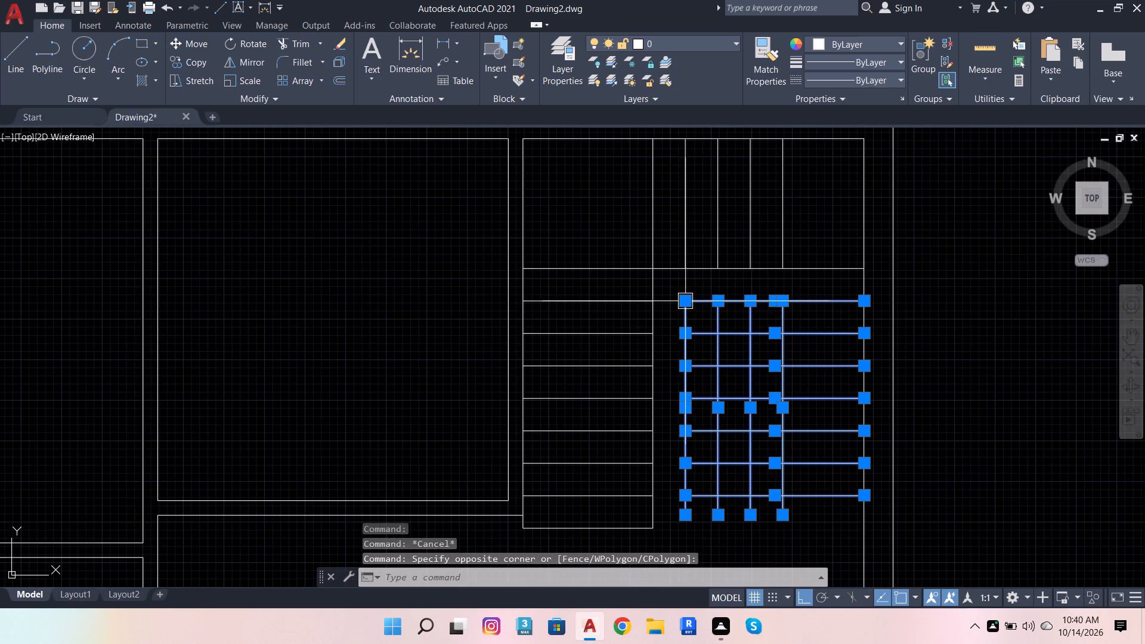
pyautogui.press('Delete')
# Offset the upper flight's bottom line 10" upward, following the staircase in the plan image.
pyautogui.scroll(-2, 693, 355)
pyautogui.scroll(2, 761, 298)
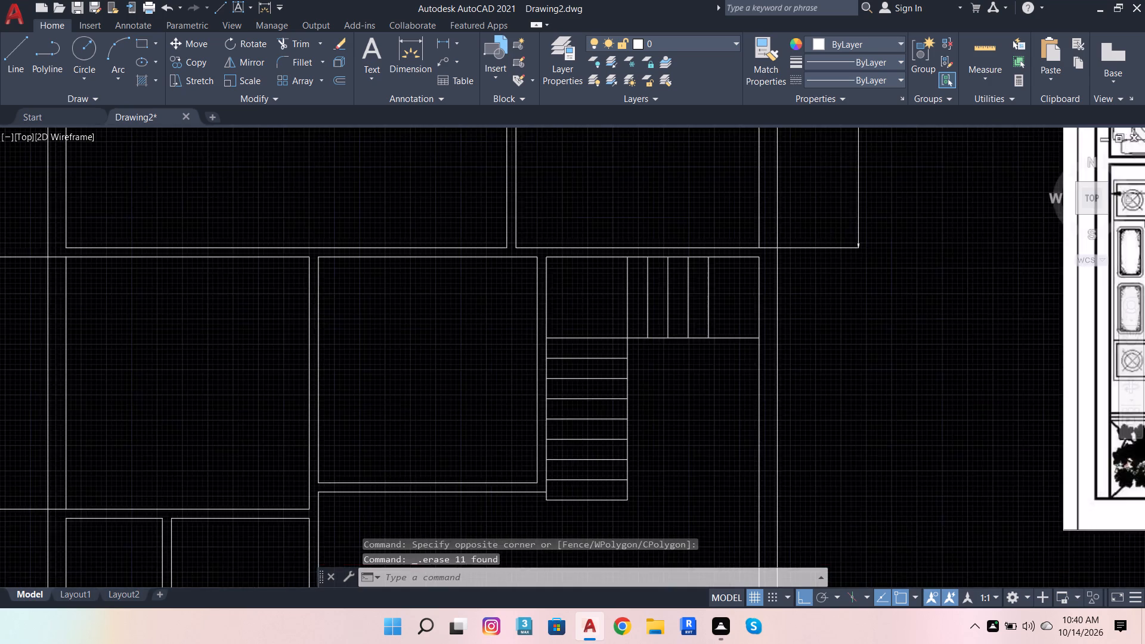
pyautogui.scroll(-3, 717, 340)
pyautogui.scroll(-1, 612, 419)
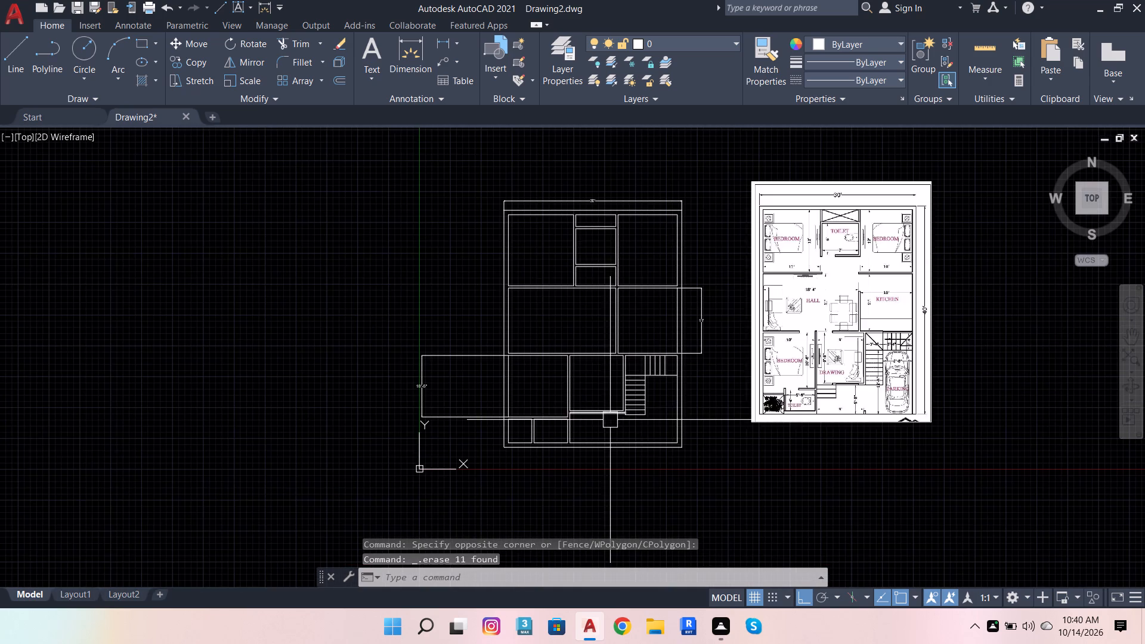
pyautogui.scroll(4, 908, 352)
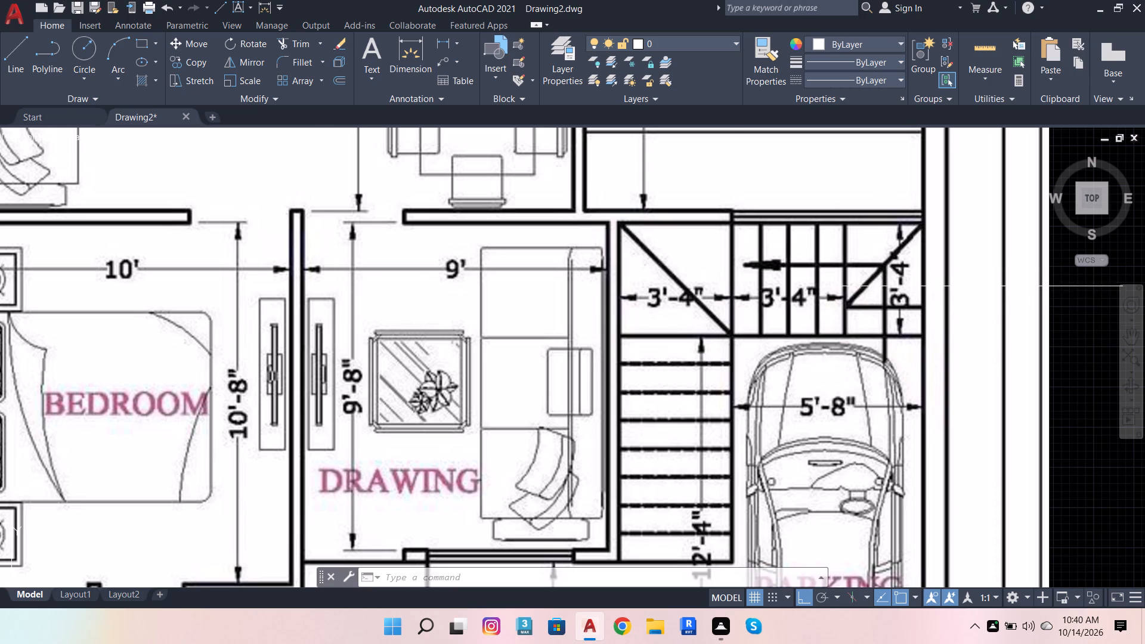
pyautogui.scroll(-2, 978, 307)
pyautogui.scroll(3, 319, 377)
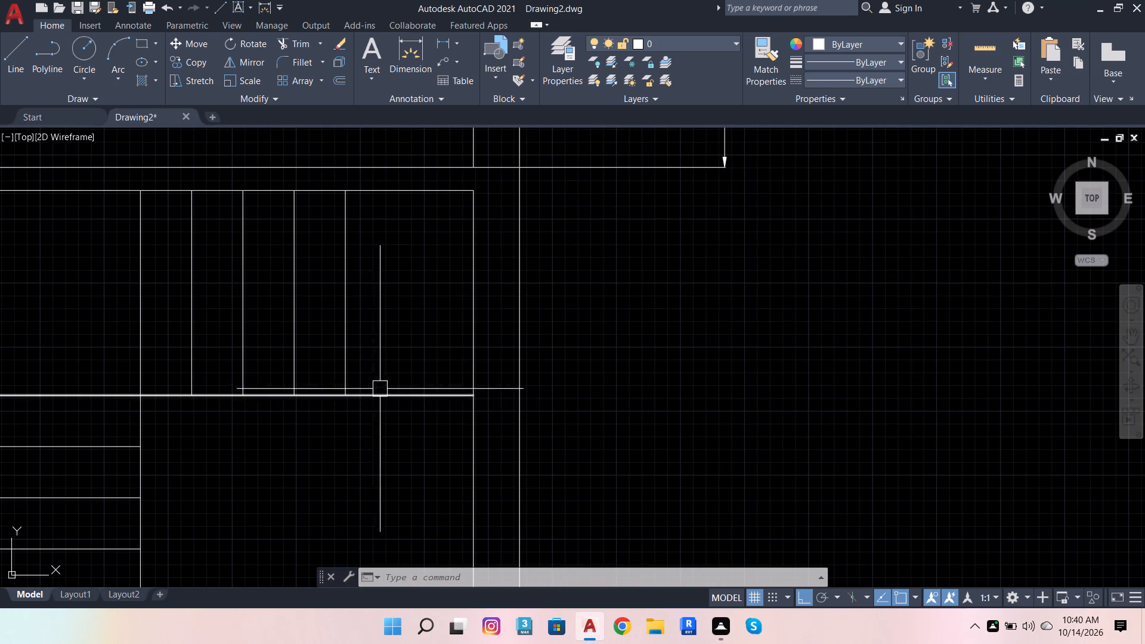
pyautogui.click(382, 392)
pyautogui.click(343, 78)
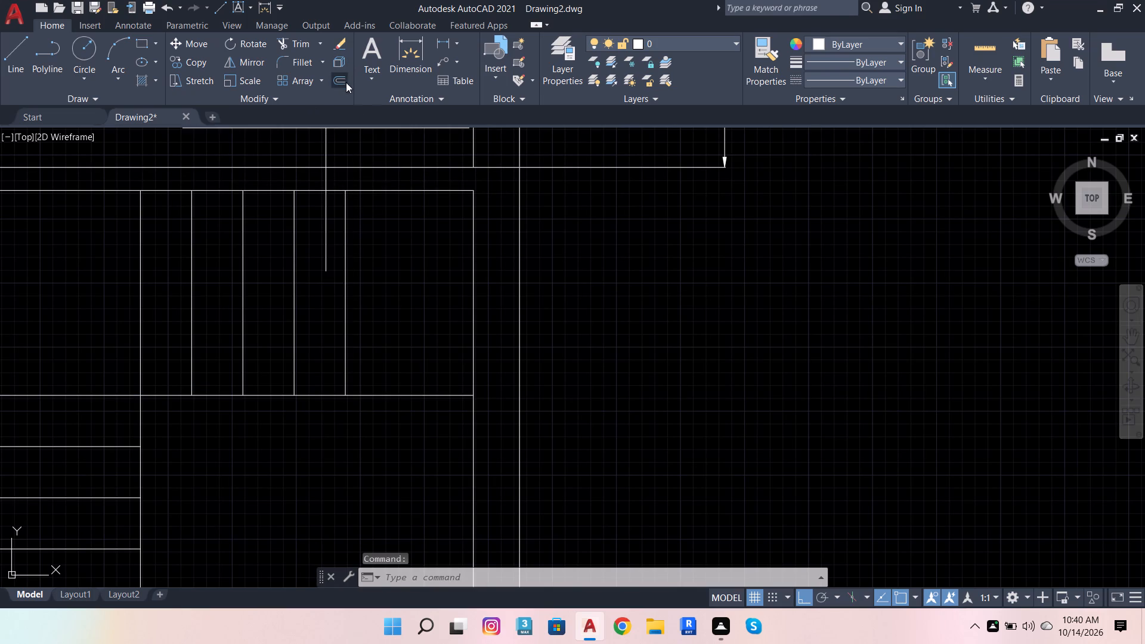
pyautogui.click(474, 401)
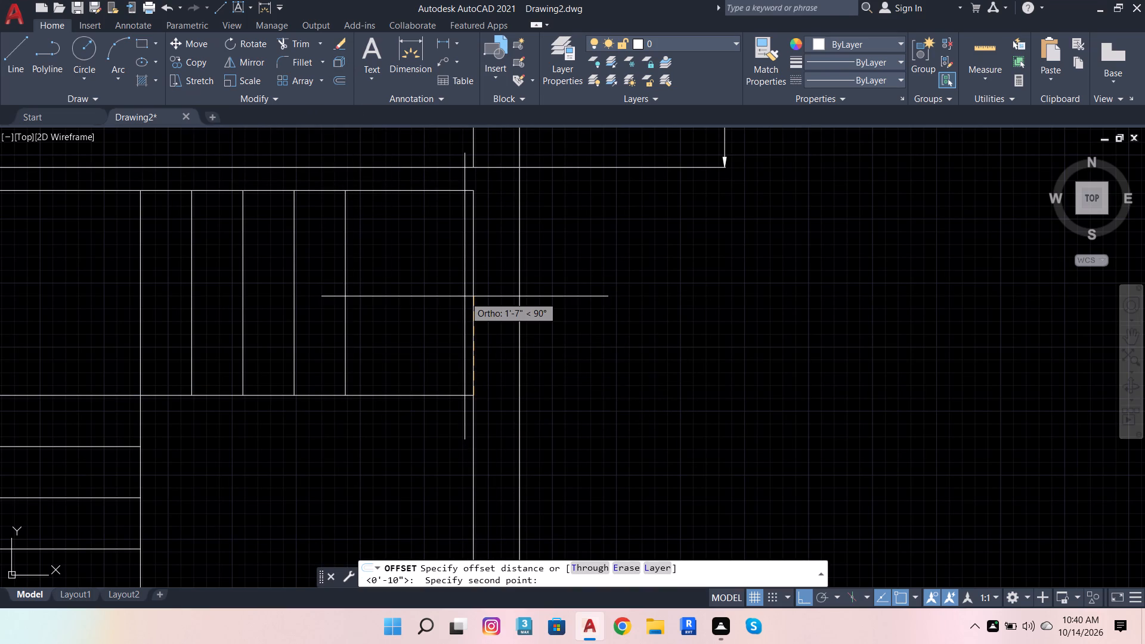
pyautogui.write('10')
pyautogui.press('Return')
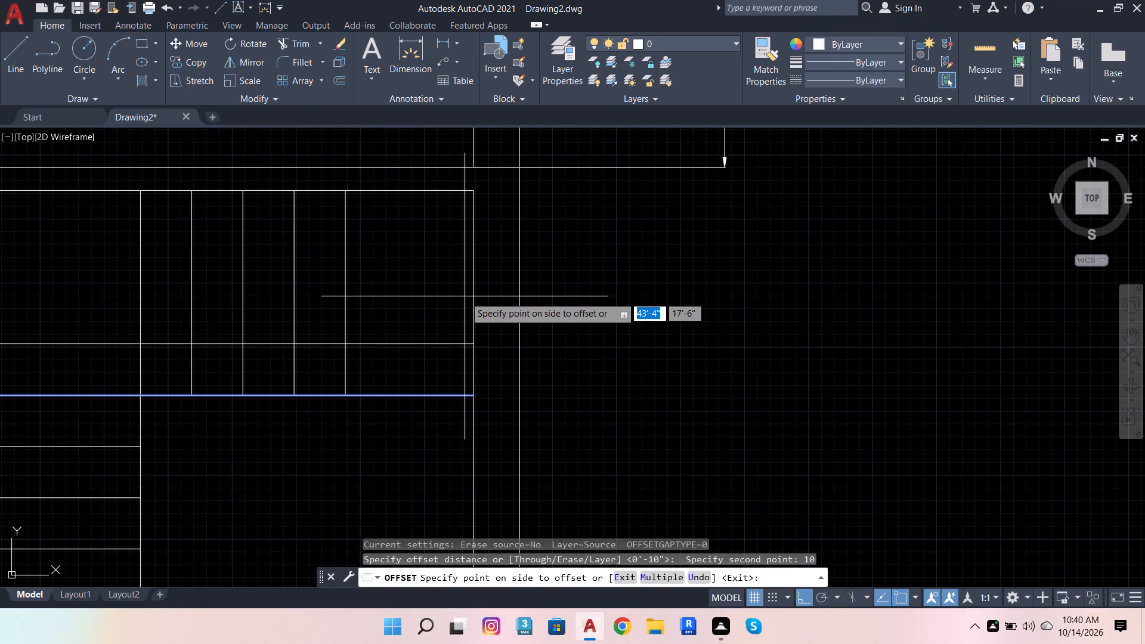
pyautogui.click(465, 296)
# Trim the offset line everywhere left of the upper flight's last vertical tread, leaving only the segment reaching the right wall.
pyautogui.click(289, 44)
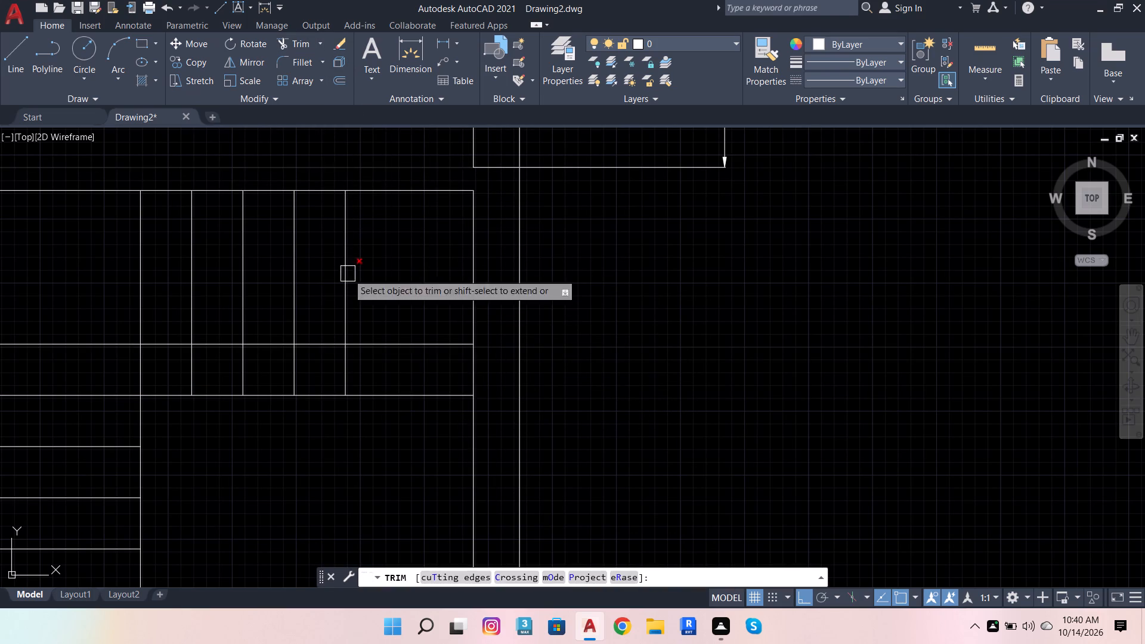
pyautogui.click(317, 342)
pyautogui.click(259, 345)
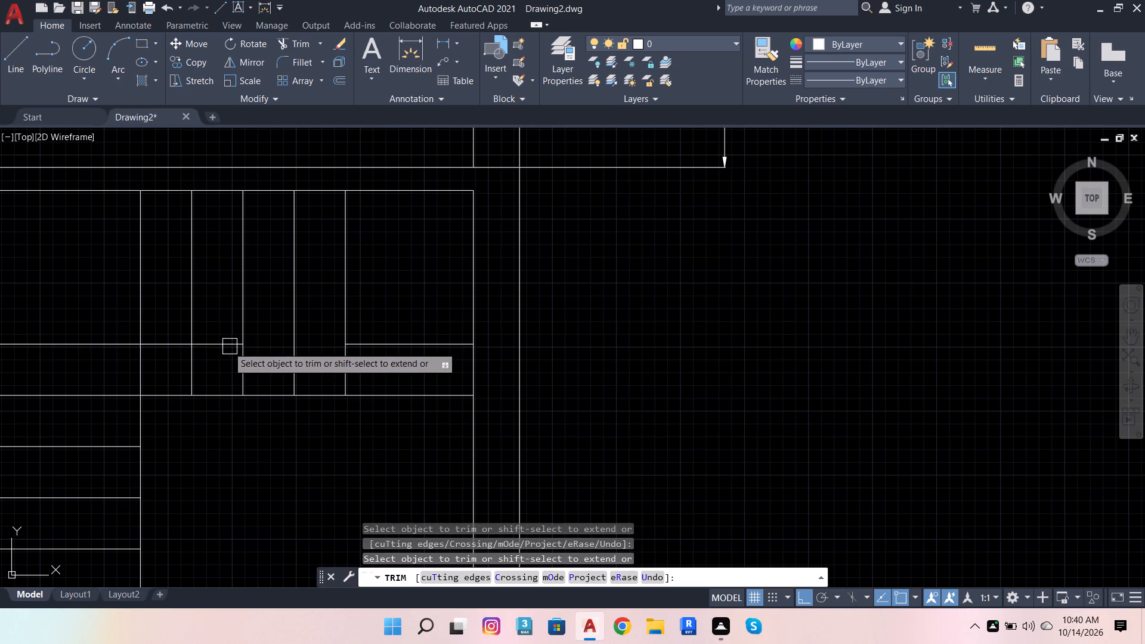
pyautogui.click(218, 346)
pyautogui.click(159, 345)
pyautogui.click(103, 343)
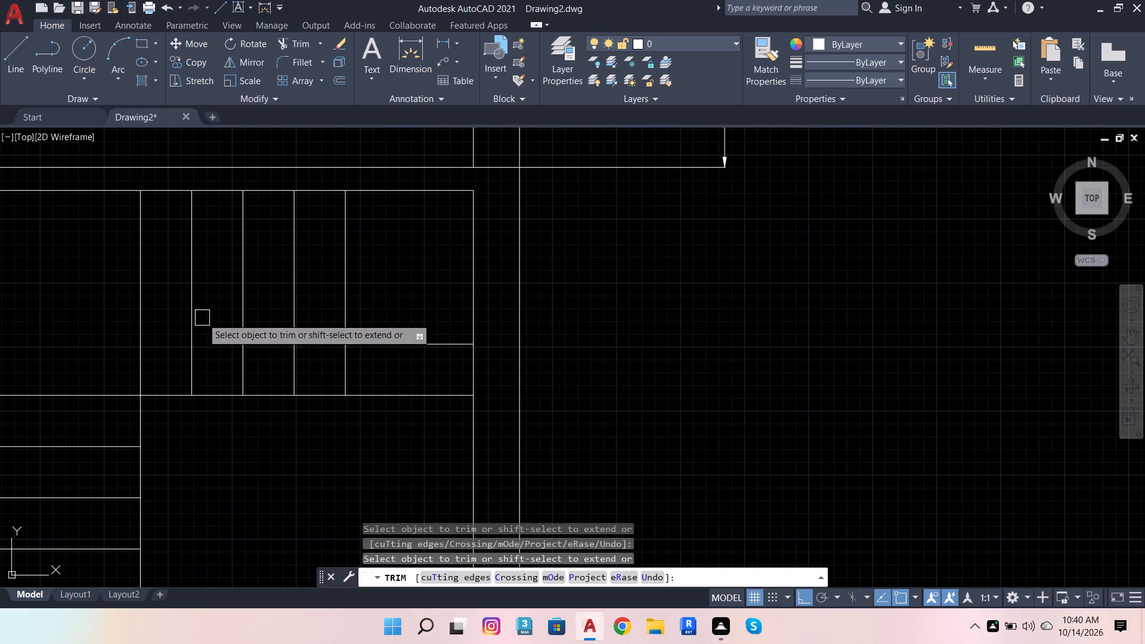
pyautogui.scroll(-3, 515, 318)
pyautogui.press('Escape')
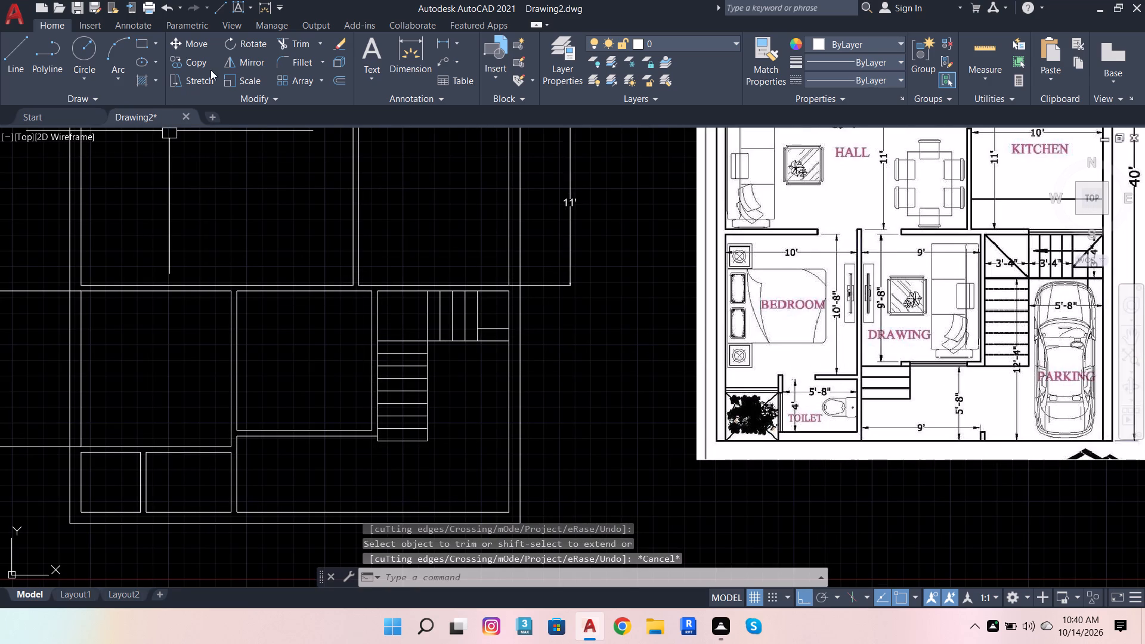
# Draw a diagonal line from the short segment's left end to the staircase's upper right corner.
pyautogui.click(14, 60)
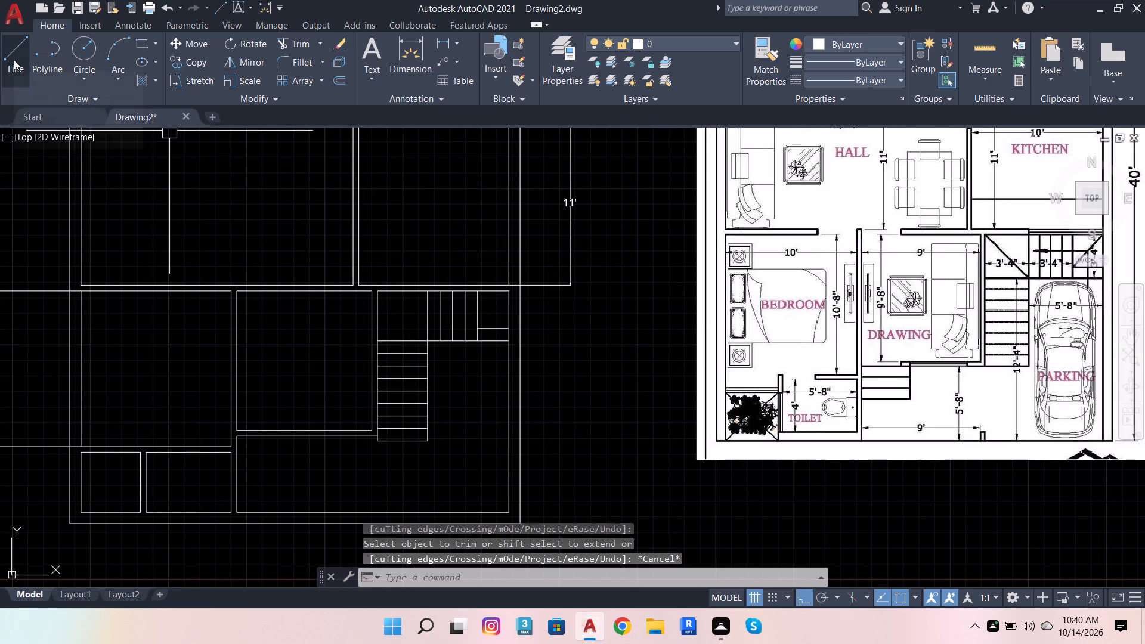
pyautogui.scroll(3, 468, 324)
pyautogui.click(499, 340)
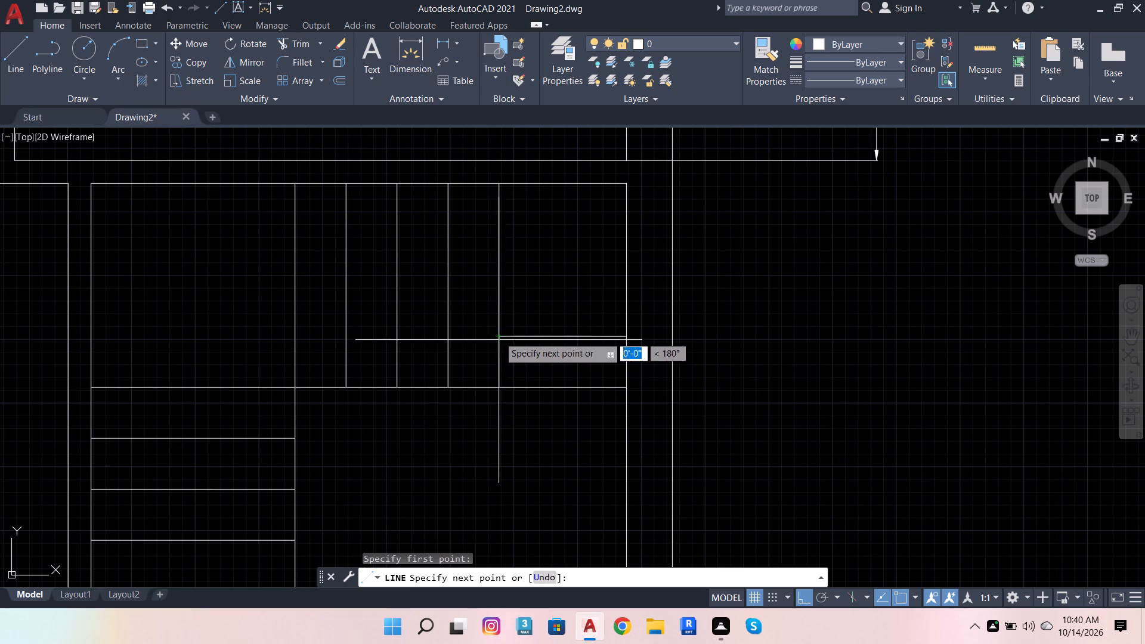
pyautogui.click(627, 179)
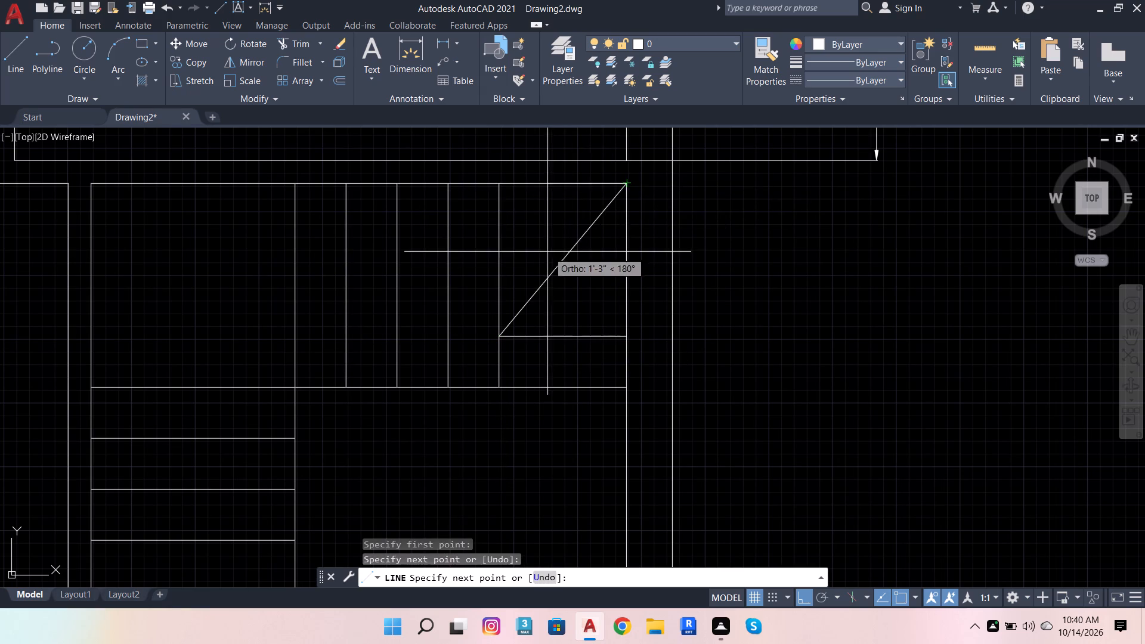
pyautogui.press('Escape')
# Dimension the vertical distance from the parking area's bottom inner wall to the upper flight's bottom line, placed over the lower flight.
pyautogui.scroll(-4, 574, 256)
pyautogui.scroll(1, 606, 334)
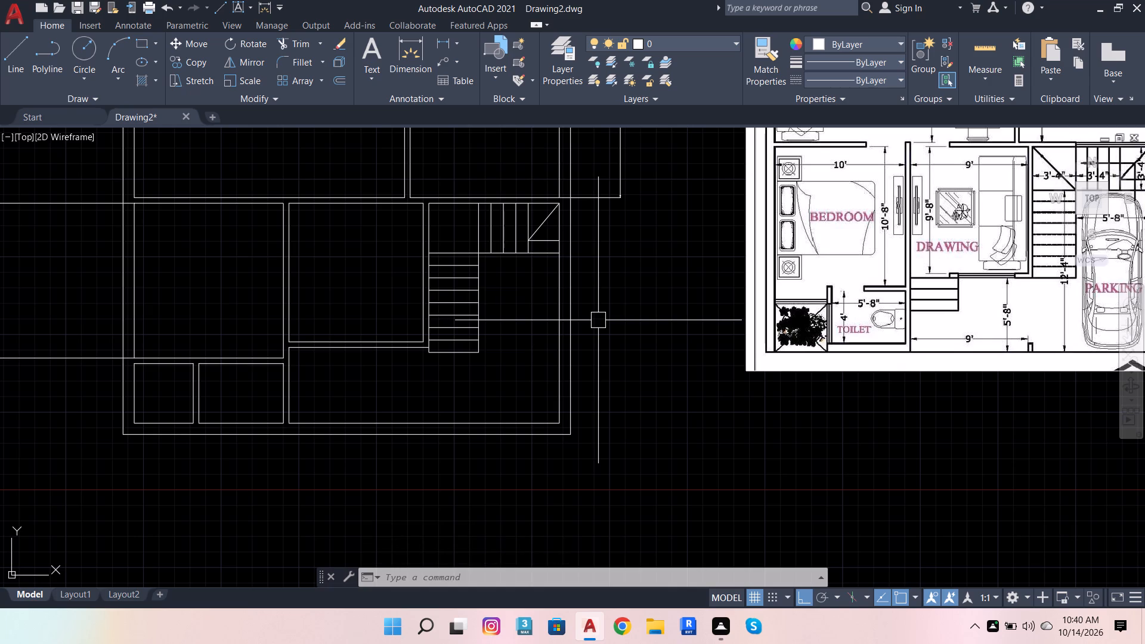
pyautogui.scroll(-1, 557, 322)
pyautogui.scroll(1, 574, 367)
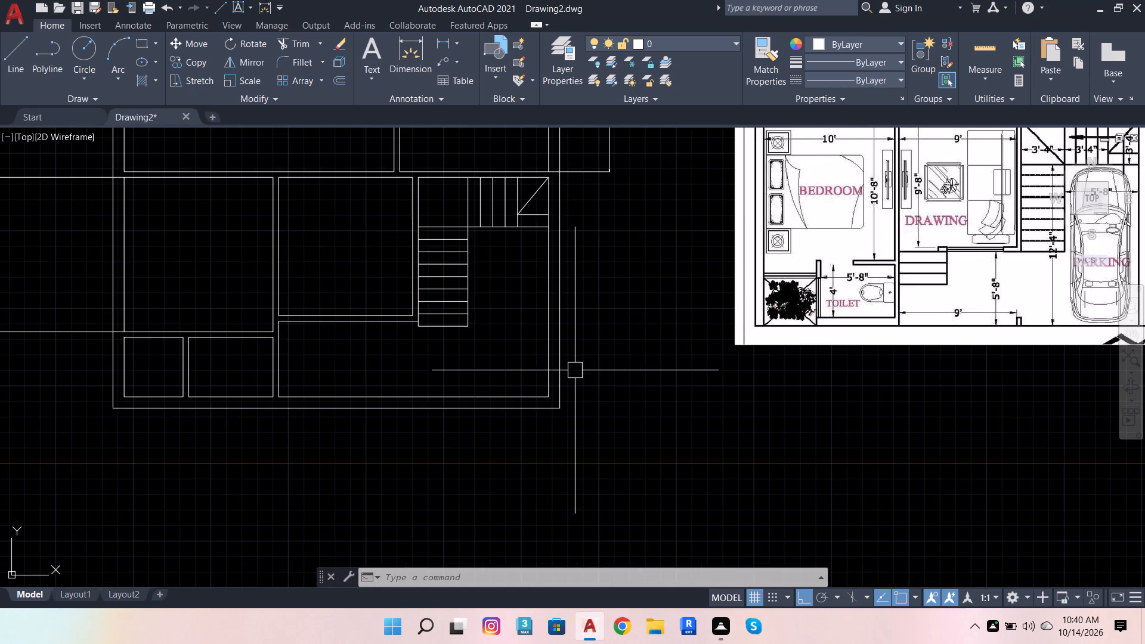
pyautogui.scroll(-1, 570, 378)
pyautogui.scroll(1, 955, 255)
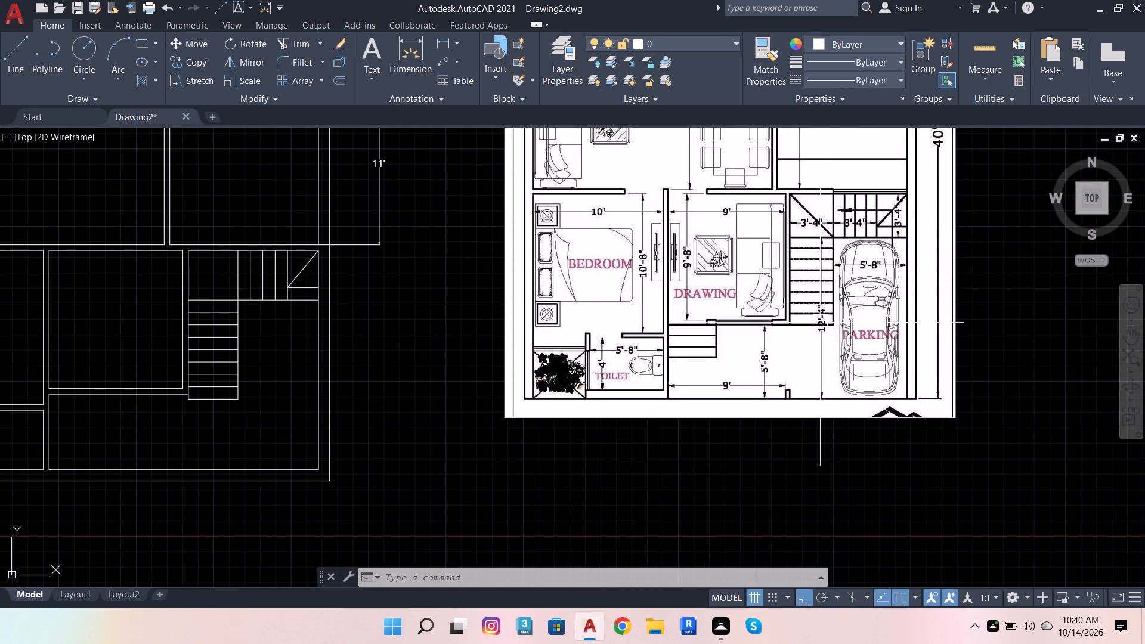
pyautogui.scroll(-1, 645, 295)
pyautogui.scroll(2, 358, 390)
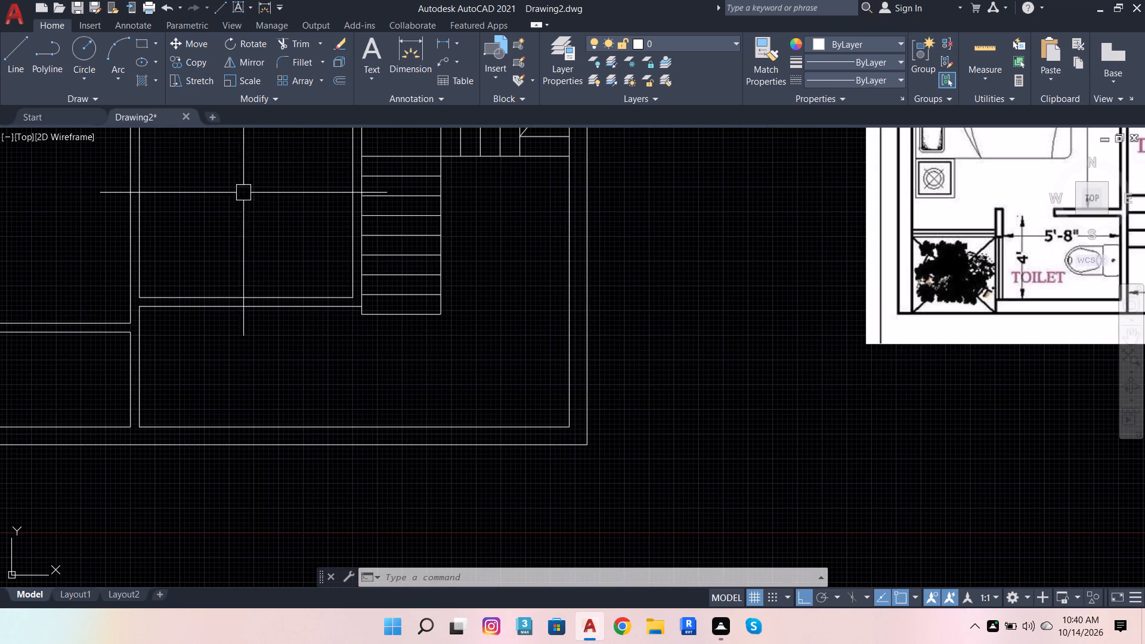
pyautogui.click(417, 45)
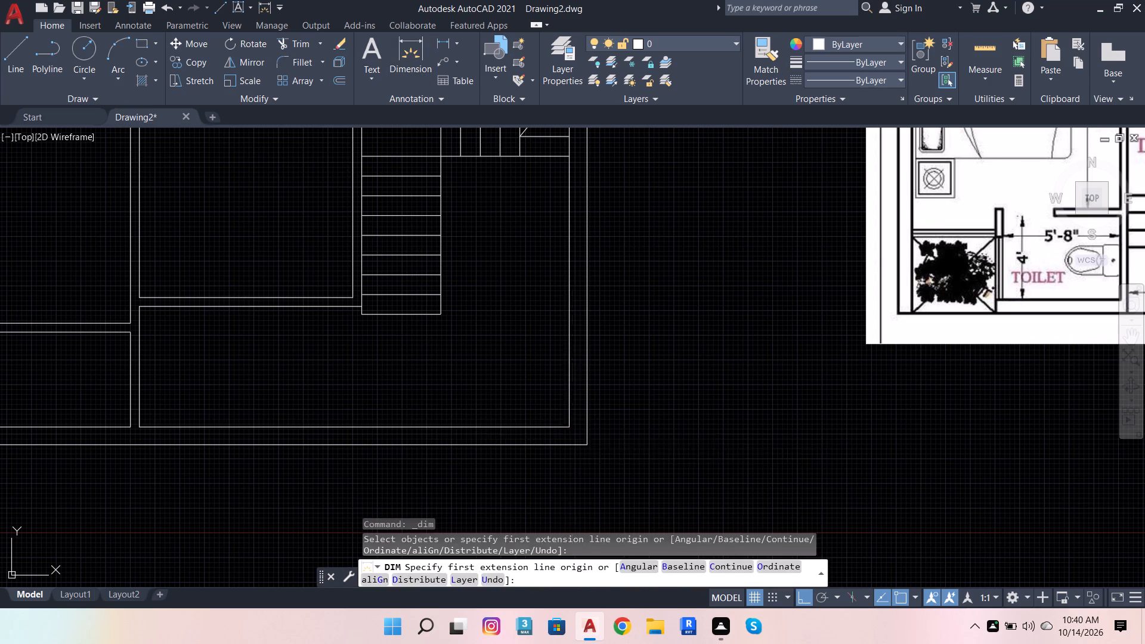
pyautogui.click(572, 432)
pyautogui.click(404, 159)
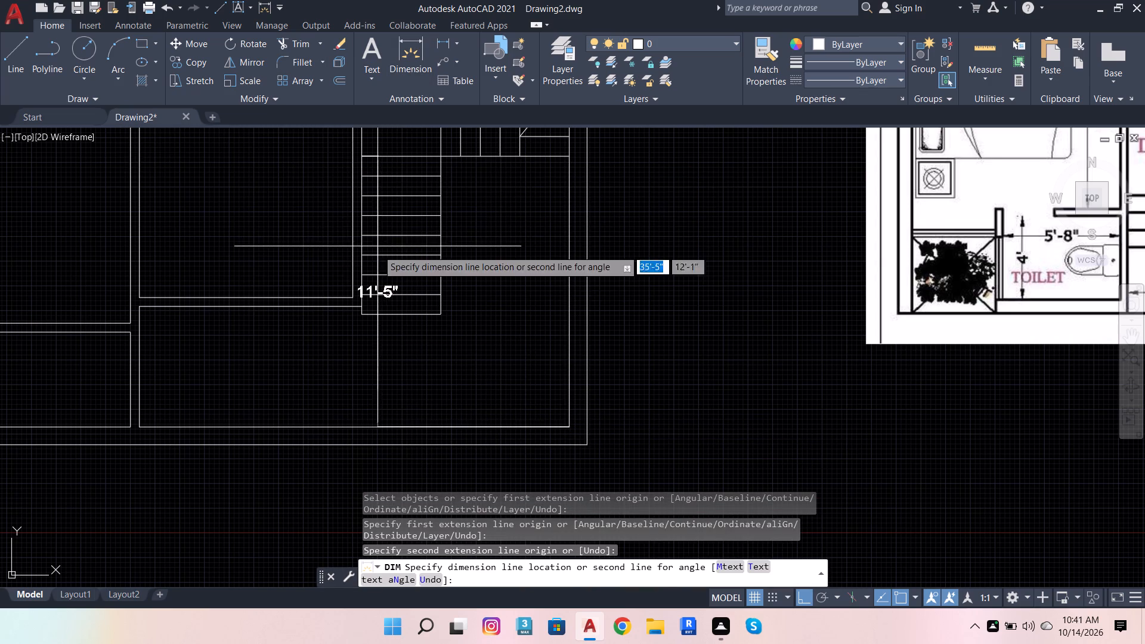
pyautogui.click(392, 346)
pyautogui.press('Escape')
pyautogui.press('Escape')
pyautogui.press('Escape')
pyautogui.press('Escape')
pyautogui.press('Escape')
pyautogui.press('Escape')
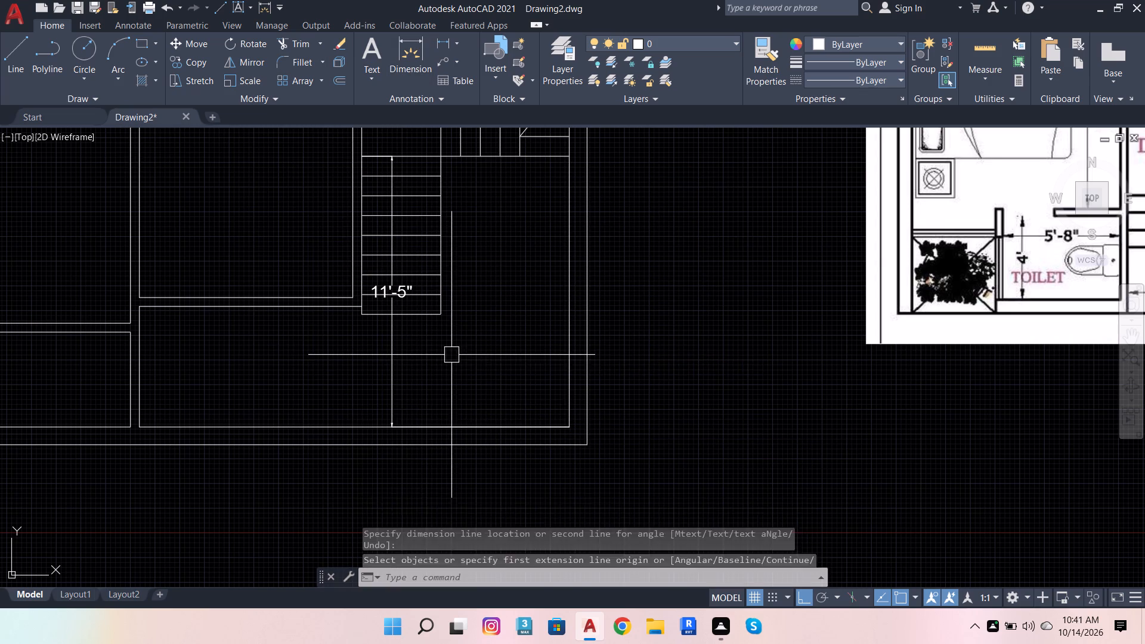
# Dimension the parking width from the lower flight's right line to the right inner wall, just below the upper flight.
pyautogui.scroll(-1, 390, 363)
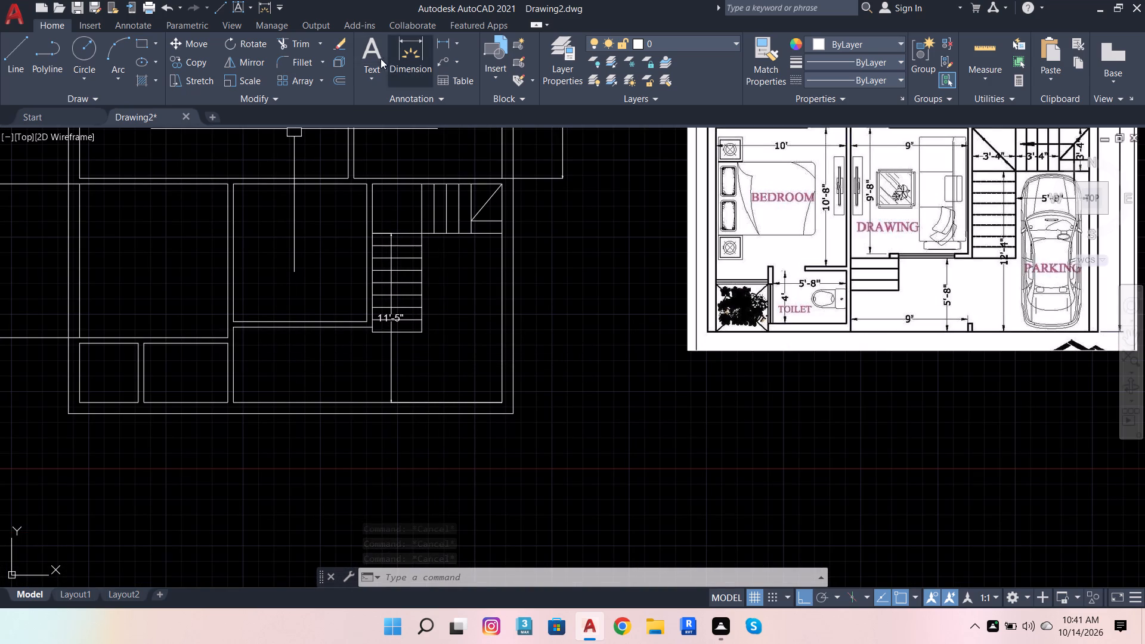
pyautogui.click(398, 50)
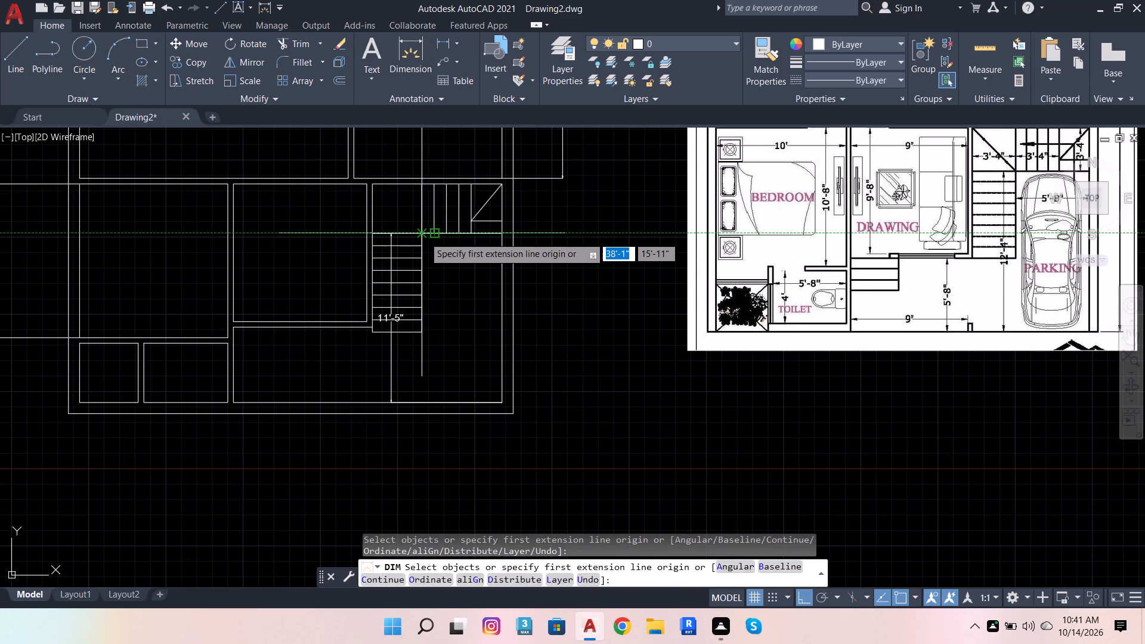
pyautogui.click(423, 231)
pyautogui.click(503, 234)
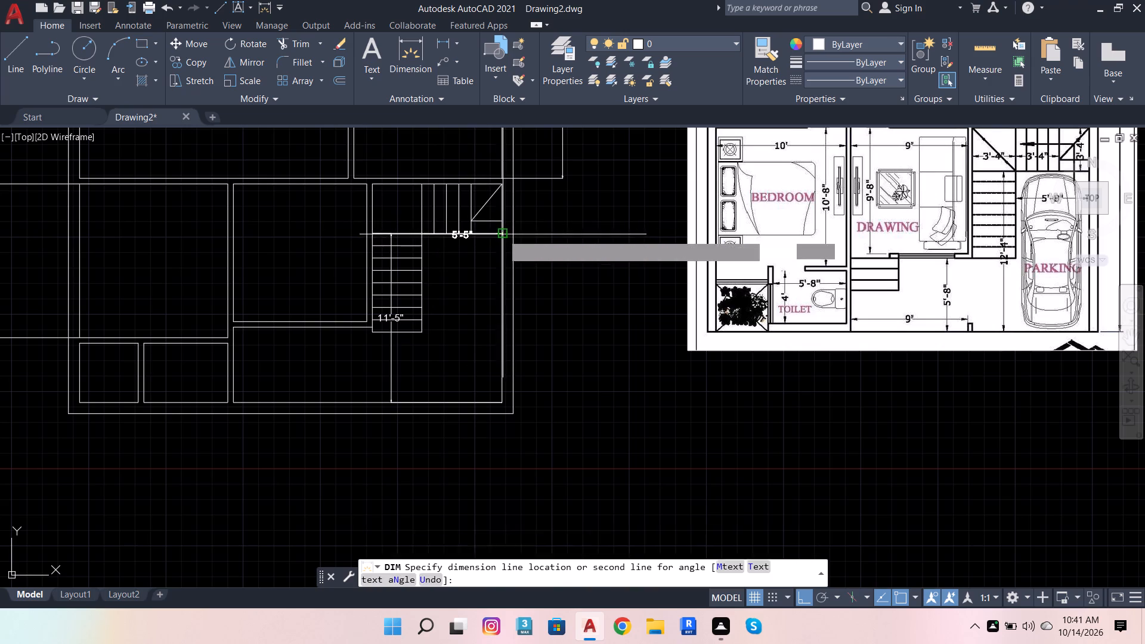
pyautogui.click(473, 264)
pyautogui.scroll(3, 472, 270)
pyautogui.scroll(-3, 574, 280)
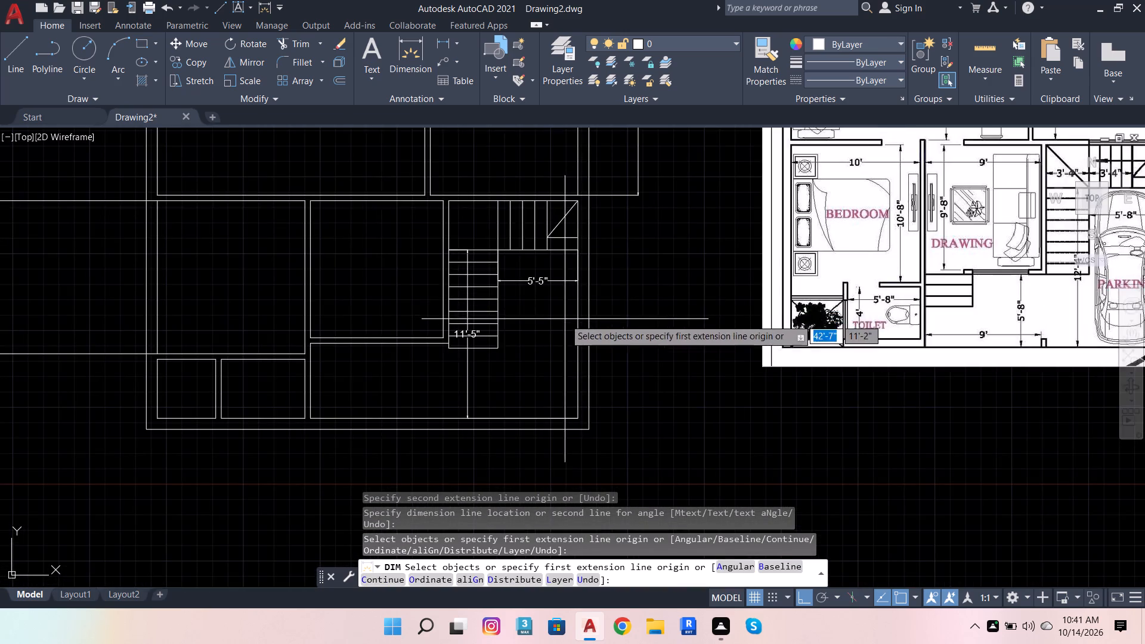
# Dimension the widths of the staircase's corner landing and the adjoining upper flight of four treads, aligned in one row.
pyautogui.scroll(3, 476, 236)
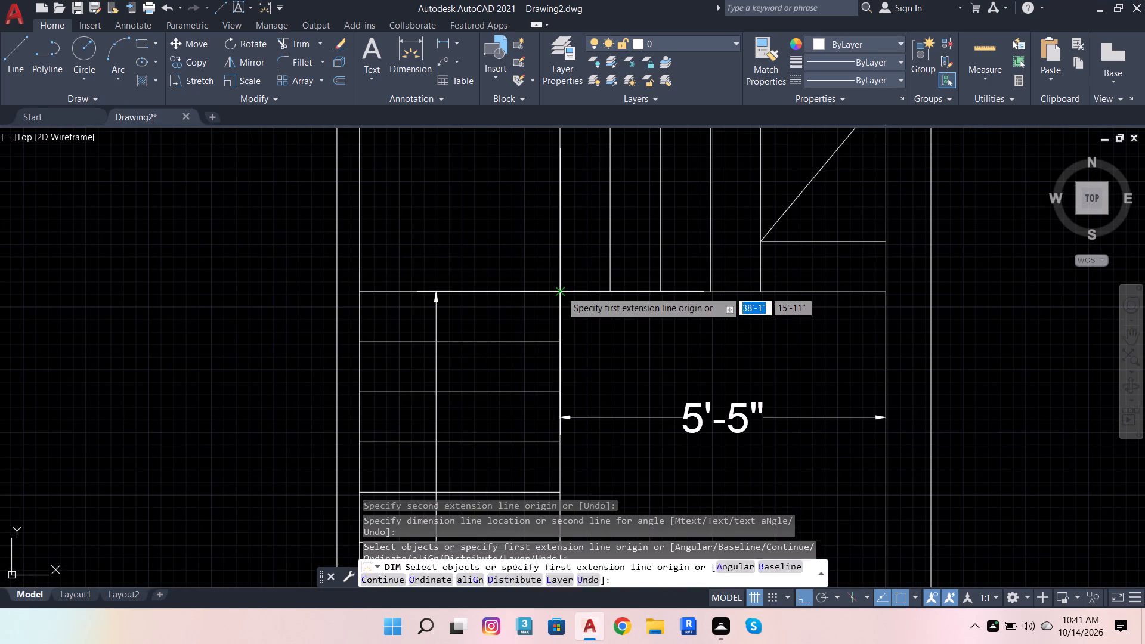
pyautogui.click(562, 291)
pyautogui.click(363, 289)
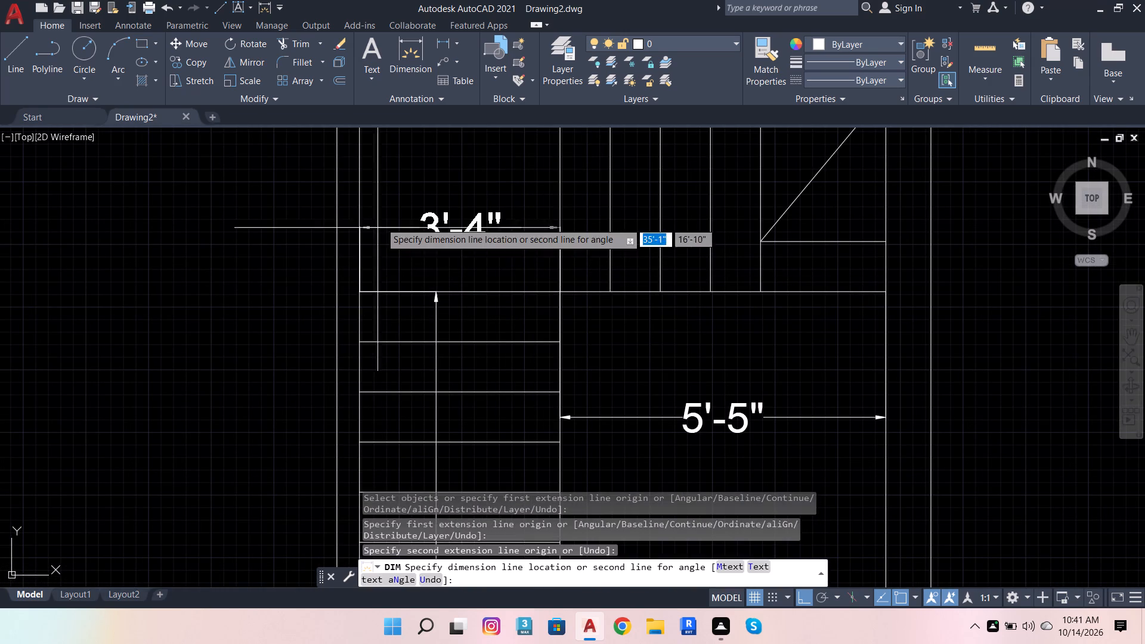
pyautogui.click(392, 192)
pyautogui.scroll(-3, 389, 282)
pyautogui.scroll(3, 466, 254)
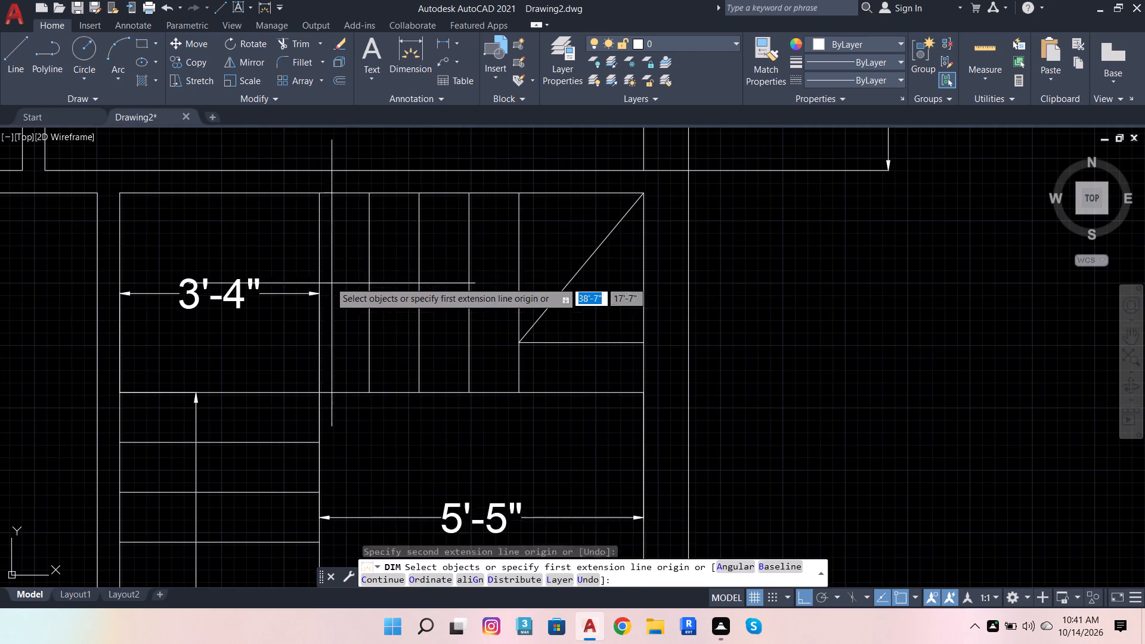
pyautogui.click(322, 193)
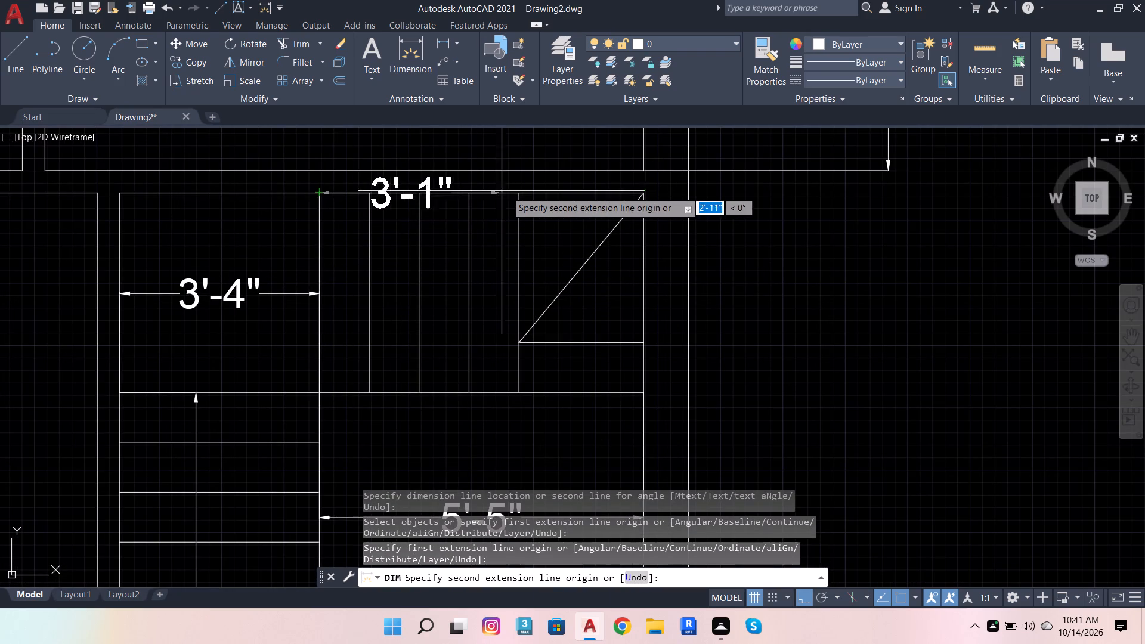
pyautogui.click(518, 194)
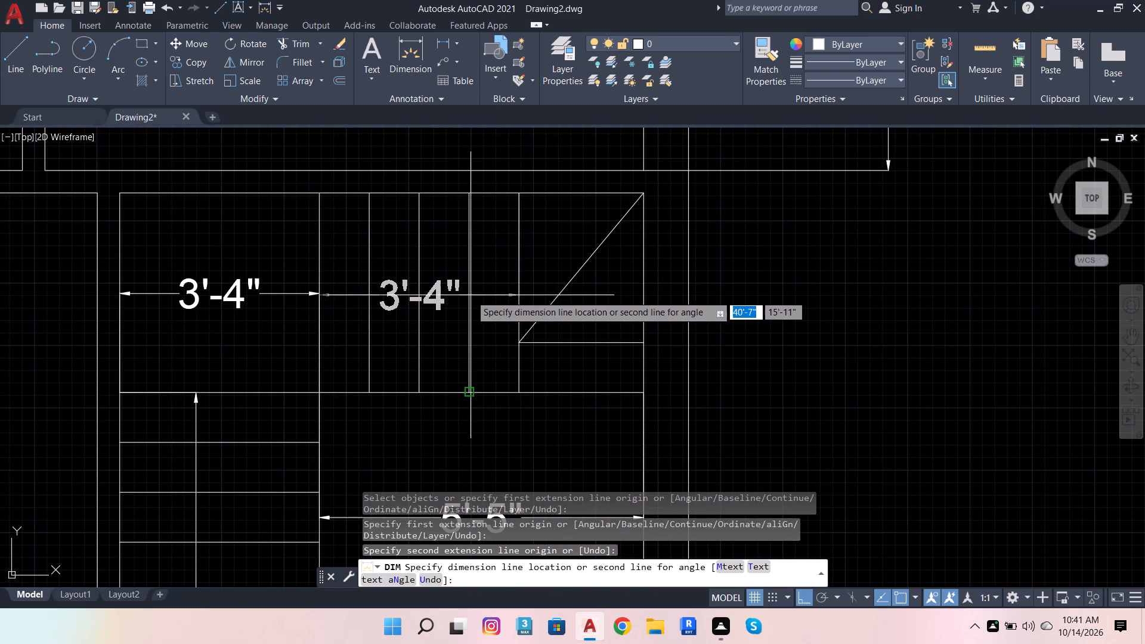
pyautogui.click(317, 295)
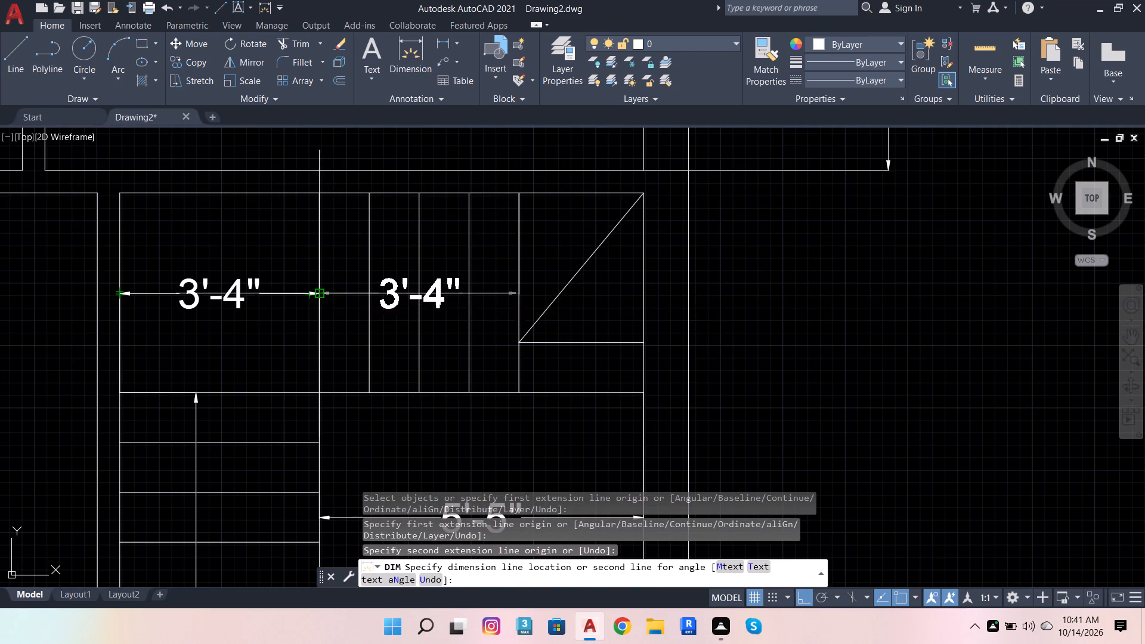
pyautogui.scroll(-2, 363, 336)
# Dimension the upper flight's vertical depth along the right inner wall, placing the dimension inside the diagonal winder area.
pyautogui.scroll(-1, 475, 330)
pyautogui.scroll(3, 471, 343)
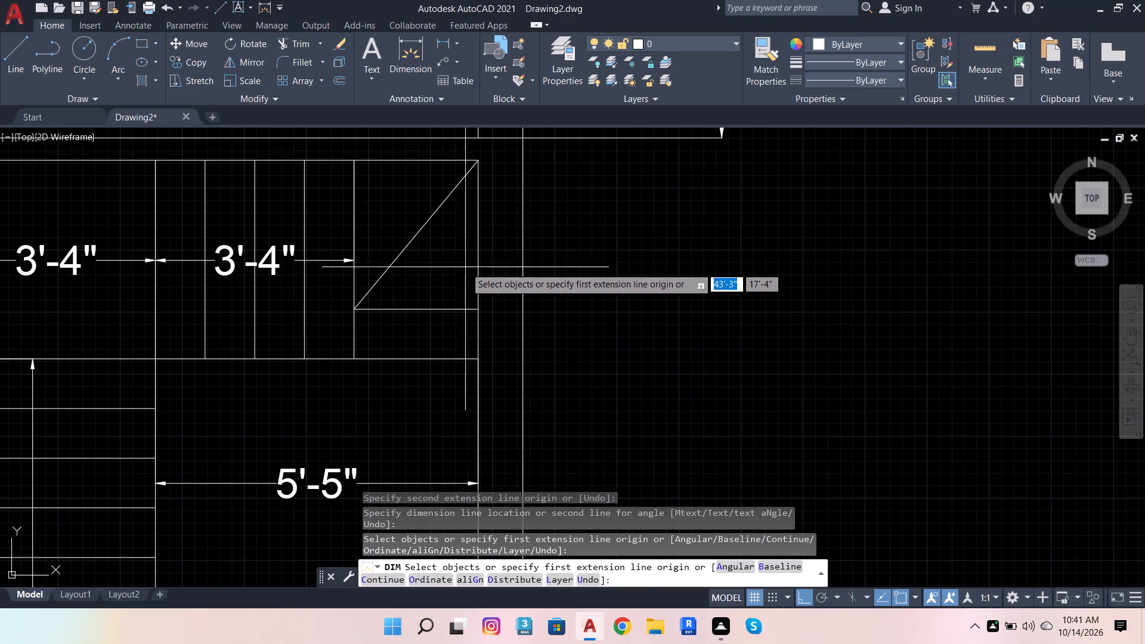
pyautogui.click(477, 166)
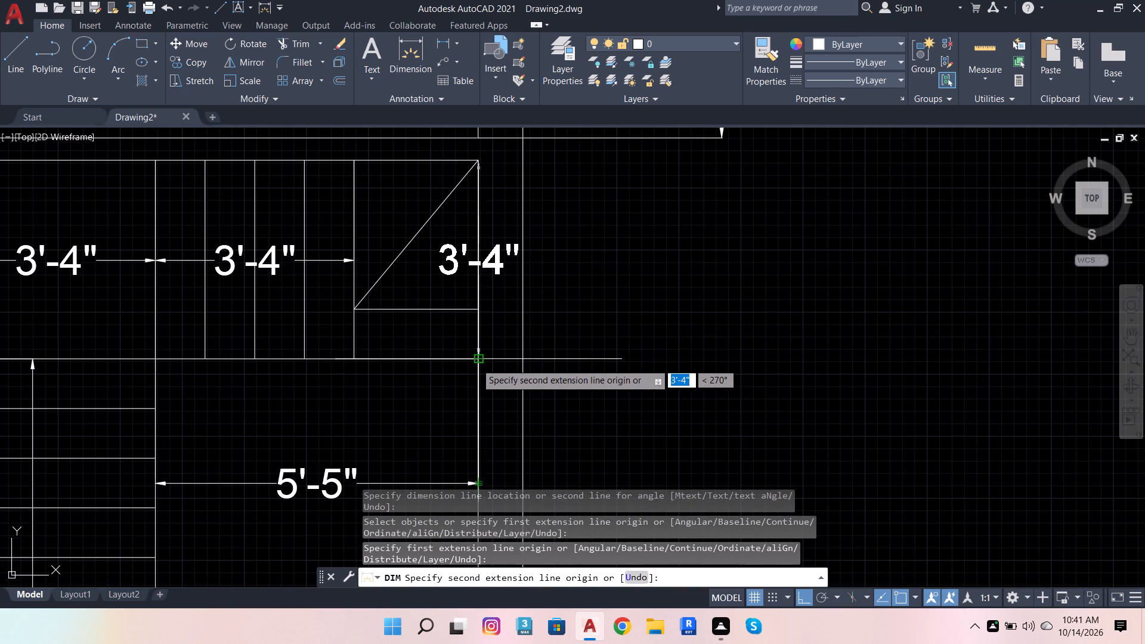
pyautogui.click(476, 363)
pyautogui.click(410, 287)
pyautogui.scroll(-2, 437, 295)
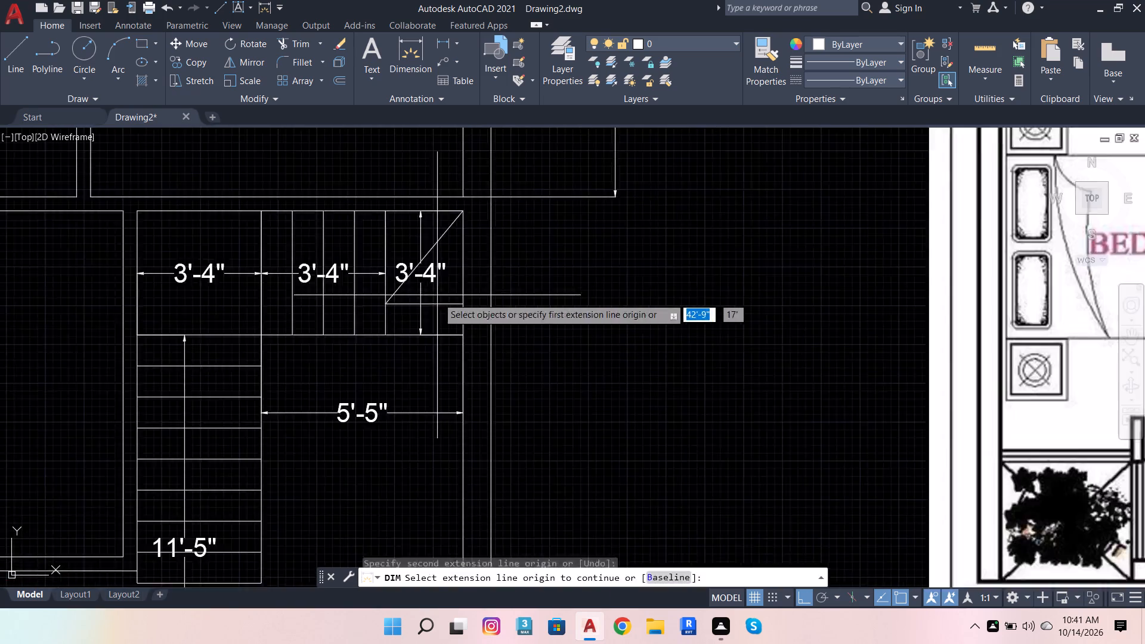
pyautogui.scroll(-2, 431, 310)
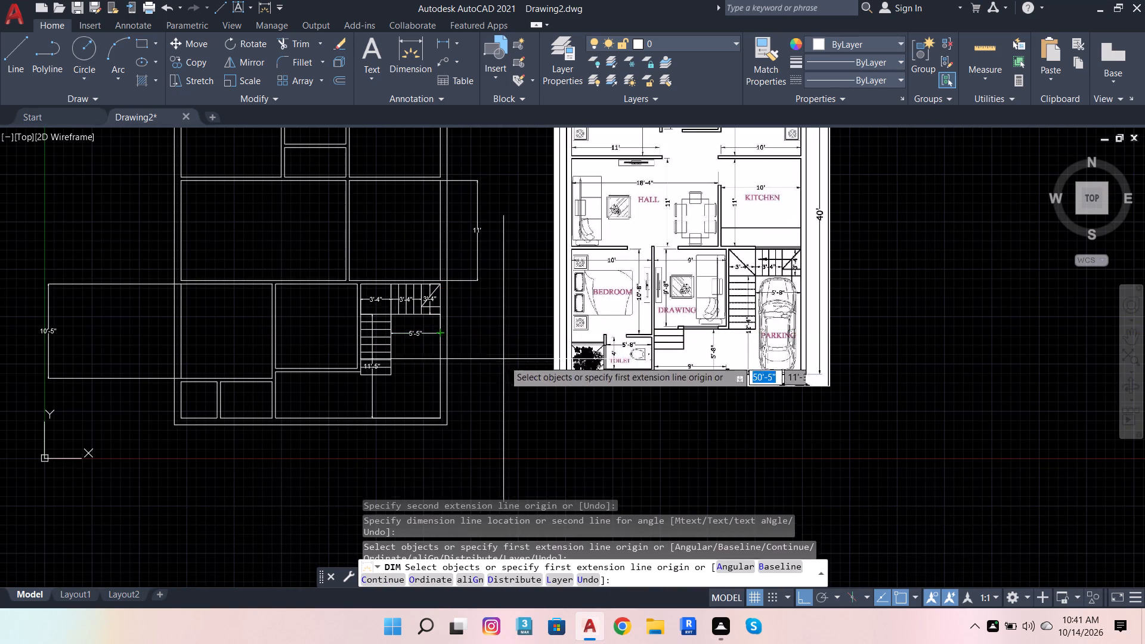
pyautogui.scroll(1, 400, 441)
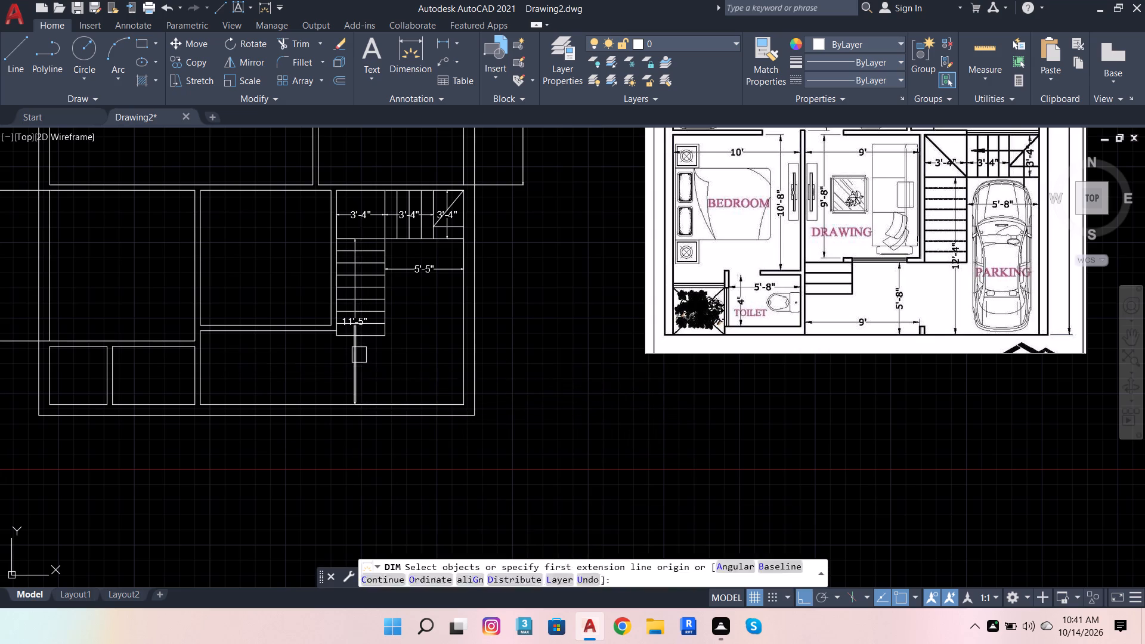
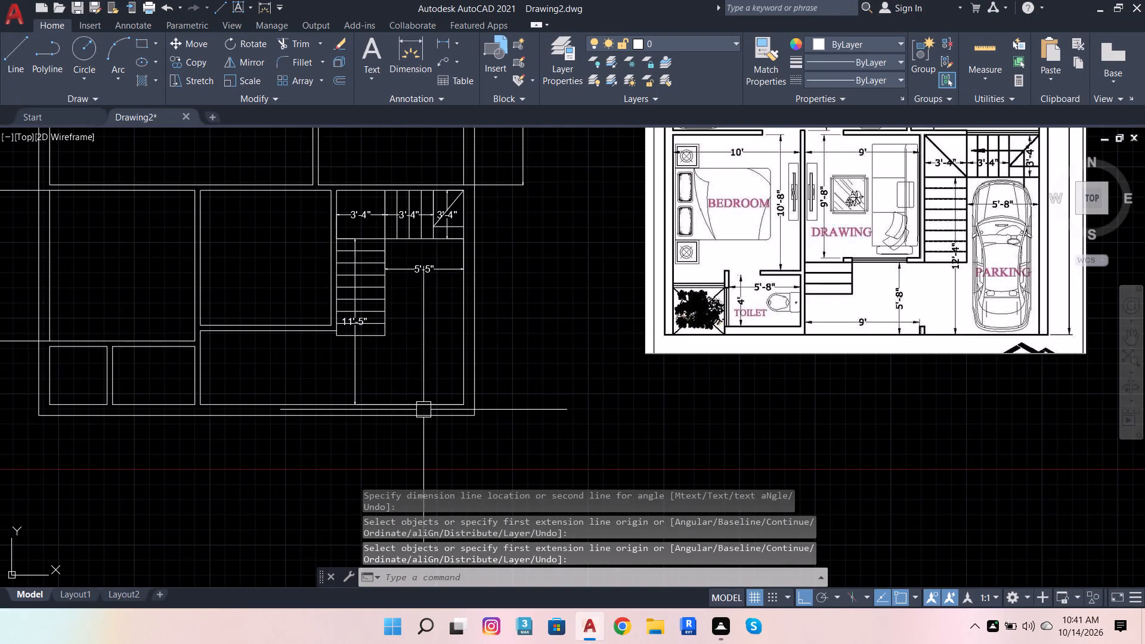
# Delete the inner wall line along the bottom of the entrance and parking area.
pyautogui.click(381, 403)
pyautogui.press('Escape')
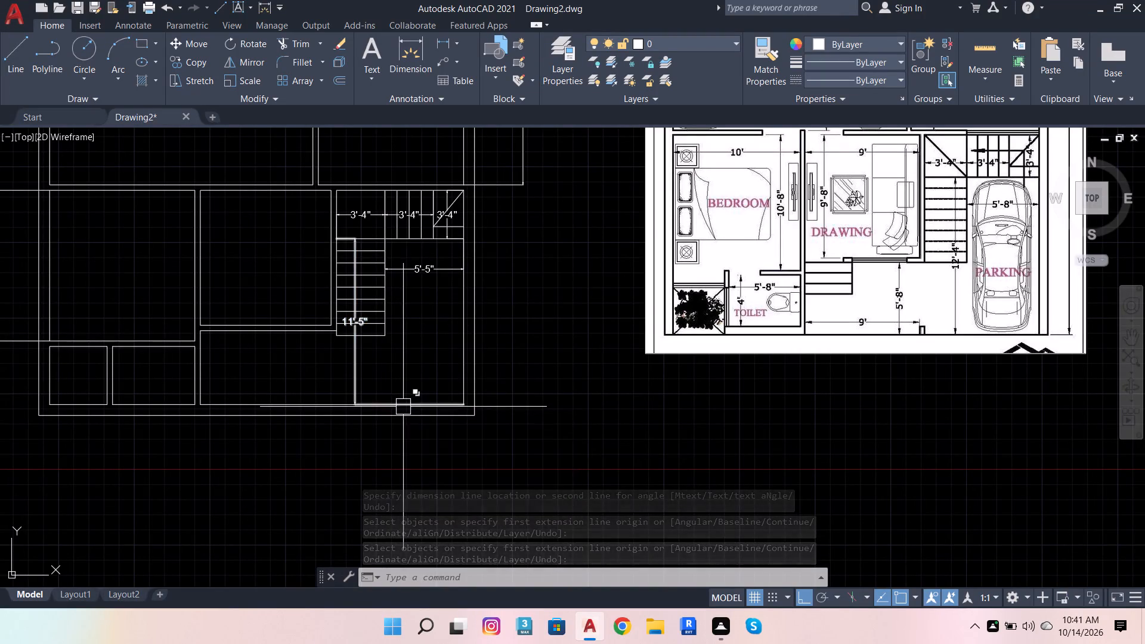
pyautogui.click(403, 407)
pyautogui.press('Escape')
pyautogui.click(319, 407)
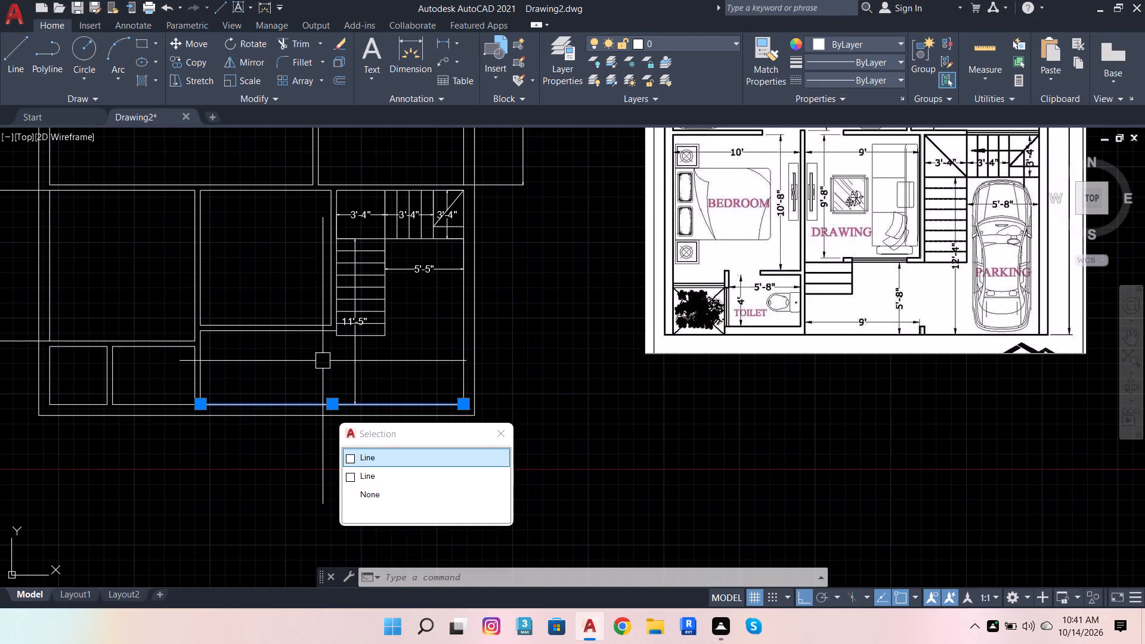
pyautogui.press('Delete')
# Extend the entrance area's left wall line down to the plan's bottom outer wall line.
pyautogui.click(302, 40)
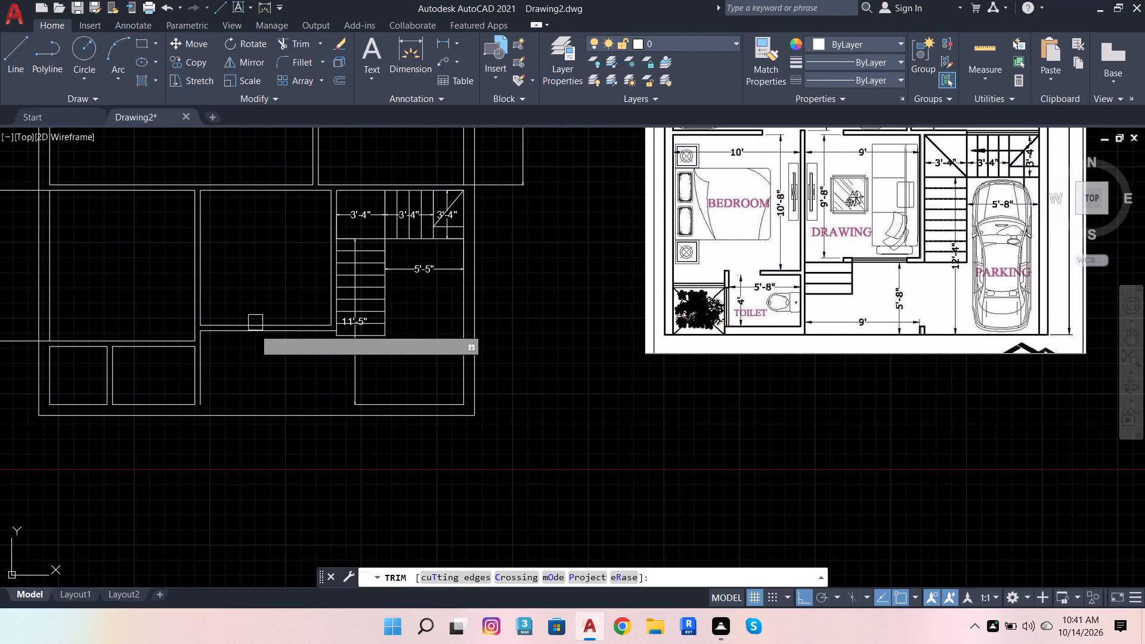
pyautogui.scroll(2, 218, 412)
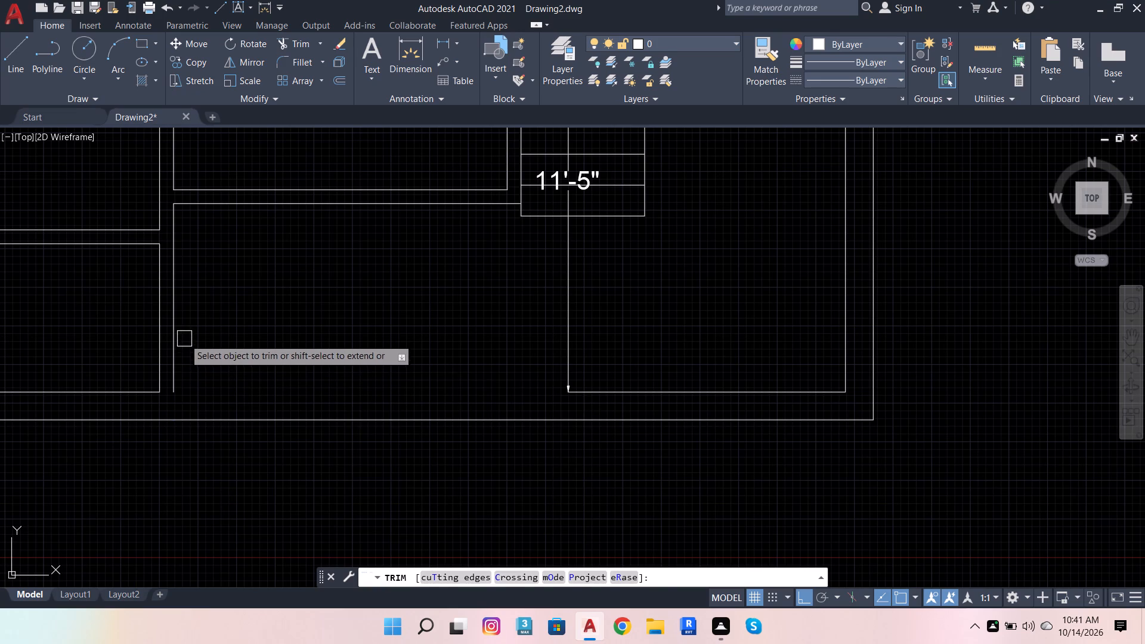
pyautogui.keyDown('shift'); pyautogui.click(174, 335); pyautogui.keyUp('shift')
pyautogui.scroll(-2, 272, 338)
pyautogui.press('Escape')
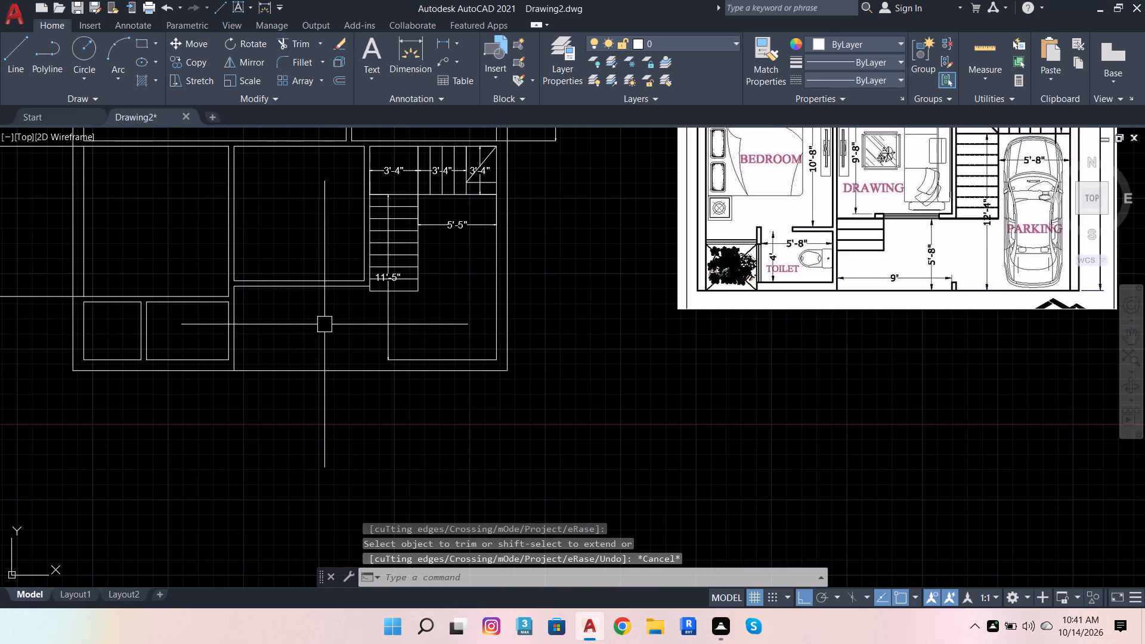
# Delete the 11'-5" vertical dimension running over the lower stair flight.
pyautogui.click(381, 343)
pyautogui.press('Delete')
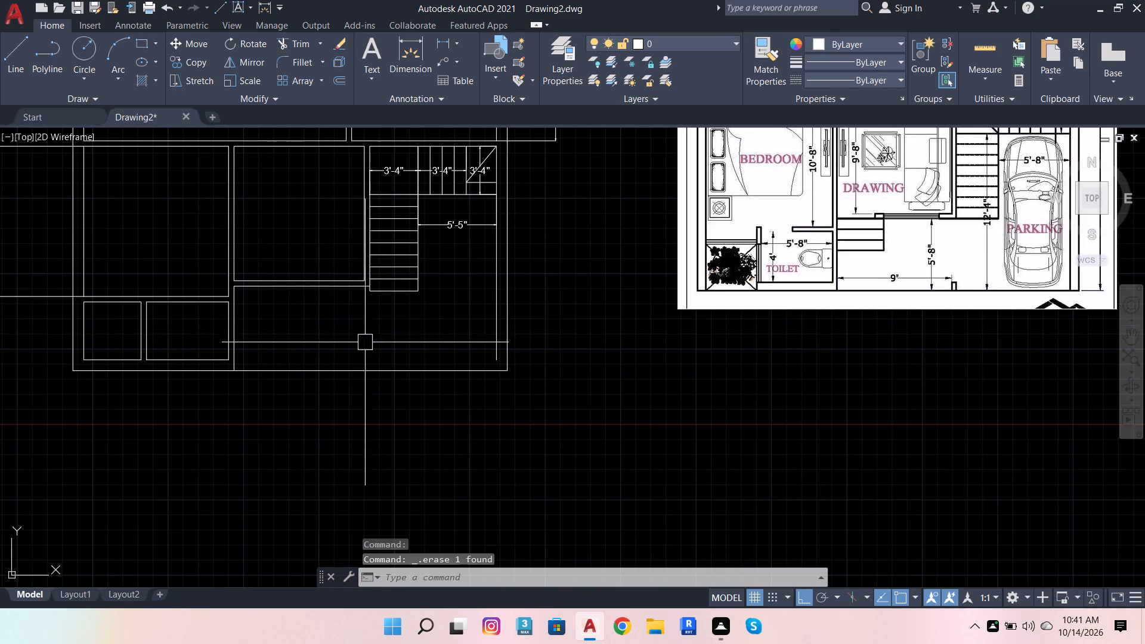
# Extend the parking area's right inner wall line down to the bottom outer wall line.
pyautogui.click(293, 39)
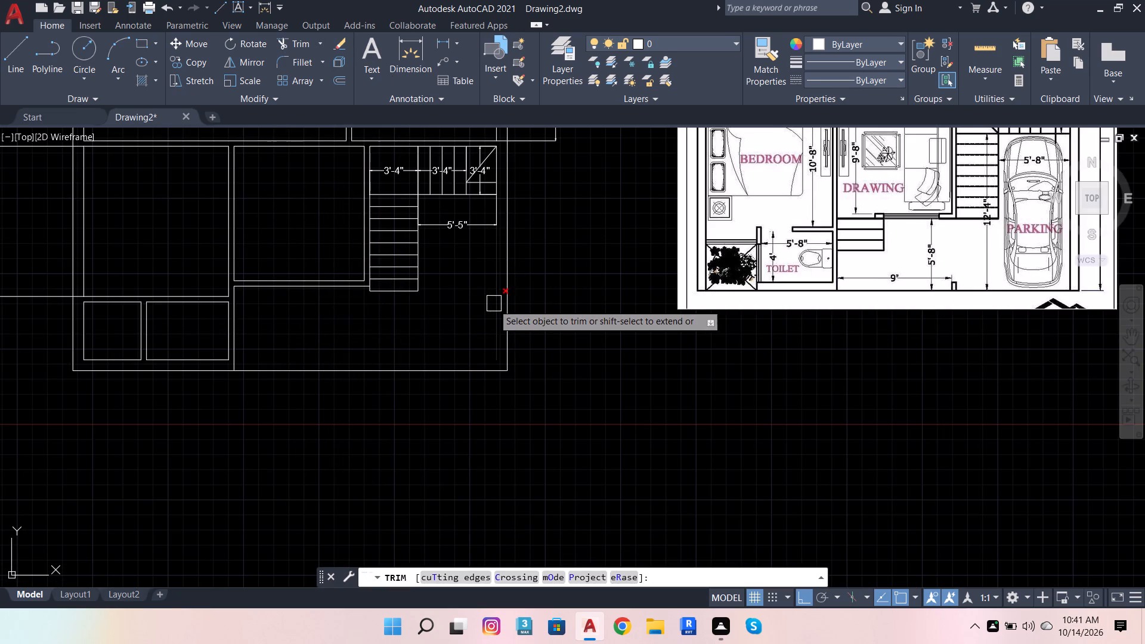
pyautogui.keyDown('shift'); pyautogui.click(493, 307); pyautogui.keyUp('shift')
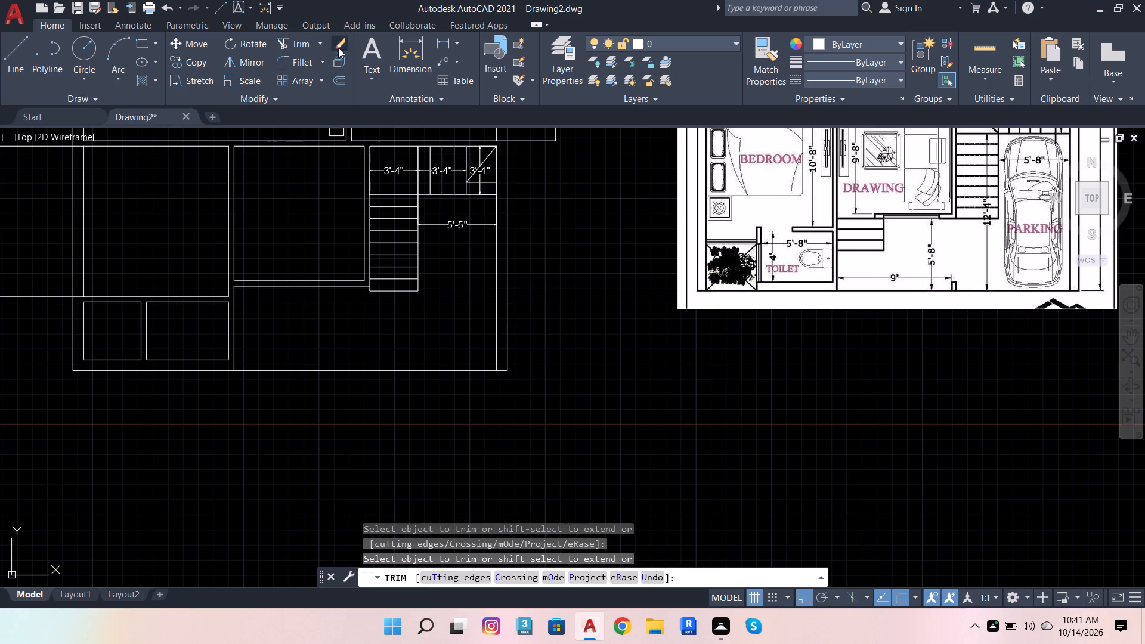
pyautogui.click(292, 40)
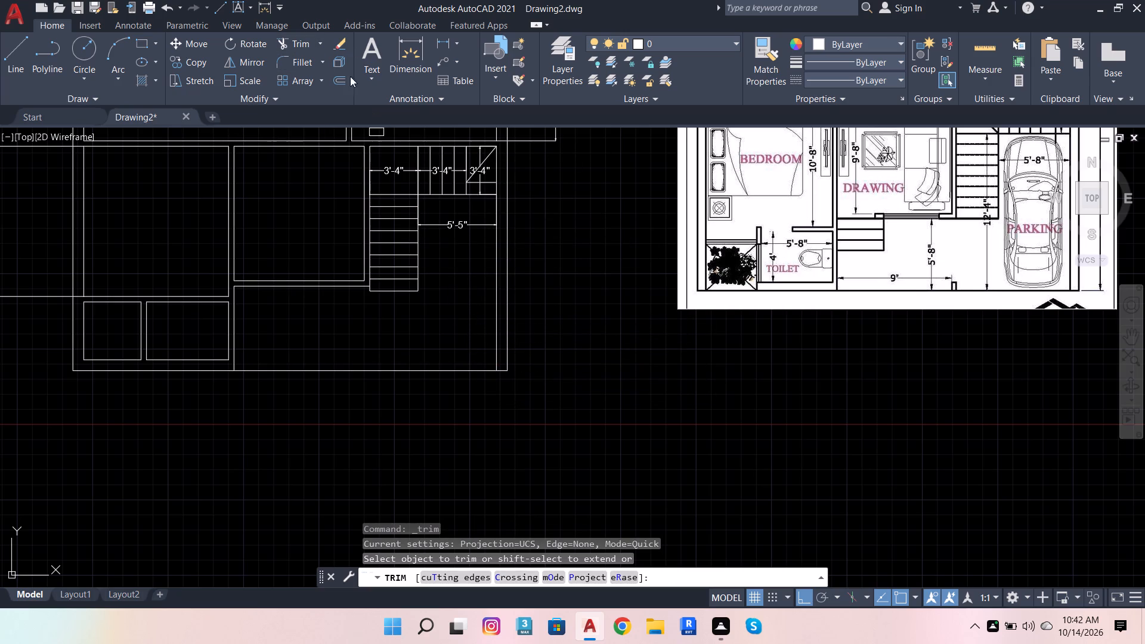
# Dimension the vertical distance from the bottom outer wall line to the upper flight's bottom line, placed over the lower flight.
pyautogui.click(414, 49)
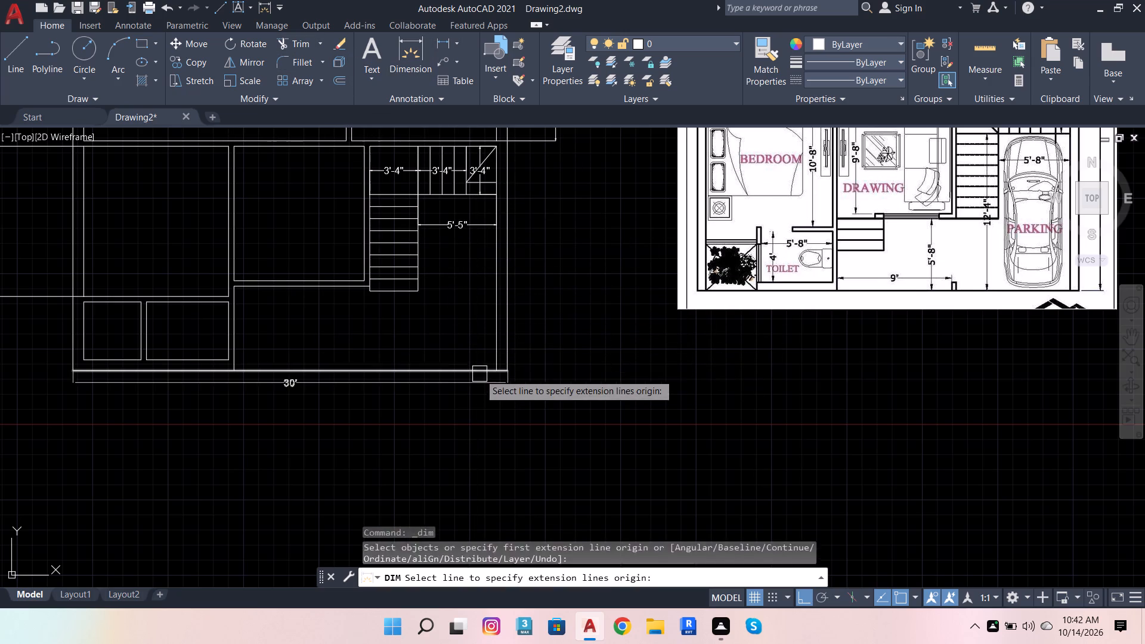
pyautogui.click(493, 367)
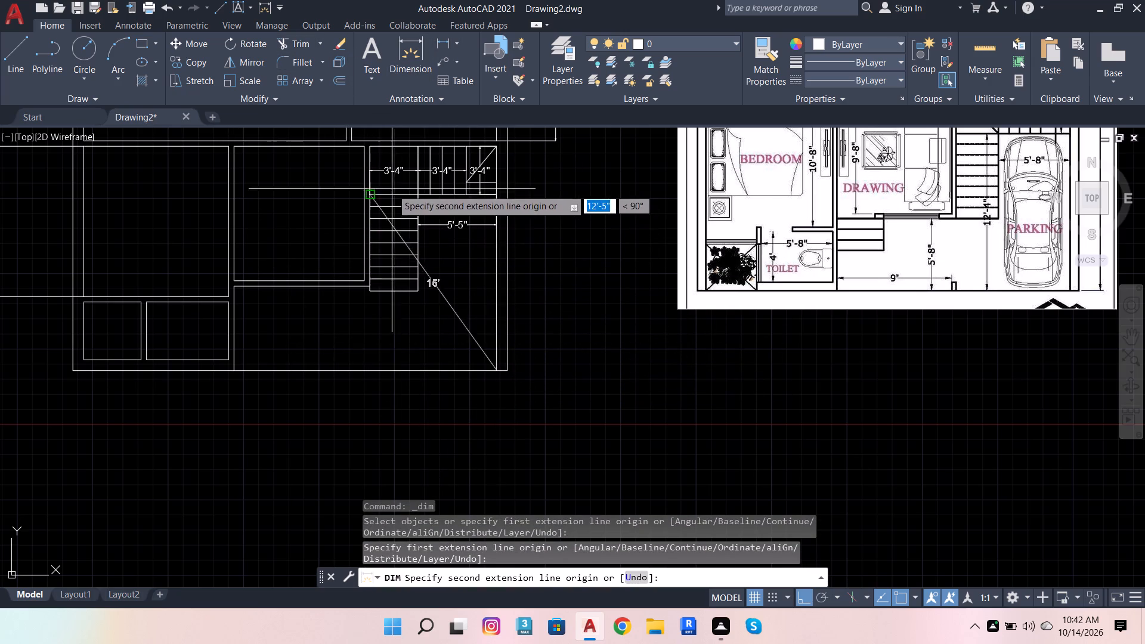
pyautogui.click(493, 196)
pyautogui.click(397, 325)
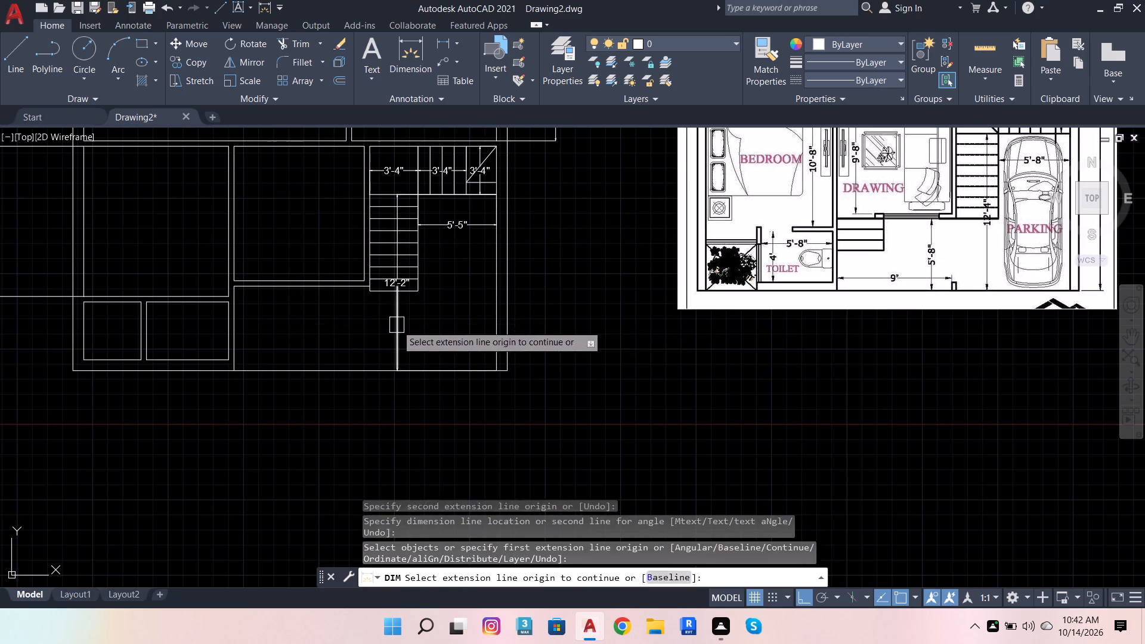
pyautogui.press('Escape')
pyautogui.press('Escape')
pyautogui.press('Escape')
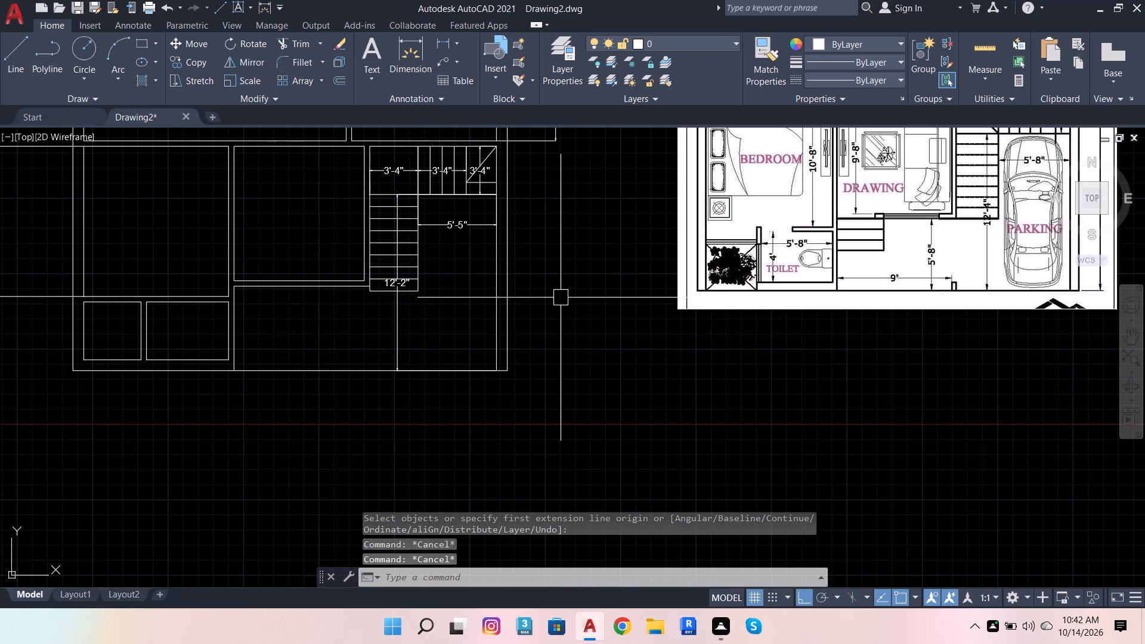
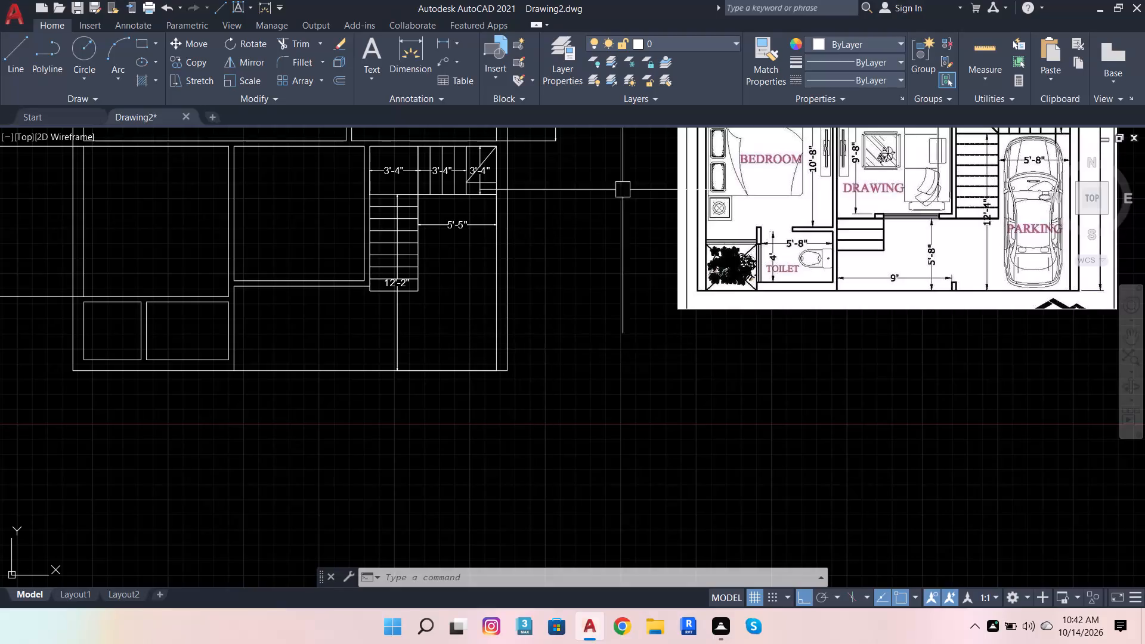
# Draw a 3' line along the drawing room's bottom inner wall line from its left corner, continuing vertically down across the wall.
pyautogui.scroll(-2, 610, 188)
pyautogui.scroll(2, 804, 211)
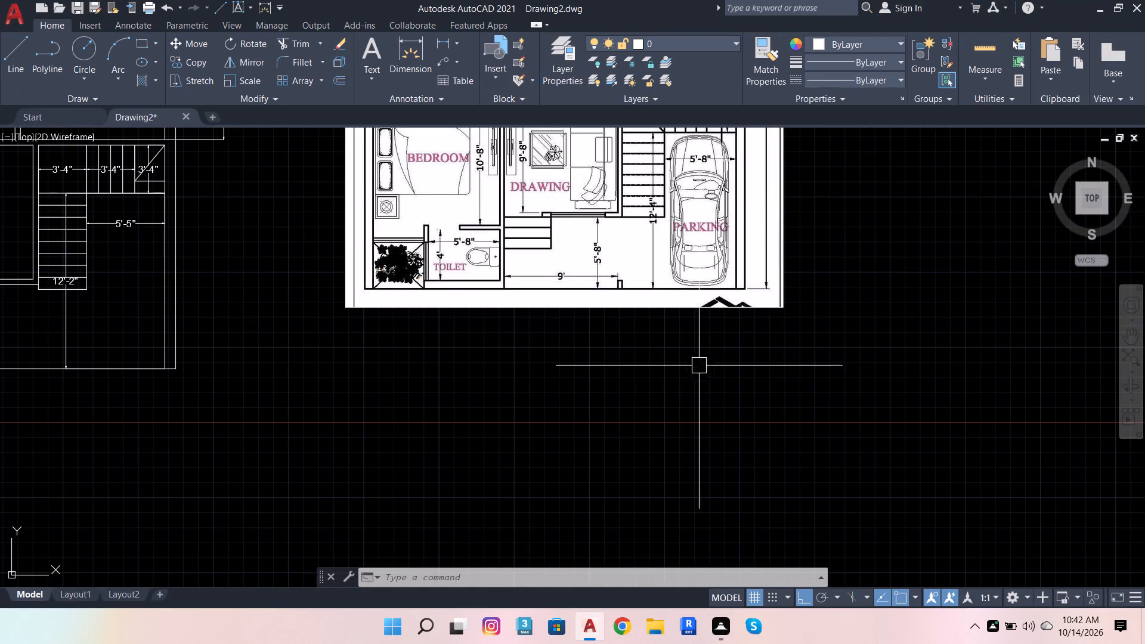
pyautogui.scroll(-2, 876, 379)
pyautogui.scroll(2, 759, 310)
pyautogui.scroll(-1, 895, 338)
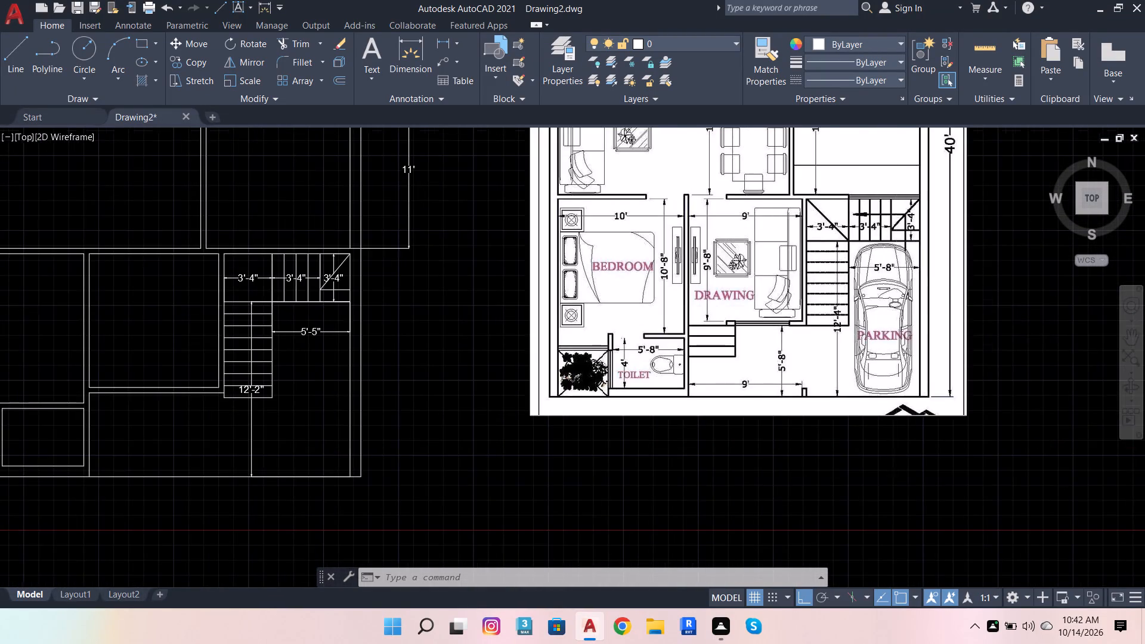
pyautogui.scroll(2, 411, 354)
pyautogui.scroll(-1, 441, 359)
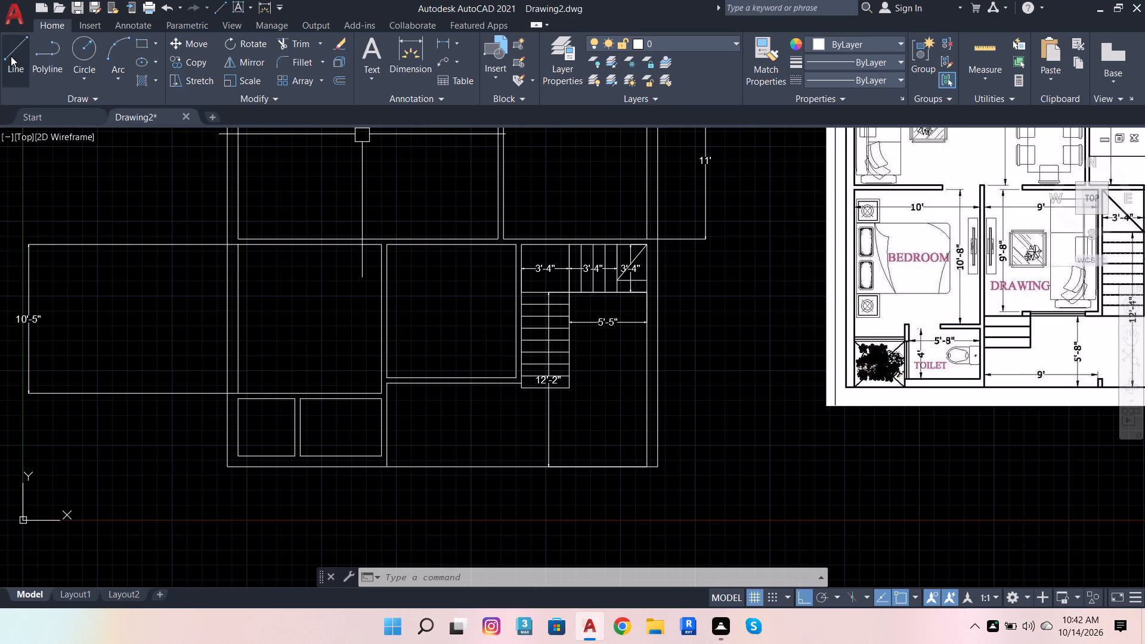
pyautogui.click(11, 56)
pyautogui.scroll(2, 346, 410)
pyautogui.click(445, 330)
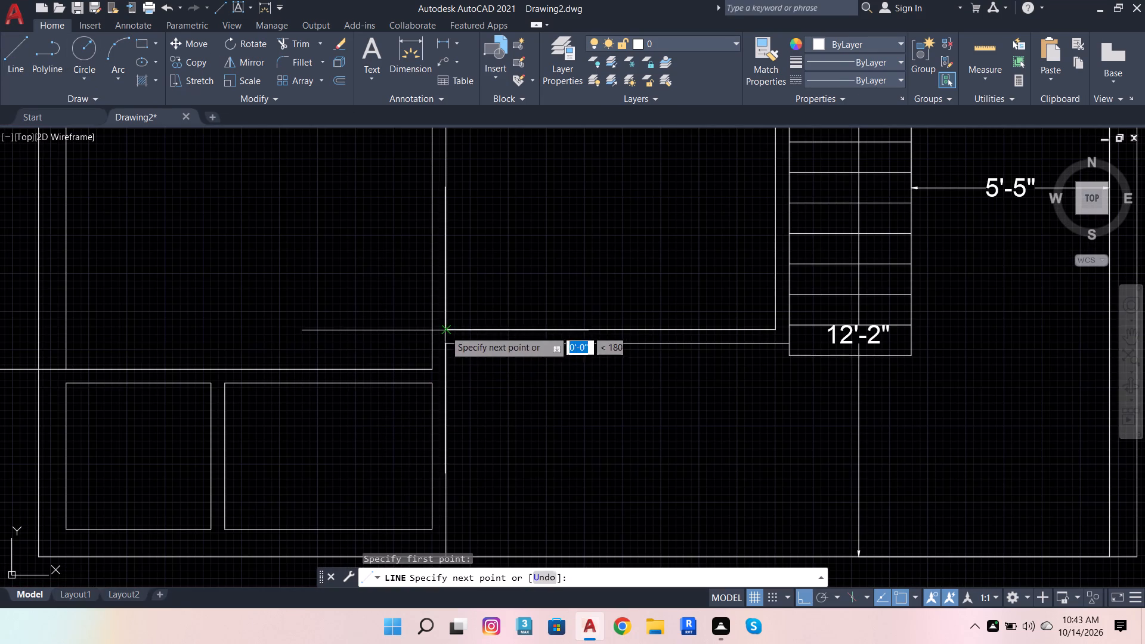
pyautogui.write("3'")
pyautogui.press('Return')
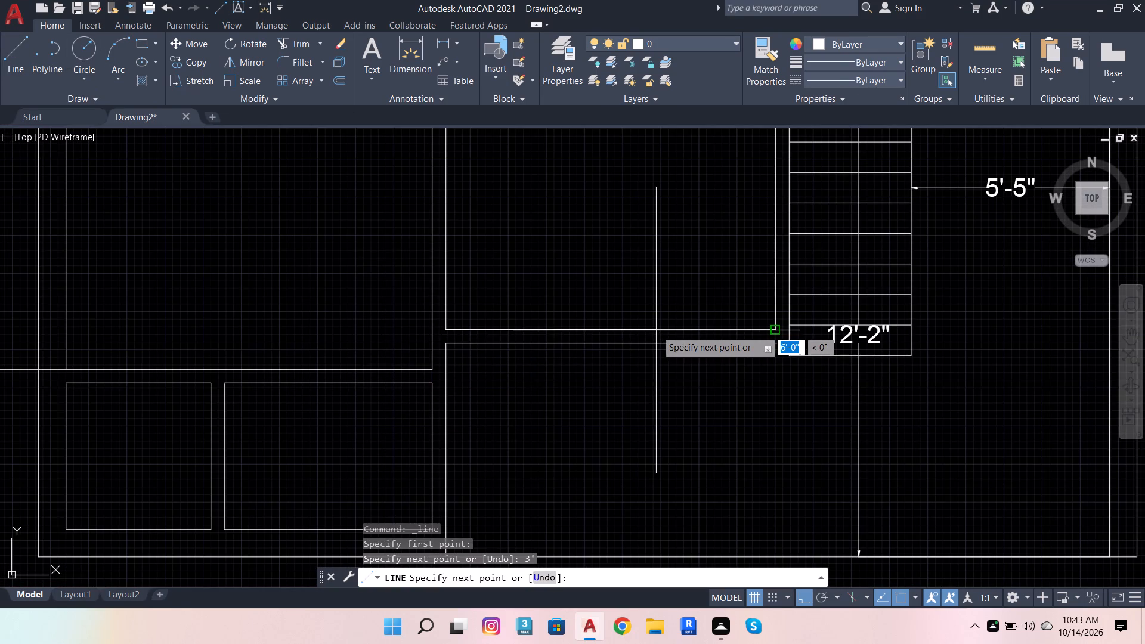
pyautogui.click(583, 453)
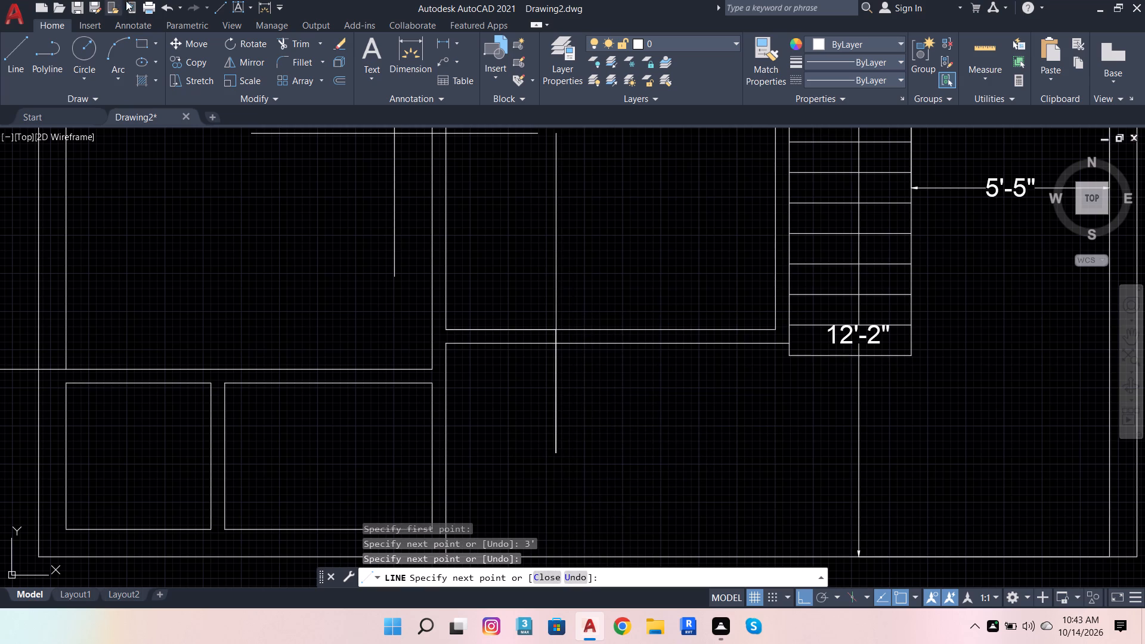
# Trim the vertical line below the wall and the drawing room's bottom inner wall line across the 3' opening.
pyautogui.click(297, 44)
pyautogui.click(537, 424)
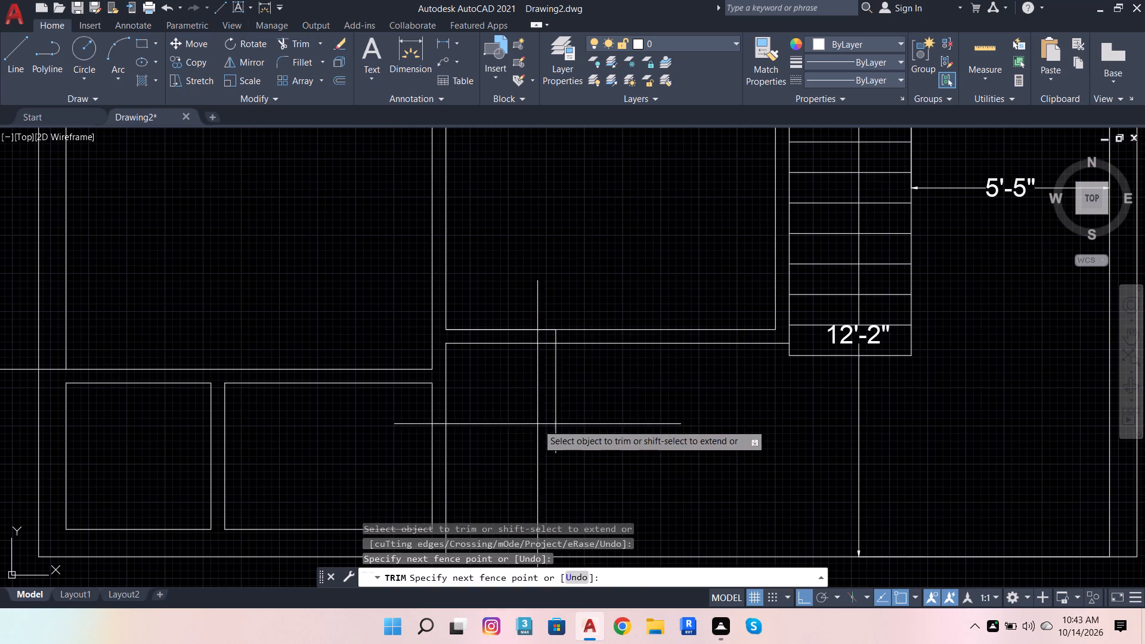
pyautogui.click(578, 400)
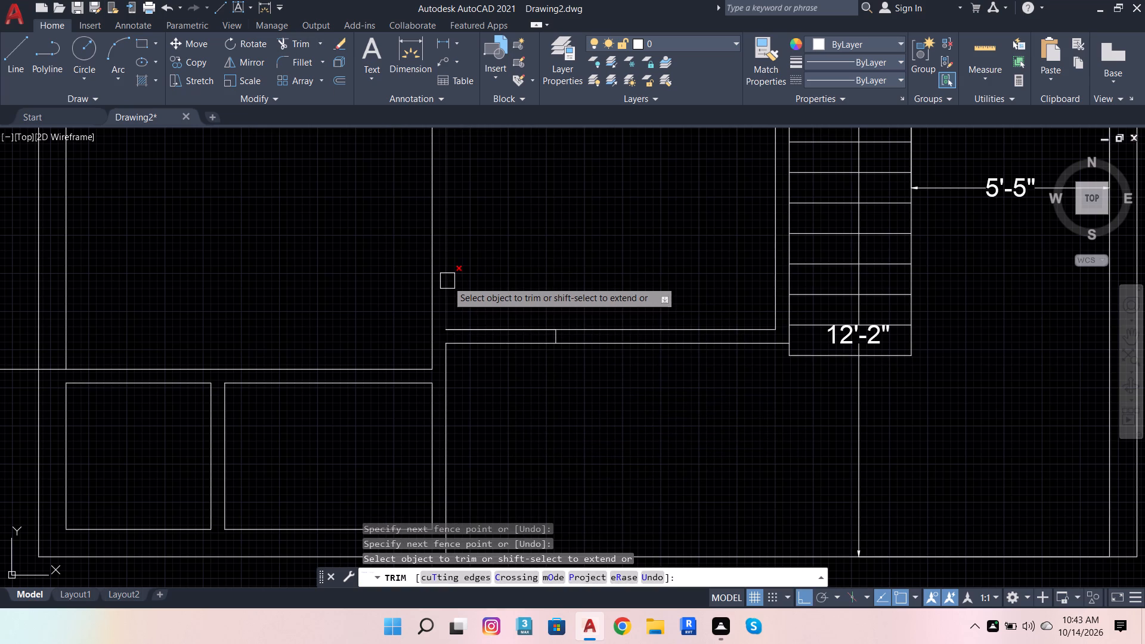
pyautogui.keyDown('shift'); pyautogui.click(447, 281); pyautogui.keyUp('shift')
pyautogui.click(501, 330)
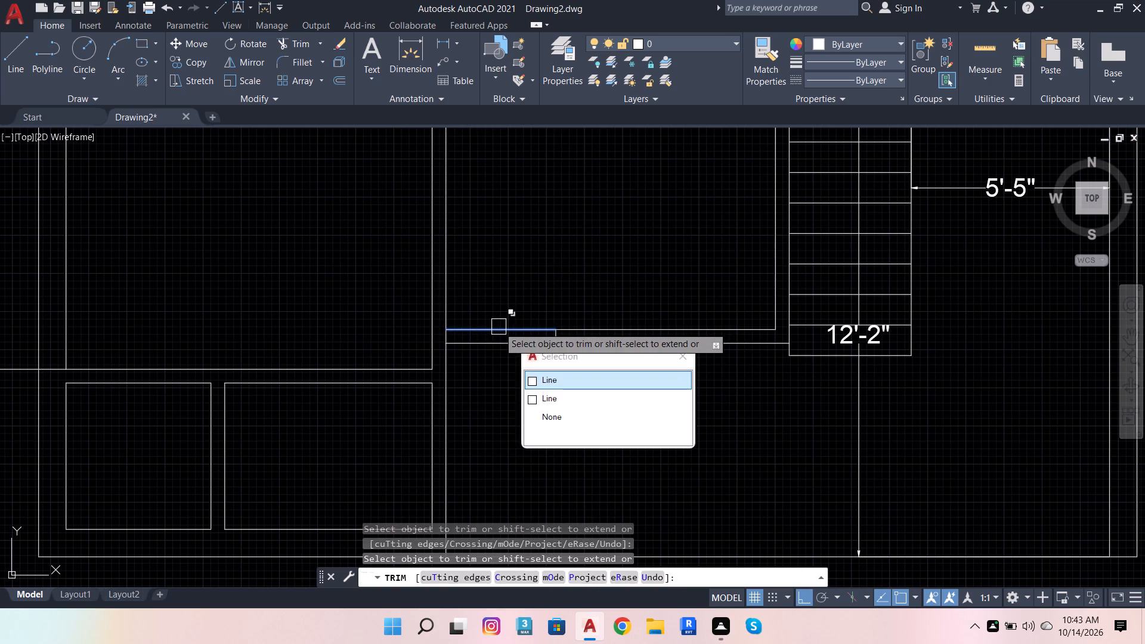
pyautogui.click(499, 327)
pyautogui.click(499, 323)
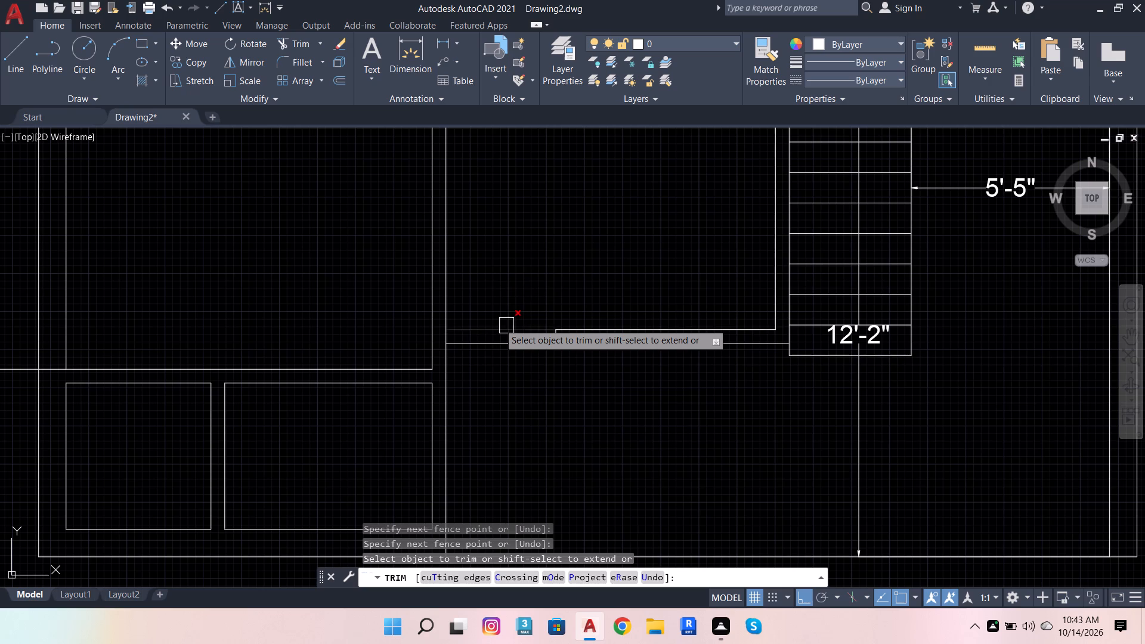
pyautogui.click(506, 326)
pyautogui.scroll(-2, 542, 268)
pyautogui.scroll(1, 559, 283)
pyautogui.press('Escape')
pyautogui.press('Escape')
pyautogui.press('Escape')
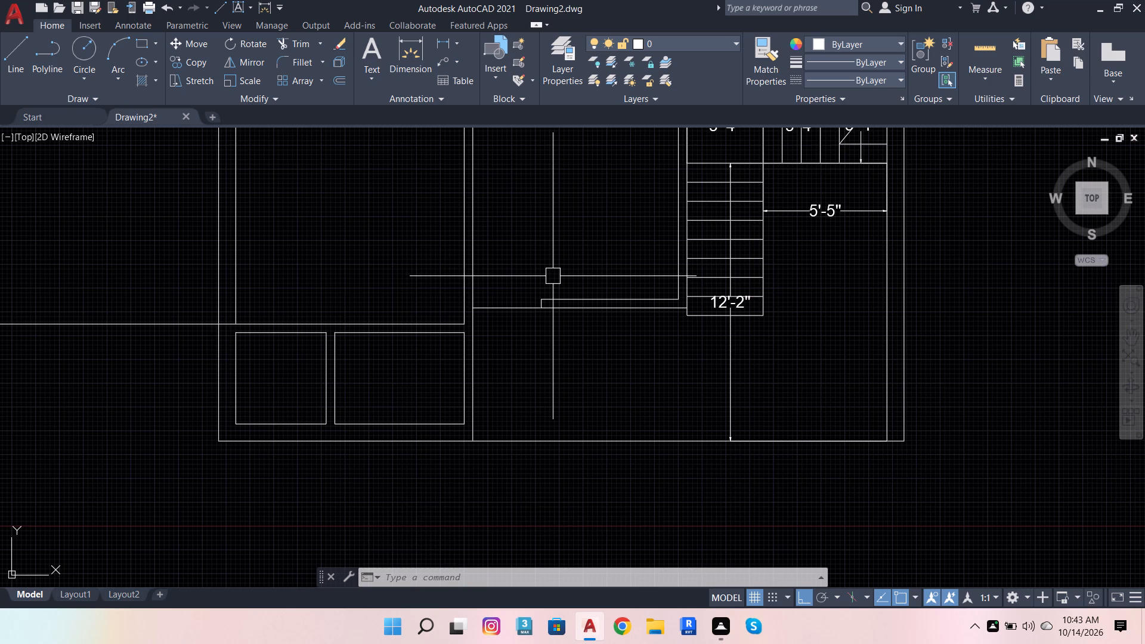
# Trim the outer line of the drawing room's bottom wall across the 3' opening.
pyautogui.click(296, 33)
pyautogui.click(293, 39)
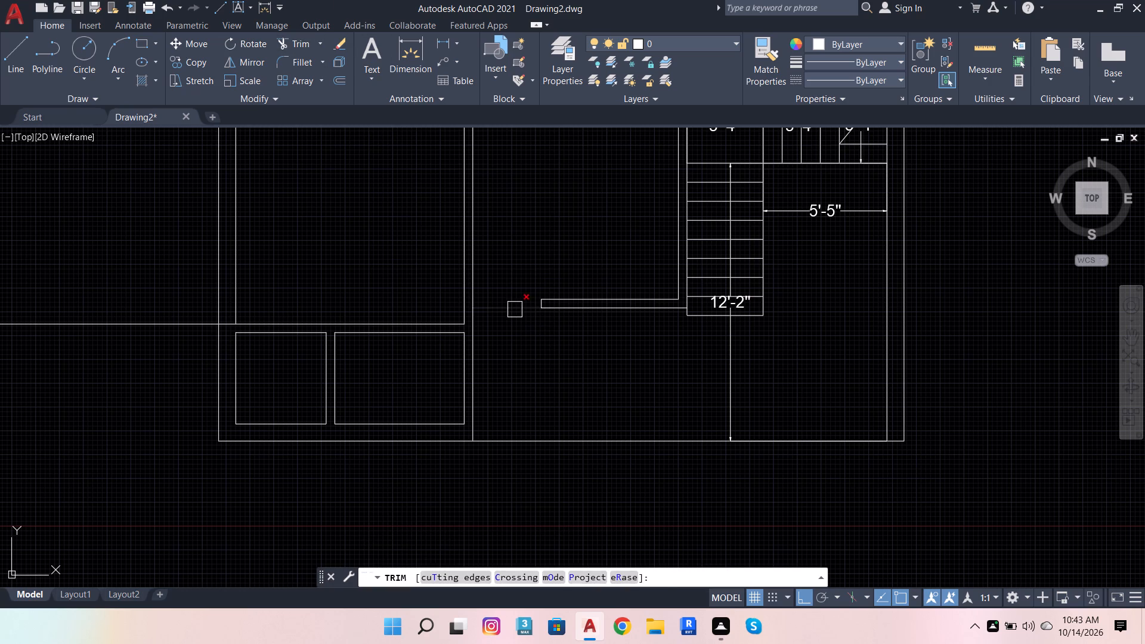
pyautogui.click(507, 308)
# Draw a separate 3' line across the opening from the outer end of the trimmed wall to the left wall line.
pyautogui.click(14, 49)
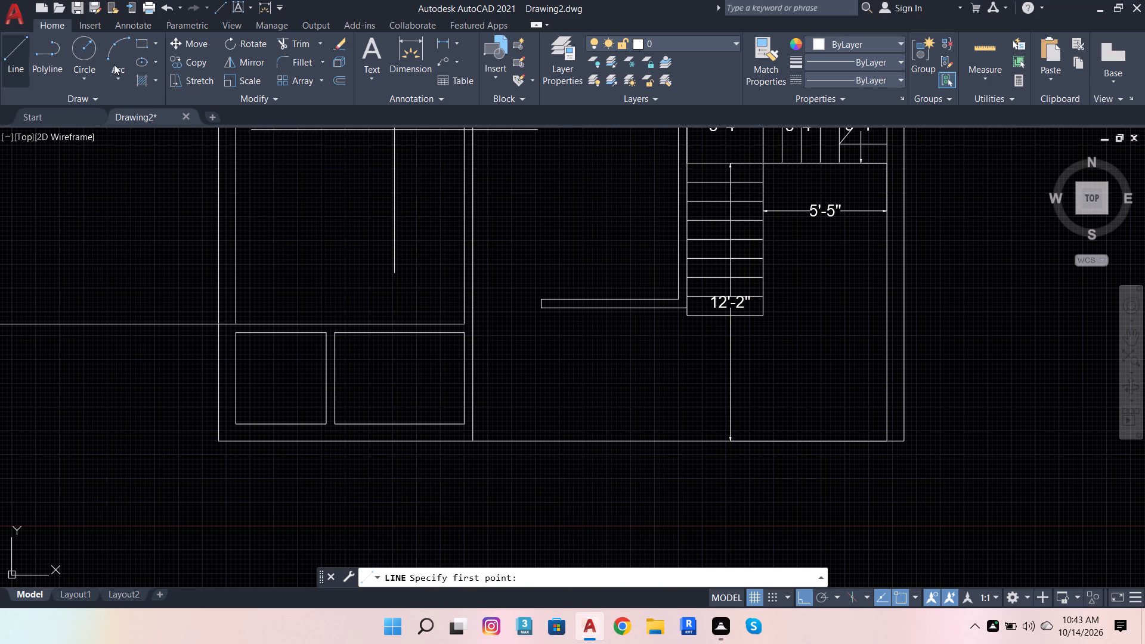
pyautogui.click(539, 309)
pyautogui.write("3'")
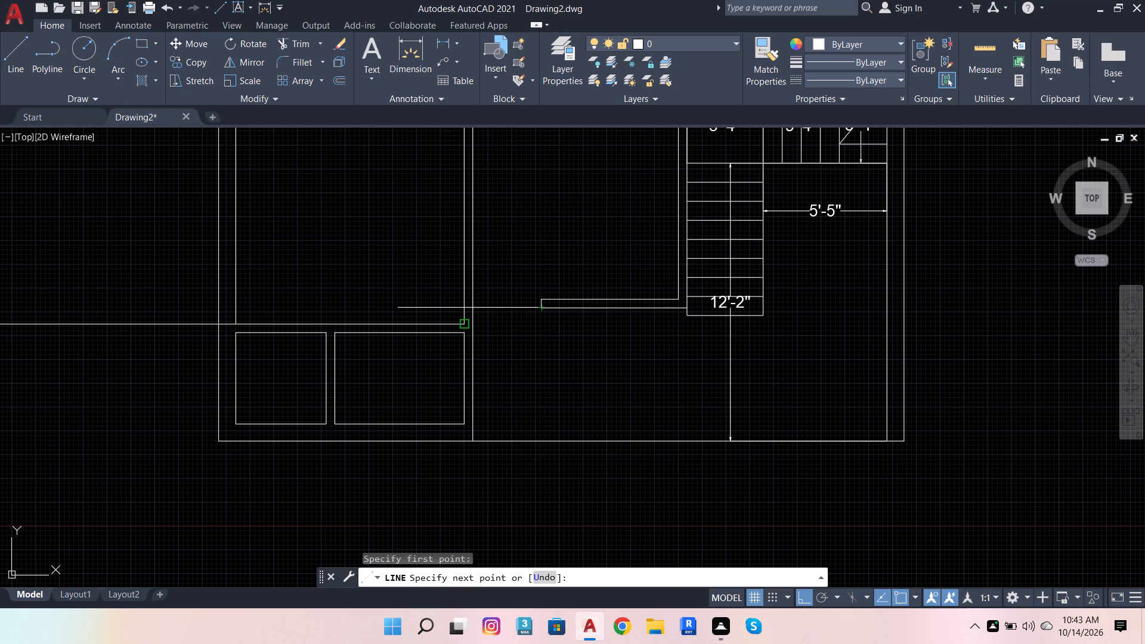
pyautogui.press('Return')
pyautogui.press('`')
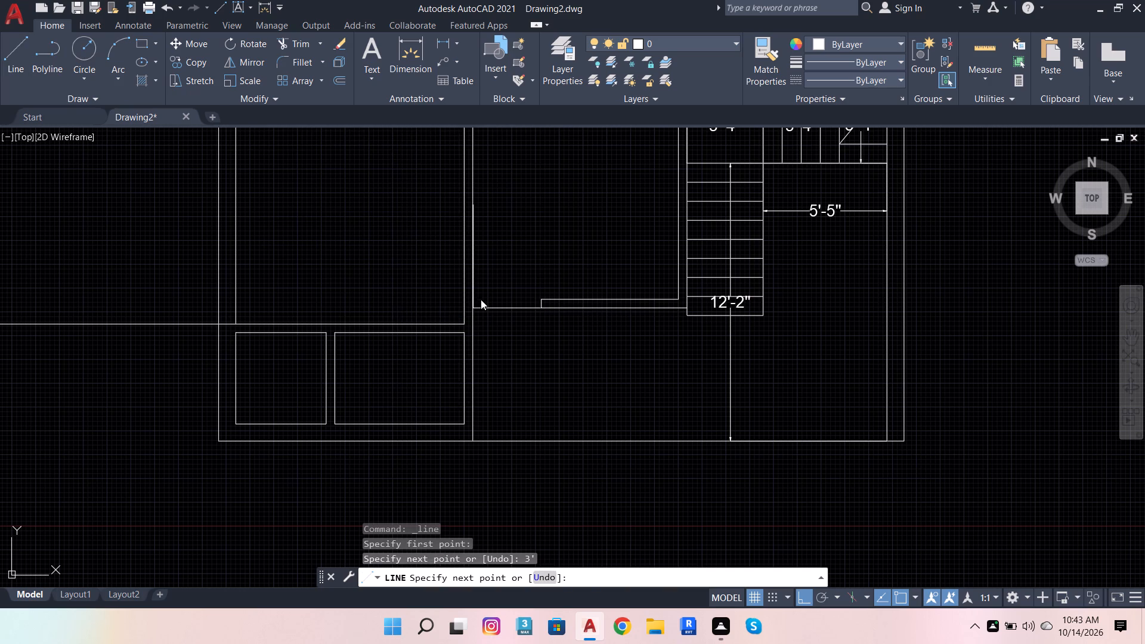
pyautogui.click(493, 311)
pyautogui.press('Escape')
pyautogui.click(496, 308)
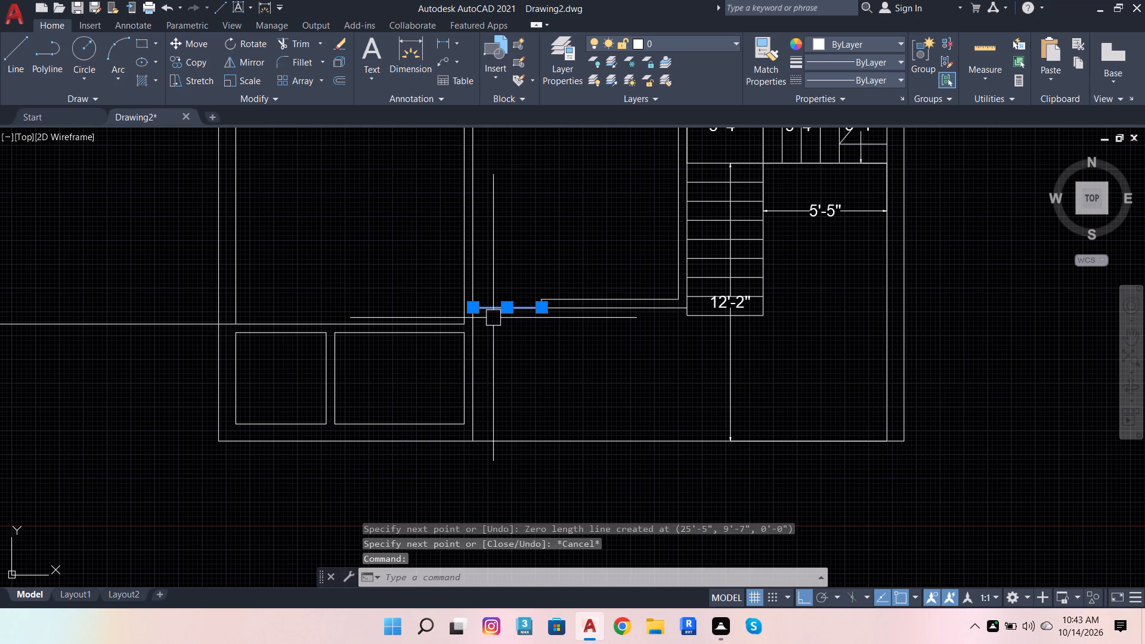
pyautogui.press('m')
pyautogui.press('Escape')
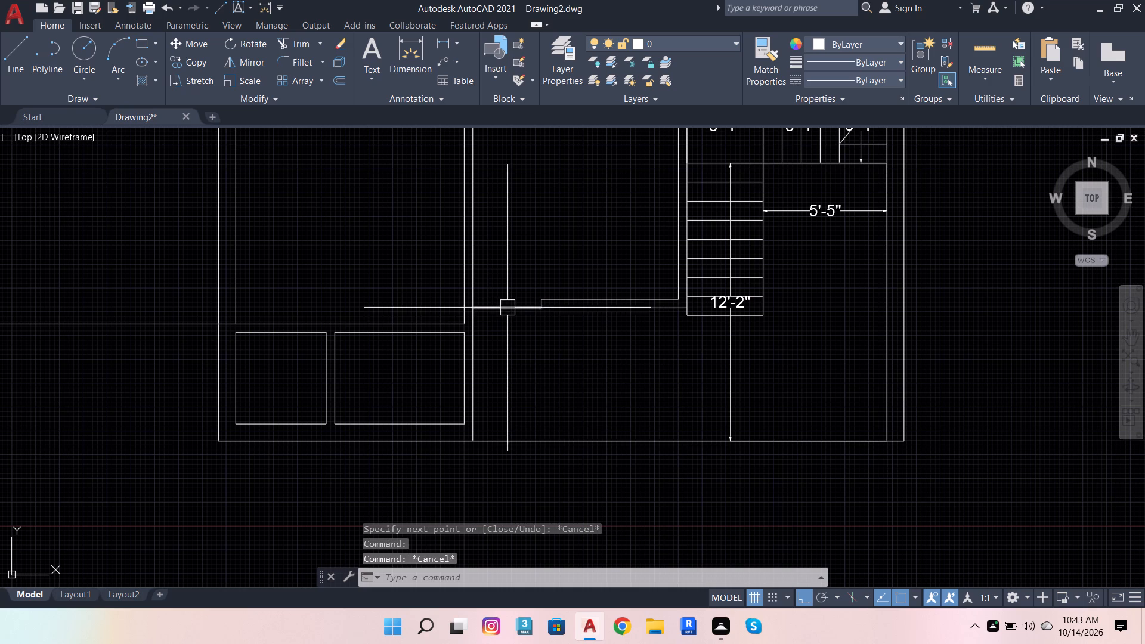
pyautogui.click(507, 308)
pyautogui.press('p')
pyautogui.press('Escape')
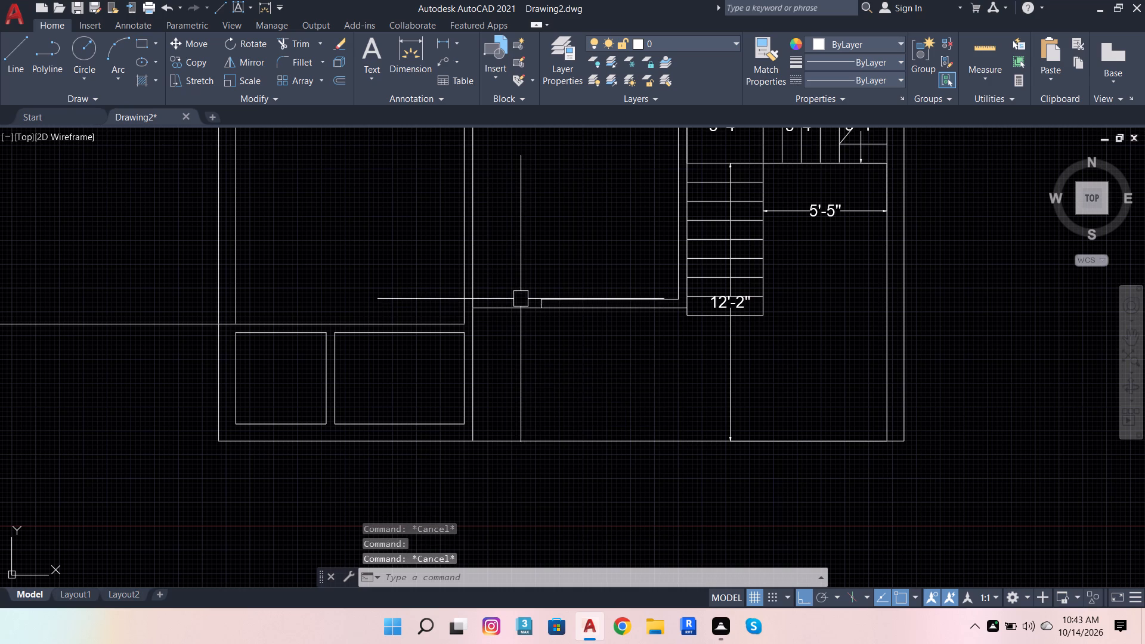
# Offset the 3' line at the opening downward three times at 10" spacing to form the entrance steps.
pyautogui.click(522, 305)
pyautogui.press('o')
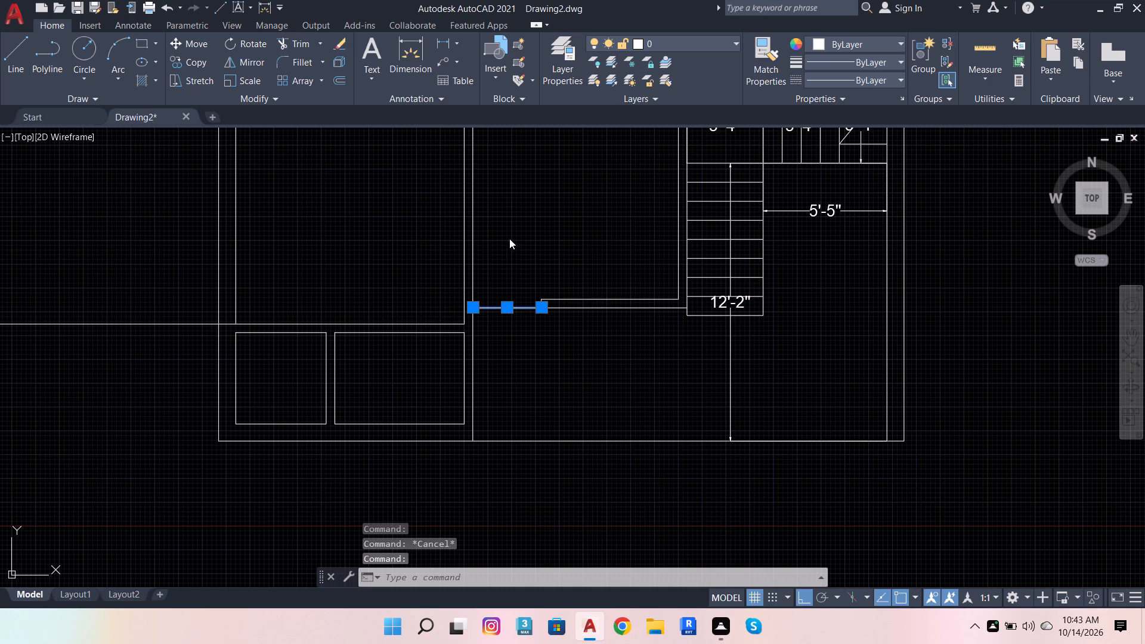
pyautogui.press('Return')
pyautogui.click(543, 312)
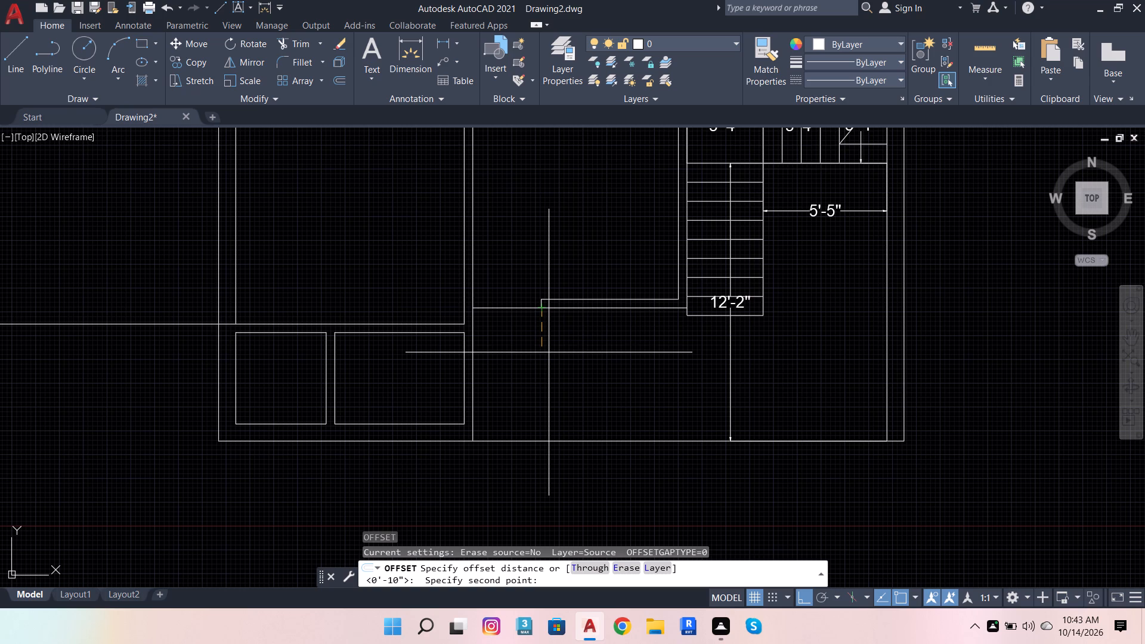
pyautogui.write('10')
pyautogui.press('Return')
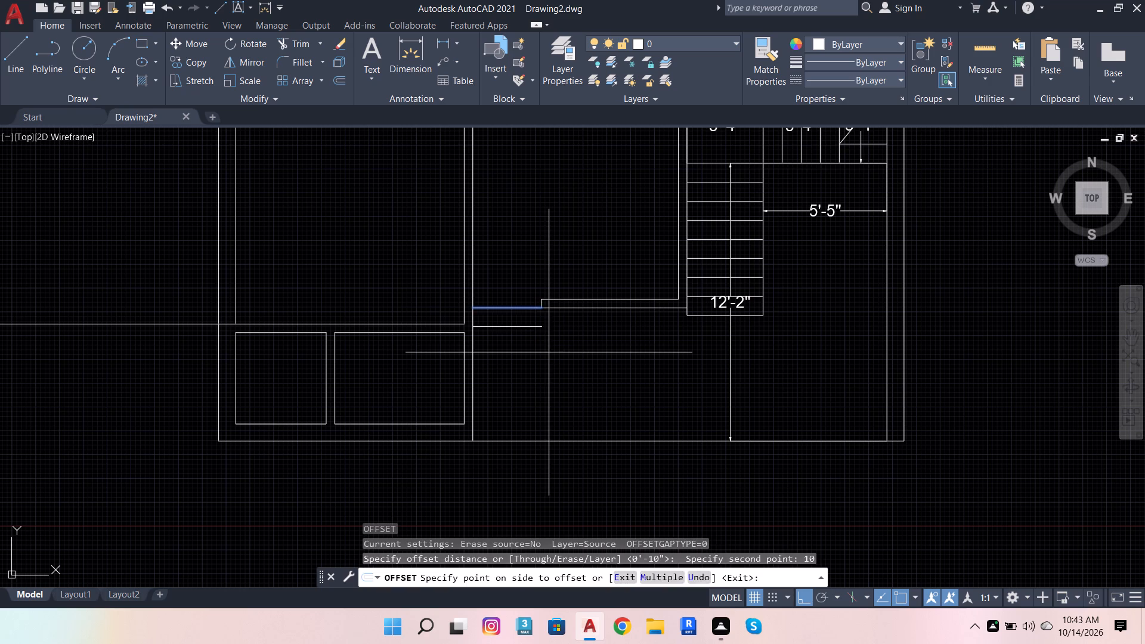
pyautogui.click(549, 352)
pyautogui.scroll(-2, 386, 361)
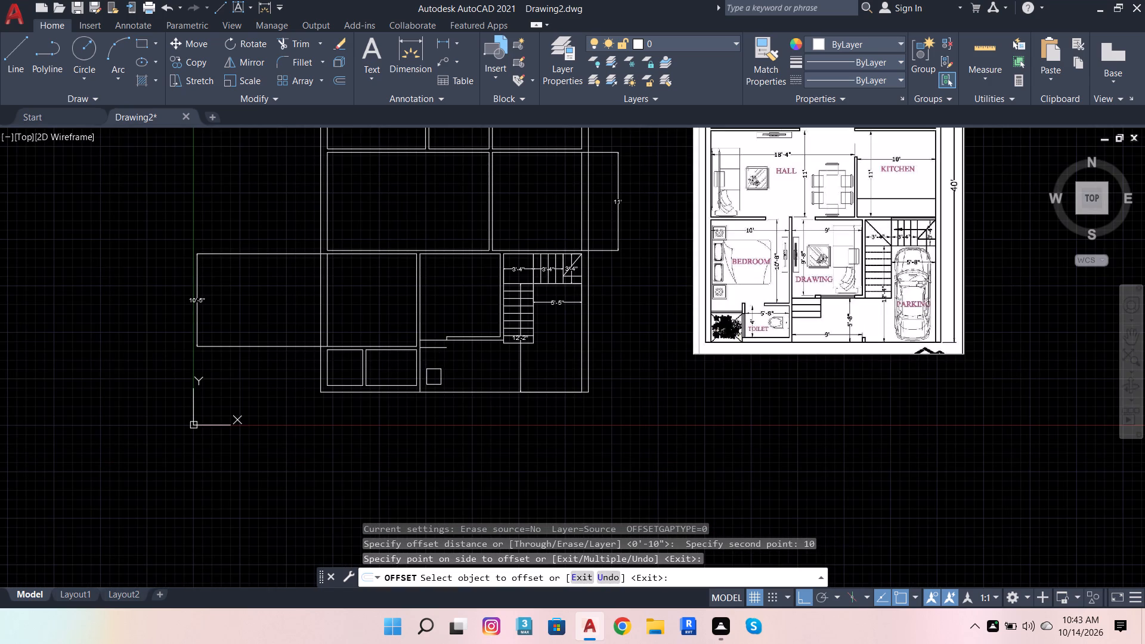
pyautogui.scroll(1, 417, 369)
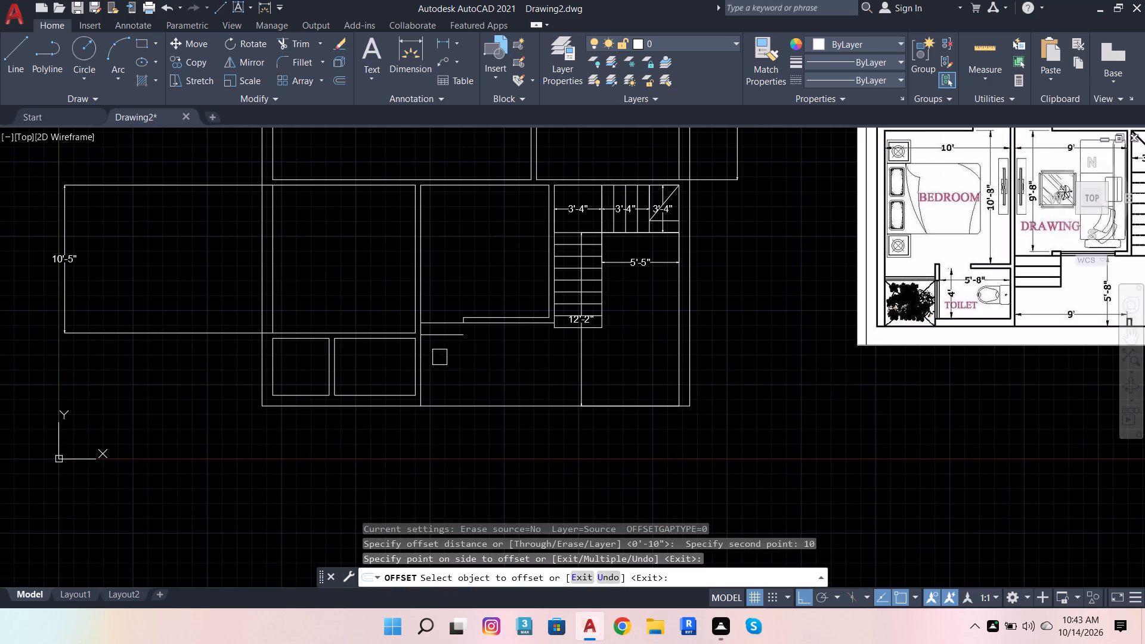
pyautogui.click(450, 343)
pyautogui.click(442, 341)
pyautogui.click(442, 373)
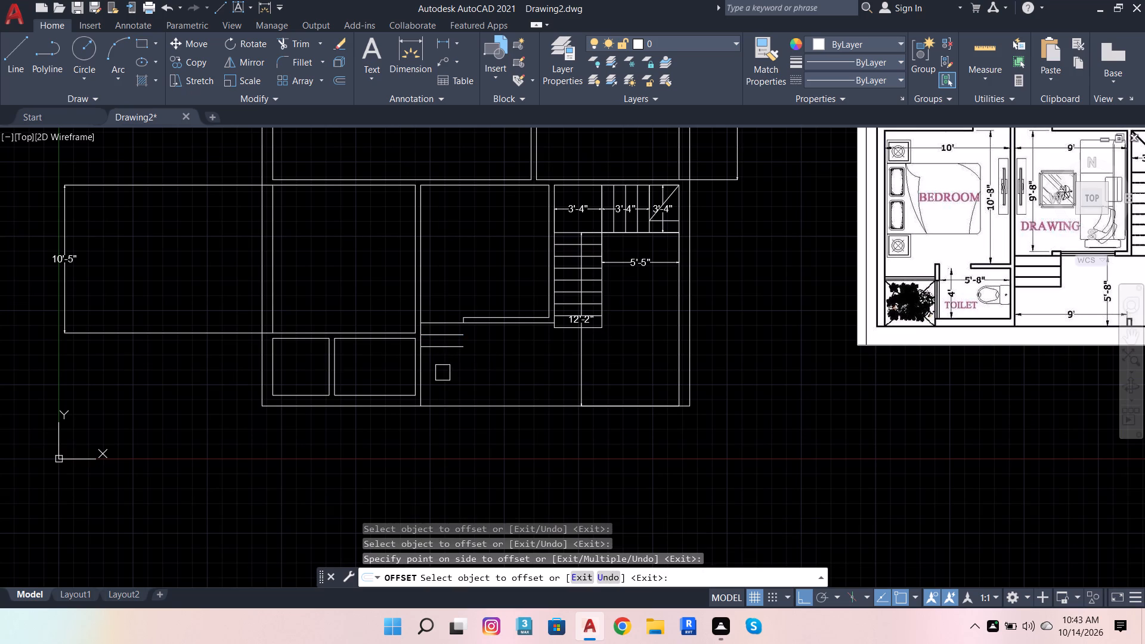
pyautogui.click(445, 352)
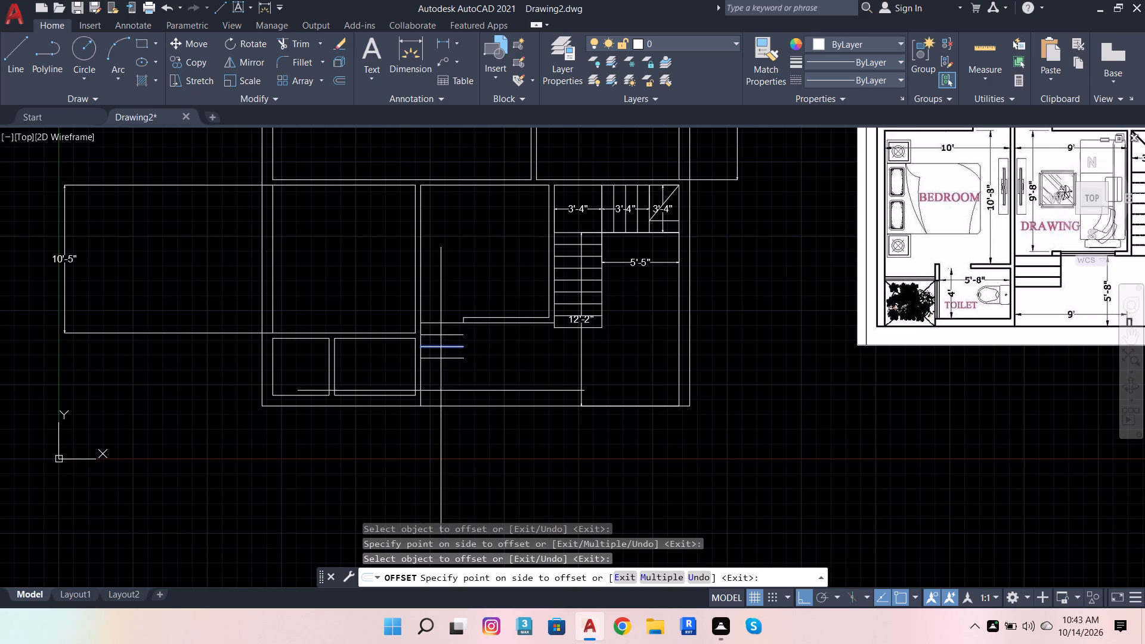
pyautogui.click(441, 391)
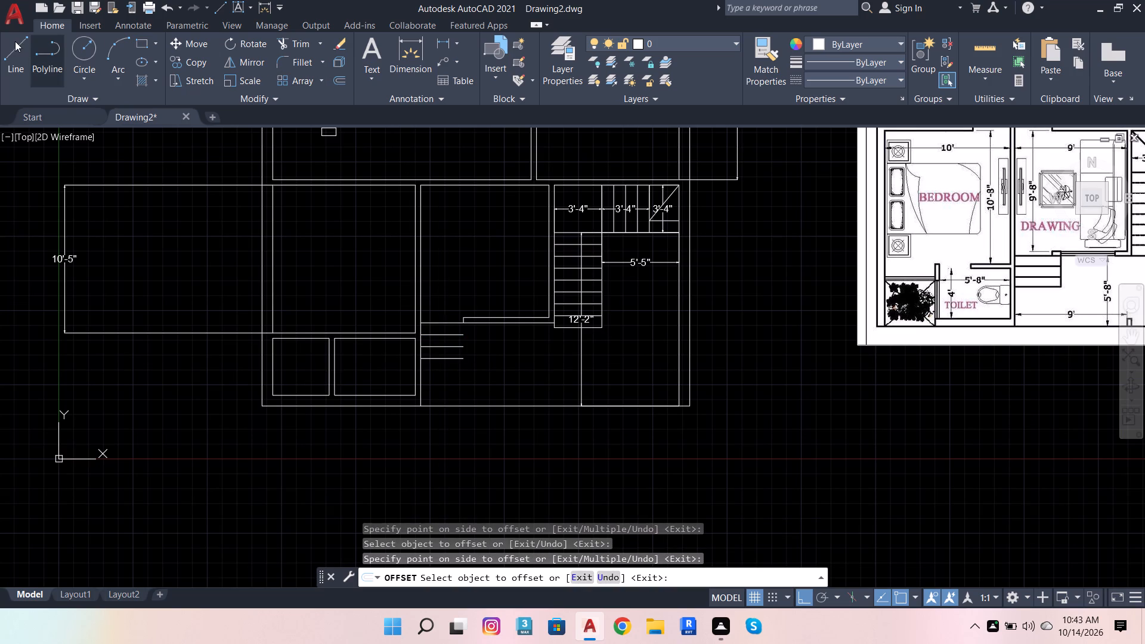
# Draw a line 6" outward from the first entrance step's free end, continuing down past the steps and back up across the wall.
pyautogui.click(15, 41)
pyautogui.scroll(3, 484, 323)
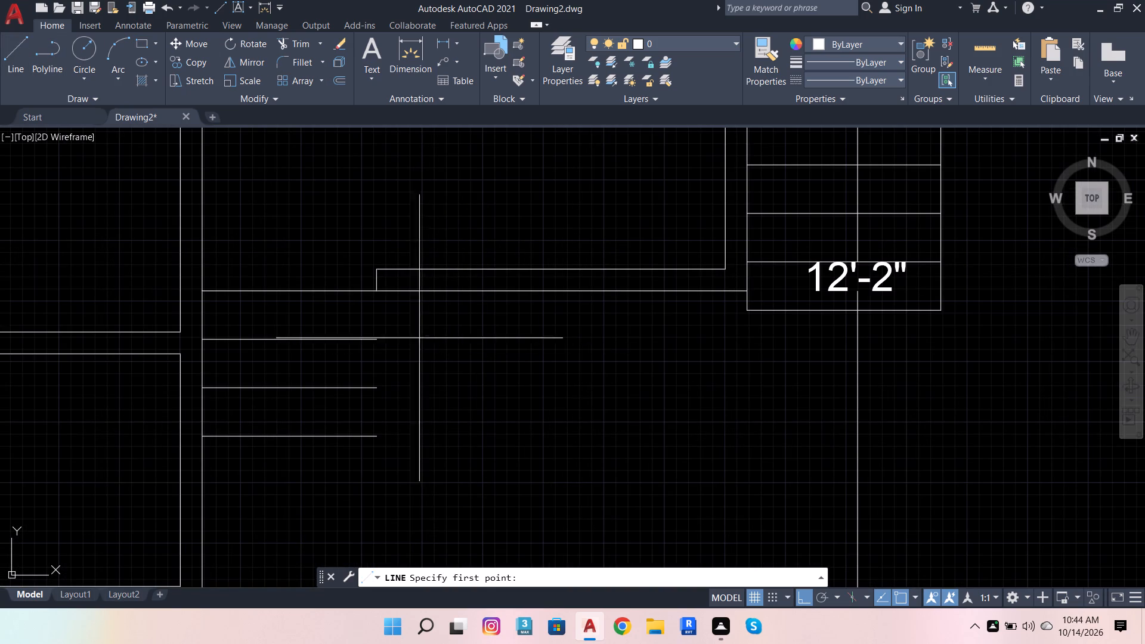
pyautogui.click(376, 339)
pyautogui.scroll(-2, 443, 357)
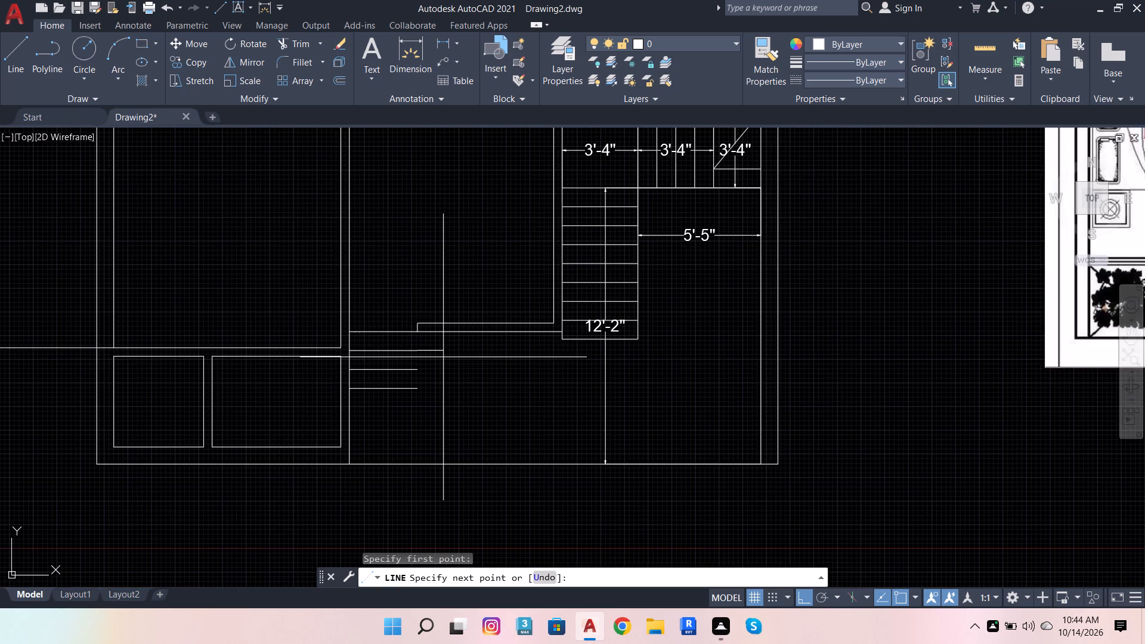
pyautogui.scroll(-1, 443, 357)
pyautogui.scroll(2, 445, 360)
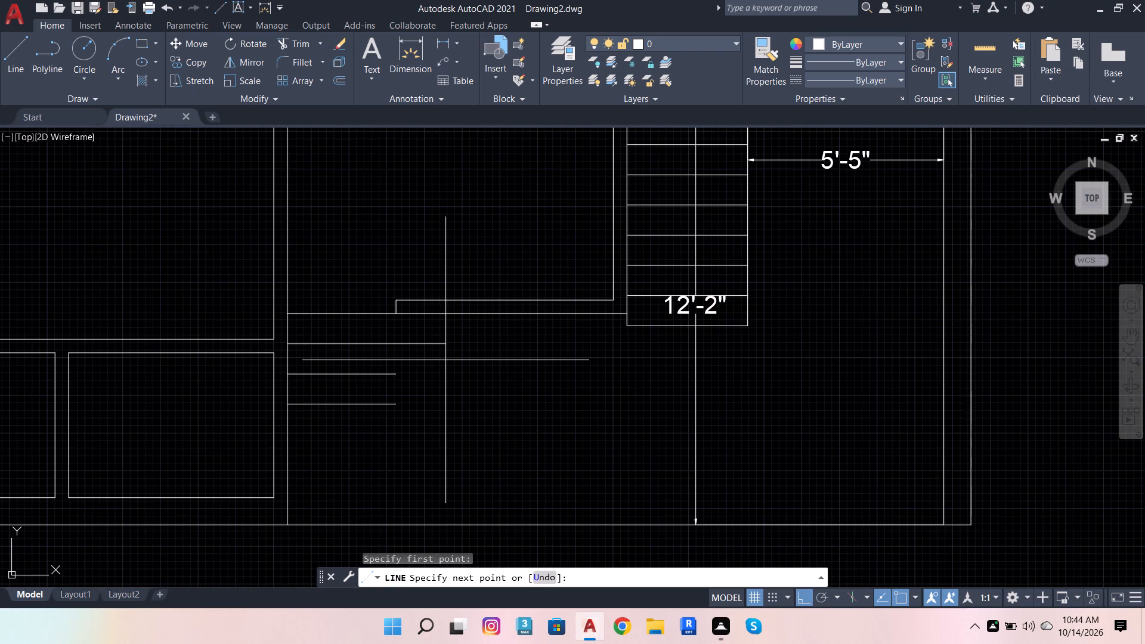
pyautogui.press('6')
pyautogui.press('Return')
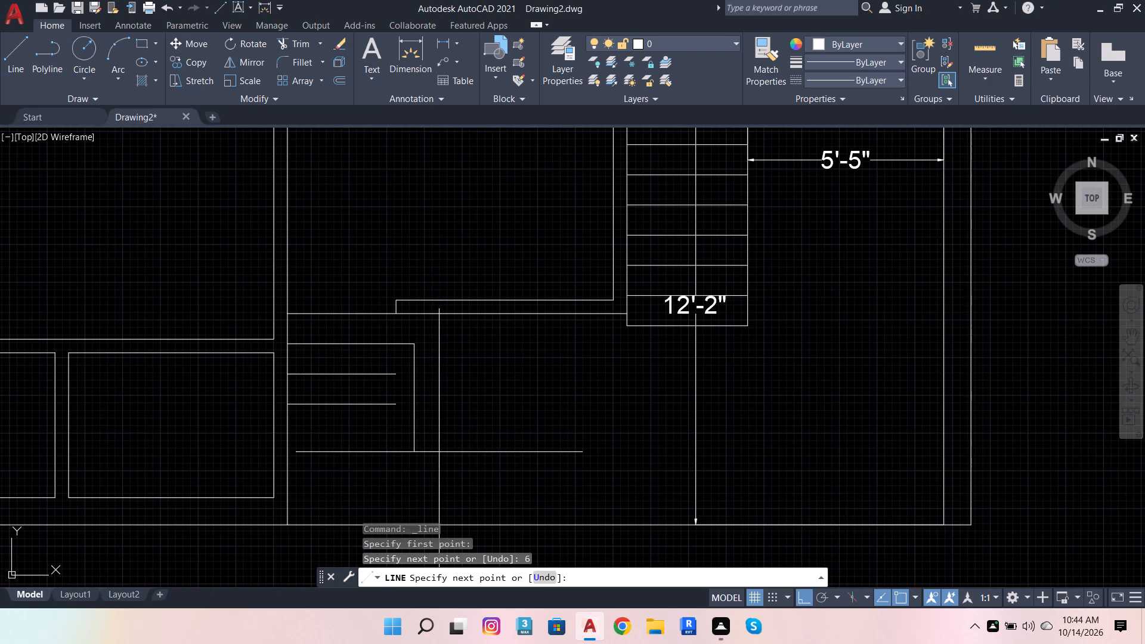
pyautogui.click(430, 428)
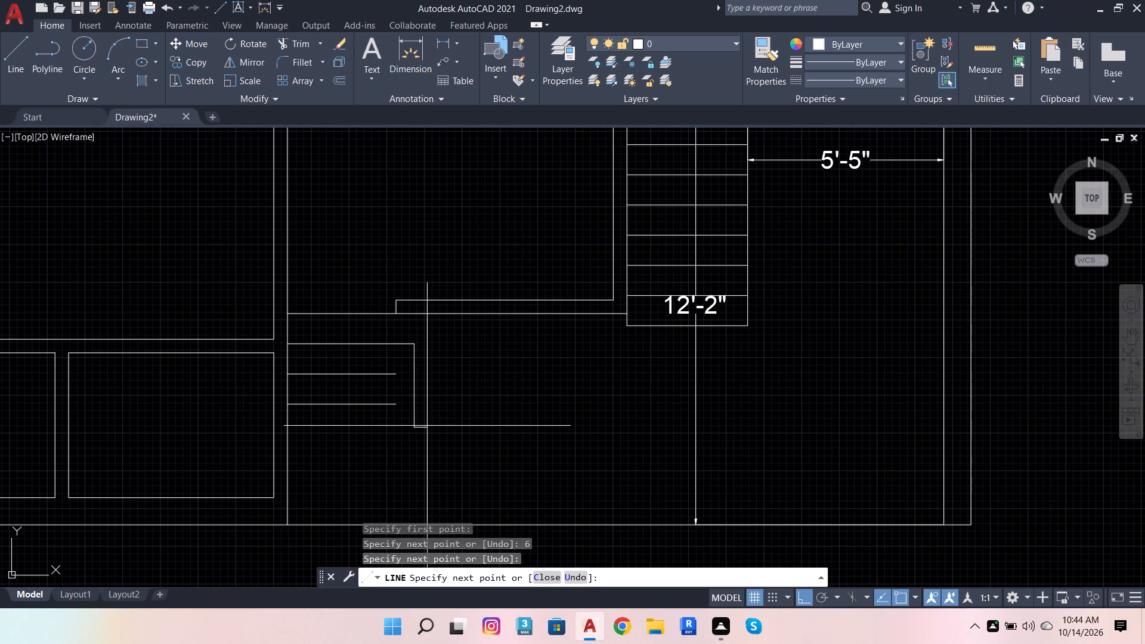
pyautogui.scroll(2, 406, 314)
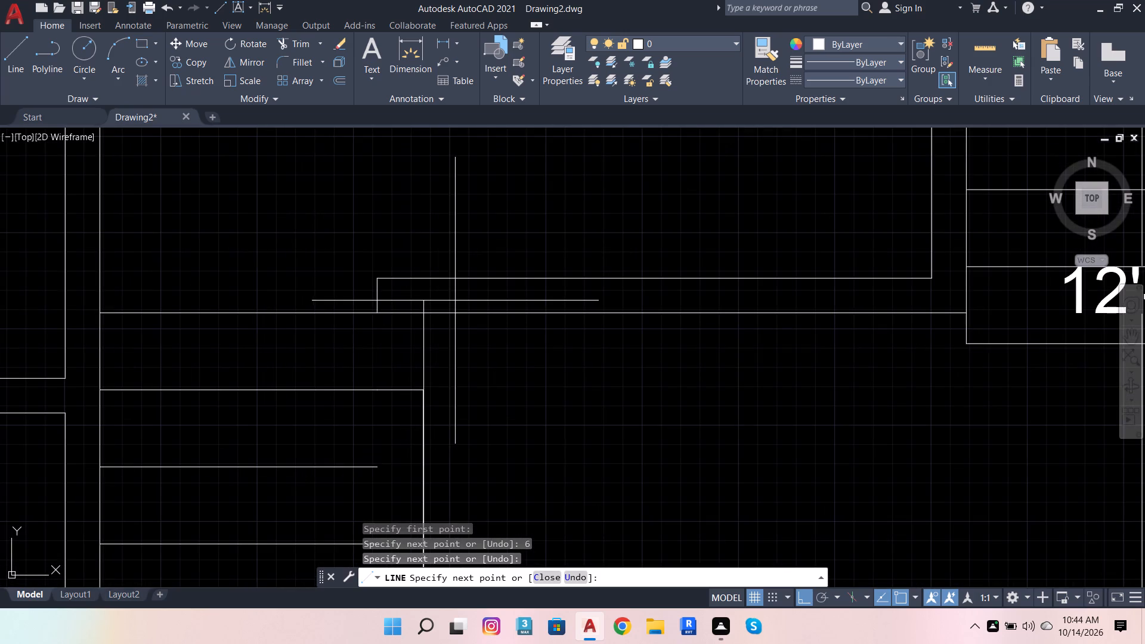
pyautogui.click(447, 300)
pyautogui.press('space')
# Finish the line beside the entrance steps and delete its overlapping duplicate from the first step downward.
pyautogui.click(420, 423)
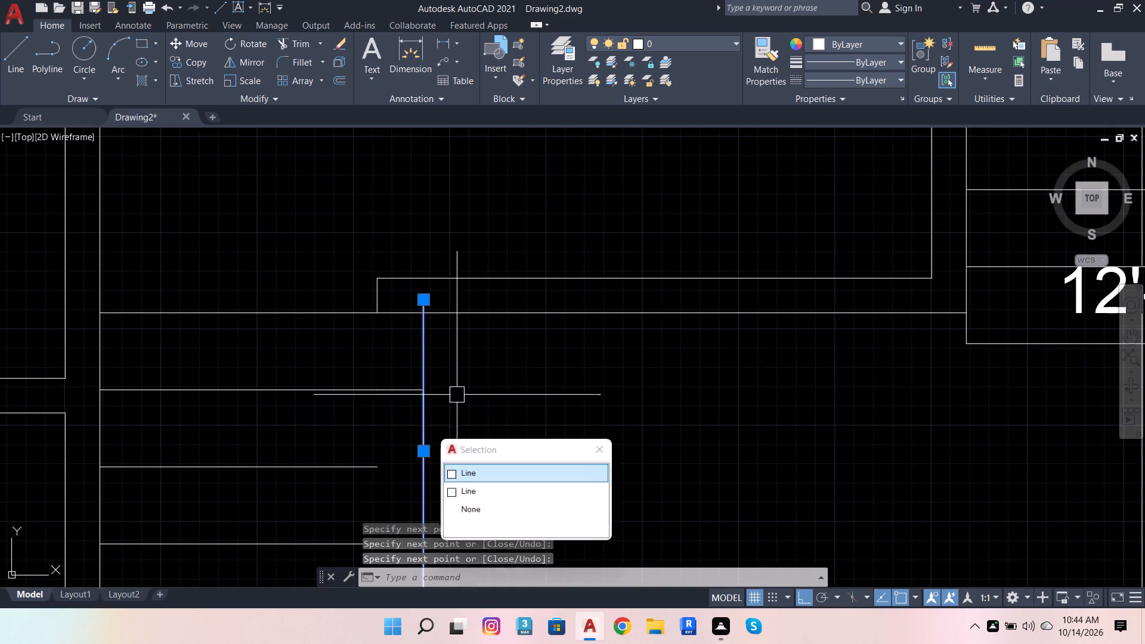
pyautogui.scroll(-2, 535, 366)
pyautogui.scroll(-1, 484, 366)
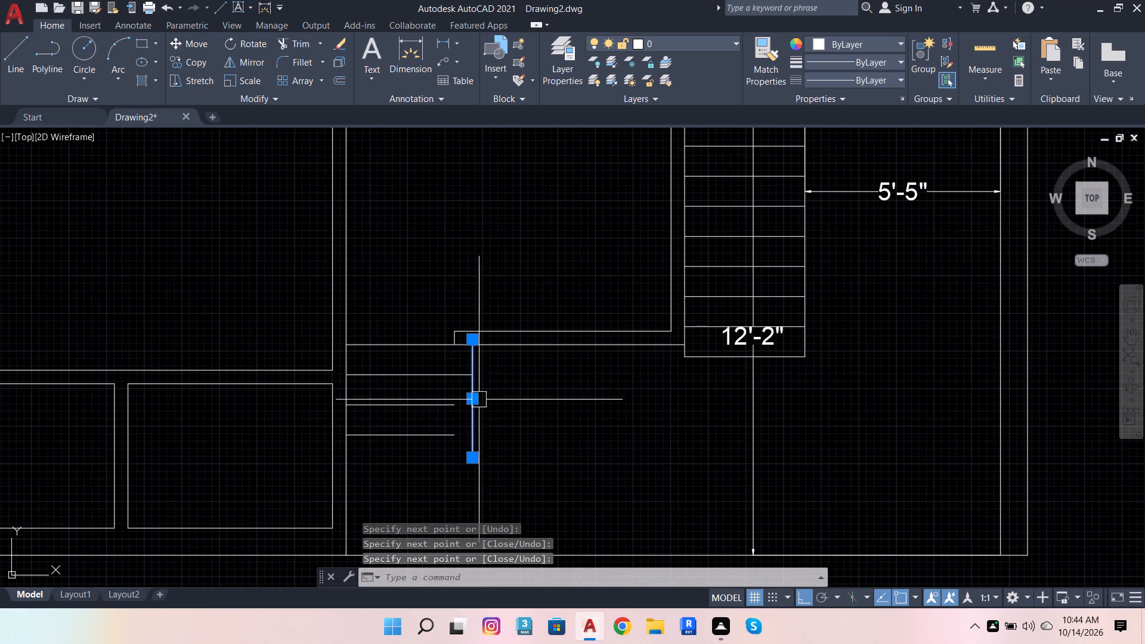
pyautogui.scroll(1, 476, 402)
pyautogui.press('Escape')
pyautogui.click(466, 405)
pyautogui.click(515, 472)
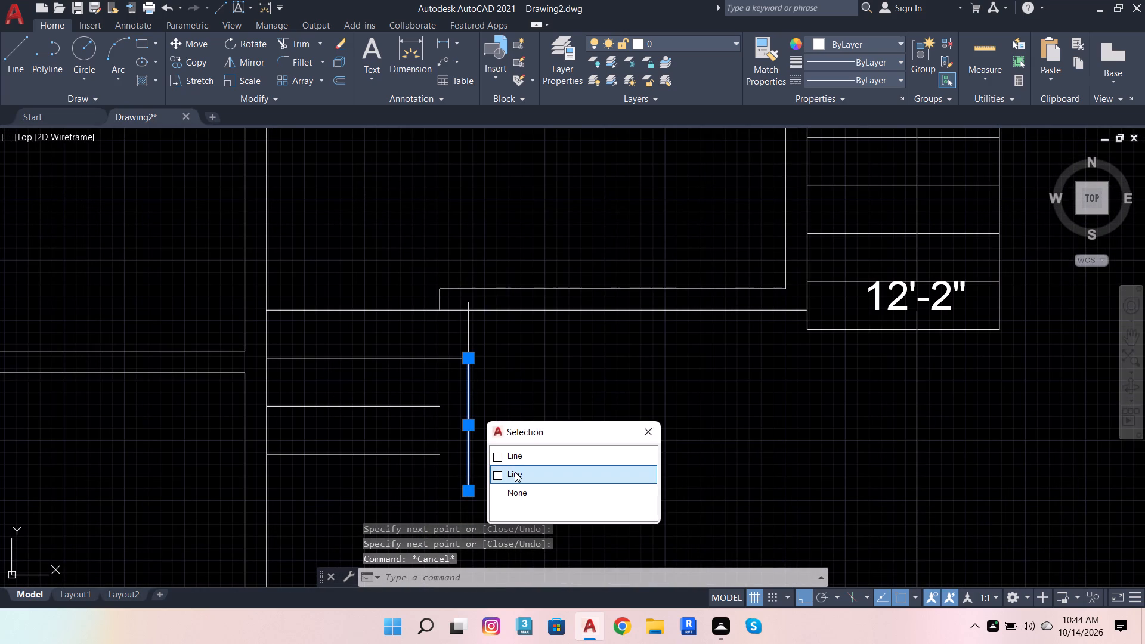
pyautogui.press('Delete')
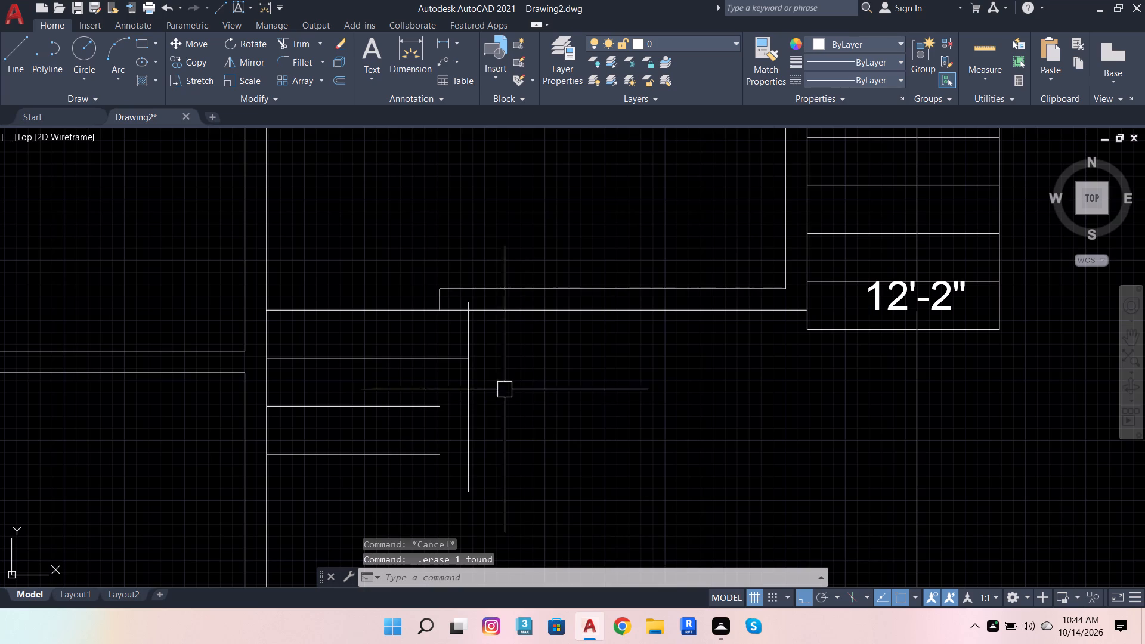
# Trim the steps' side line above the wall's outer line and below the last step, extending the two lower step lines to it.
pyautogui.click(281, 45)
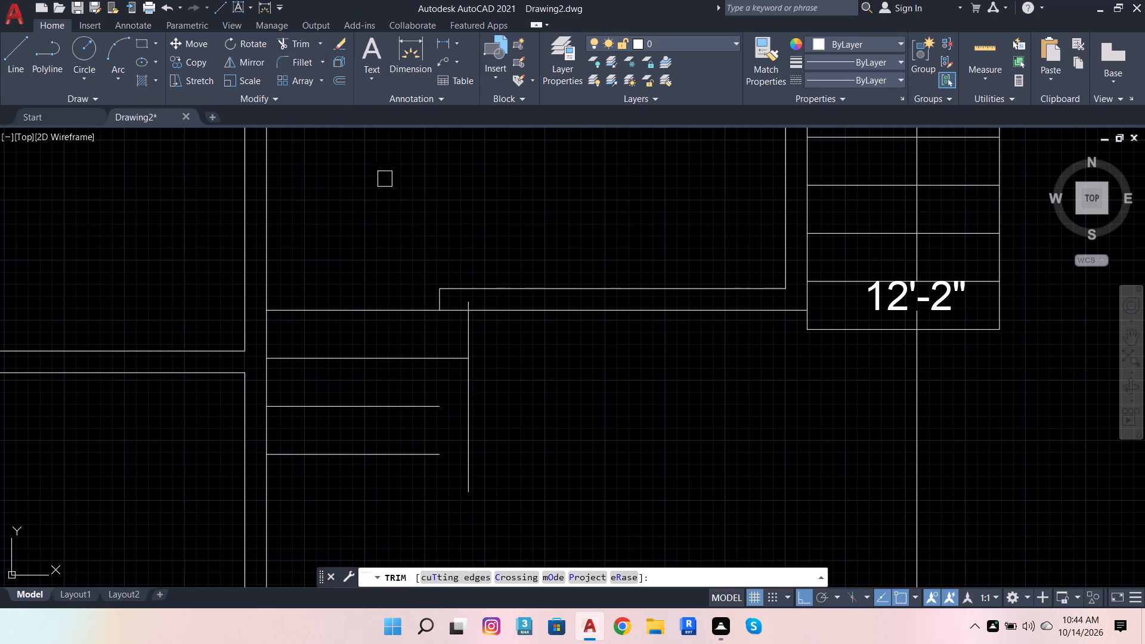
pyautogui.scroll(2, 505, 324)
pyautogui.click(422, 267)
pyautogui.scroll(-4, 538, 301)
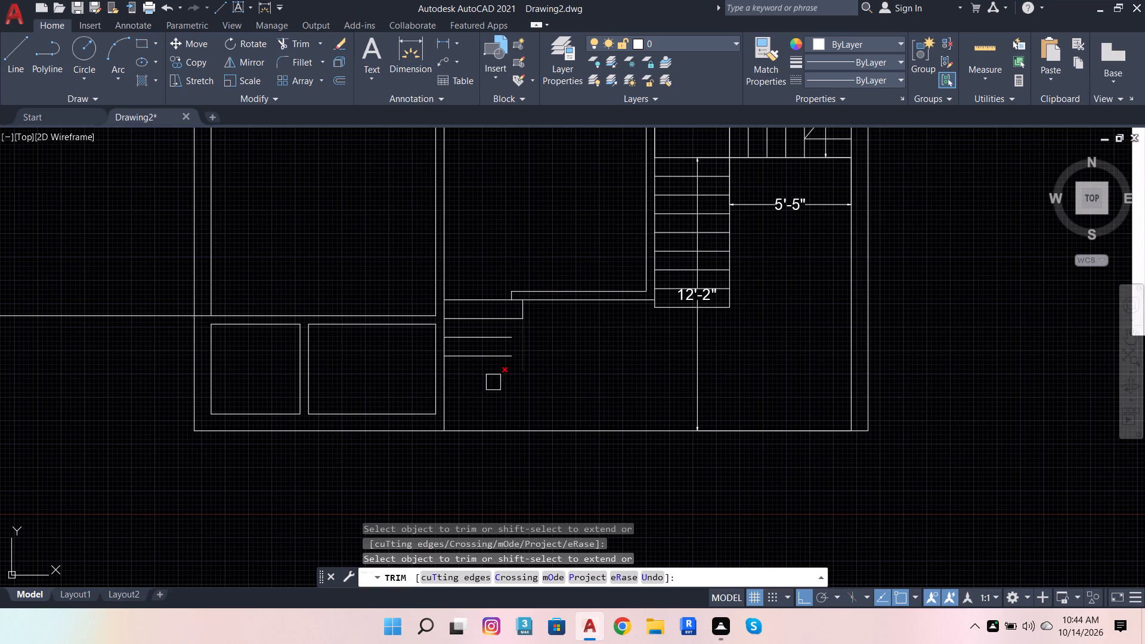
pyautogui.keyDown('shift'); pyautogui.click(491, 361); pyautogui.keyUp('shift')
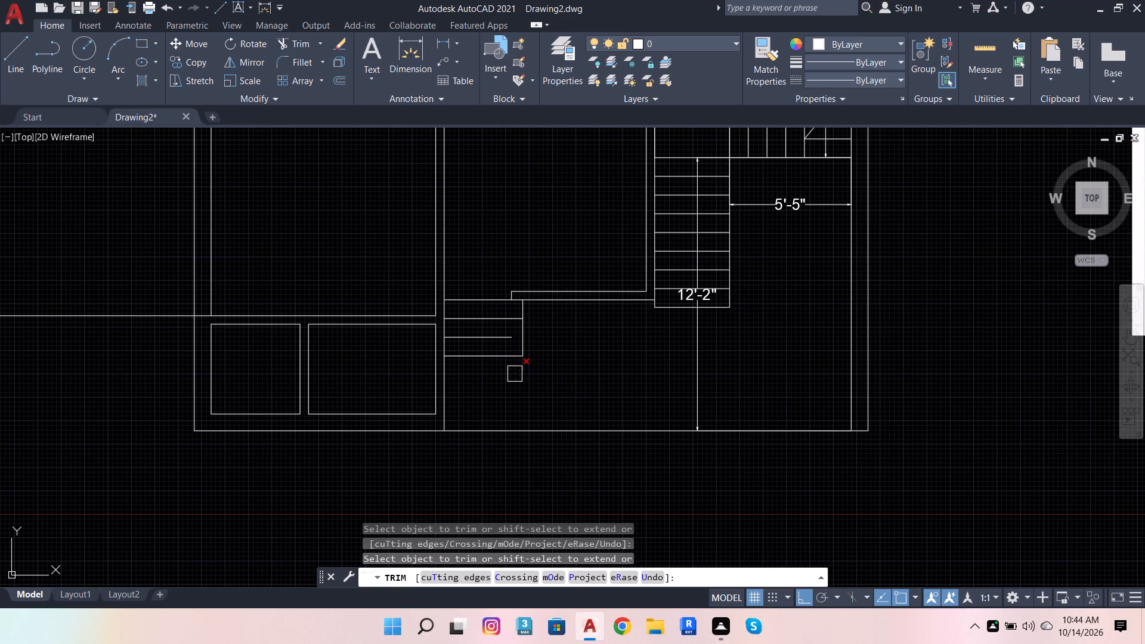
pyautogui.click(517, 374)
pyautogui.keyDown('shift'); pyautogui.click(489, 342); pyautogui.keyUp('shift')
pyautogui.scroll(-1, 577, 354)
pyautogui.press('Escape')
pyautogui.press('Escape')
pyautogui.press('Escape')
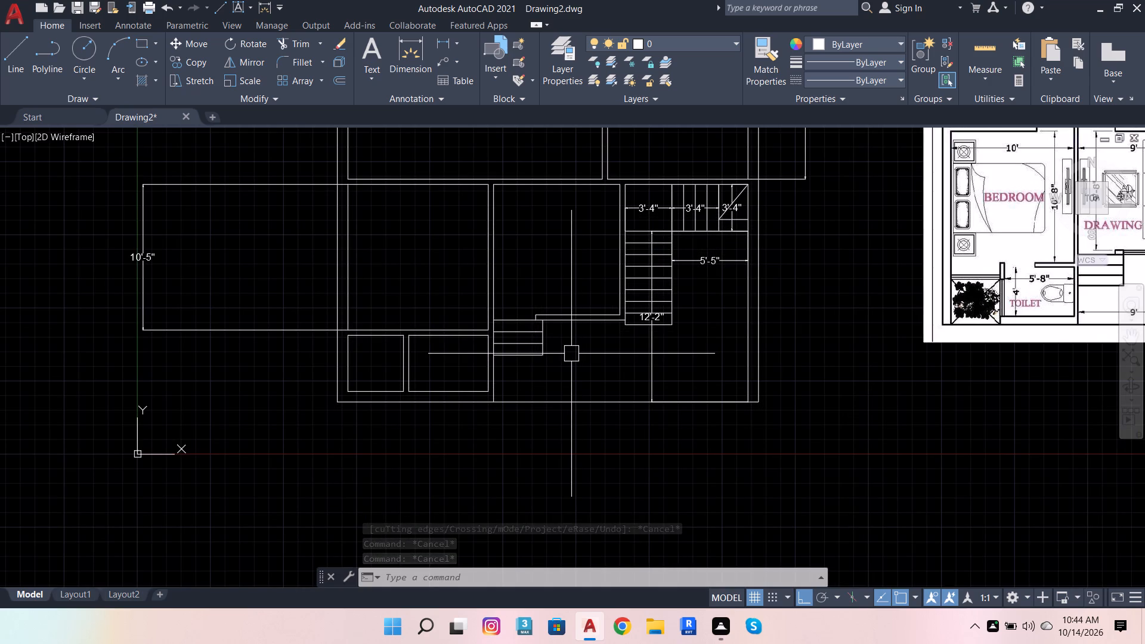
pyautogui.press('Escape')
pyautogui.press('Escape')
pyautogui.press('Escape')
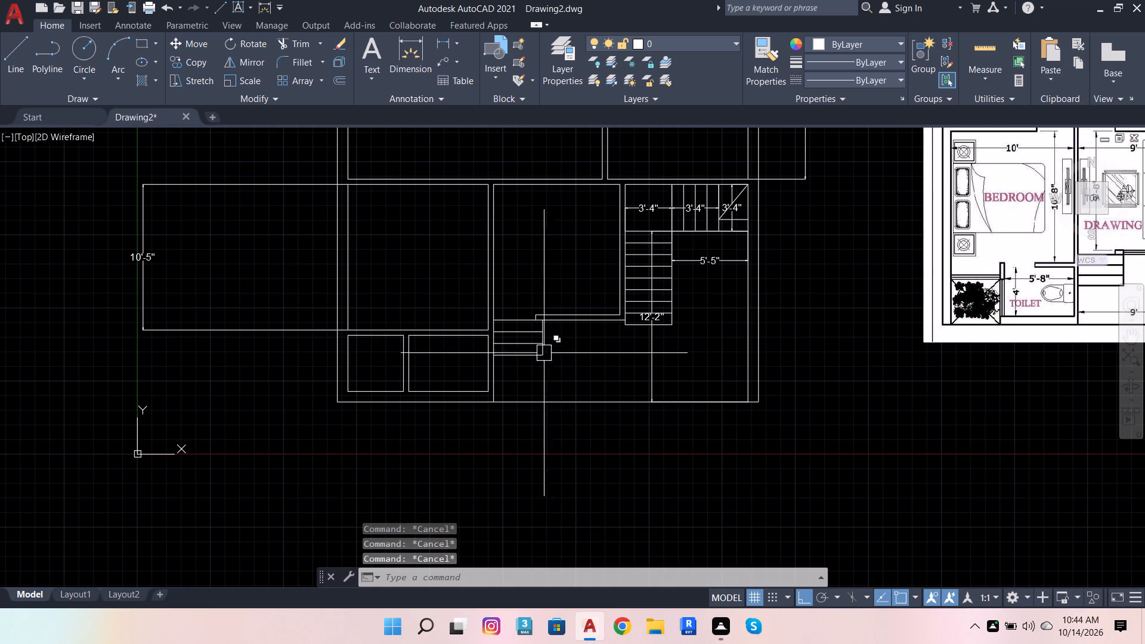
# Compare the entrance steps with the plan image and check the line across the drawing room's door opening.
pyautogui.scroll(-1, 514, 338)
pyautogui.scroll(3, 953, 288)
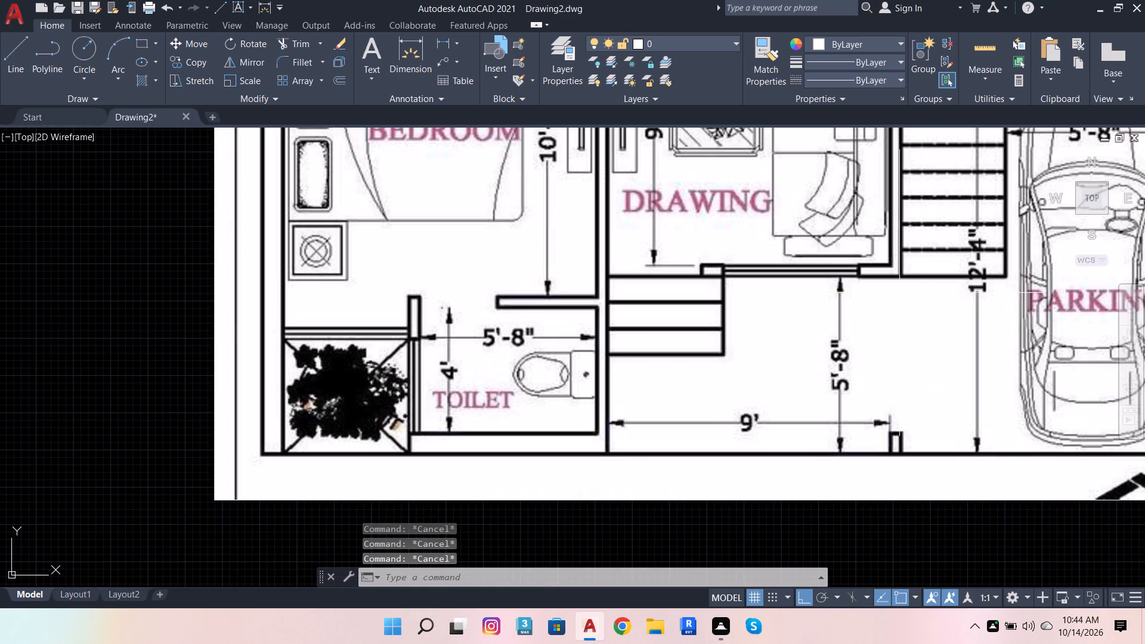
pyautogui.scroll(-2, 785, 320)
pyautogui.scroll(1, 191, 389)
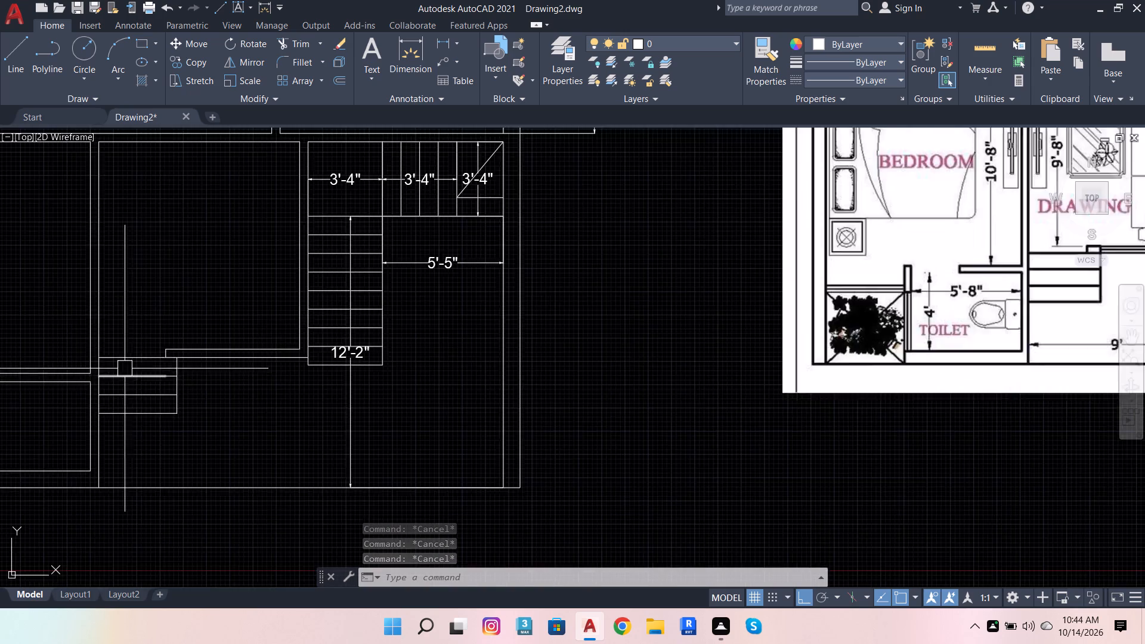
pyautogui.scroll(2, 125, 368)
pyautogui.click(154, 337)
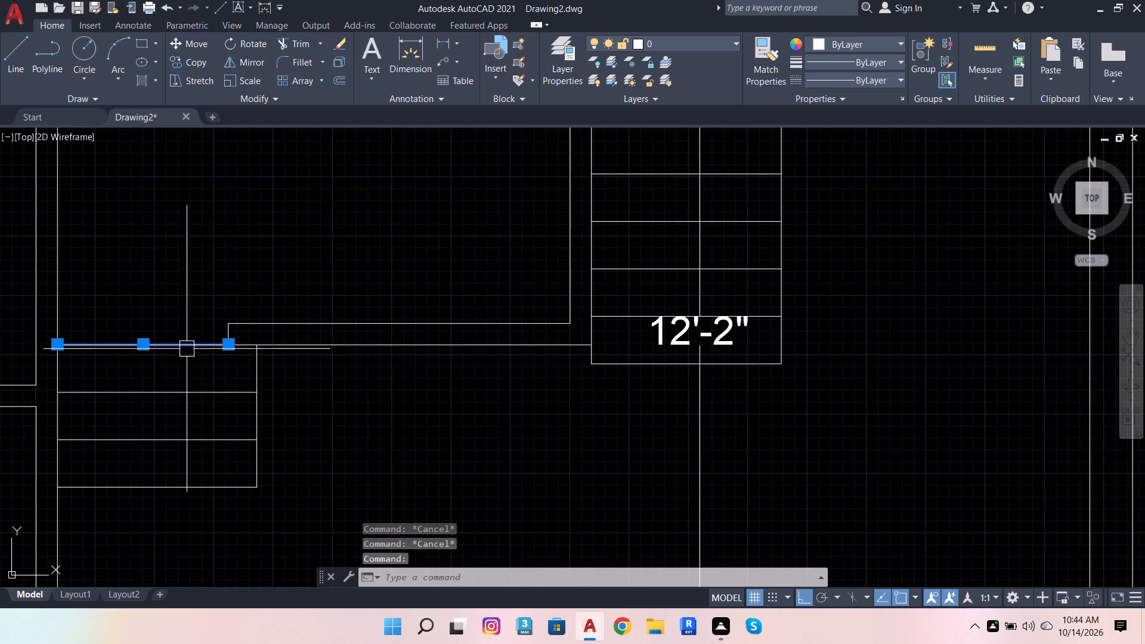
pyautogui.scroll(3, 215, 359)
pyautogui.scroll(-2, 316, 334)
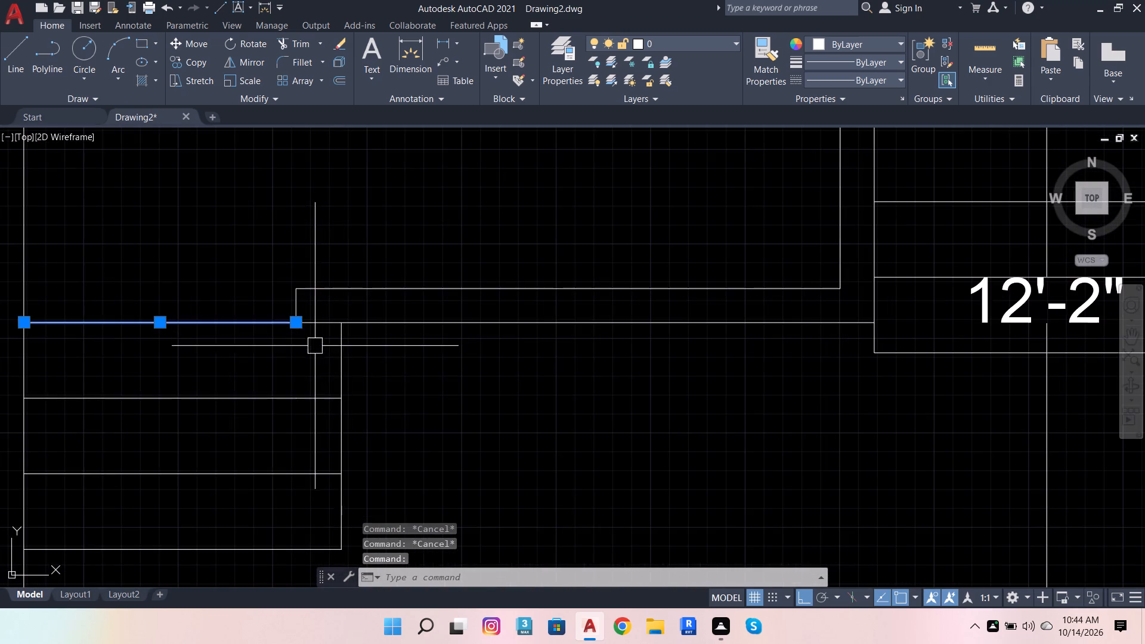
pyautogui.press('Escape')
# Join the two collinear segments of the first entrance step into one line.
pyautogui.click(255, 404)
pyautogui.click(321, 398)
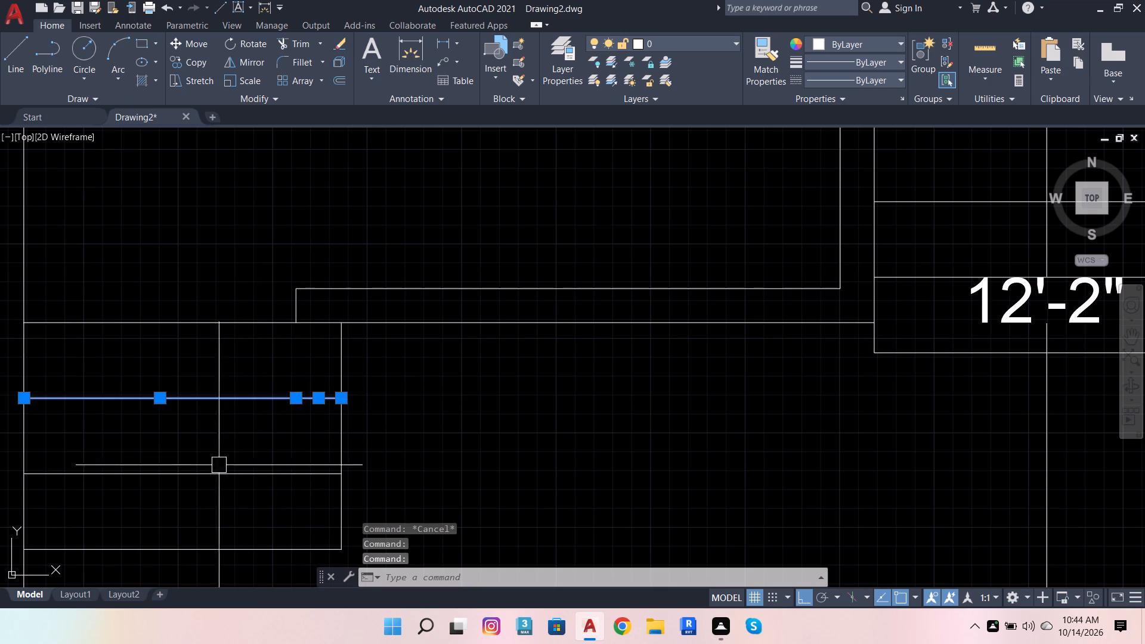
pyautogui.click(206, 471)
pyautogui.press('Escape')
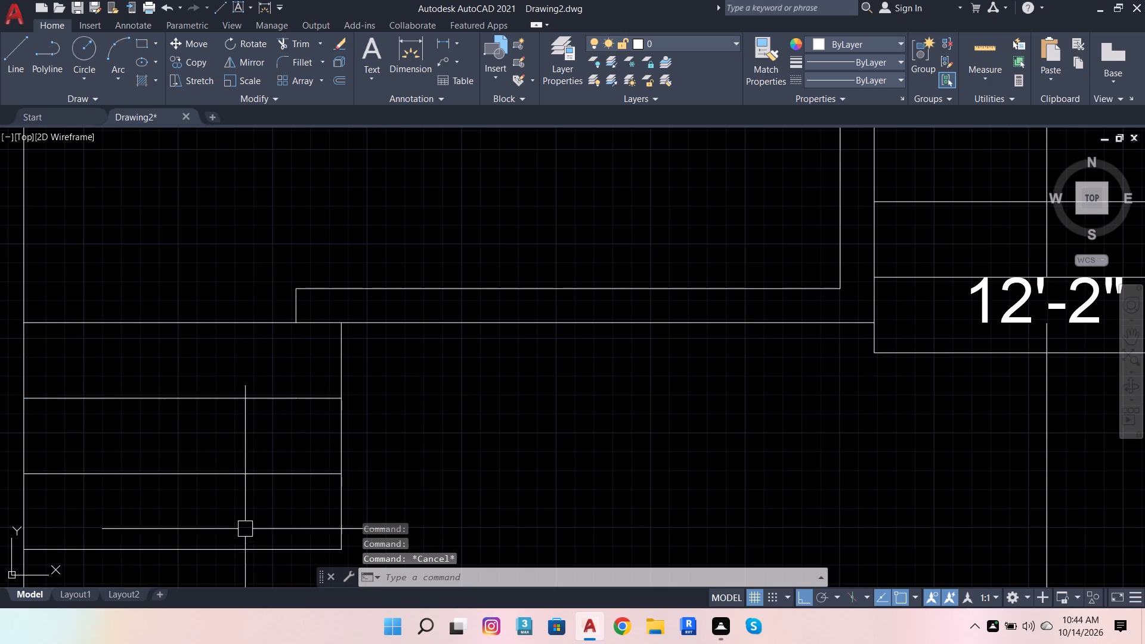
pyautogui.click(314, 396)
pyautogui.click(259, 400)
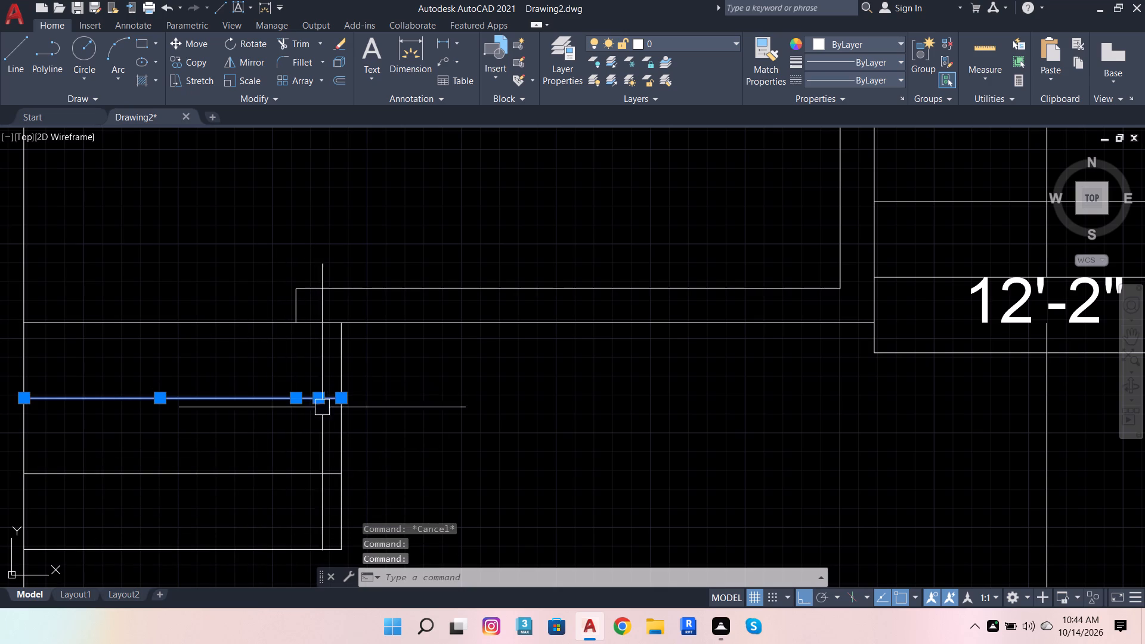
pyautogui.press('j')
pyautogui.press('Return')
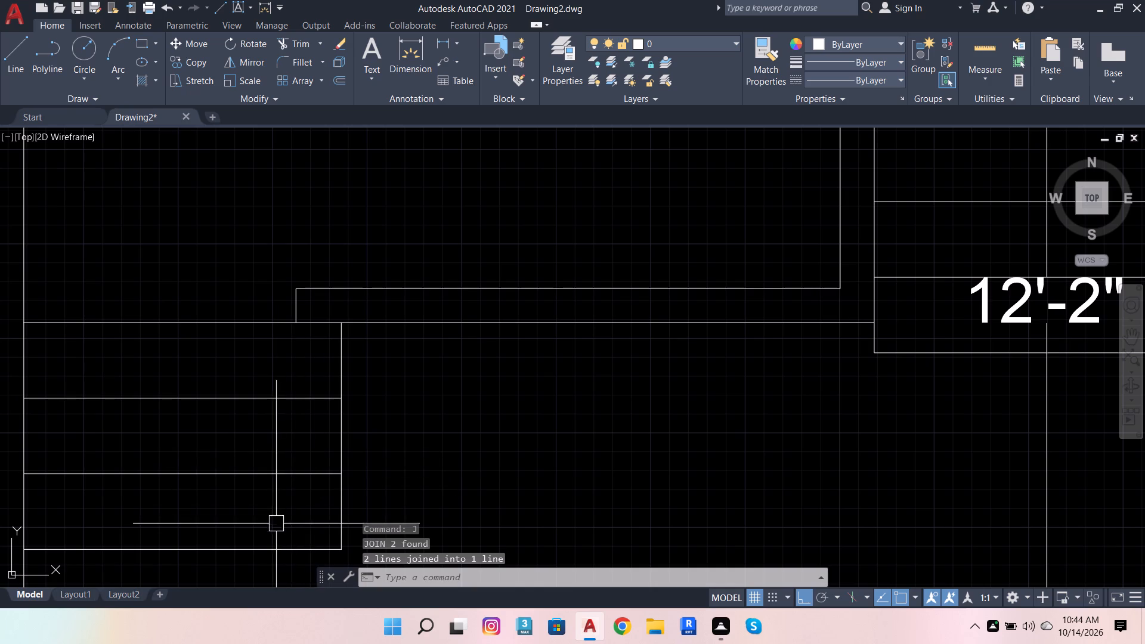
pyautogui.click(296, 548)
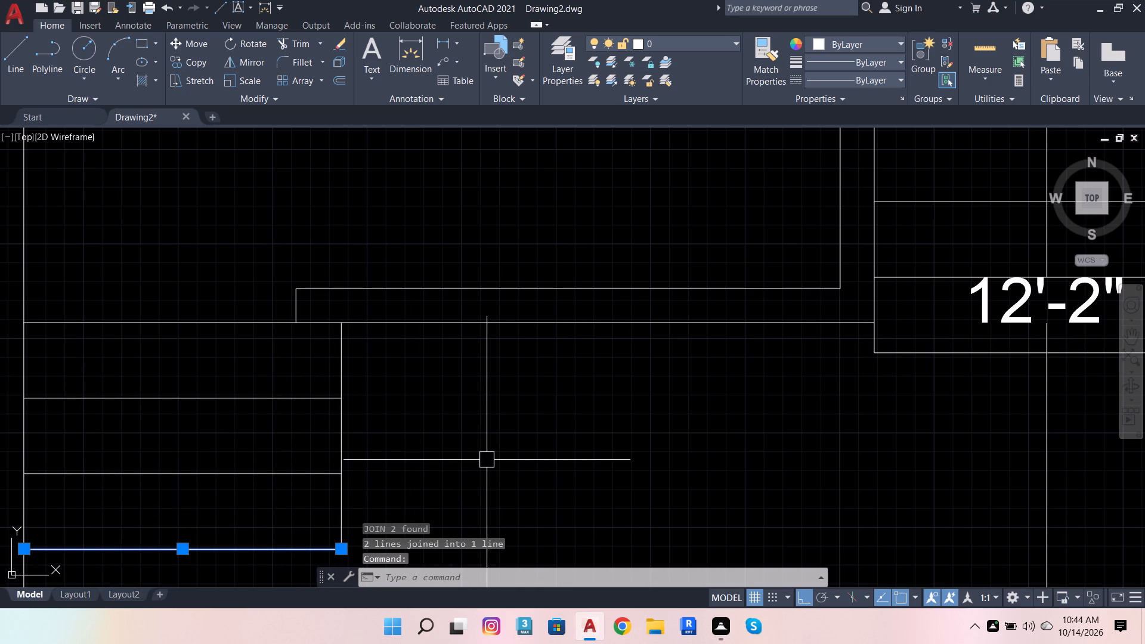
pyautogui.press('Escape')
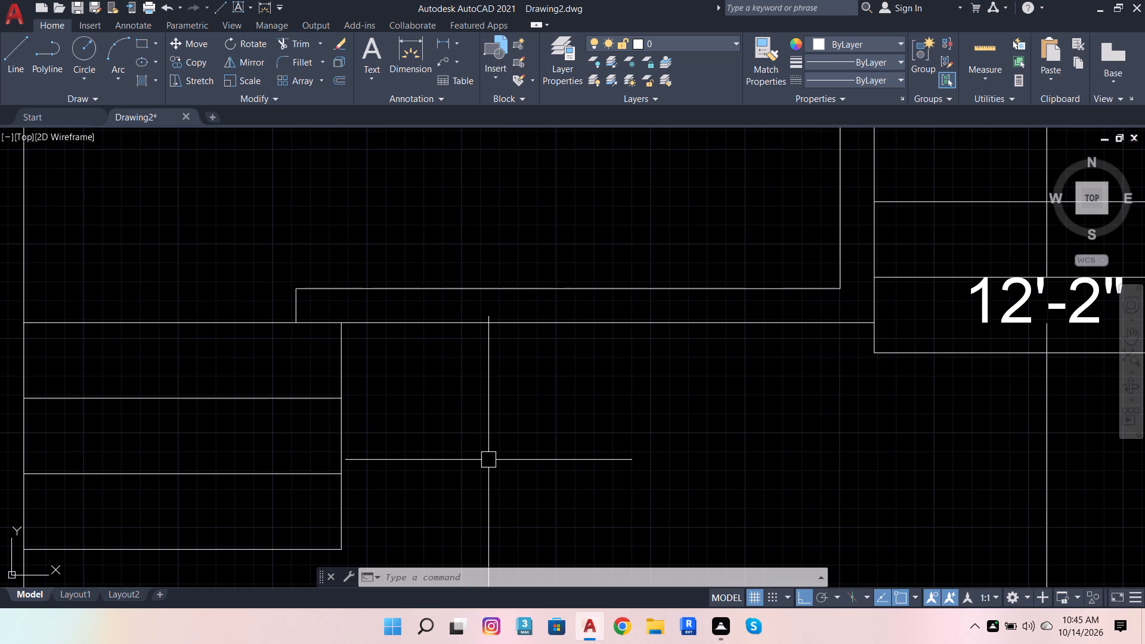
# Draw a vertical line from the steps' outer upper corner across the bottom wall and trim it at the wall's inner line.
pyautogui.scroll(-4, 643, 404)
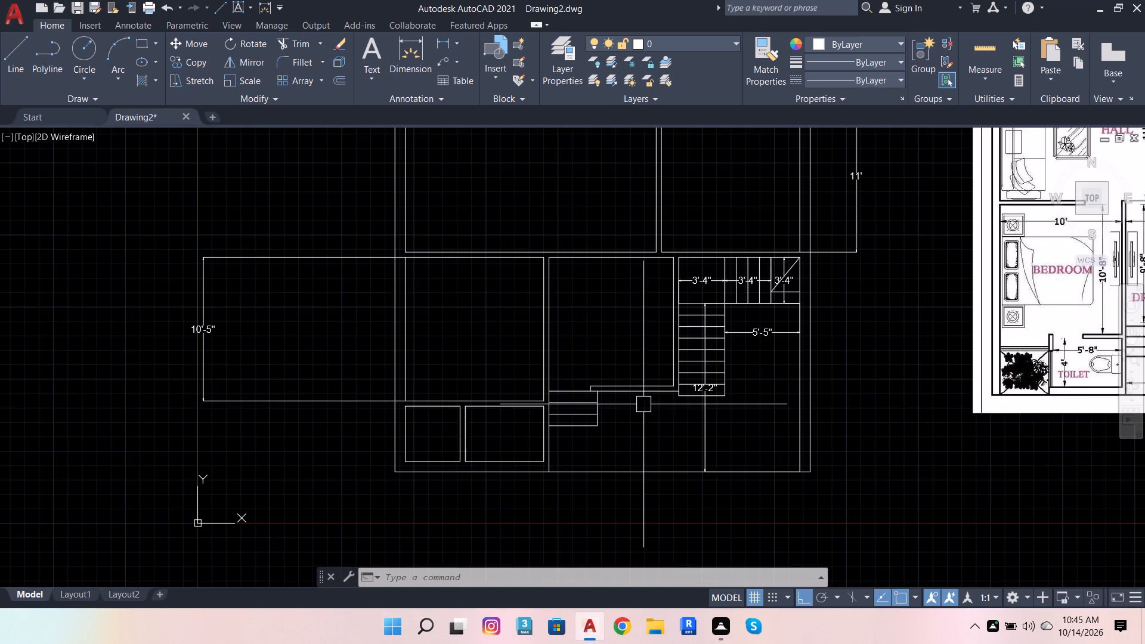
pyautogui.scroll(4, 605, 389)
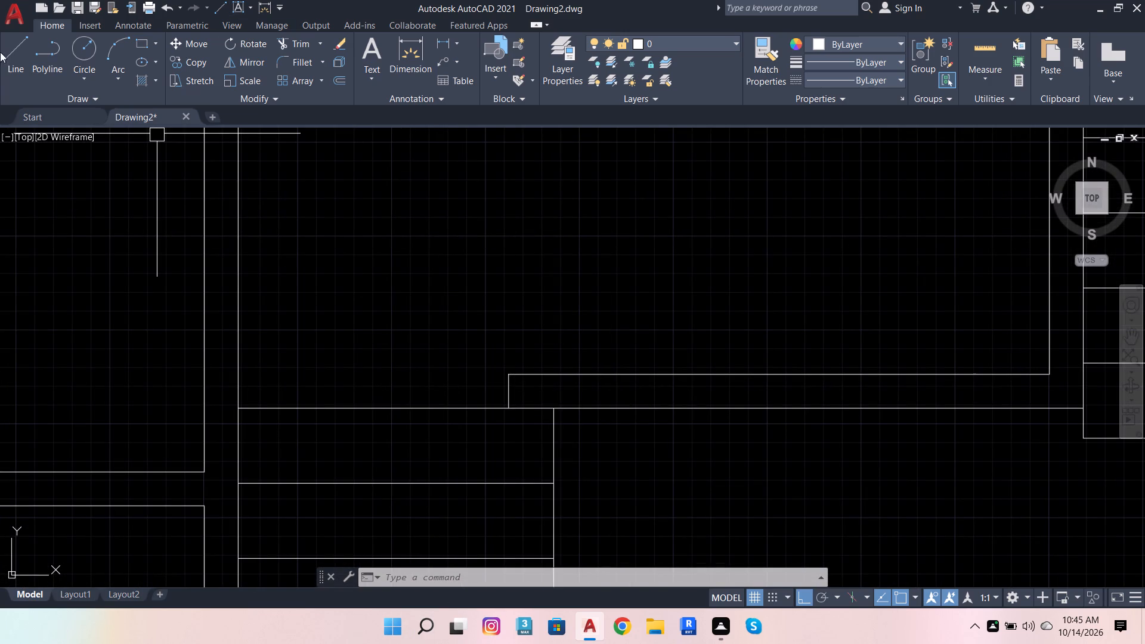
pyautogui.click(4, 51)
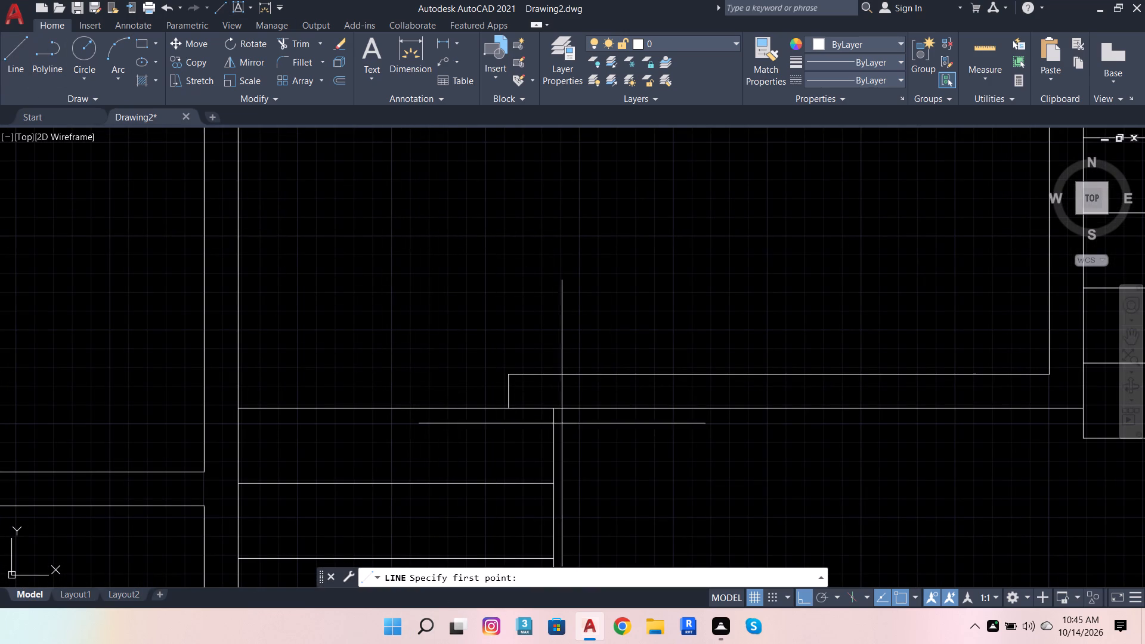
pyautogui.click(556, 409)
pyautogui.click(551, 328)
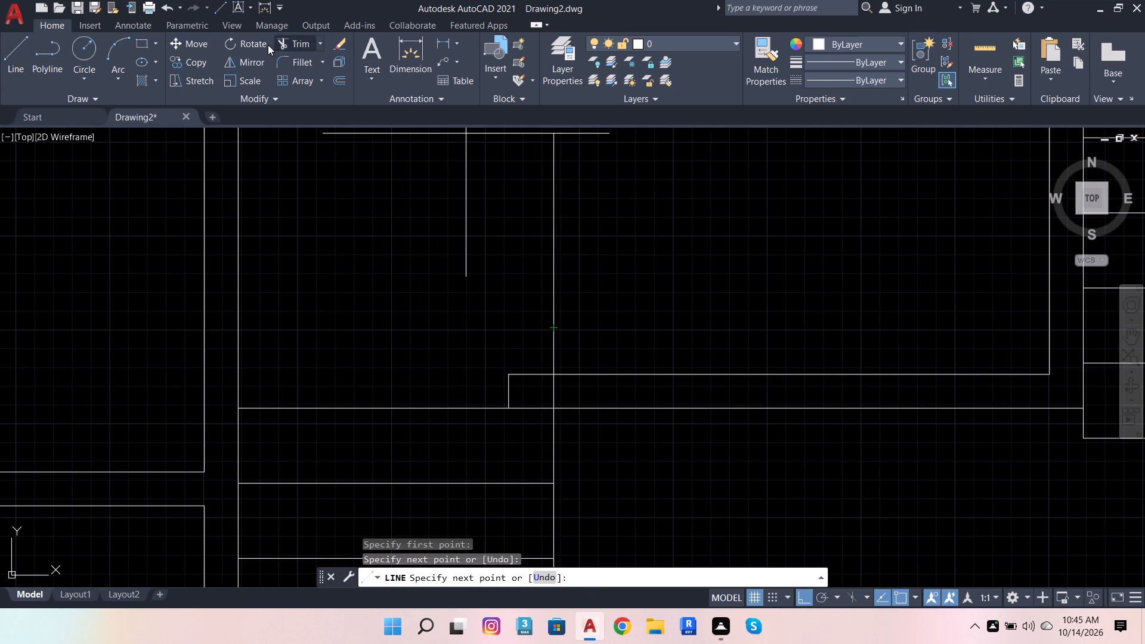
pyautogui.click(290, 38)
pyautogui.click(561, 349)
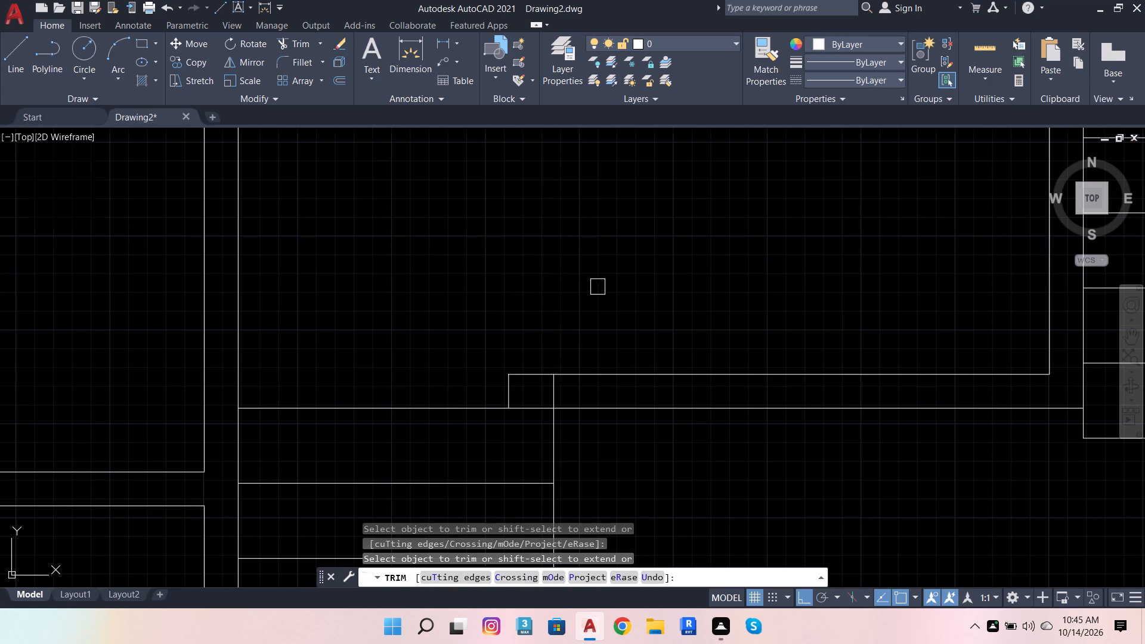
pyautogui.scroll(-4, 598, 286)
pyautogui.scroll(1, 604, 301)
pyautogui.scroll(-3, 608, 309)
pyautogui.press('Escape')
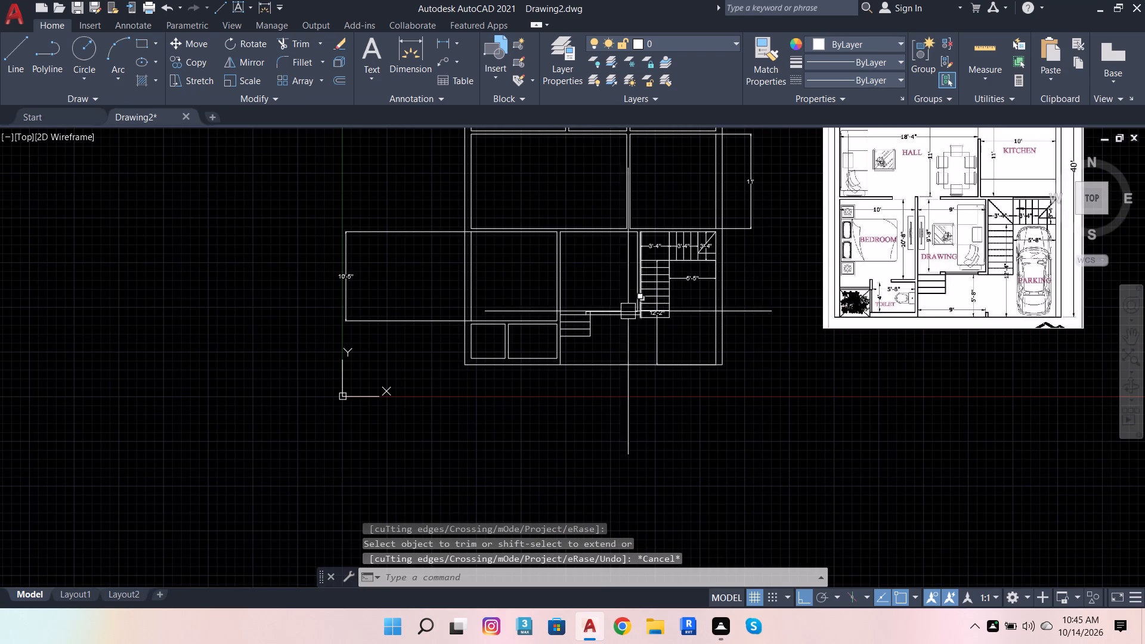
# Draw a second line over the short vertical one, from the wall's outer line to its inner line.
pyautogui.scroll(3, 584, 295)
pyautogui.scroll(1, 629, 370)
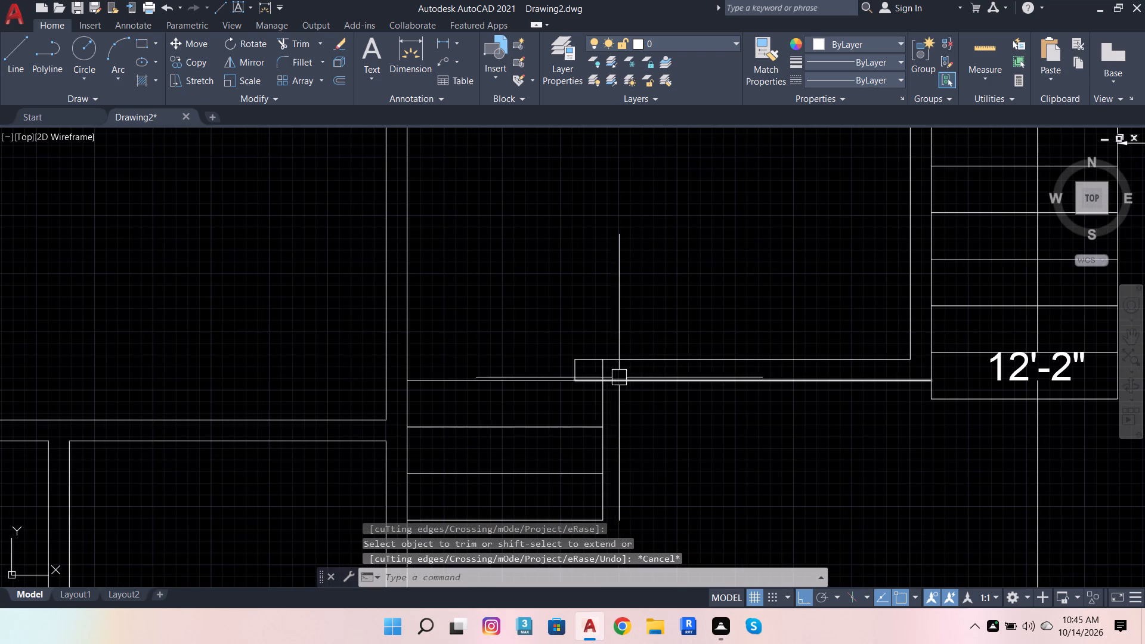
pyautogui.click(10, 58)
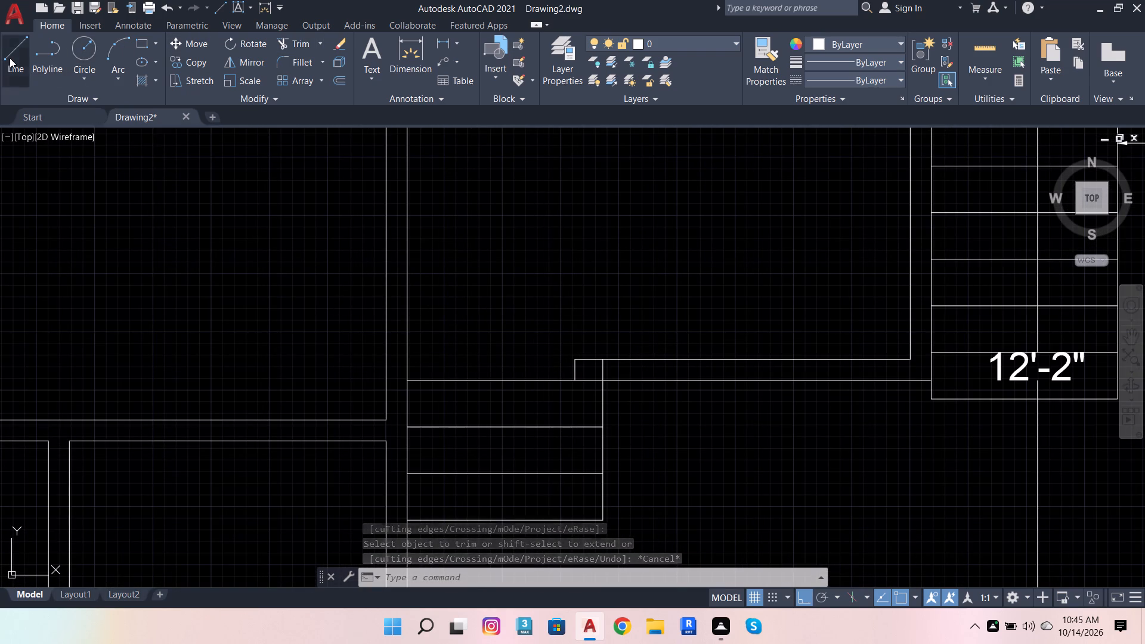
pyautogui.click(599, 381)
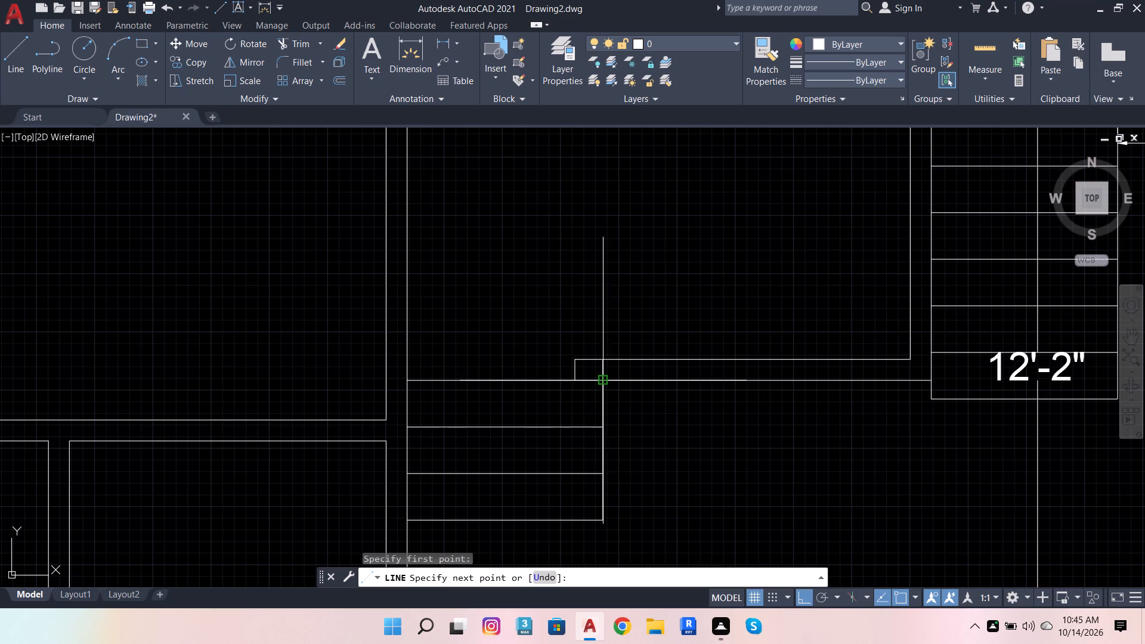
pyautogui.click(601, 356)
pyautogui.press('Escape')
# Move one of the overlapping short wall-thickness lines straight down into the empty space below the plan.
pyautogui.click(608, 367)
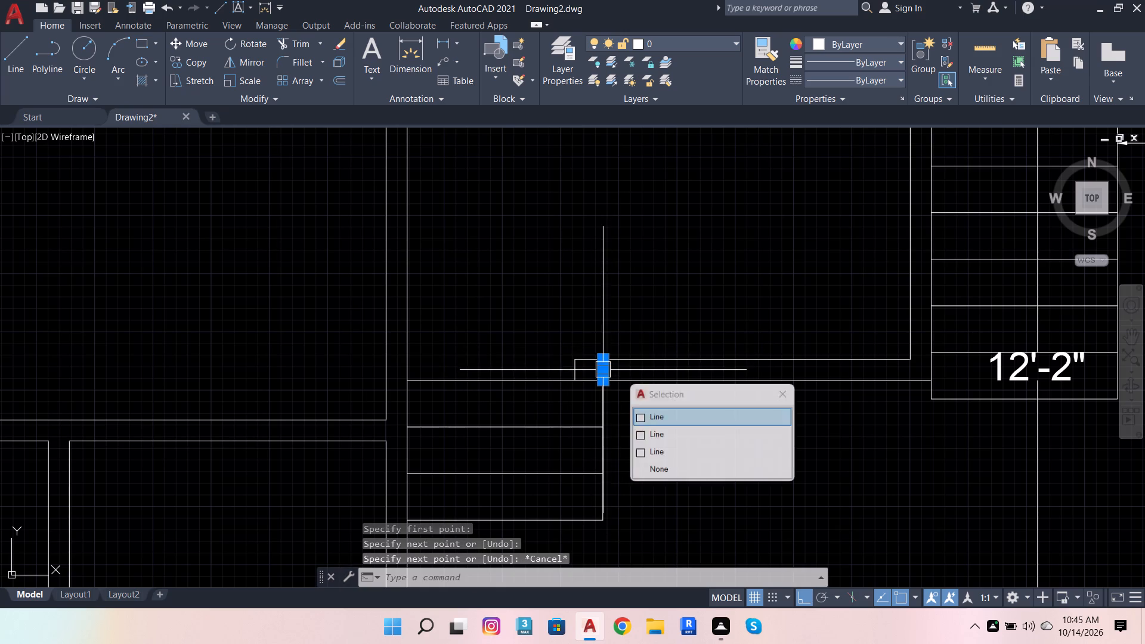
pyautogui.click(692, 419)
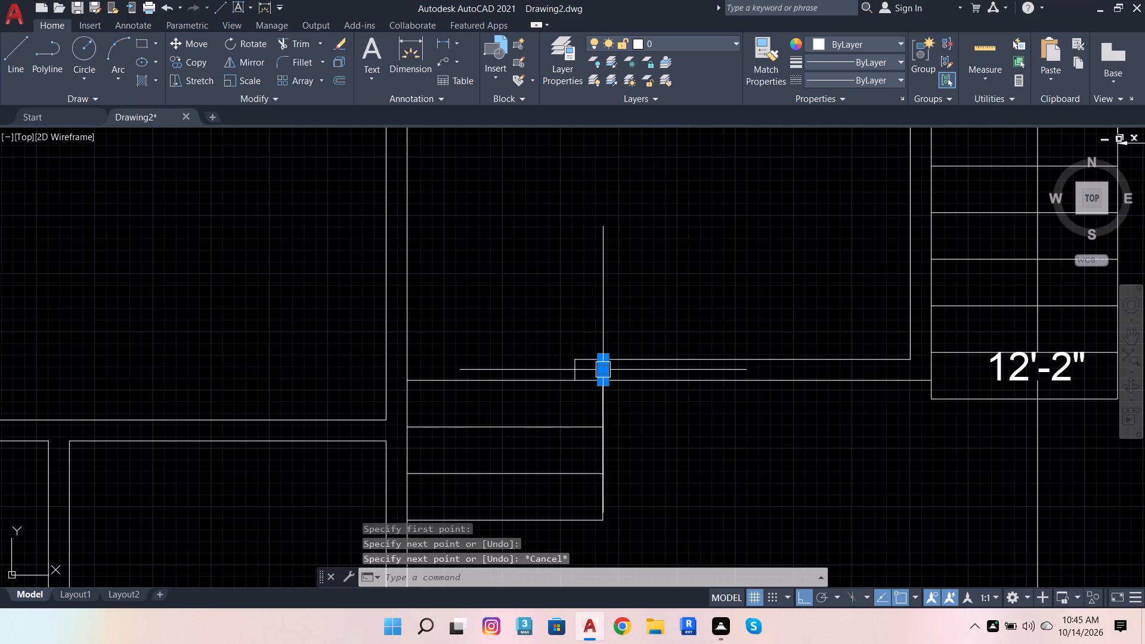
pyautogui.write('m')
pyautogui.press('space')
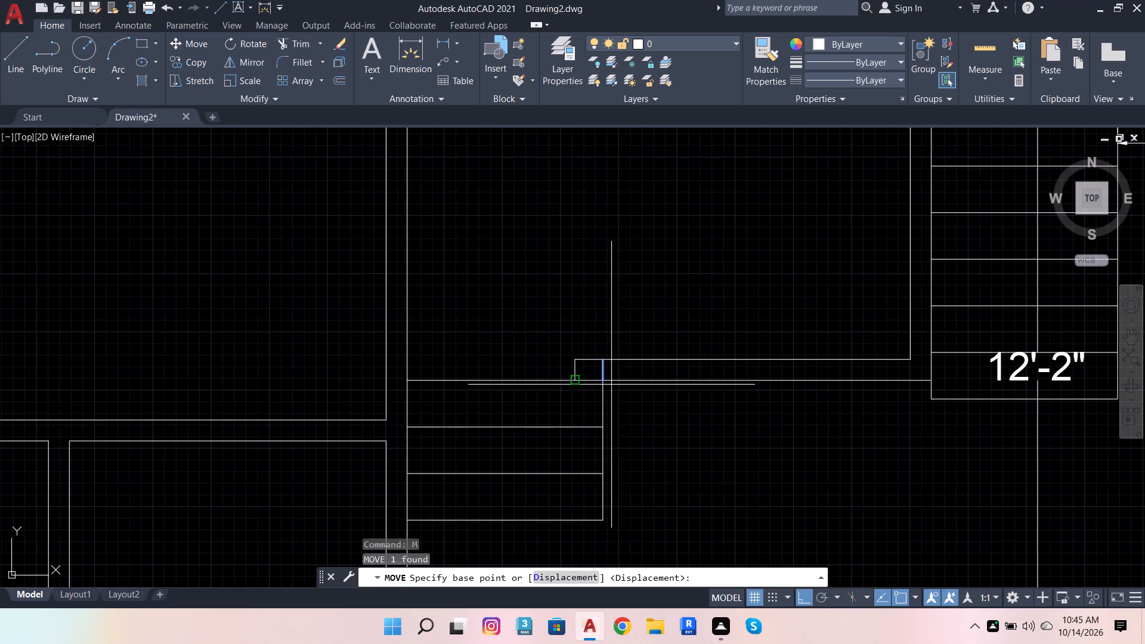
pyautogui.click(601, 381)
pyautogui.scroll(-4, 712, 432)
pyautogui.scroll(-2, 725, 491)
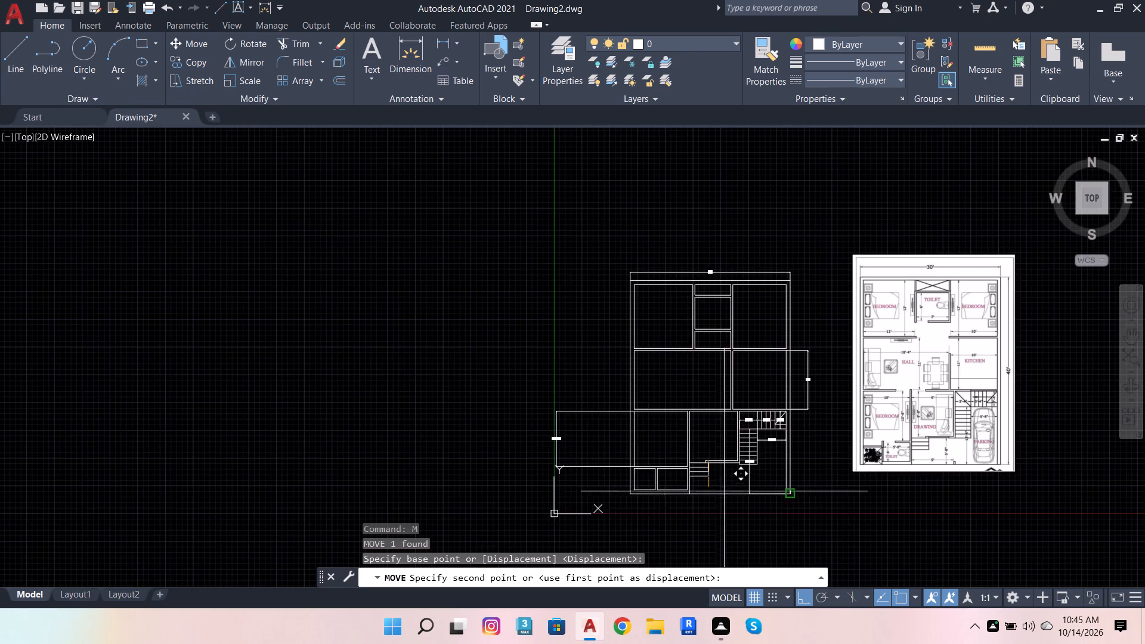
pyautogui.scroll(2, 720, 528)
pyautogui.click(720, 528)
pyautogui.scroll(4, 695, 552)
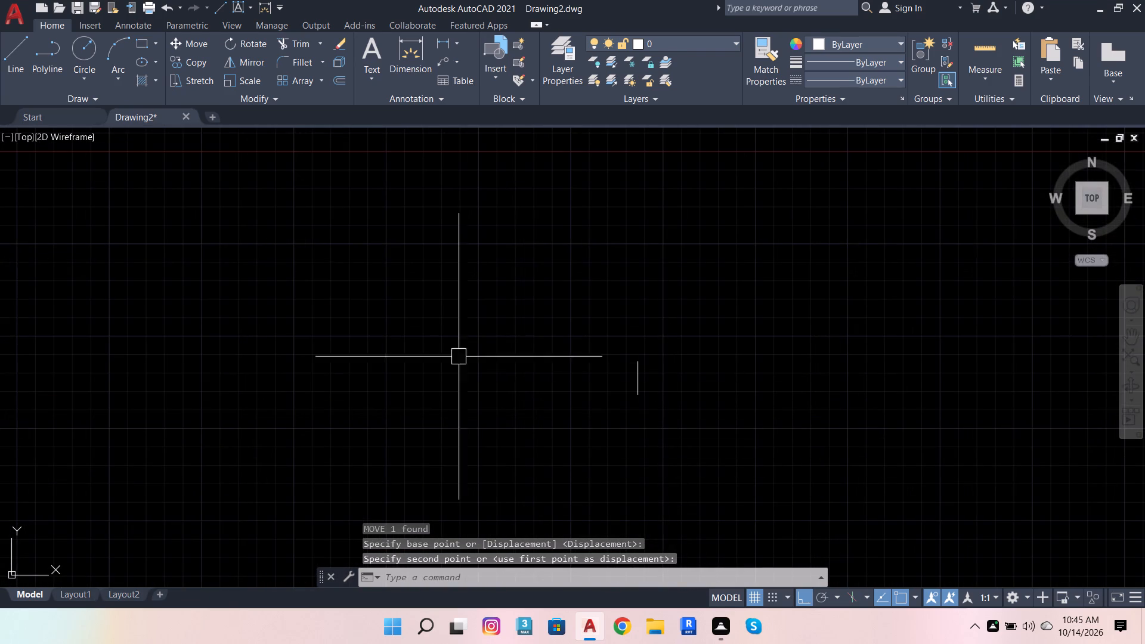
# Draw lines from the short line's upper end to close a 4' by 4.5" rectangle below the plan.
pyautogui.click(3, 50)
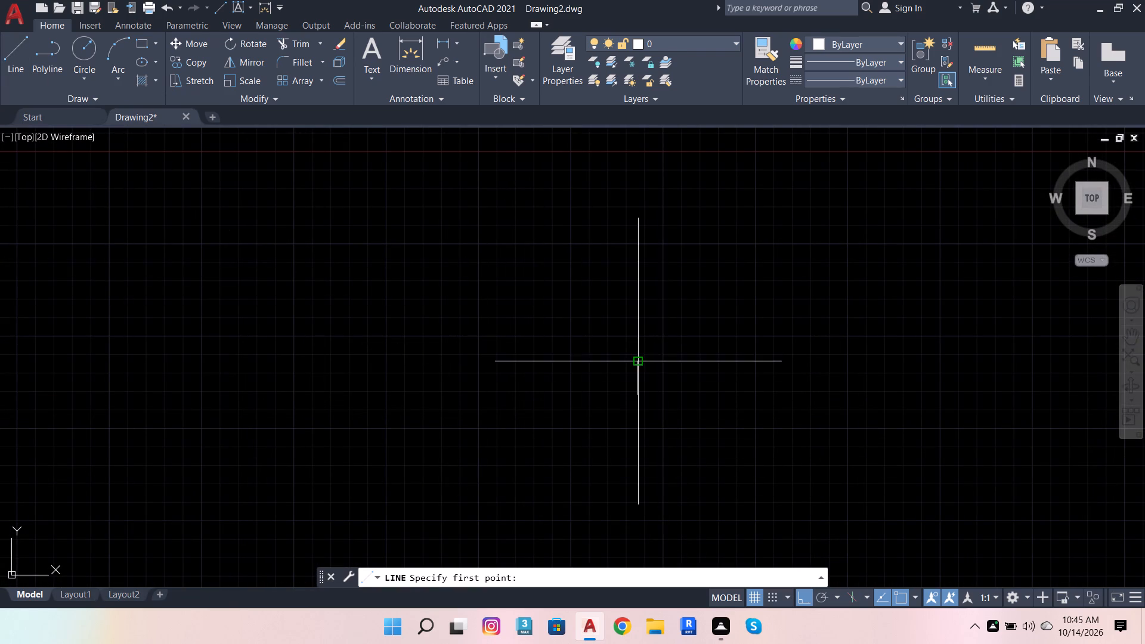
pyautogui.click(637, 358)
pyautogui.write("4'")
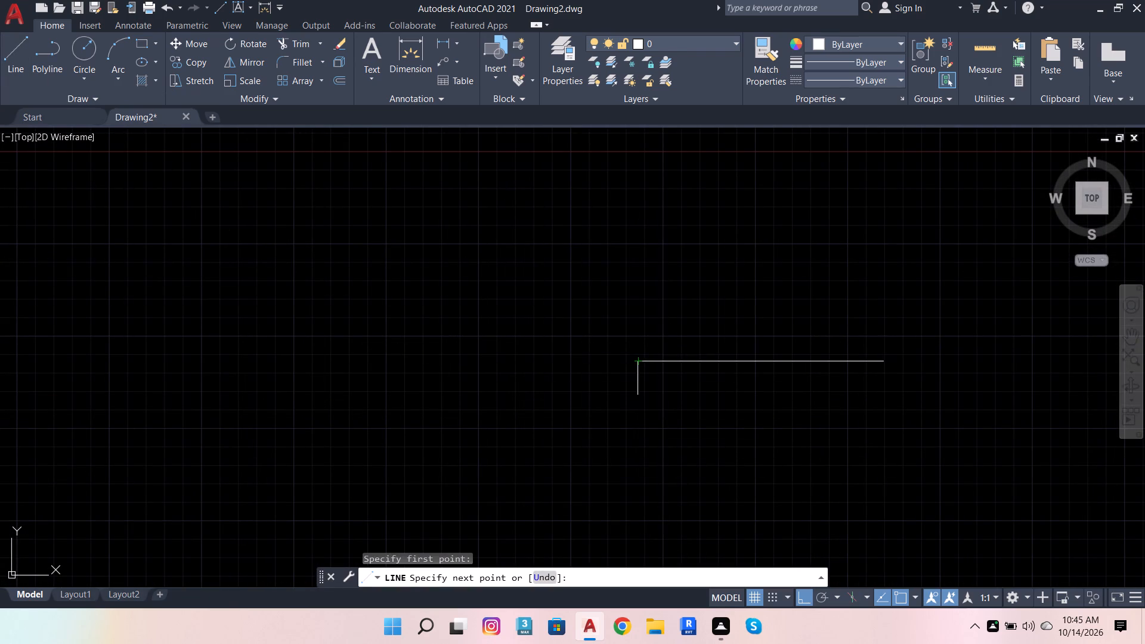
pyautogui.press('Return')
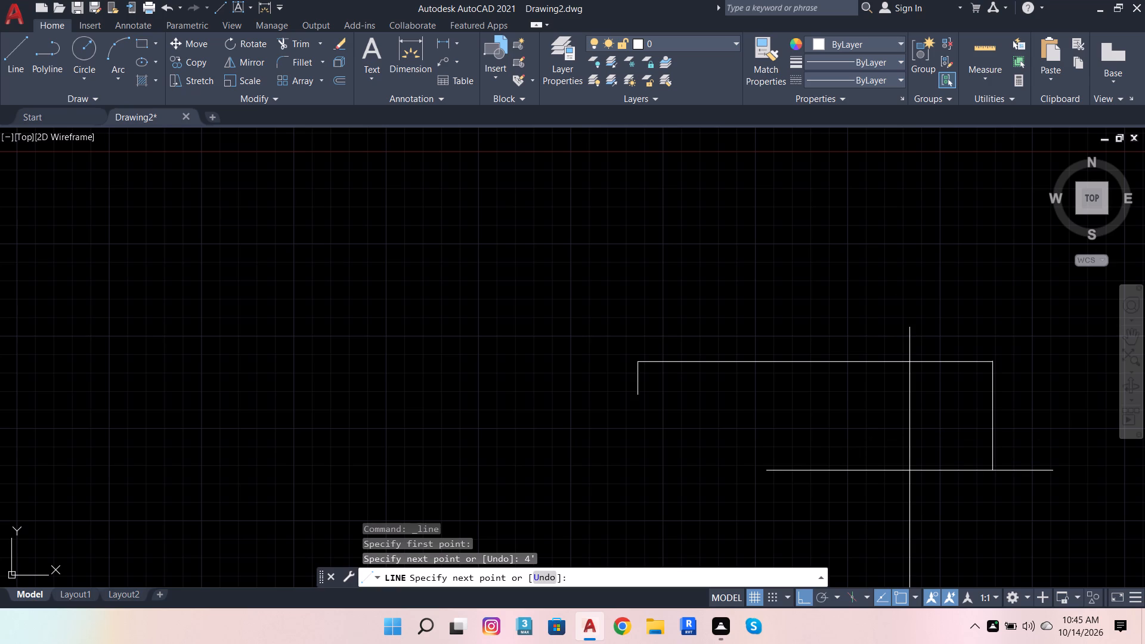
pyautogui.write('4.5')
pyautogui.press('Return')
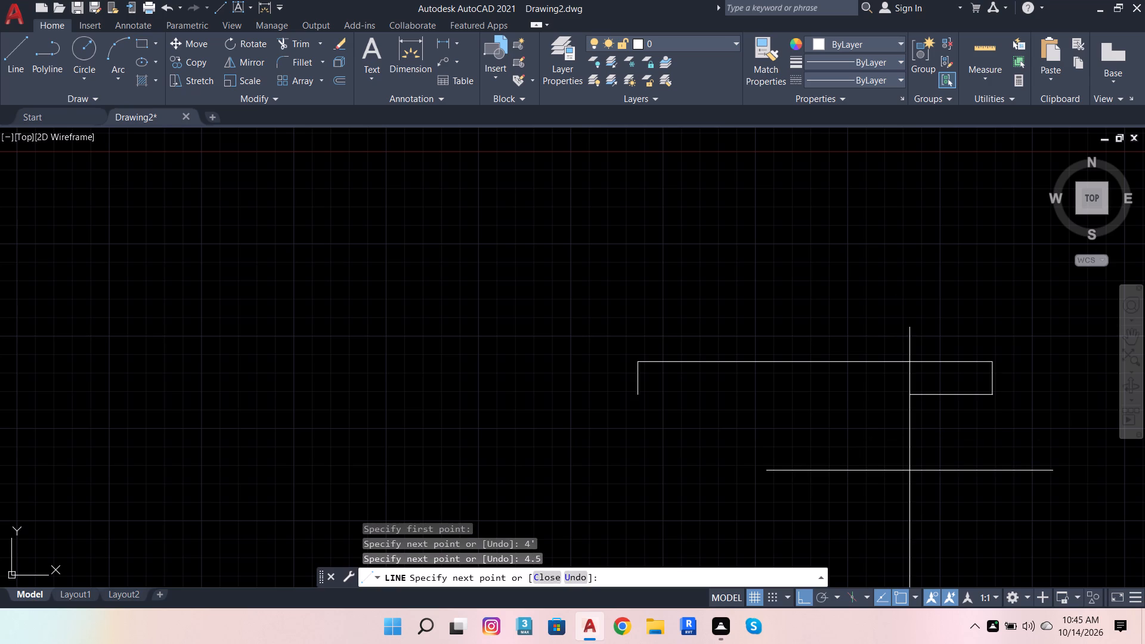
pyautogui.click(632, 395)
pyautogui.press('Escape')
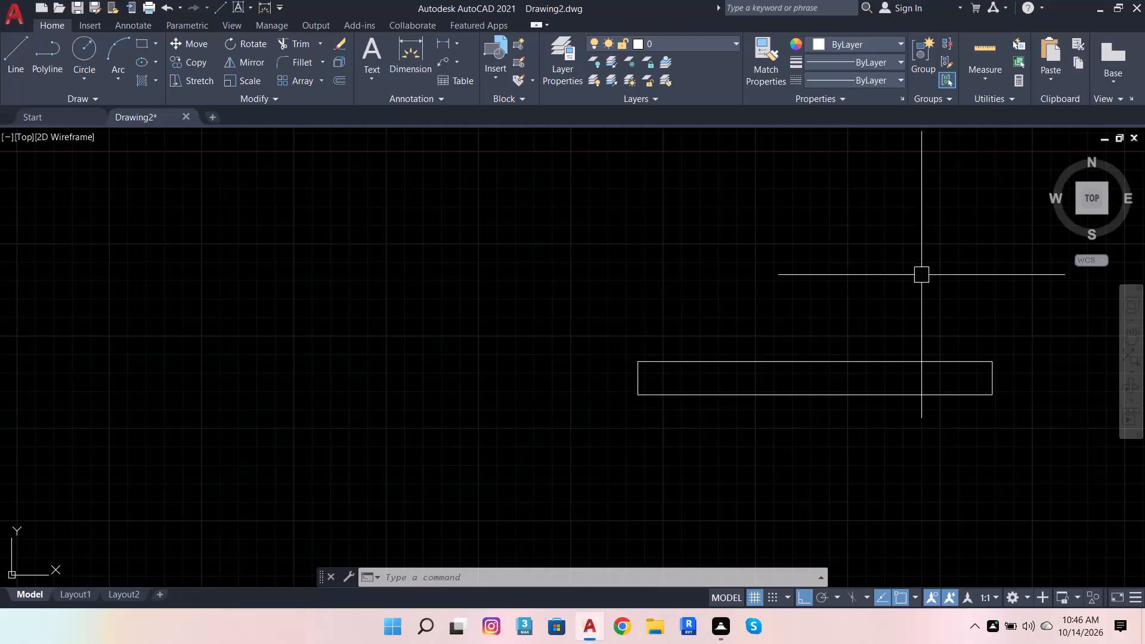
# Offset the rectangle's left end line 1" inward, and offset the copy another 1" inward.
pyautogui.scroll(-4, 739, 377)
pyautogui.scroll(3, 731, 378)
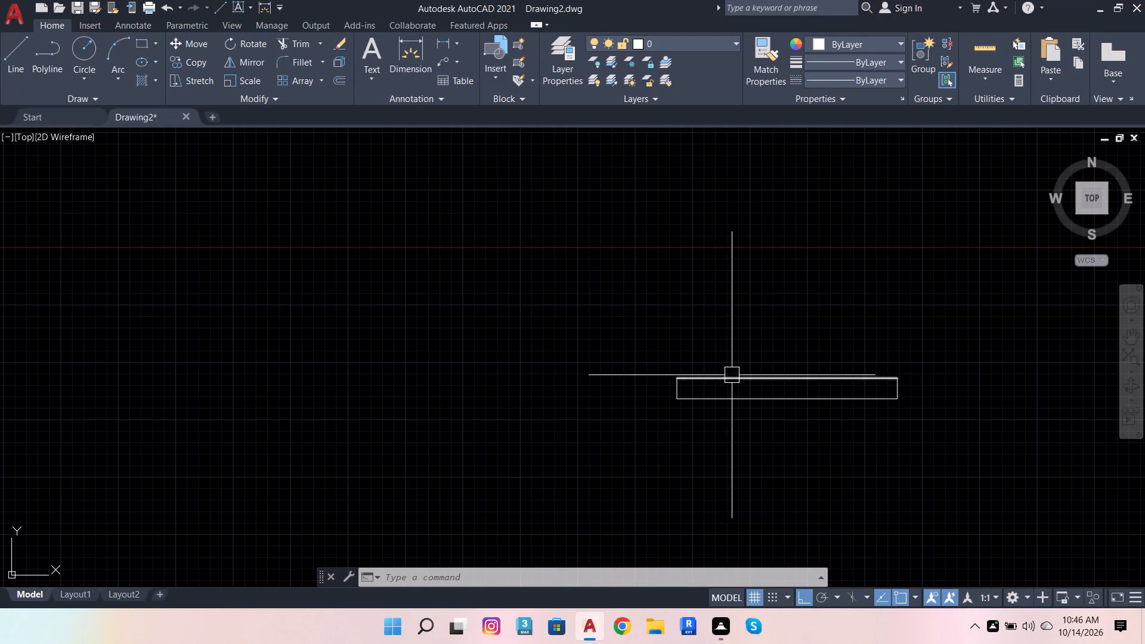
pyautogui.click(732, 375)
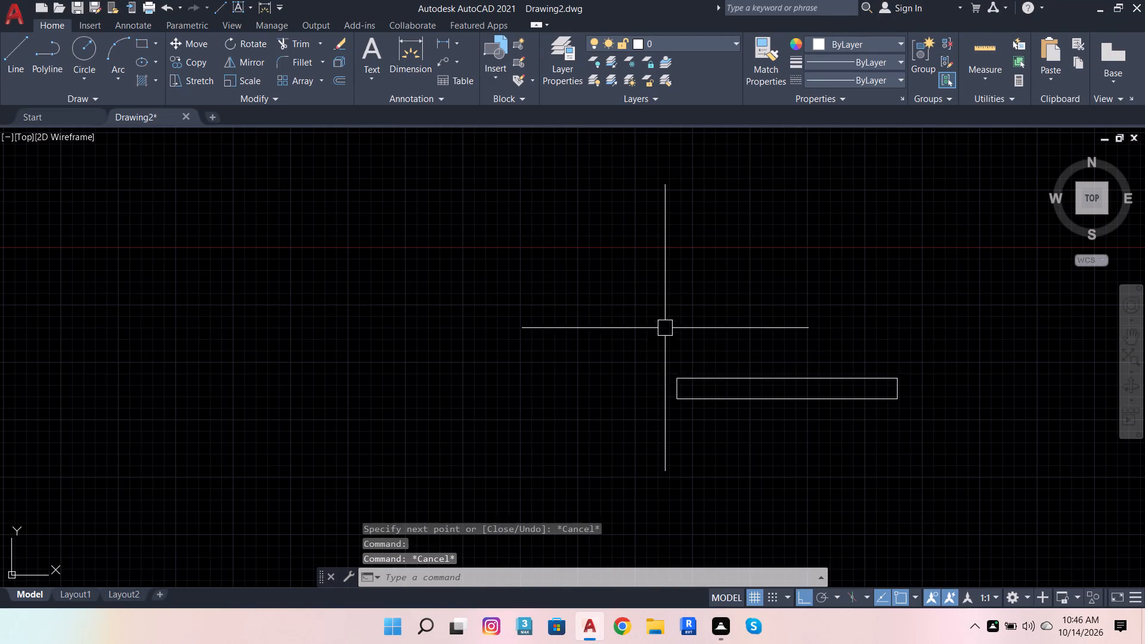
pyautogui.press('Escape')
pyautogui.scroll(3, 694, 389)
pyautogui.click(626, 391)
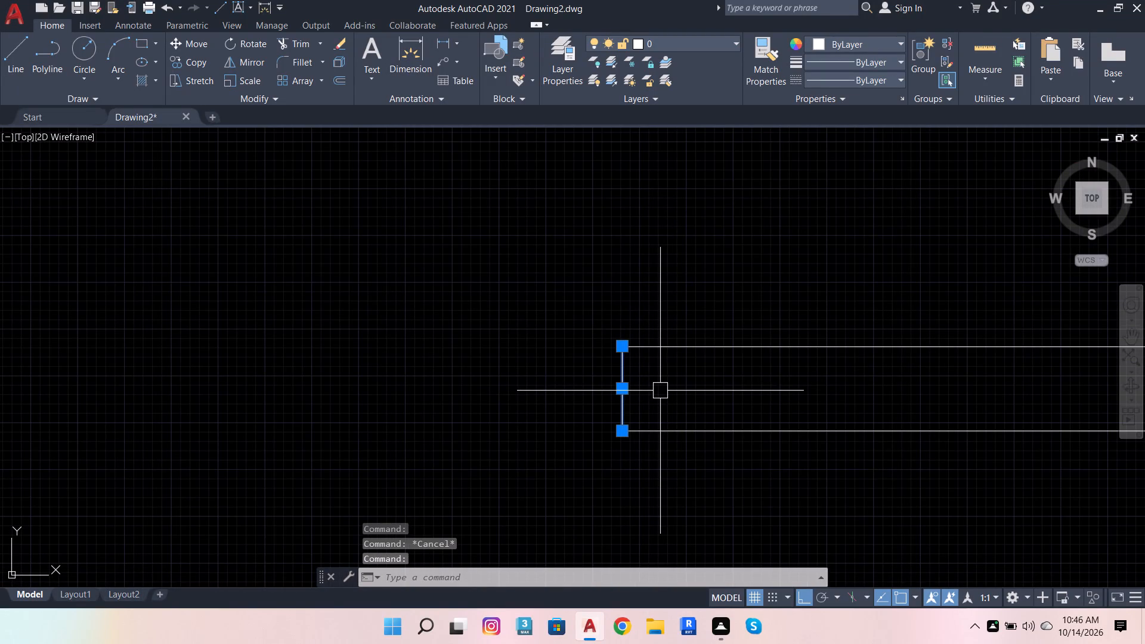
pyautogui.press('o')
pyautogui.press('Return')
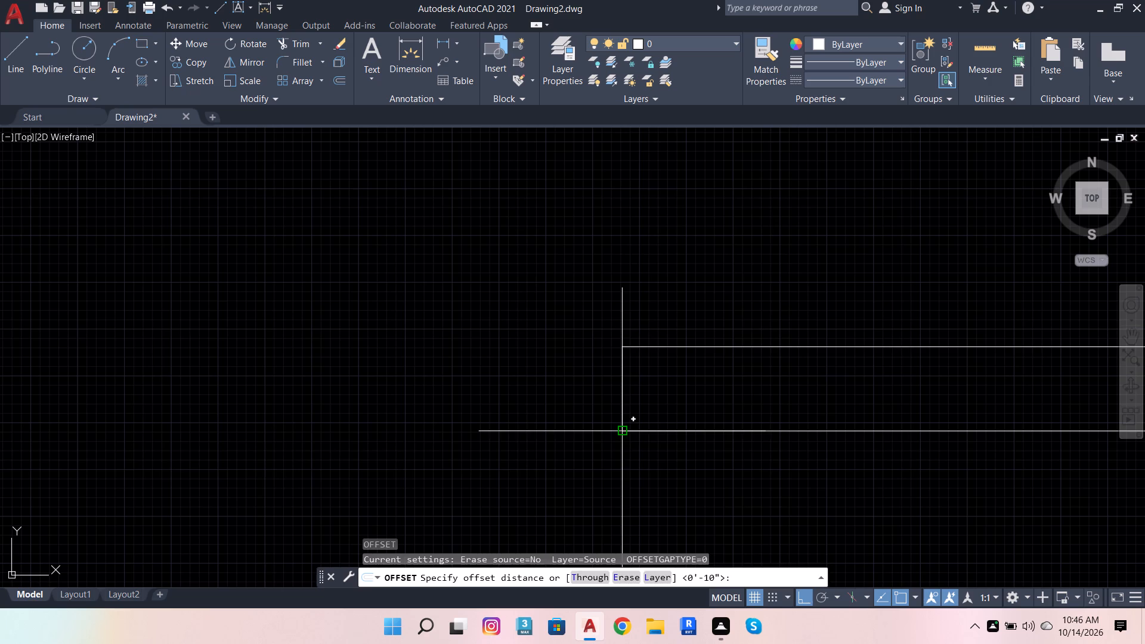
pyautogui.click(621, 434)
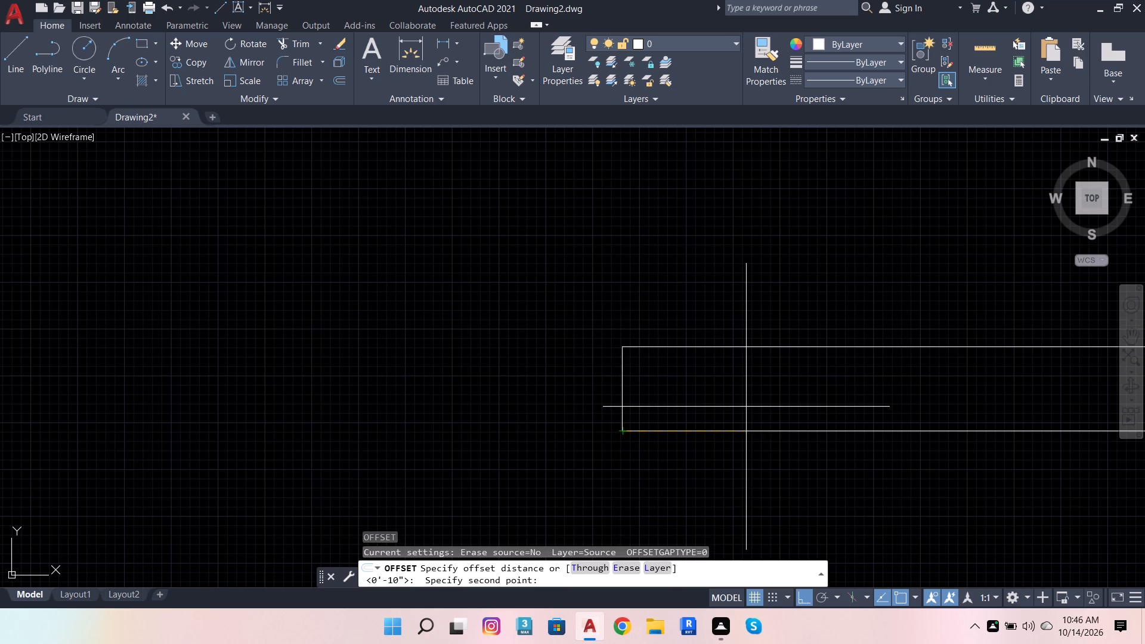
pyautogui.press('1')
pyautogui.press('Return')
pyautogui.click(746, 407)
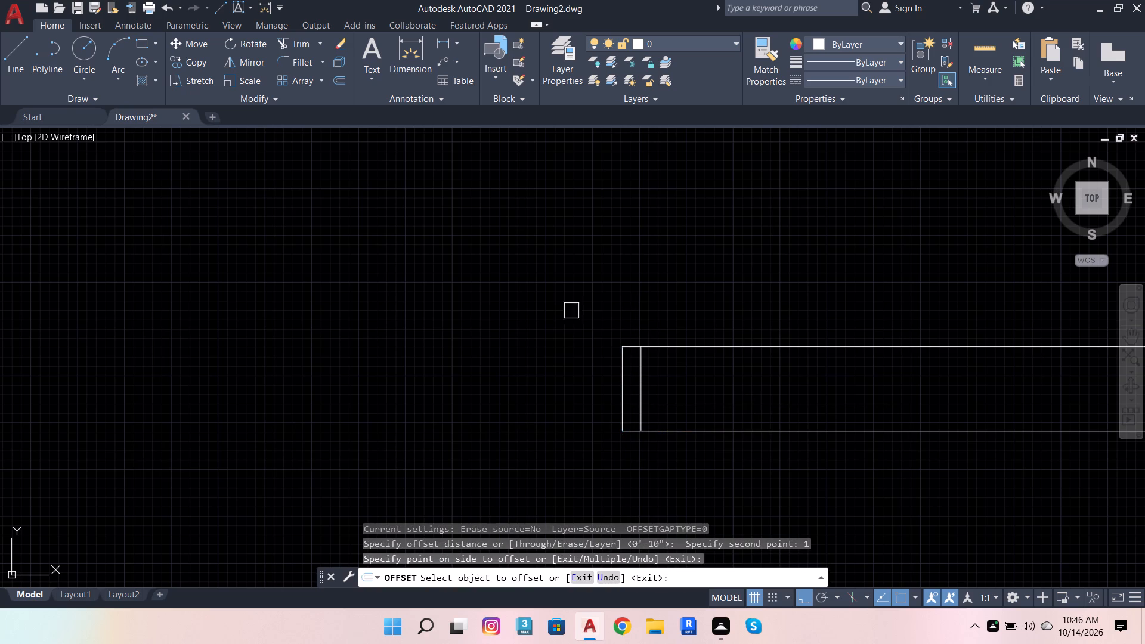
pyautogui.click(648, 385)
pyautogui.click(691, 391)
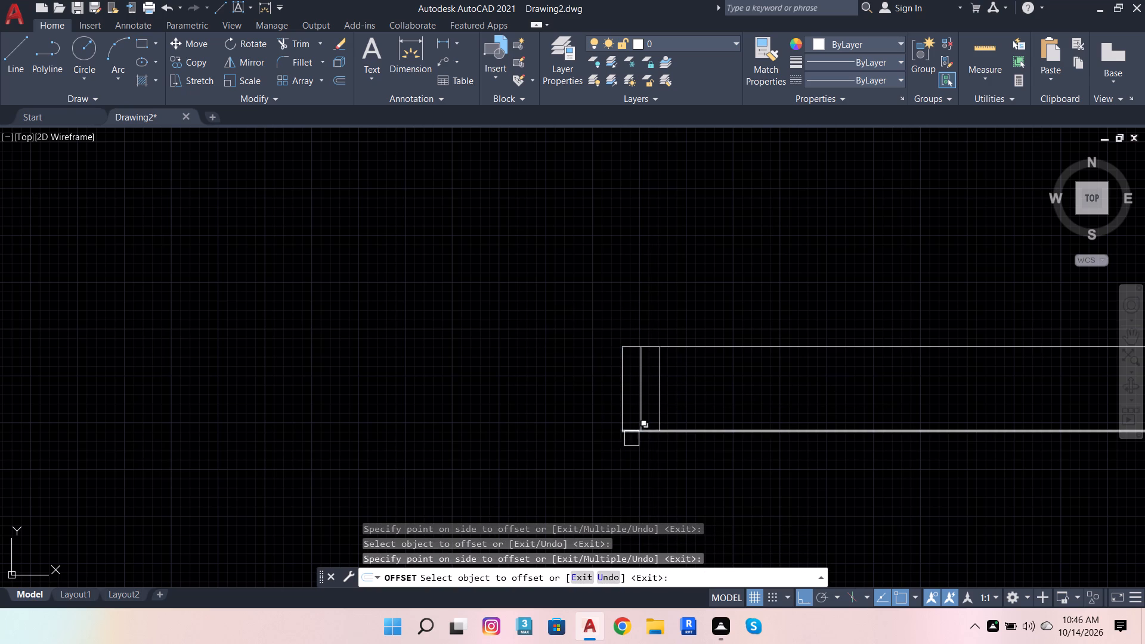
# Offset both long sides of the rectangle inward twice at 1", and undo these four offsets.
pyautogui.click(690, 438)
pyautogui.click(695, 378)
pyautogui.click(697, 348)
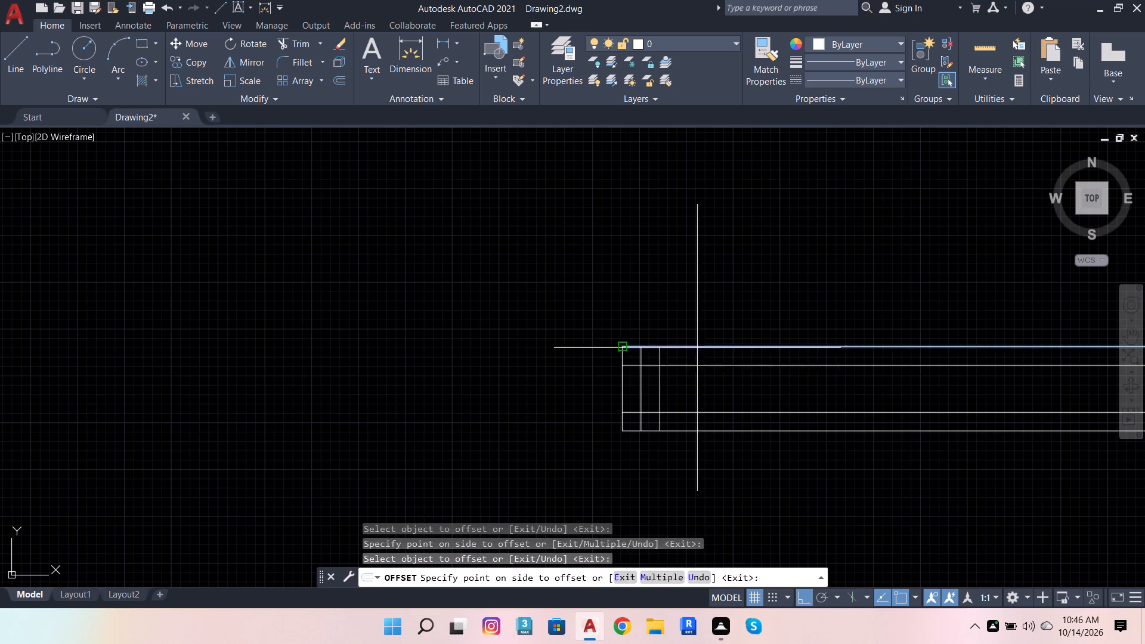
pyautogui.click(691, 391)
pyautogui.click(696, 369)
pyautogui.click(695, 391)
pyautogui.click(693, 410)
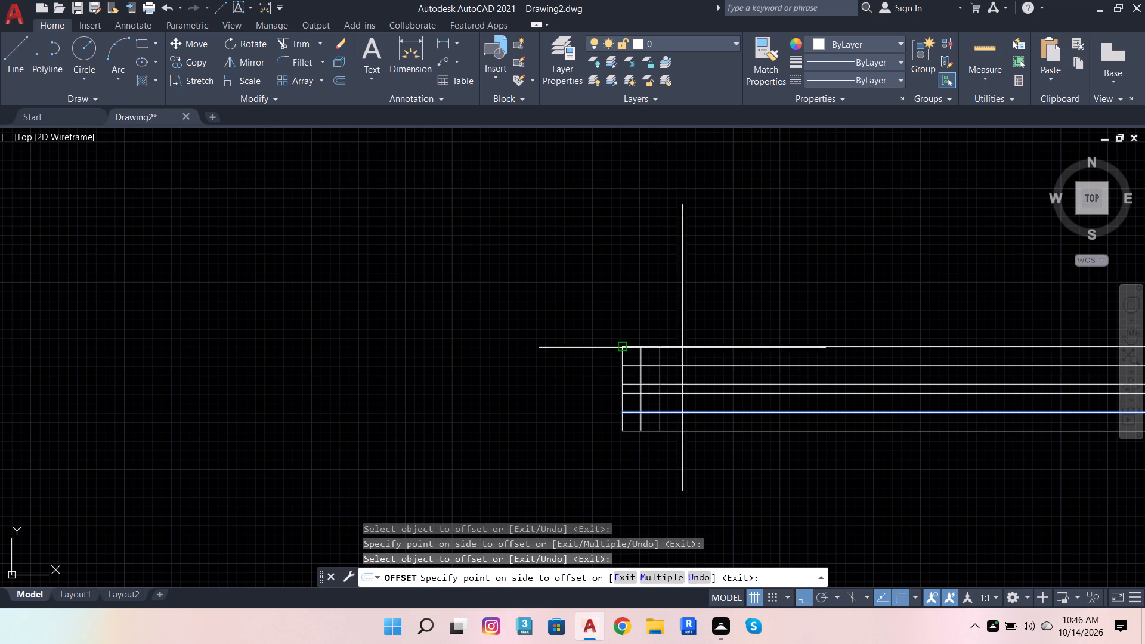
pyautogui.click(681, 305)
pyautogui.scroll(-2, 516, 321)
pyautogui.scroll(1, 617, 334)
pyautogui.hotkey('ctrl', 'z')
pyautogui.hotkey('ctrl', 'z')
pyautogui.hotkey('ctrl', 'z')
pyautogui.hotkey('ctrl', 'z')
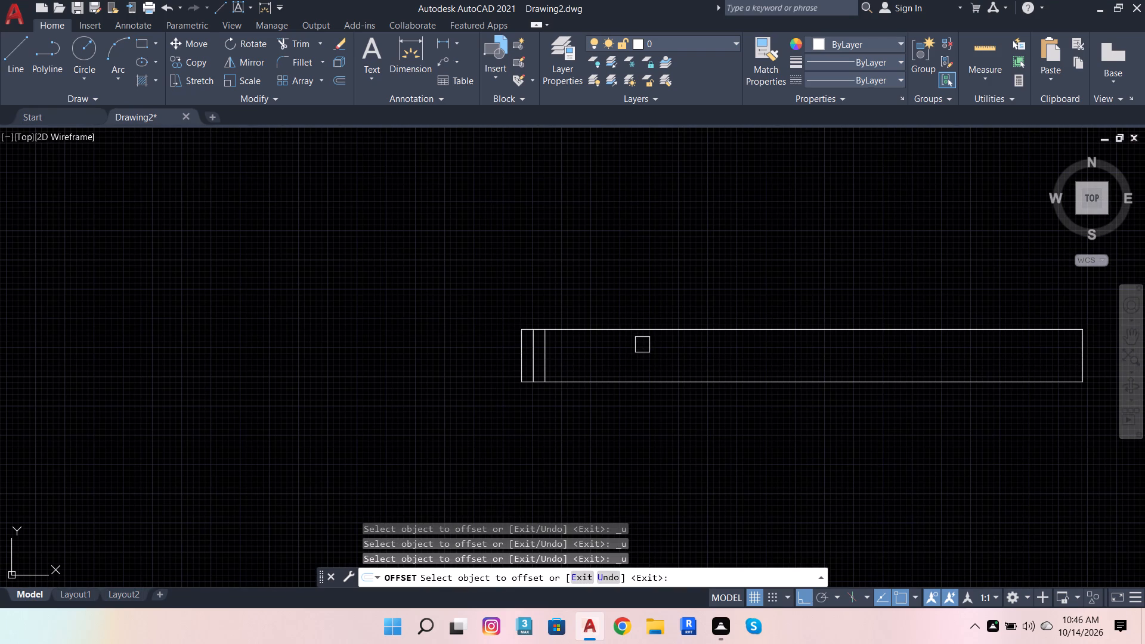
# Offset the rectangle's right end line 1" inward, and offset the copy another 1" inward.
pyautogui.scroll(-2, 645, 358)
pyautogui.scroll(3, 844, 357)
pyautogui.click(729, 355)
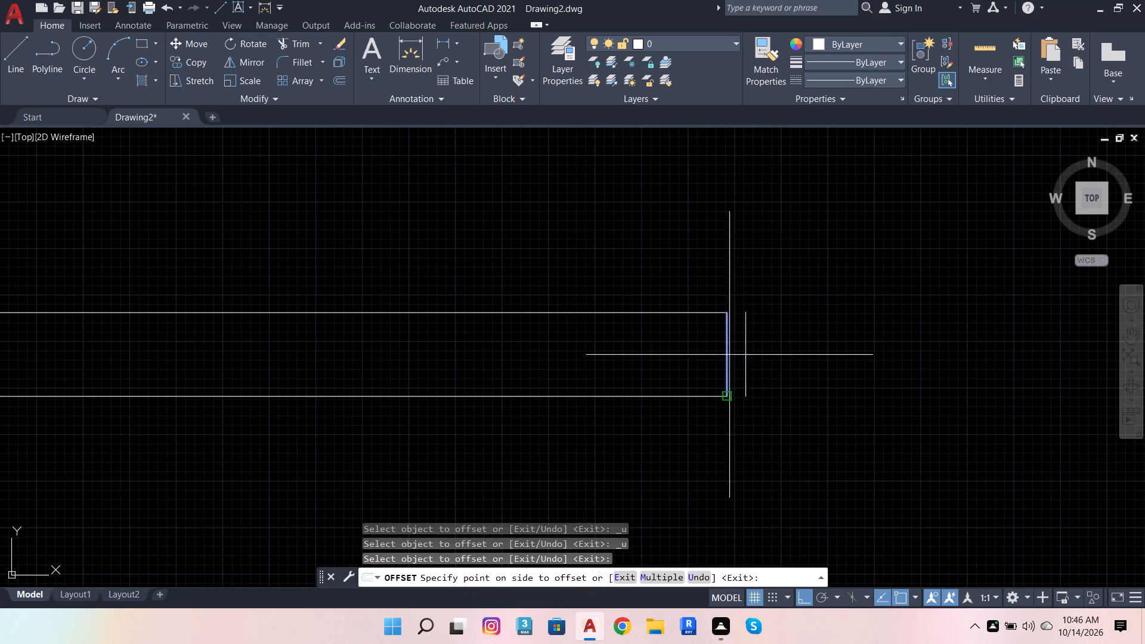
pyautogui.click(575, 352)
pyautogui.click(705, 339)
pyautogui.click(574, 349)
pyautogui.click(631, 302)
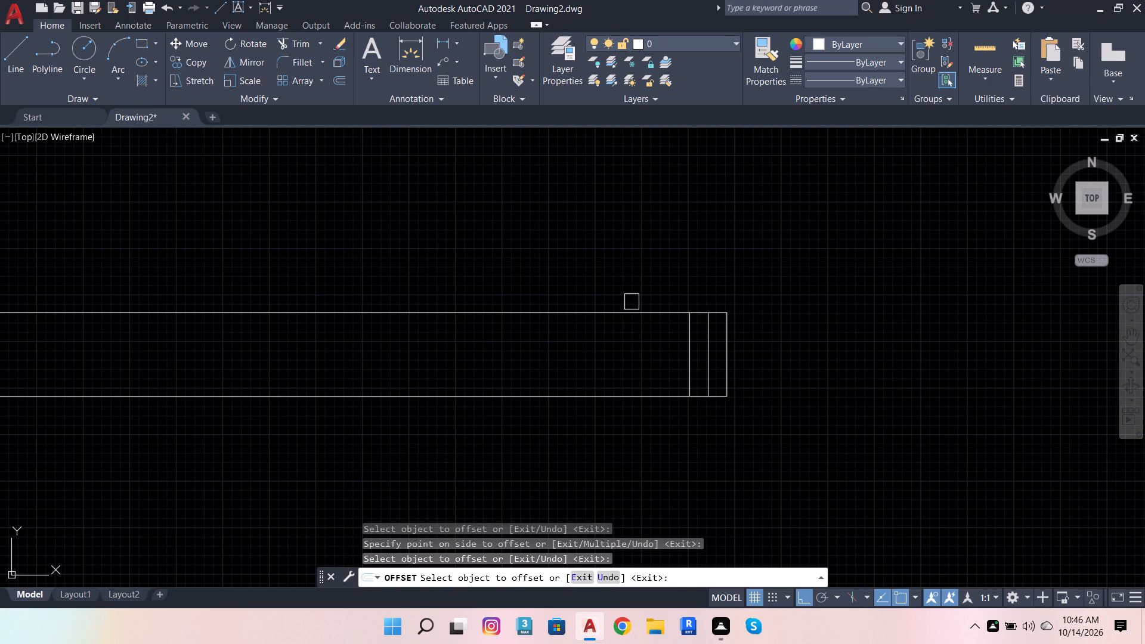
# Offset the rectangle's upper and lower long sides 1" inward, once each.
pyautogui.click(632, 311)
pyautogui.click(623, 357)
pyautogui.click(626, 396)
pyautogui.click(619, 367)
pyautogui.scroll(-1, 708, 374)
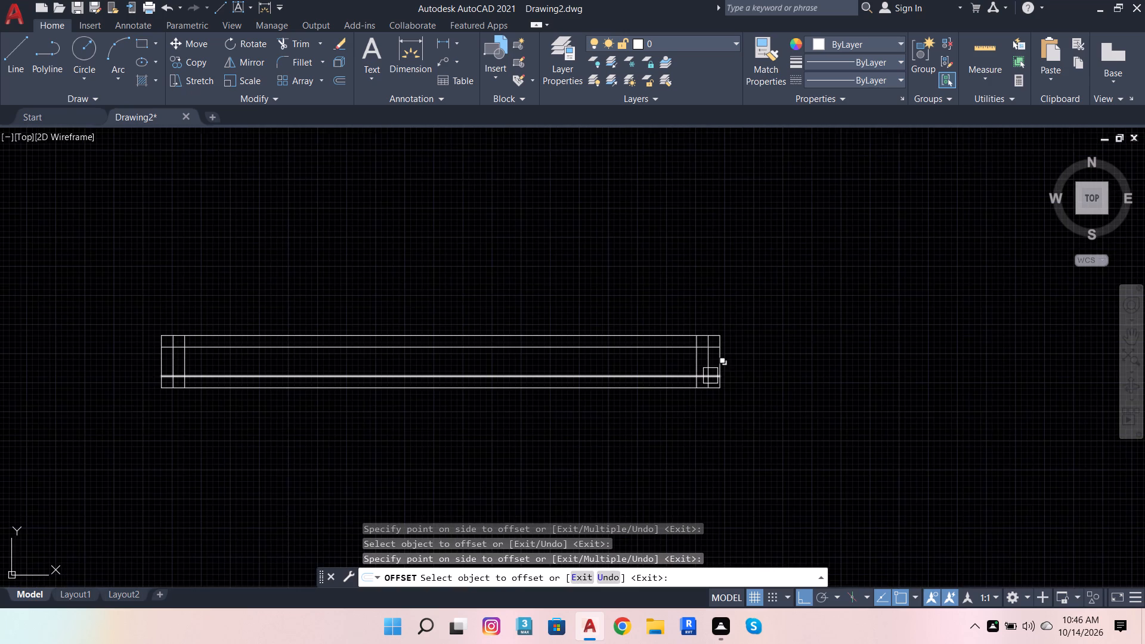
pyautogui.scroll(-1, 710, 376)
pyautogui.scroll(3, 721, 388)
pyautogui.press('Escape')
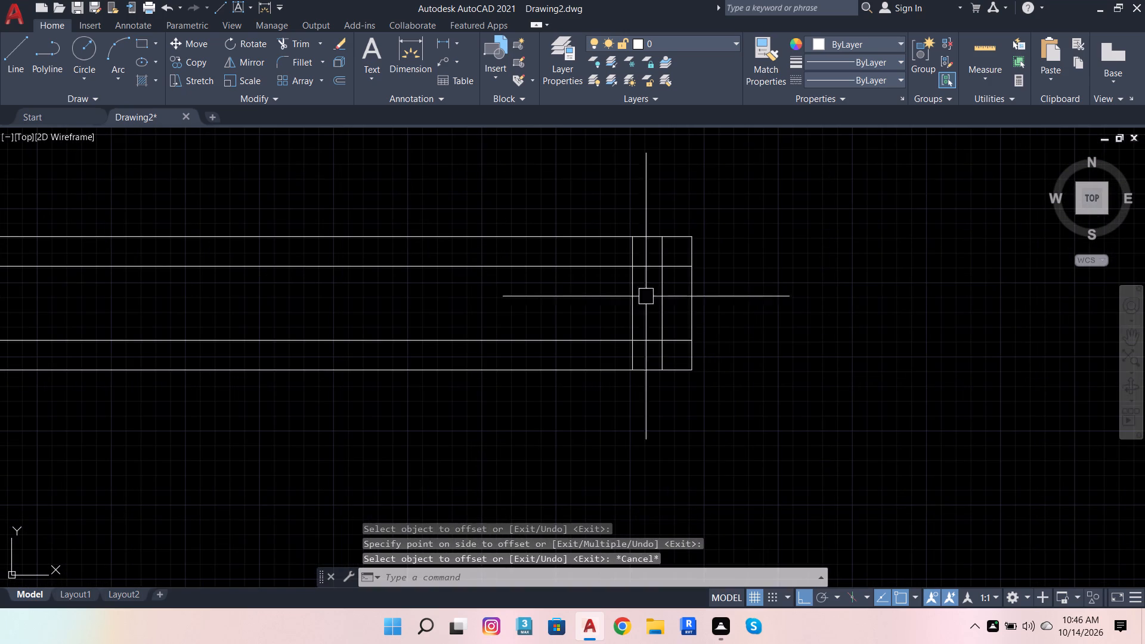
# Examine how the window in the drawing room's bottom wall is drawn in the plan image.
pyautogui.scroll(-3, 644, 368)
pyautogui.scroll(-3, 676, 575)
pyautogui.scroll(-3, 657, 496)
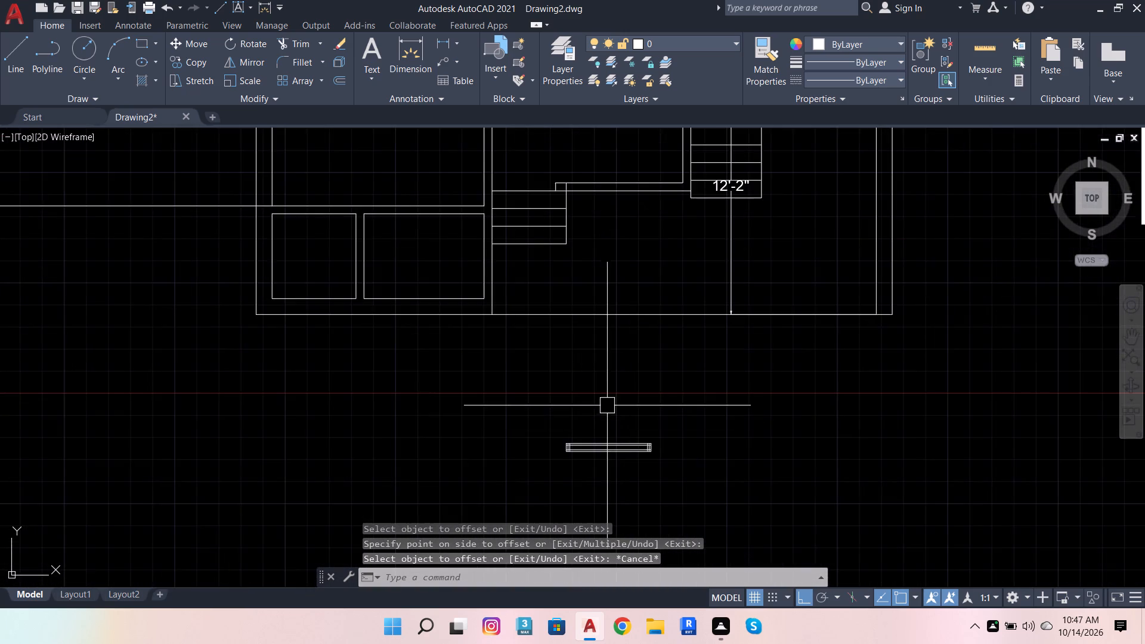
pyautogui.scroll(-4, 606, 355)
pyautogui.scroll(6, 732, 306)
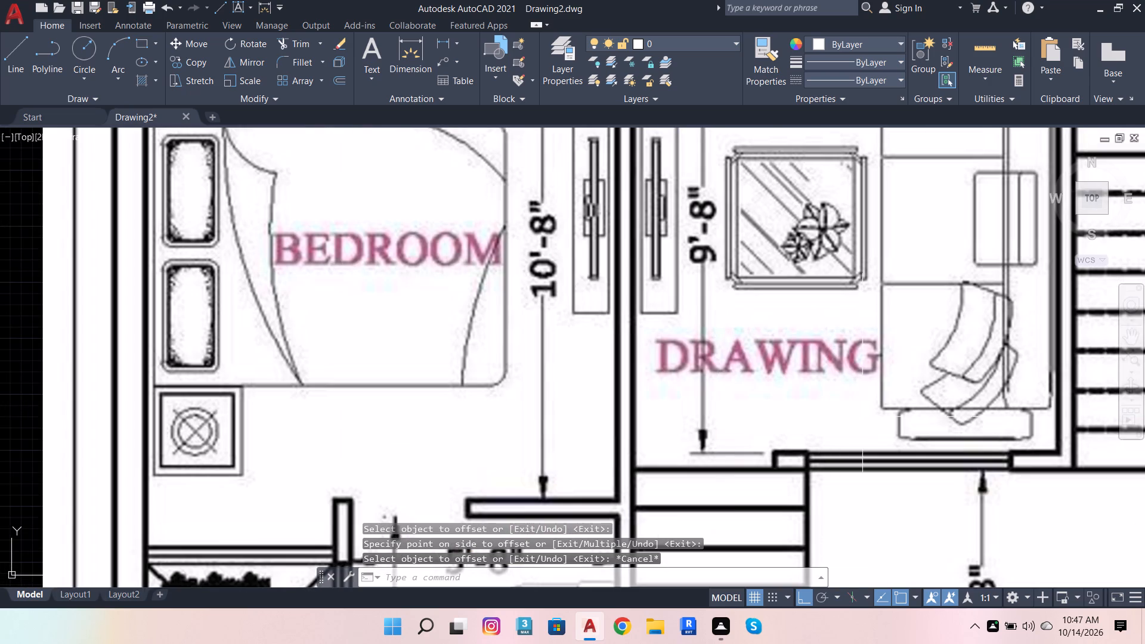
pyautogui.scroll(-7, 846, 400)
pyautogui.scroll(3, 825, 474)
pyautogui.scroll(3, 536, 314)
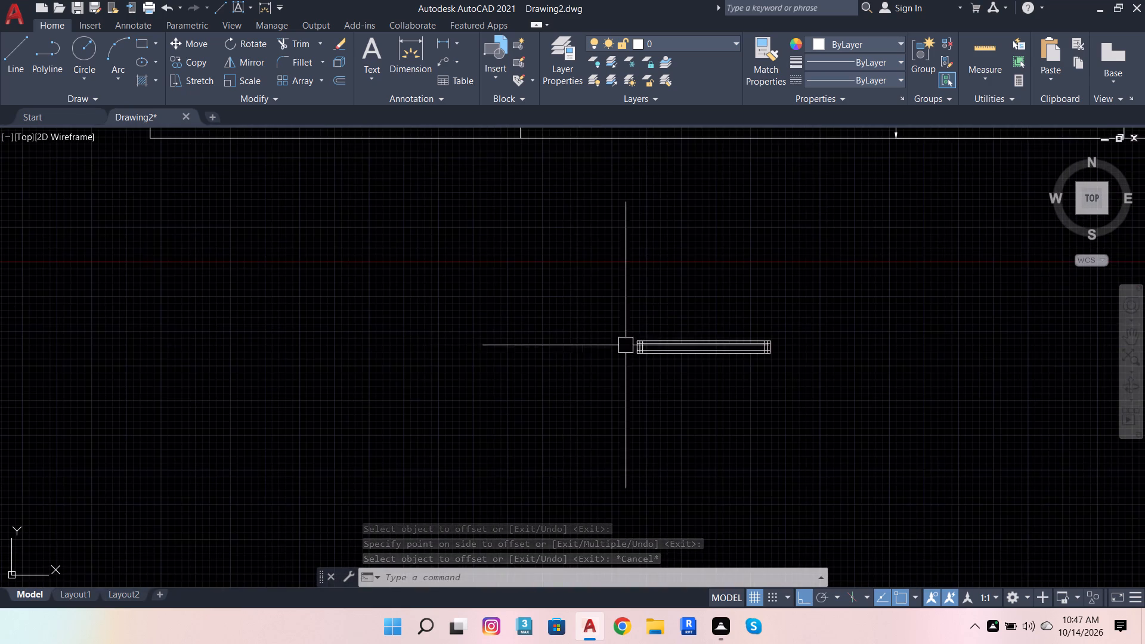
# Trim the overlapping inner lines at the rectangle's left end to form the nested window frame corners.
pyautogui.scroll(4, 676, 353)
pyautogui.click(298, 41)
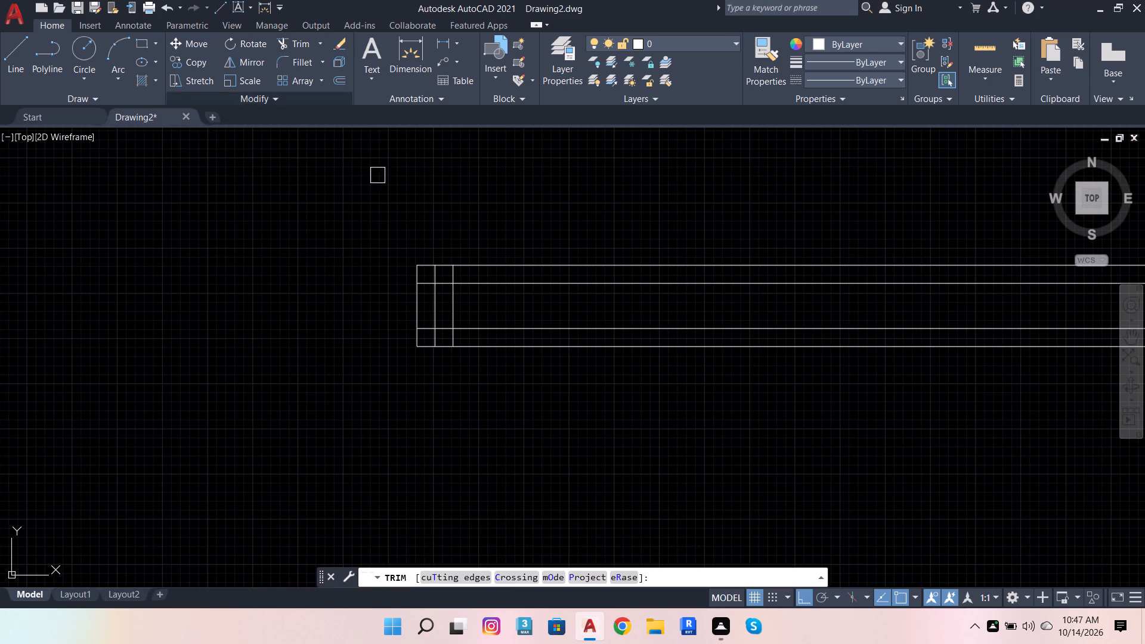
pyautogui.scroll(3, 427, 303)
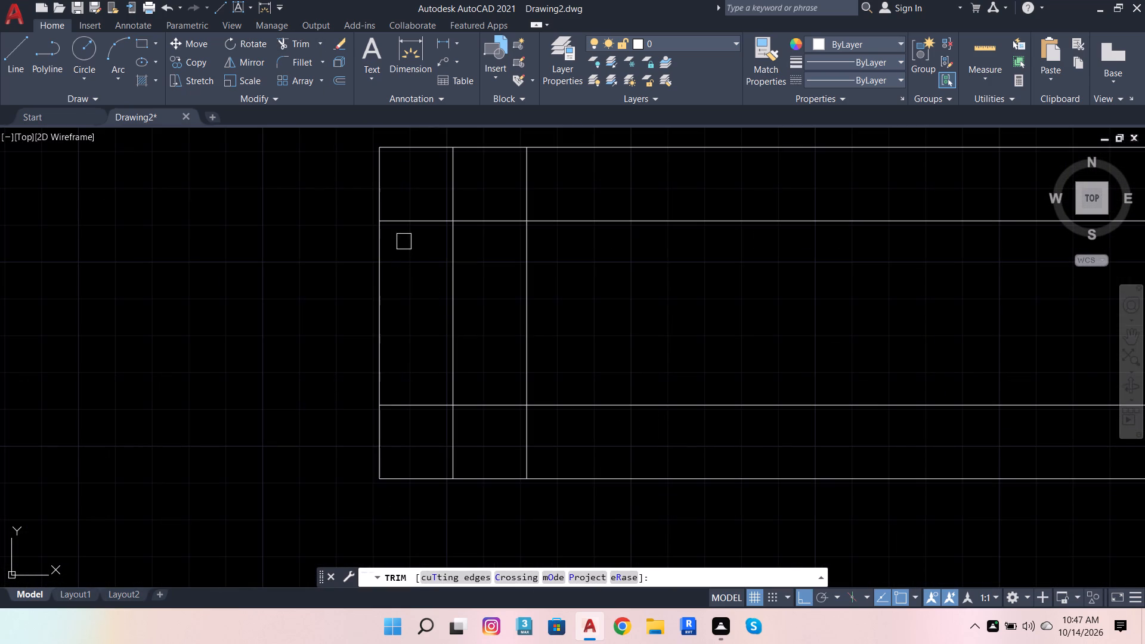
pyautogui.click(408, 228)
pyautogui.click(432, 405)
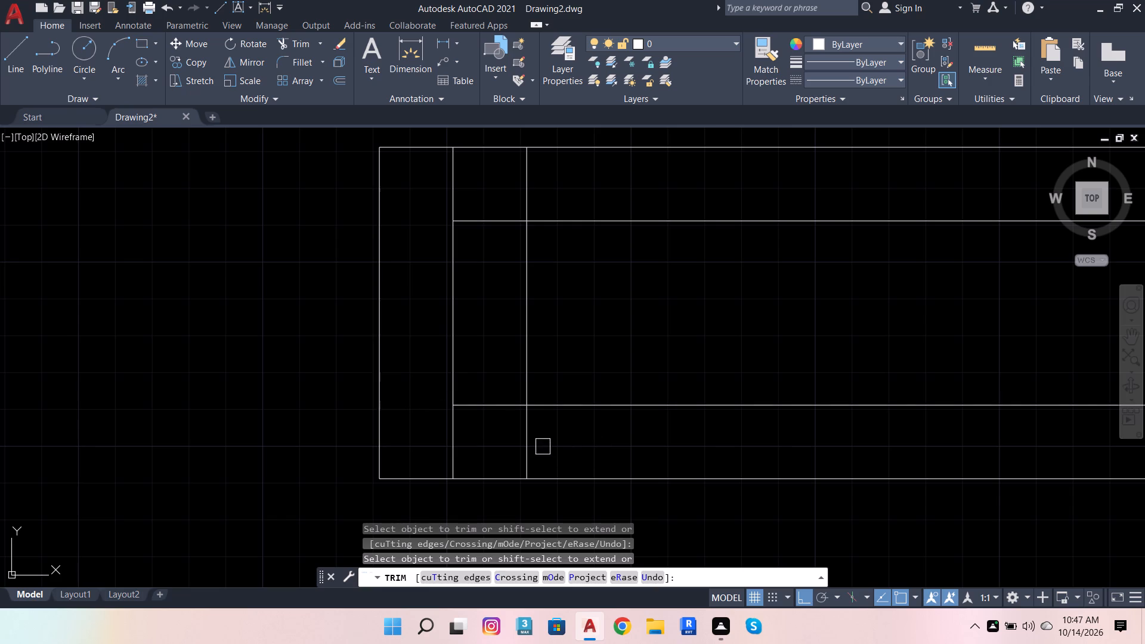
pyautogui.click(528, 443)
pyautogui.click(528, 194)
pyautogui.scroll(-5, 393, 314)
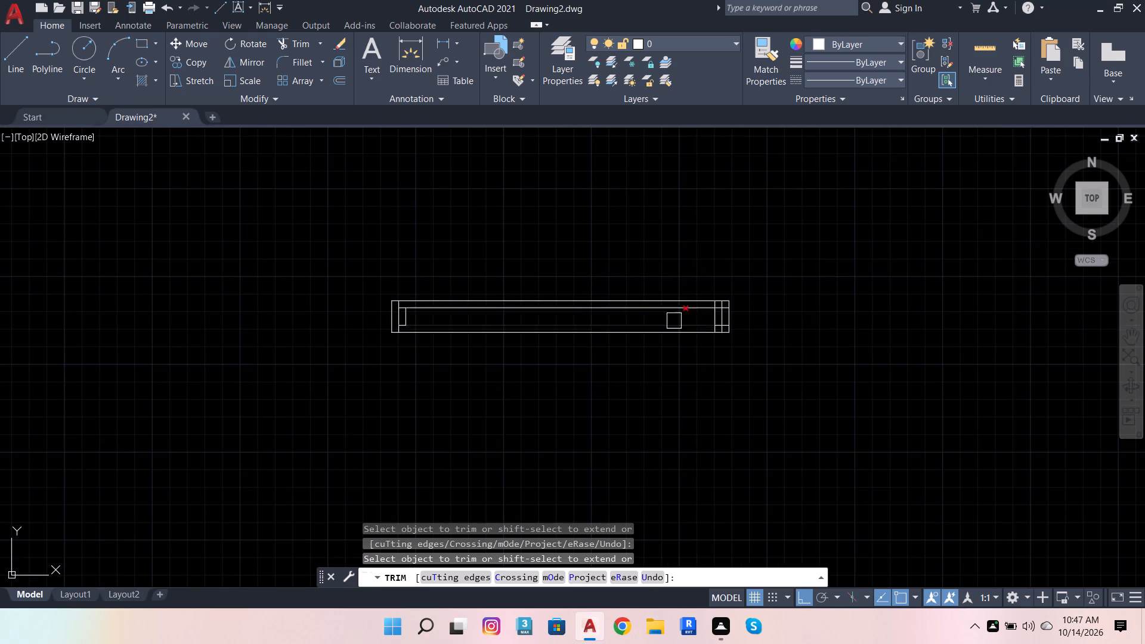
# Trim the overlapping inner lines at the rectangle's right end to match the opposite frame end.
pyautogui.scroll(5, 731, 316)
pyautogui.click(632, 218)
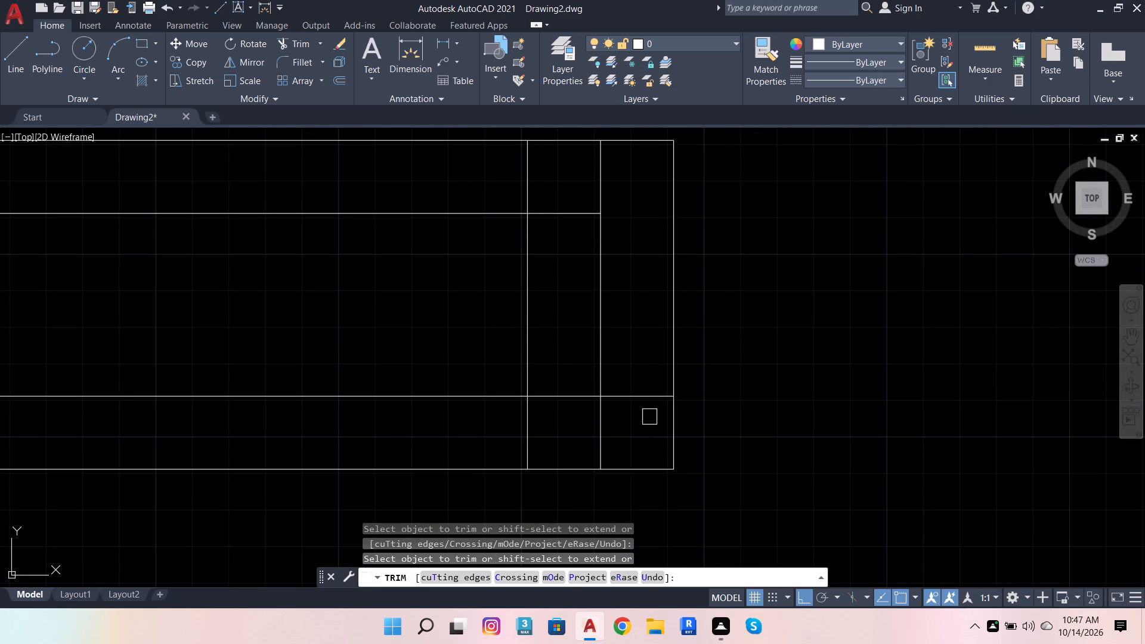
pyautogui.click(642, 402)
pyautogui.click(525, 435)
pyautogui.click(528, 179)
pyautogui.scroll(-4, 593, 242)
pyautogui.press('Escape')
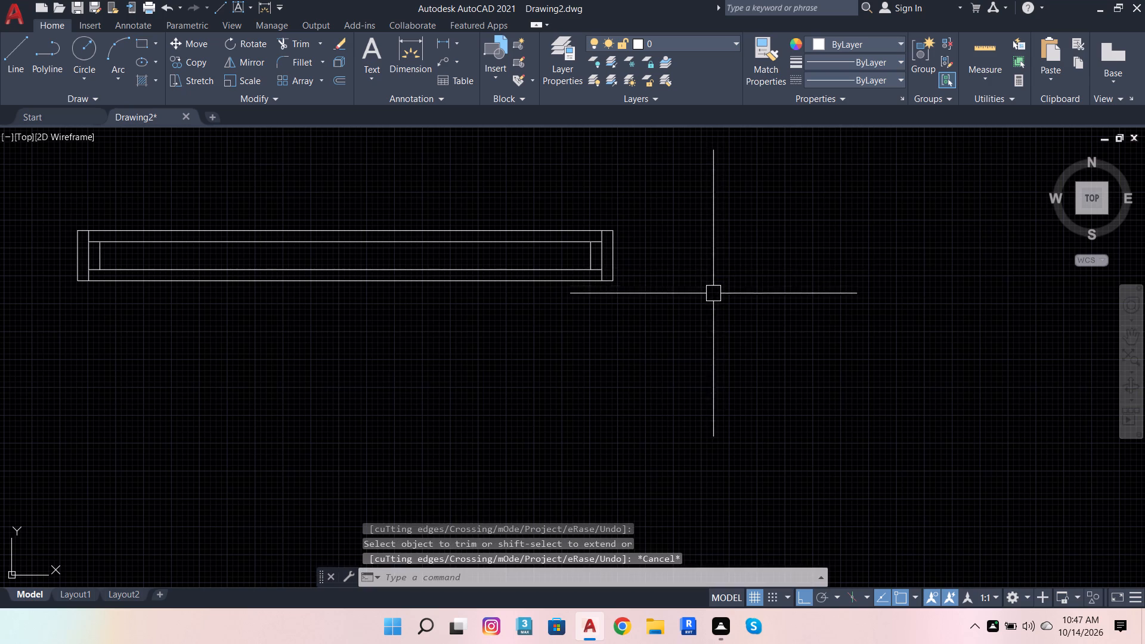
# Define all lines of the finished window frame as a block named "window 4.5".
pyautogui.scroll(-1, 714, 295)
pyautogui.click(271, 237)
pyautogui.click(741, 345)
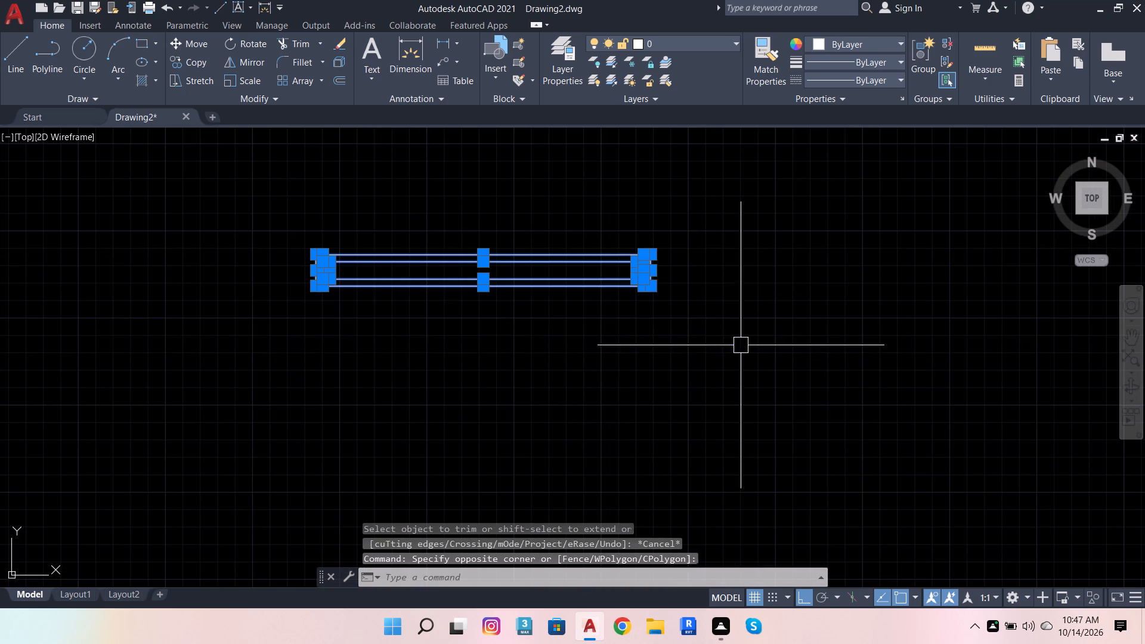
pyautogui.press('b')
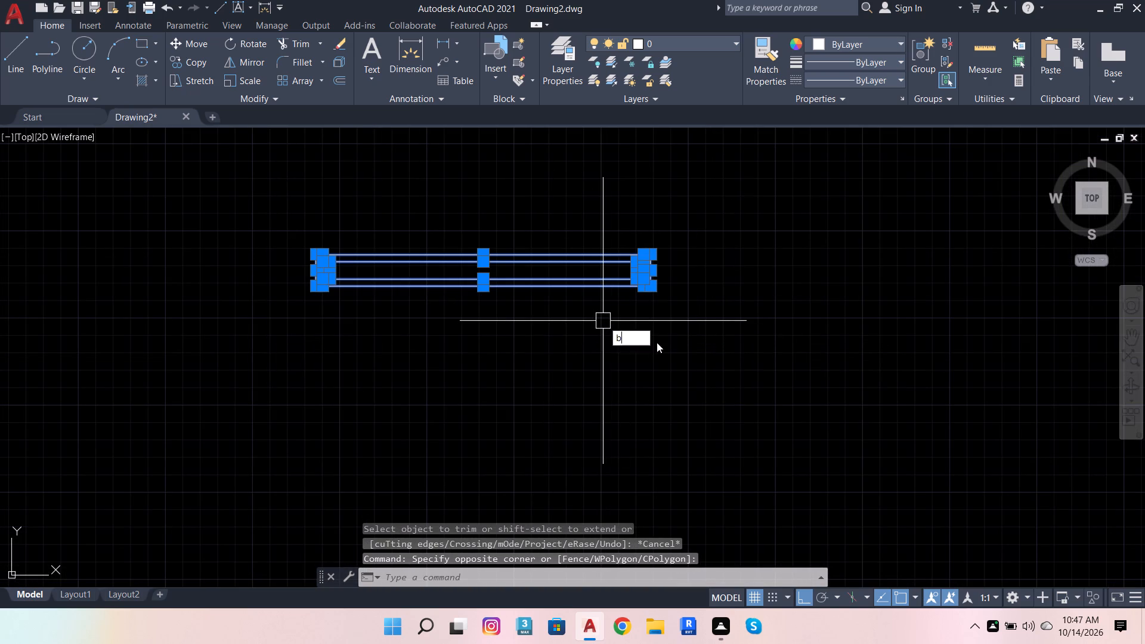
pyautogui.click(660, 348)
pyautogui.click(473, 197)
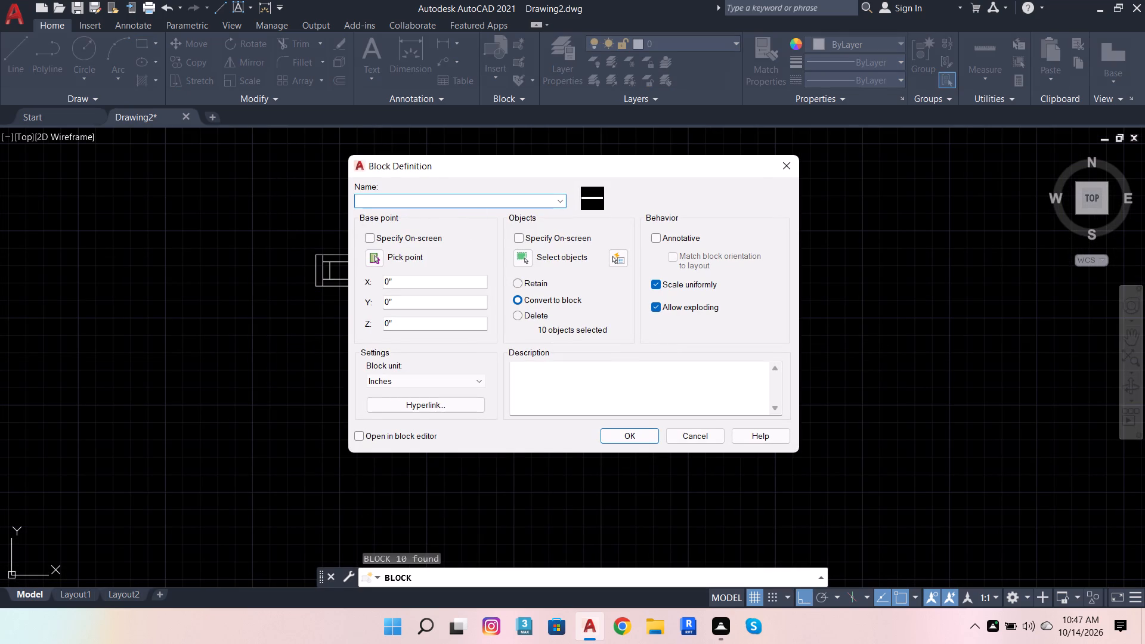
pyautogui.write('wi')
pyautogui.write('nd')
pyautogui.press('space')
pyautogui.press('BackSpace')
pyautogui.press('o')
pyautogui.press('w')
pyautogui.press('space')
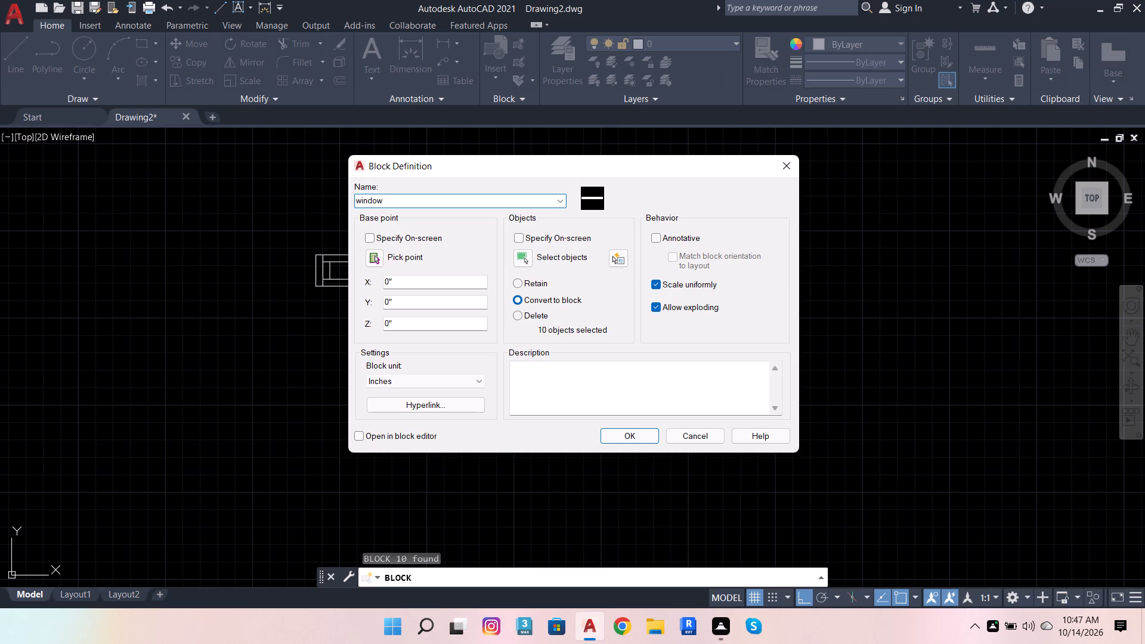
pyautogui.write('4.5')
pyautogui.press('Return')
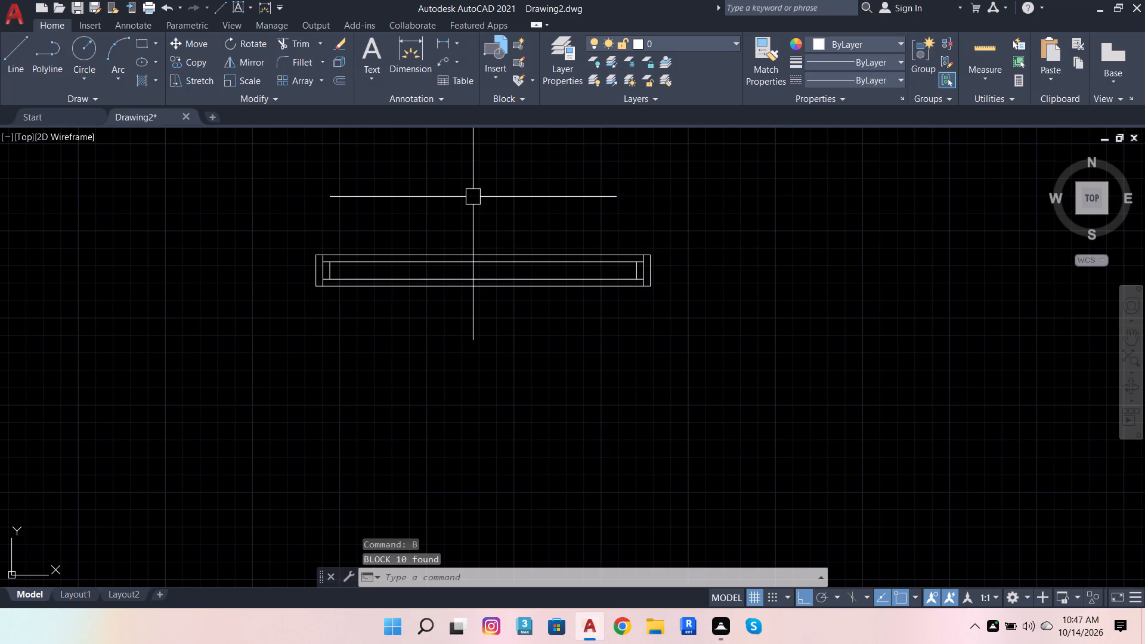
# Erase the short vertical line crossing the drawing room's bottom wall above the outer edge of the entrance steps.
pyautogui.click(430, 252)
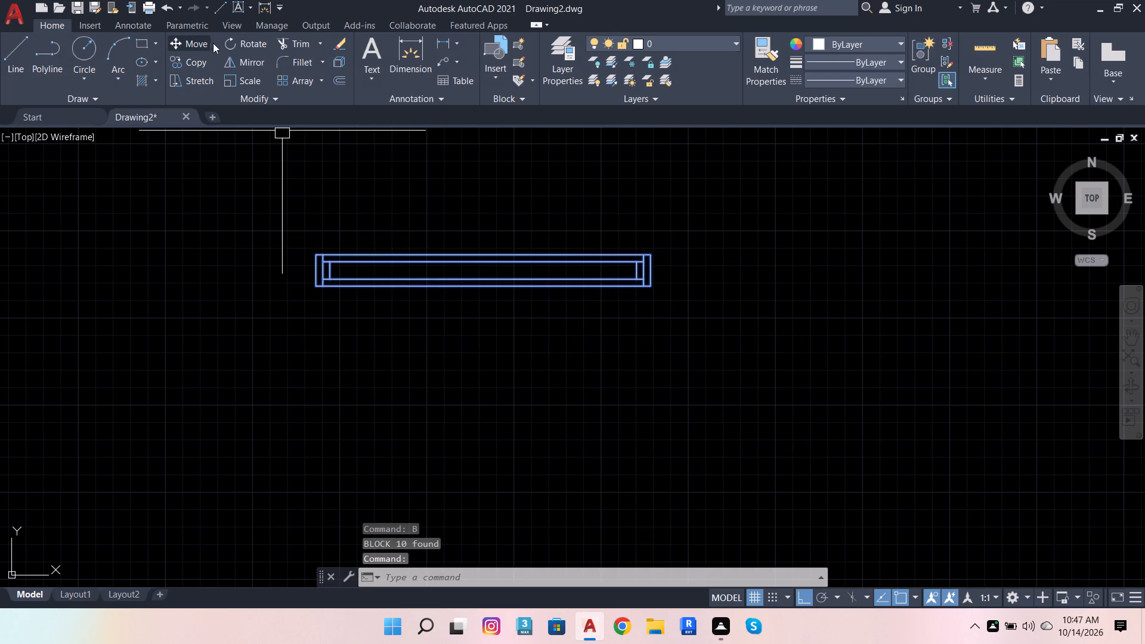
pyautogui.scroll(-3, 368, 311)
pyautogui.press('Escape')
pyautogui.scroll(-2, 447, 296)
pyautogui.scroll(6, 423, 192)
pyautogui.click(115, 160)
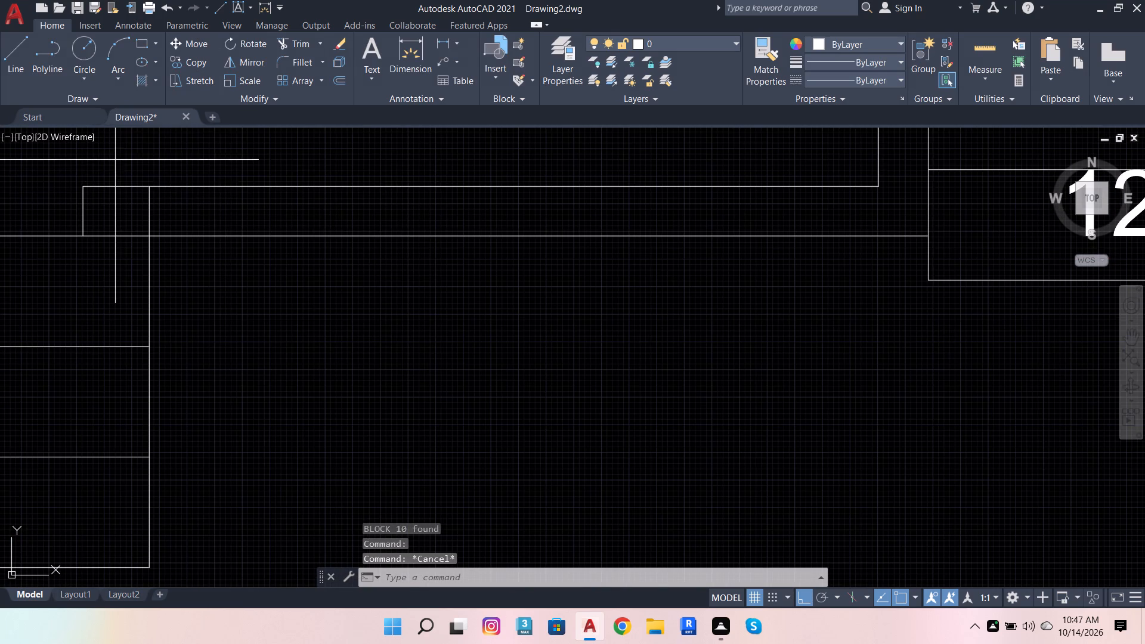
pyautogui.click(172, 255)
pyautogui.press('Delete')
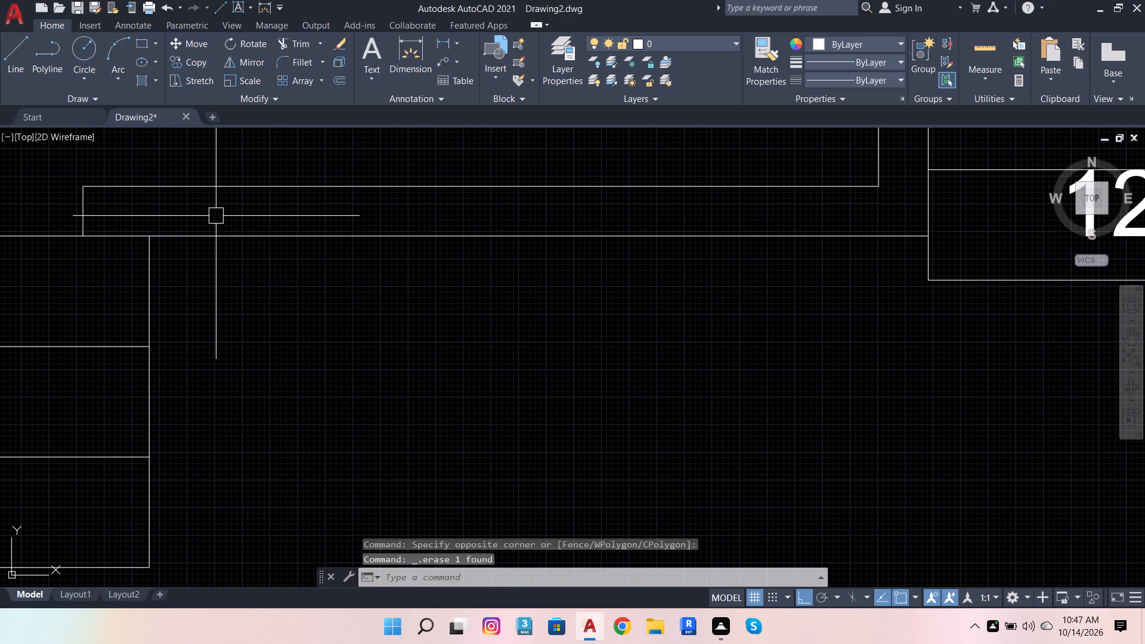
# Move the window block by its lower-left corner into the drawing room's bottom wall, starting at the entrance steps' upper-right corner.
pyautogui.scroll(-6, 239, 278)
pyautogui.scroll(3, 236, 329)
pyautogui.scroll(-3, 327, 425)
pyautogui.scroll(2, 319, 481)
pyautogui.click(308, 444)
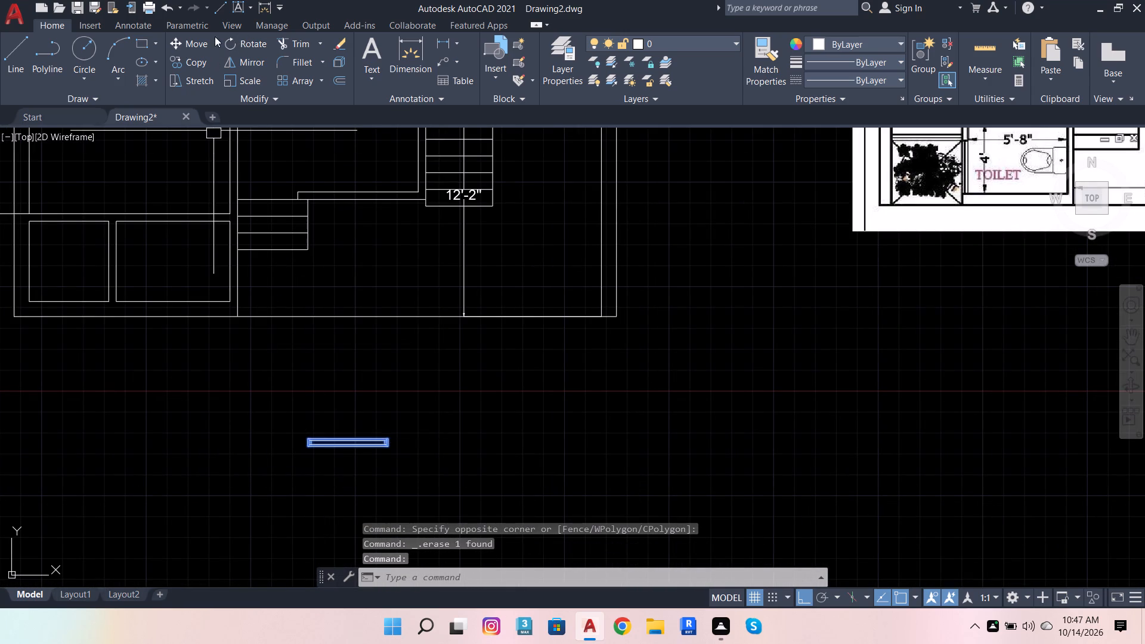
pyautogui.click(173, 45)
pyautogui.scroll(1, 310, 407)
pyautogui.scroll(3, 288, 494)
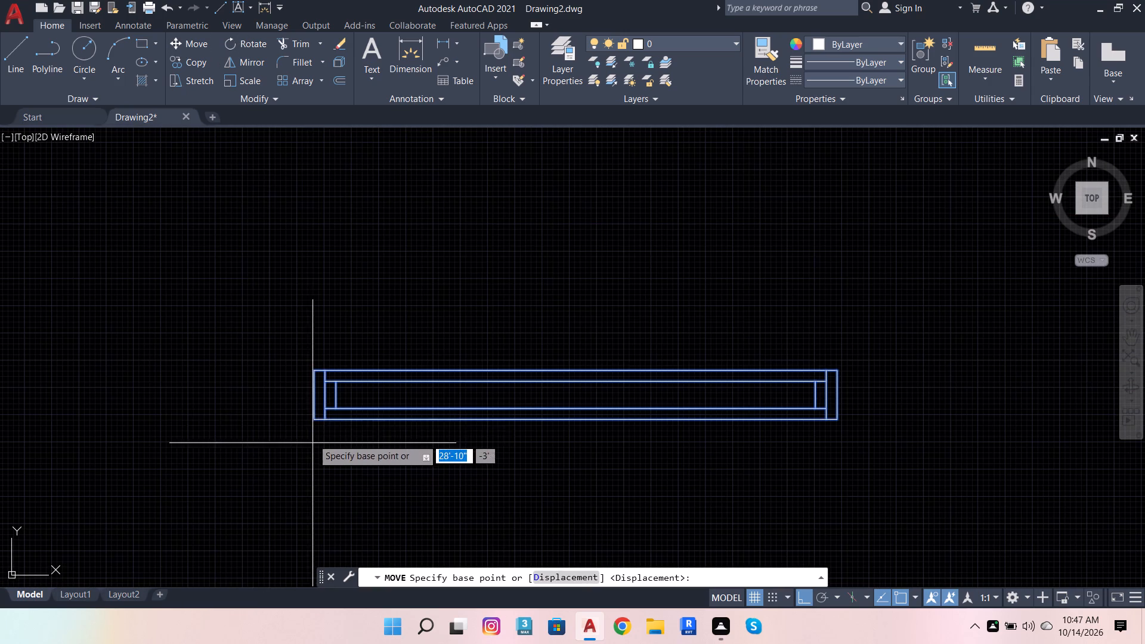
pyautogui.click(315, 419)
pyautogui.scroll(-7, 429, 426)
pyautogui.scroll(2, 423, 339)
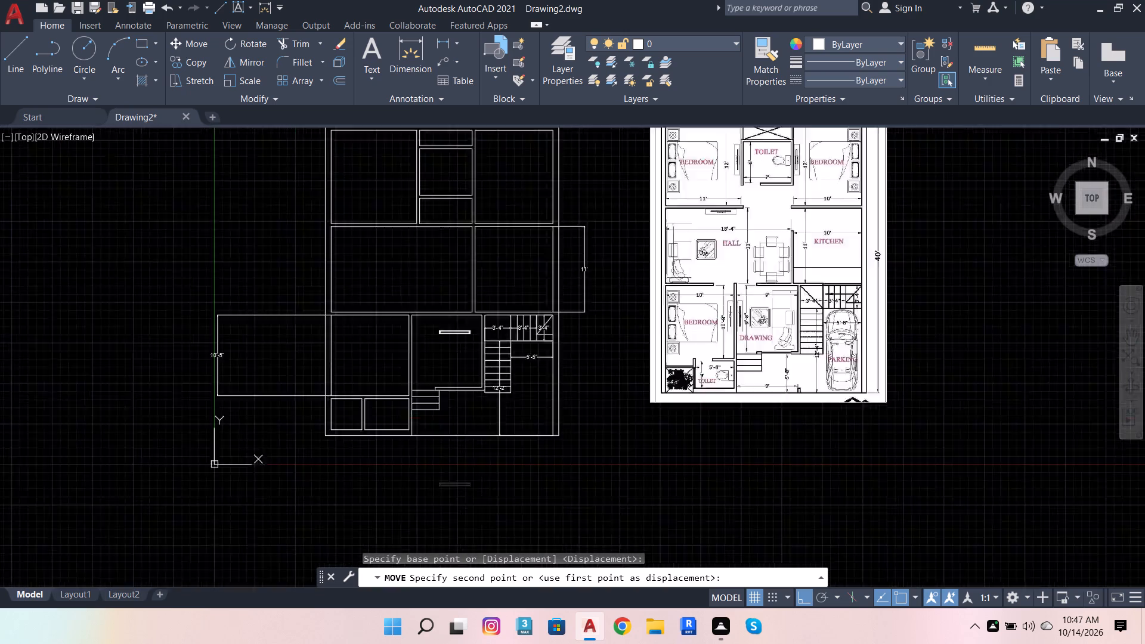
pyautogui.scroll(3, 424, 353)
pyautogui.click(509, 516)
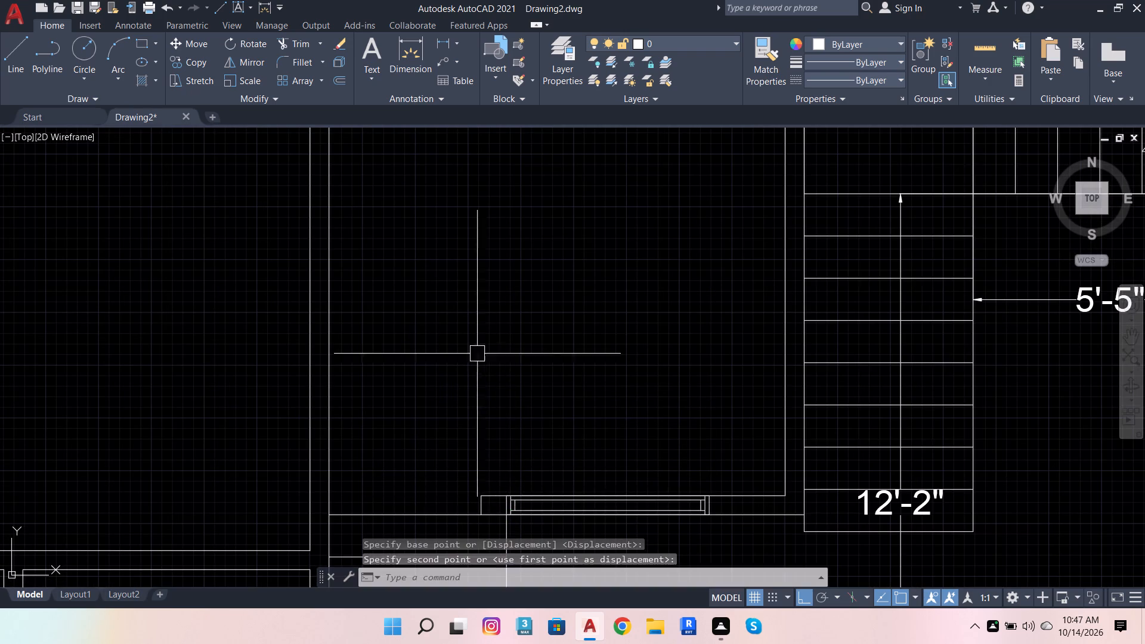
pyautogui.scroll(-2, 485, 333)
pyautogui.scroll(3, 536, 375)
pyautogui.scroll(-2, 517, 310)
pyautogui.press('Escape')
# Examine the window positions around the drawing room, kitchen and staircase in the plan image.
pyautogui.scroll(-1, 503, 371)
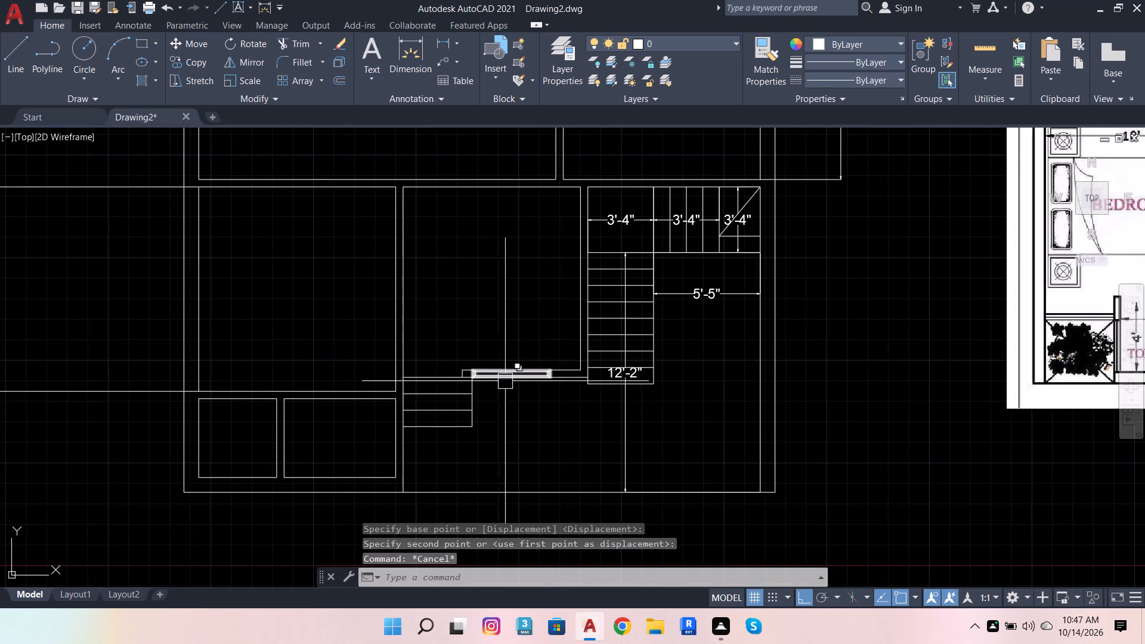
pyautogui.scroll(-1, 527, 411)
pyautogui.scroll(-1, 621, 405)
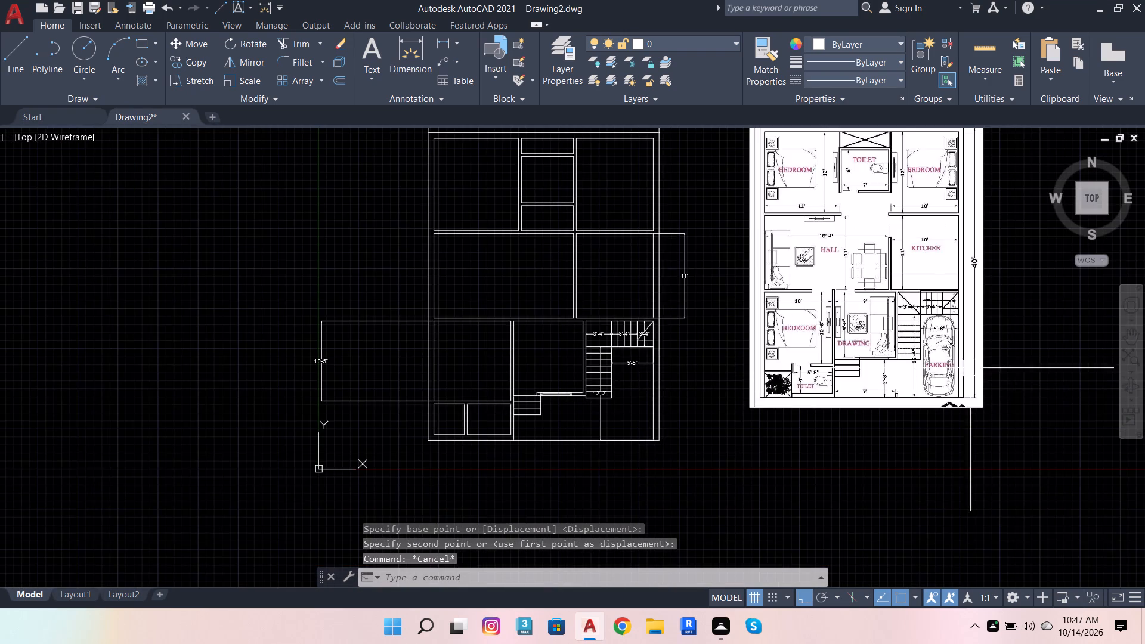
pyautogui.scroll(2, 911, 364)
pyautogui.scroll(-2, 871, 383)
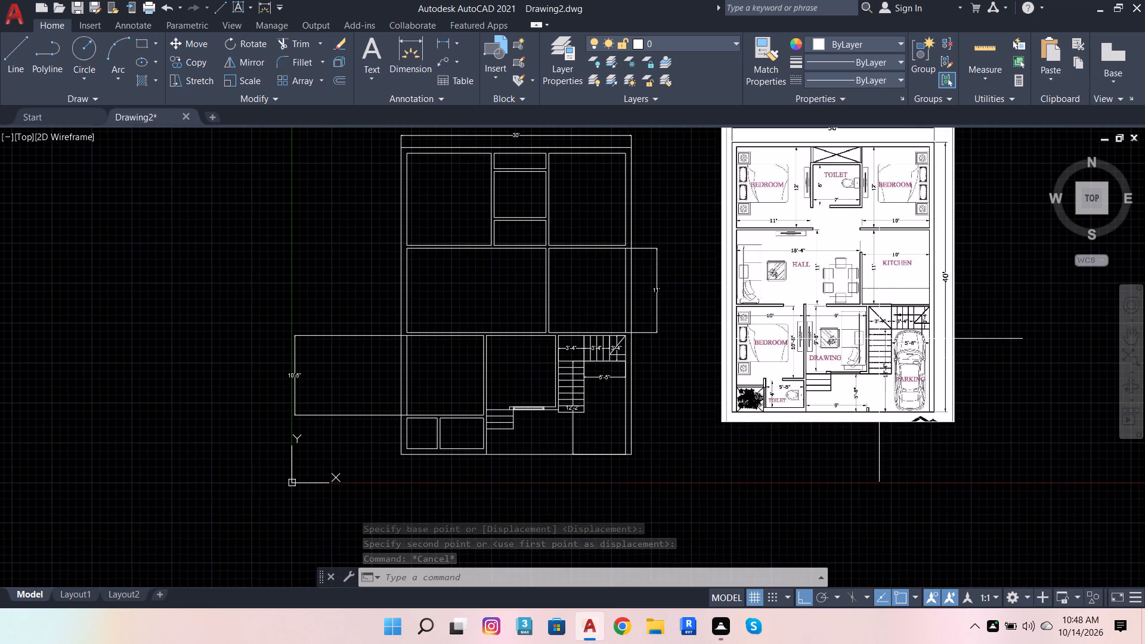
pyautogui.scroll(3, 902, 296)
pyautogui.scroll(-1, 911, 298)
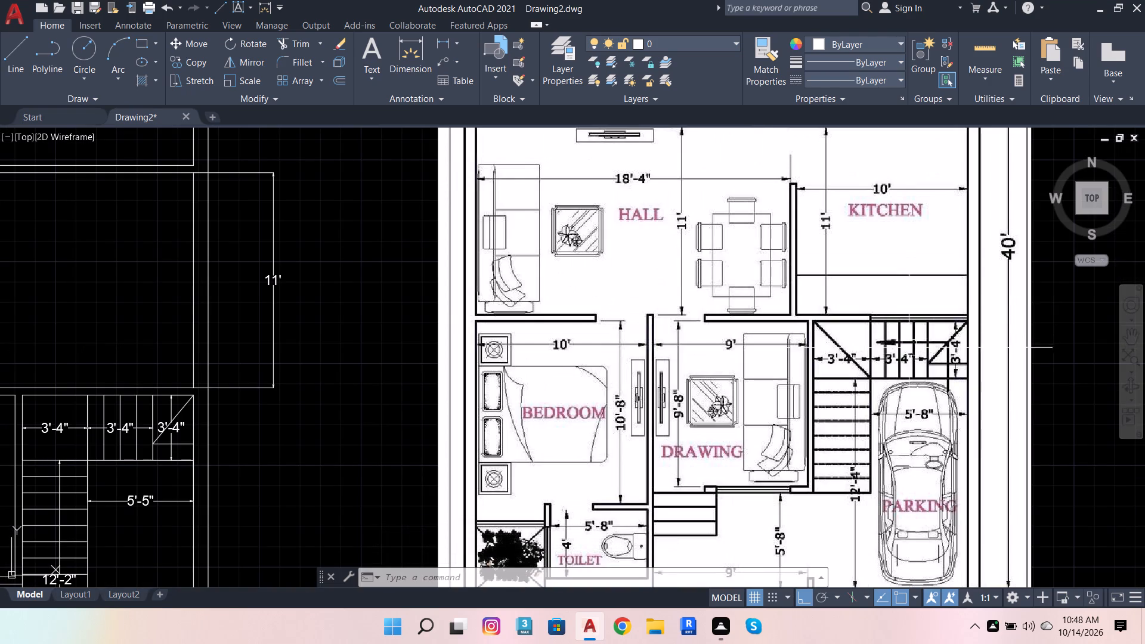
pyautogui.scroll(-2, 599, 363)
# Copy the drawing room window into the wall above the staircase, with its lower-right corner at the staircase's upper-right inner corner.
pyautogui.scroll(2, 306, 481)
pyautogui.scroll(2, 389, 403)
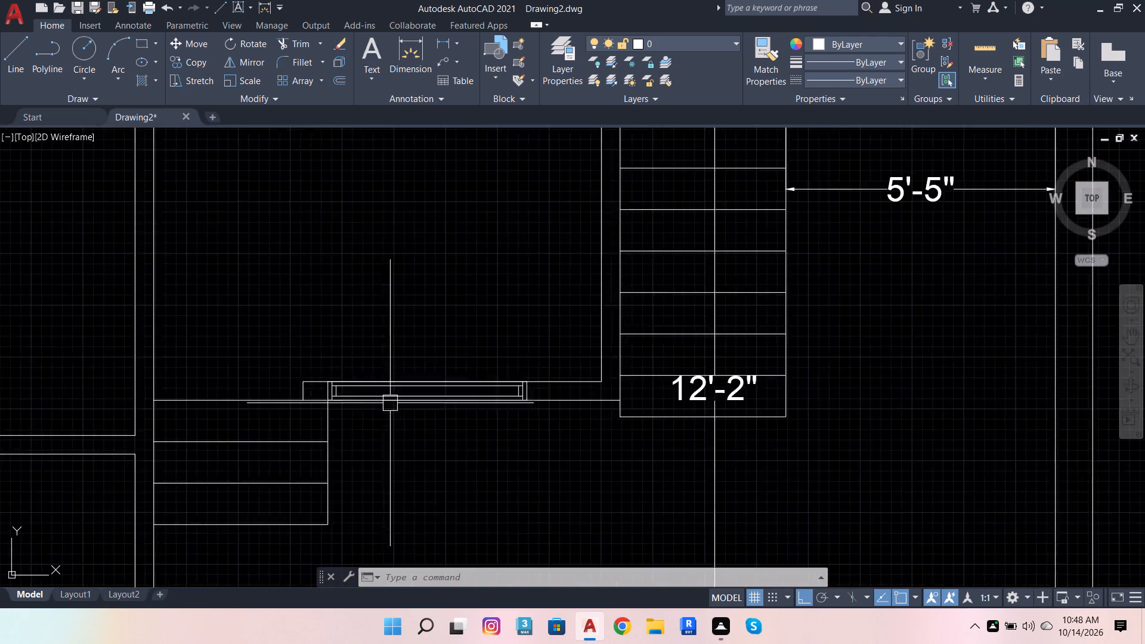
pyautogui.scroll(1, 390, 403)
pyautogui.click(422, 389)
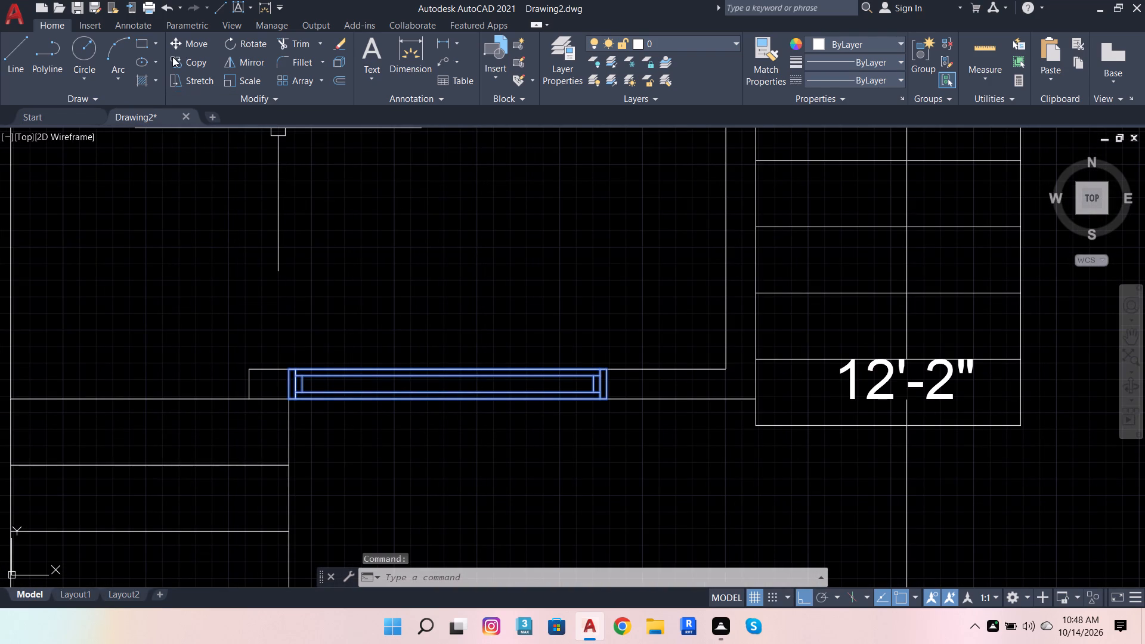
pyautogui.click(172, 57)
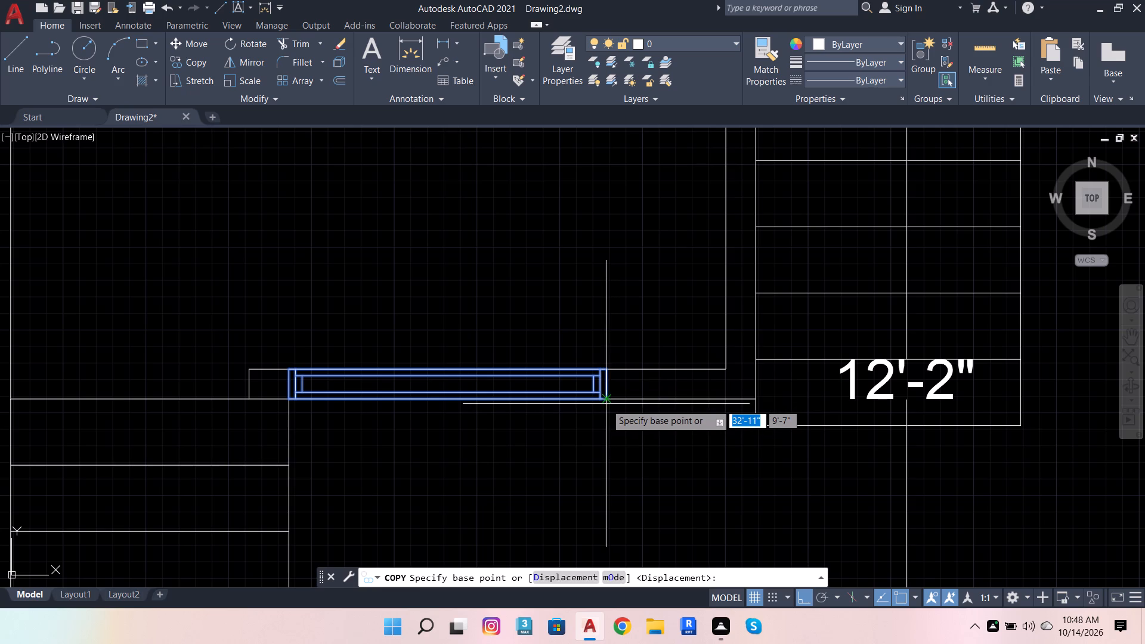
pyautogui.click(605, 398)
pyautogui.scroll(-4, 544, 427)
pyautogui.scroll(3, 679, 311)
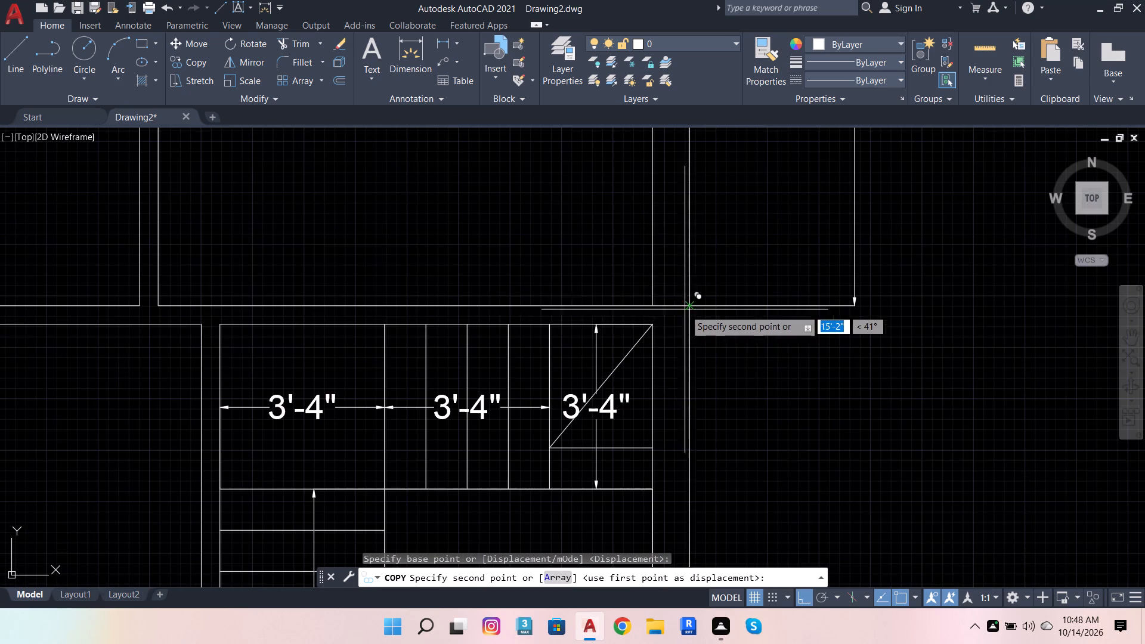
pyautogui.click(650, 327)
pyautogui.scroll(-3, 663, 329)
pyautogui.press('Escape')
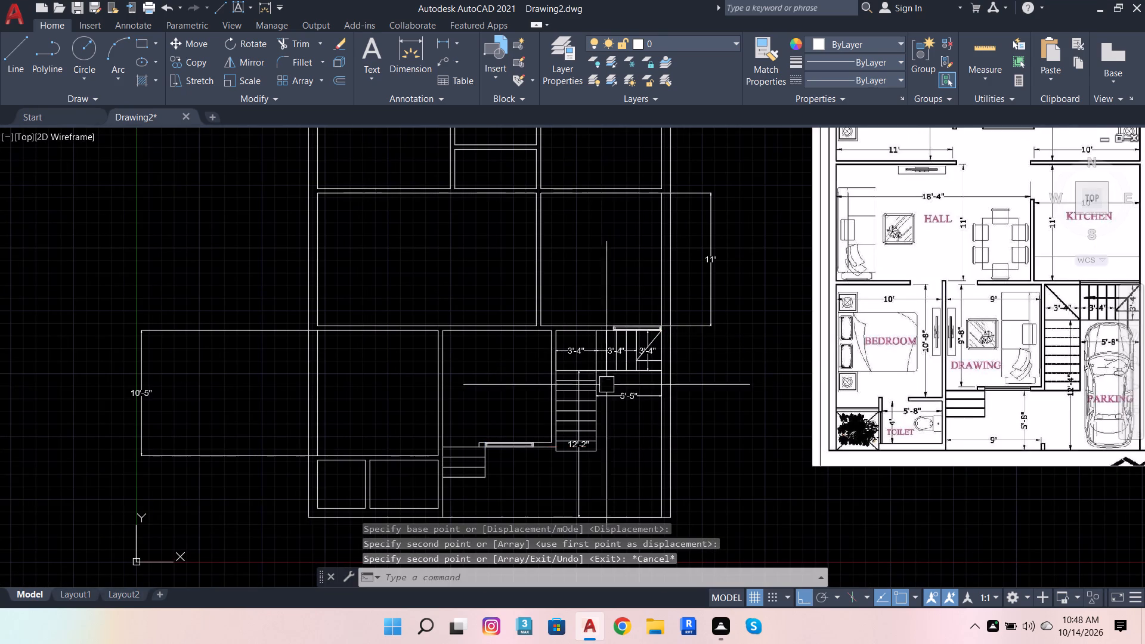
# Copy the drawing room window into the wall above the planter space beside the toilet, with its lower-left corner at that space's upper-left corner.
pyautogui.scroll(-1, 513, 413)
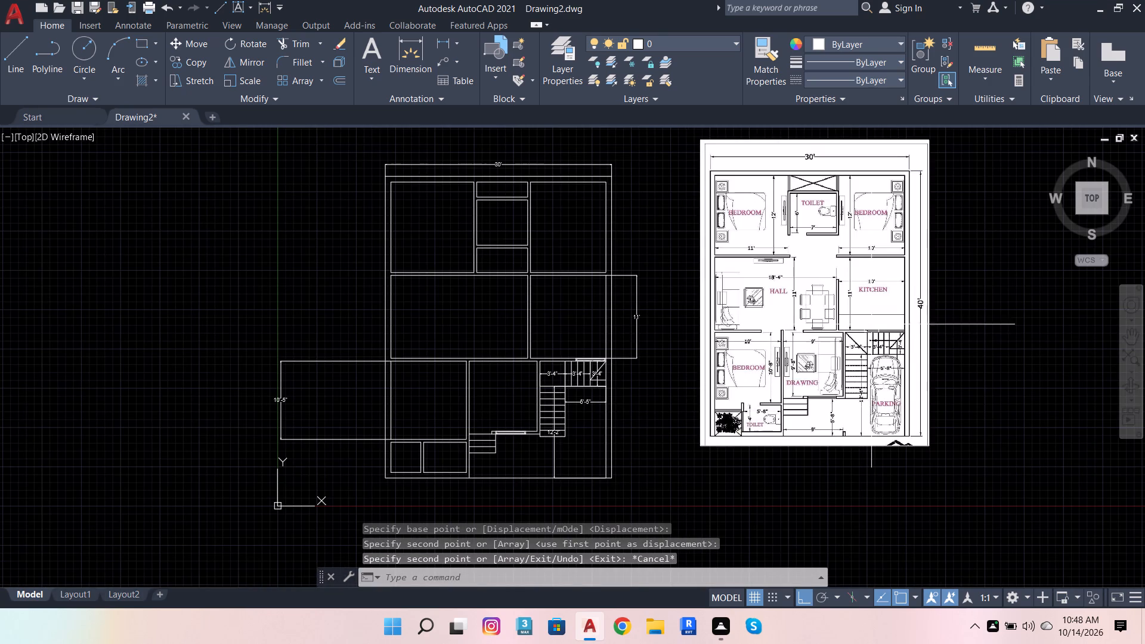
pyautogui.scroll(3, 726, 457)
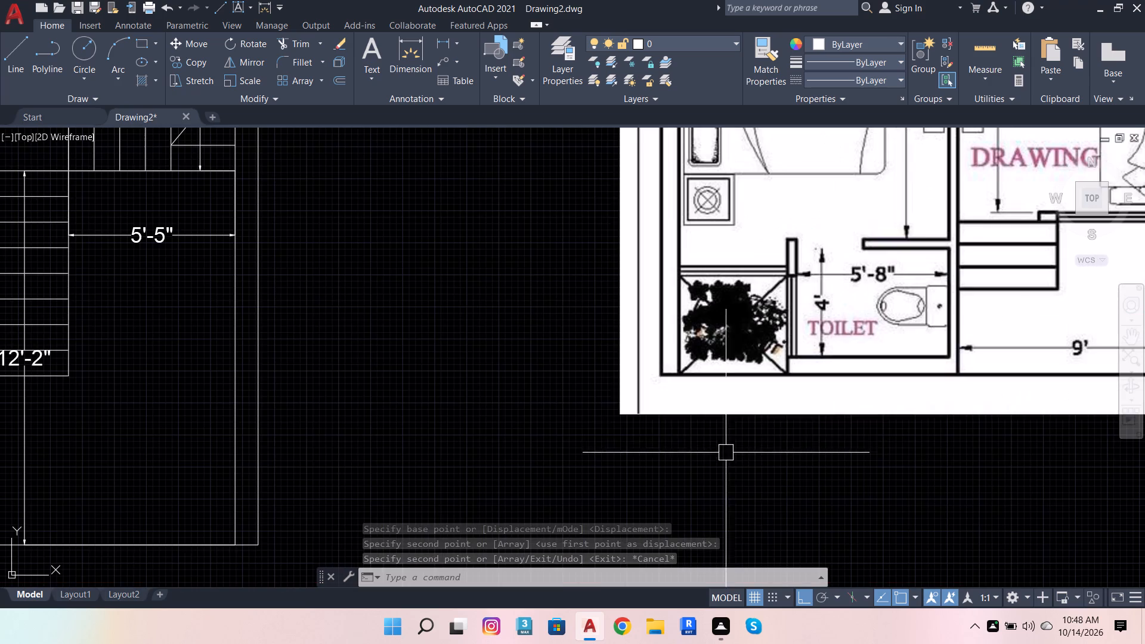
pyautogui.scroll(-2, 801, 352)
pyautogui.scroll(2, 388, 376)
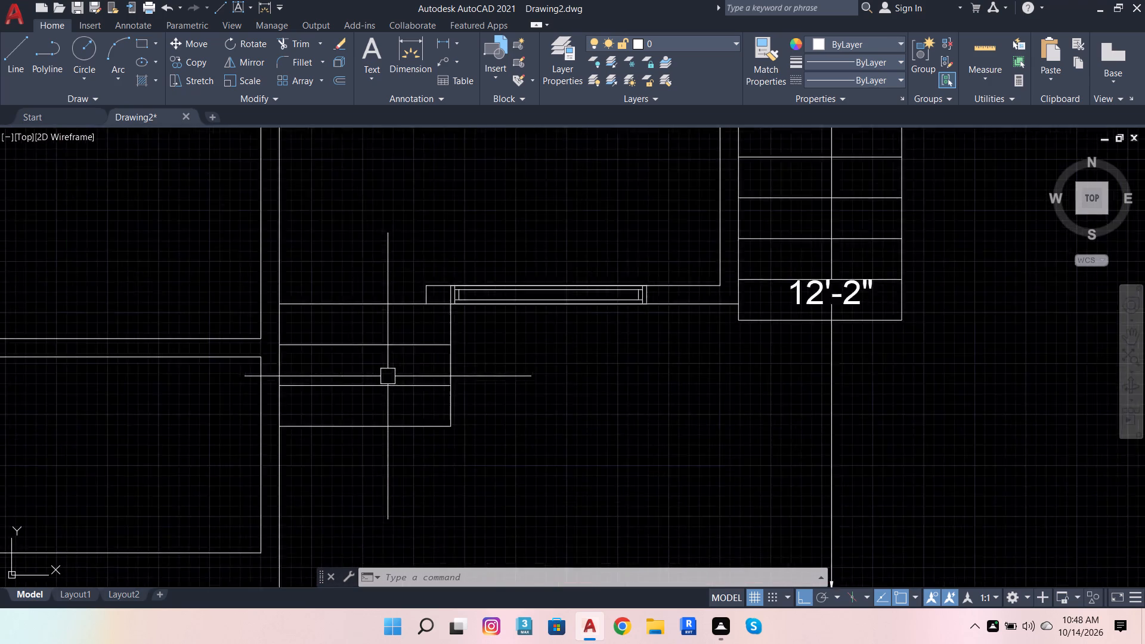
pyautogui.scroll(2, 388, 376)
pyautogui.click(584, 248)
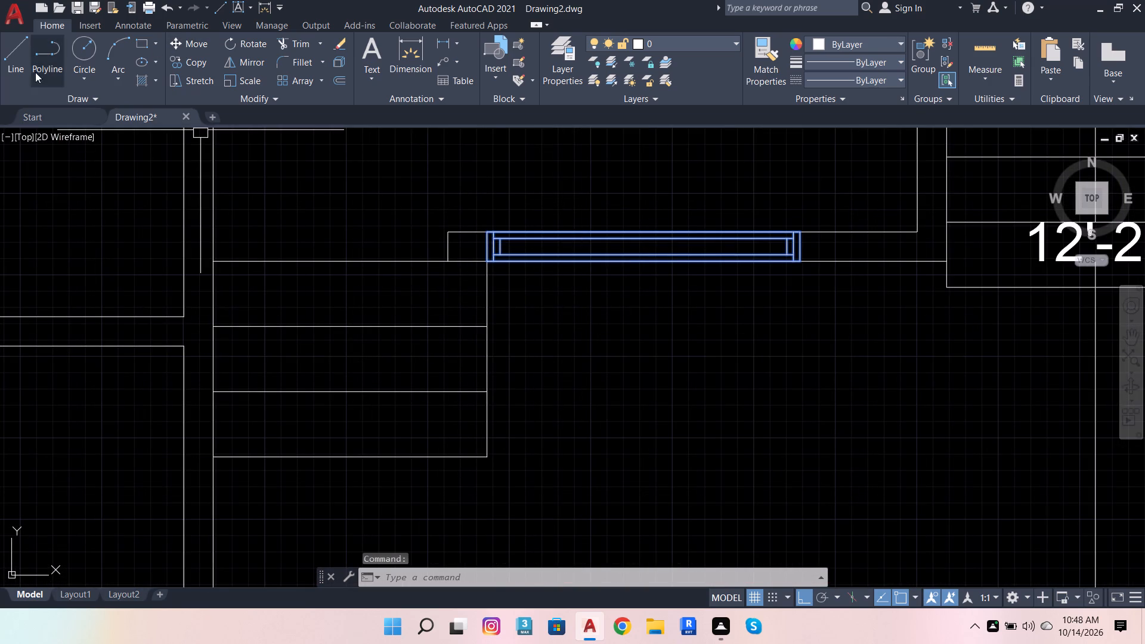
pyautogui.click(176, 59)
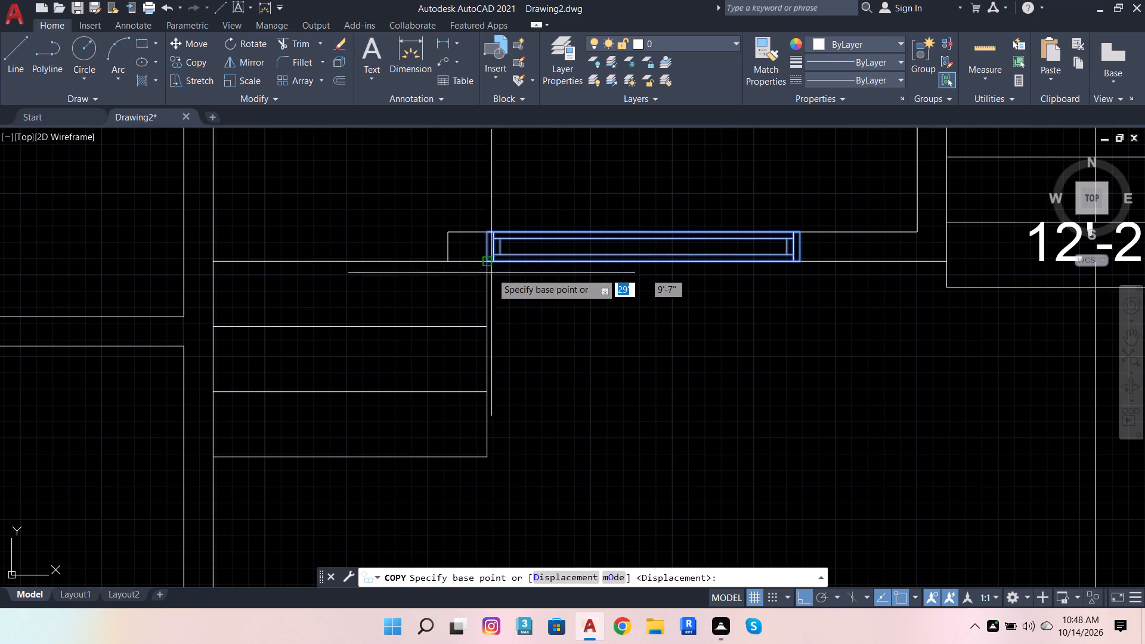
pyautogui.click(483, 262)
pyautogui.scroll(-5, 697, 264)
pyautogui.scroll(3, 578, 301)
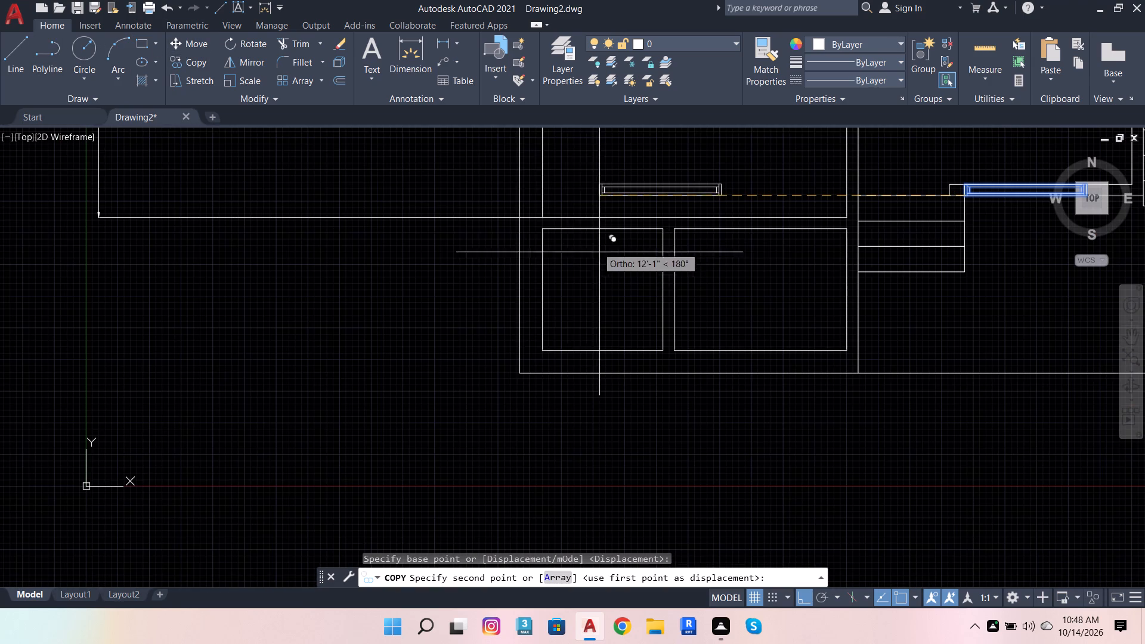
pyautogui.click(549, 228)
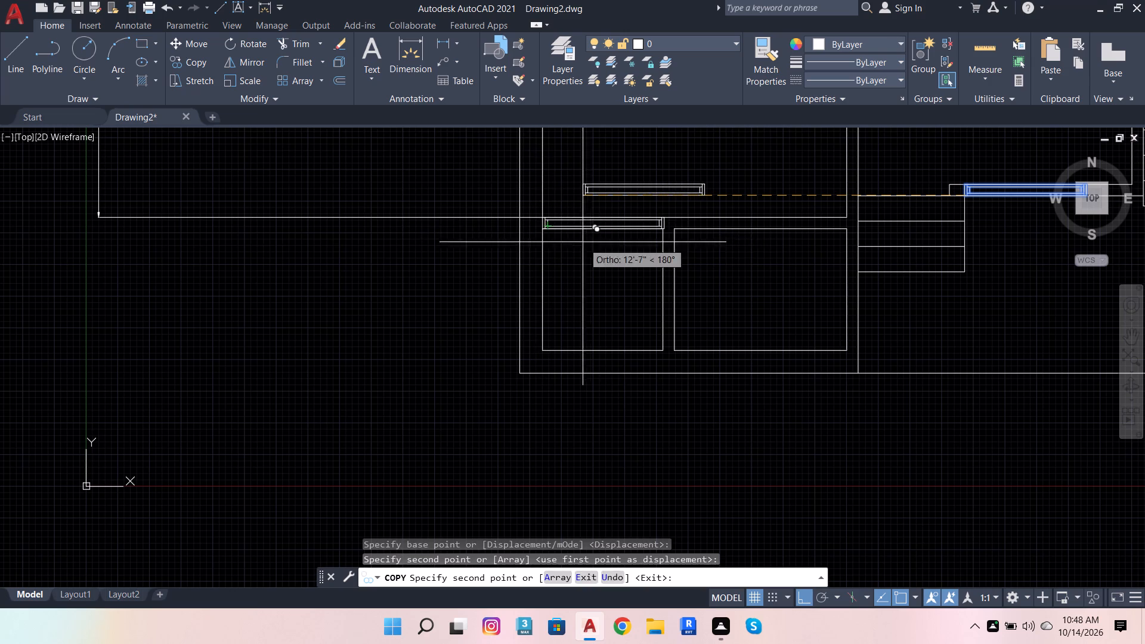
pyautogui.press('Escape')
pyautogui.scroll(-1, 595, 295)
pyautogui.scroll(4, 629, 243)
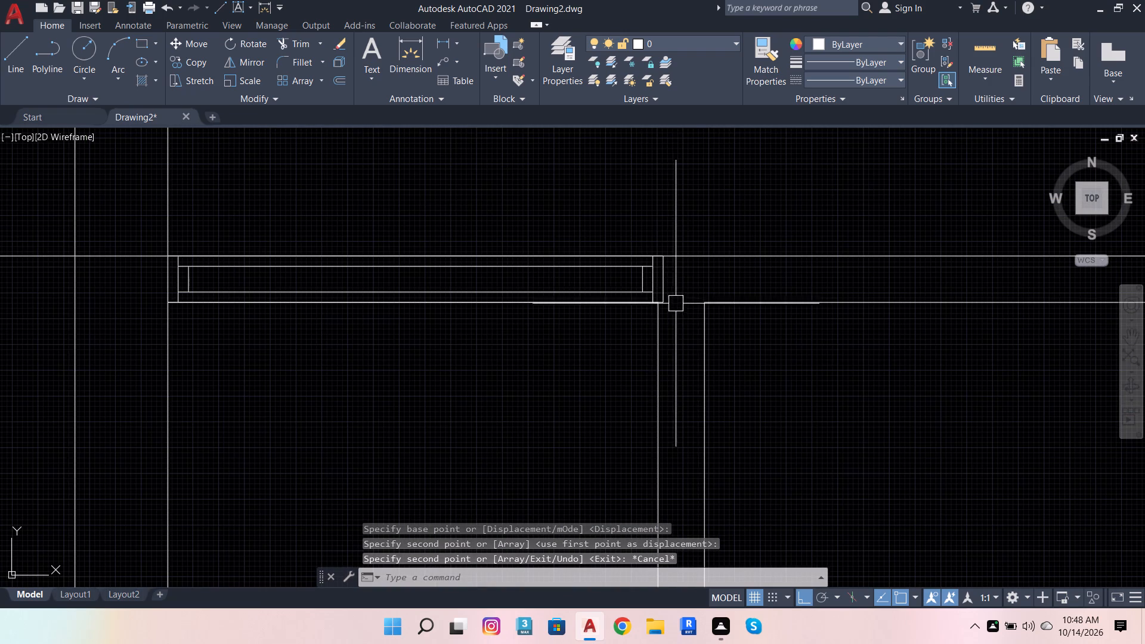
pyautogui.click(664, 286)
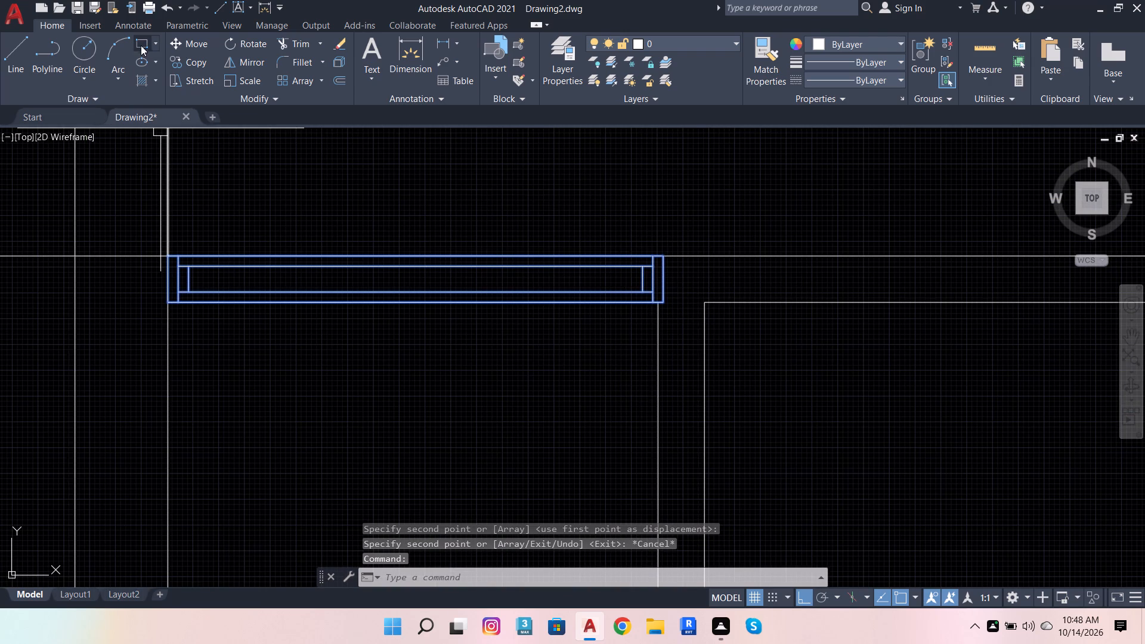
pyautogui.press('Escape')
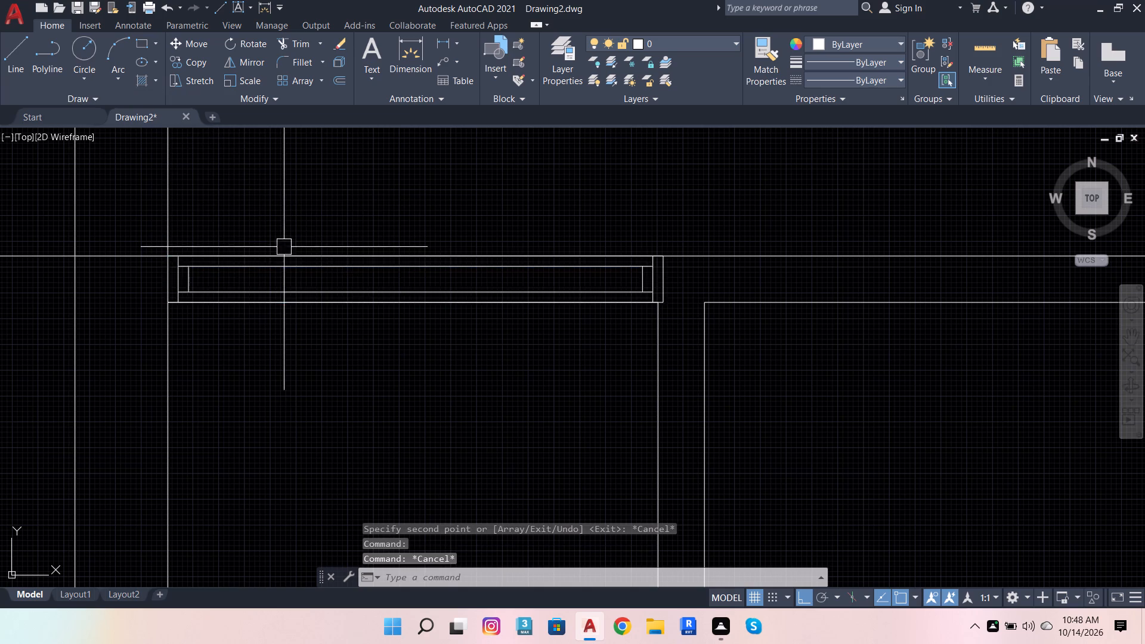
# Delete the window copy placed in the wall above the planter space.
pyautogui.click(322, 286)
pyautogui.press('Delete')
# Draw a wall stub 1'2" high and 4.5" wide up into the bedroom from the wall between the planter and toilet.
pyautogui.scroll(-2, 417, 323)
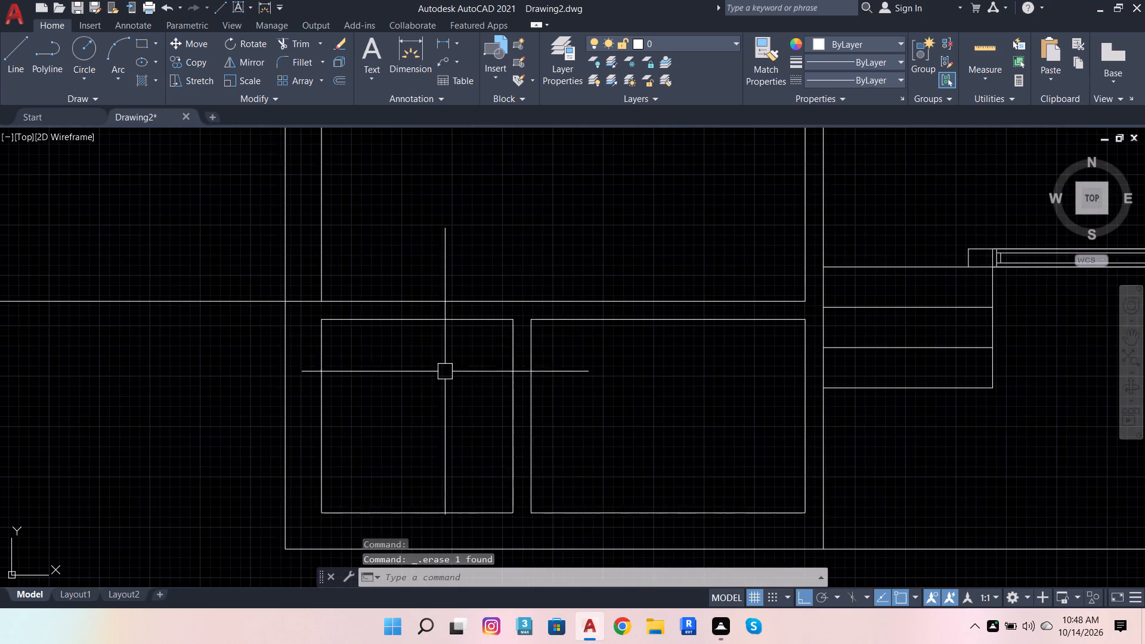
pyautogui.scroll(-1, 445, 371)
pyautogui.scroll(-5, 426, 439)
pyautogui.scroll(4, 487, 429)
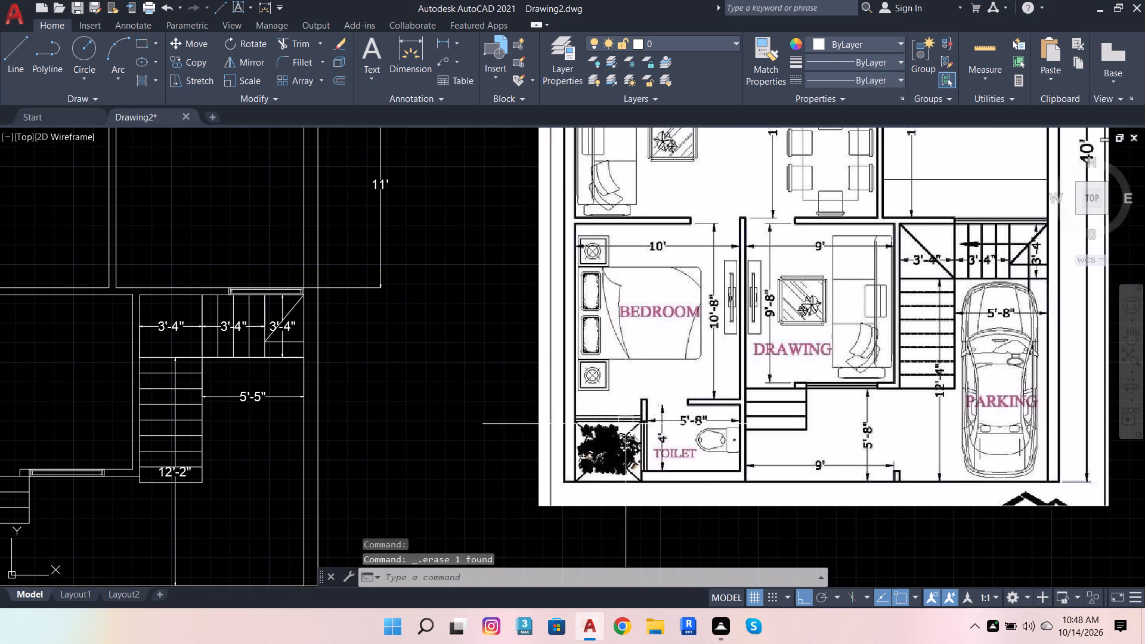
pyautogui.scroll(2, 666, 425)
pyautogui.scroll(-5, 671, 408)
pyautogui.scroll(-1, 546, 374)
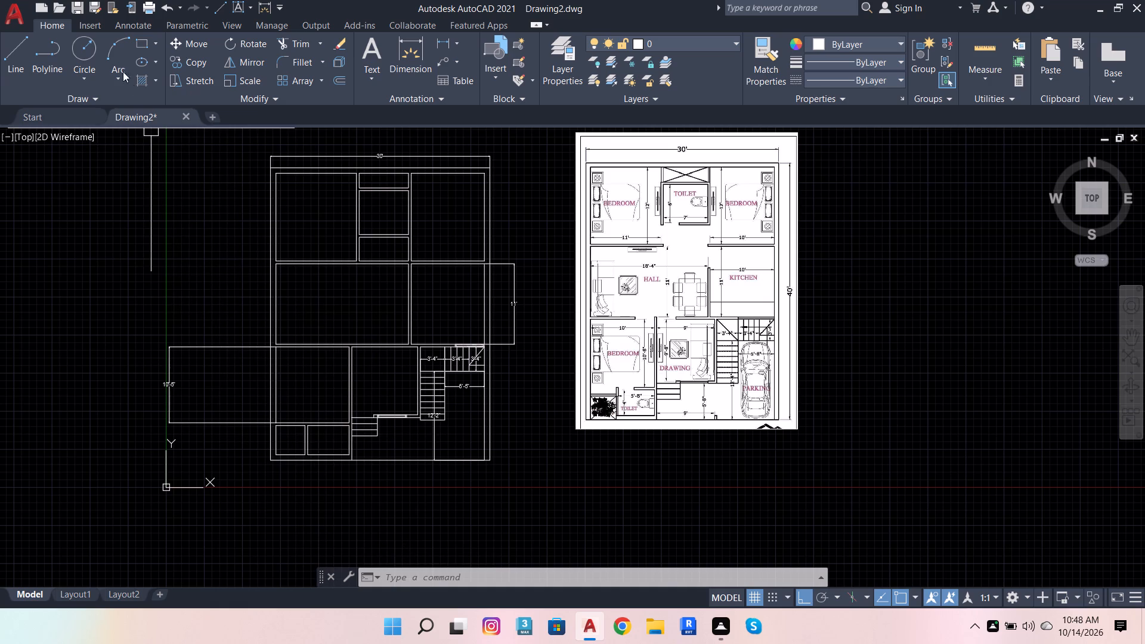
pyautogui.click(16, 60)
pyautogui.scroll(3, 297, 402)
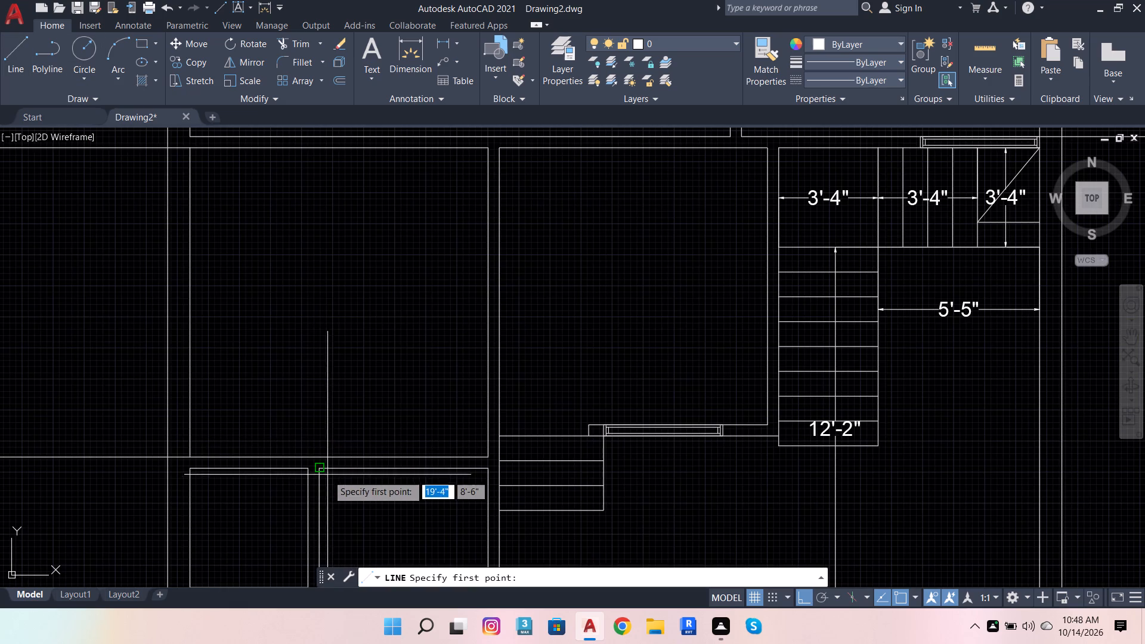
pyautogui.click(320, 465)
pyautogui.write("1'")
pyautogui.press('2')
pyautogui.press('Return')
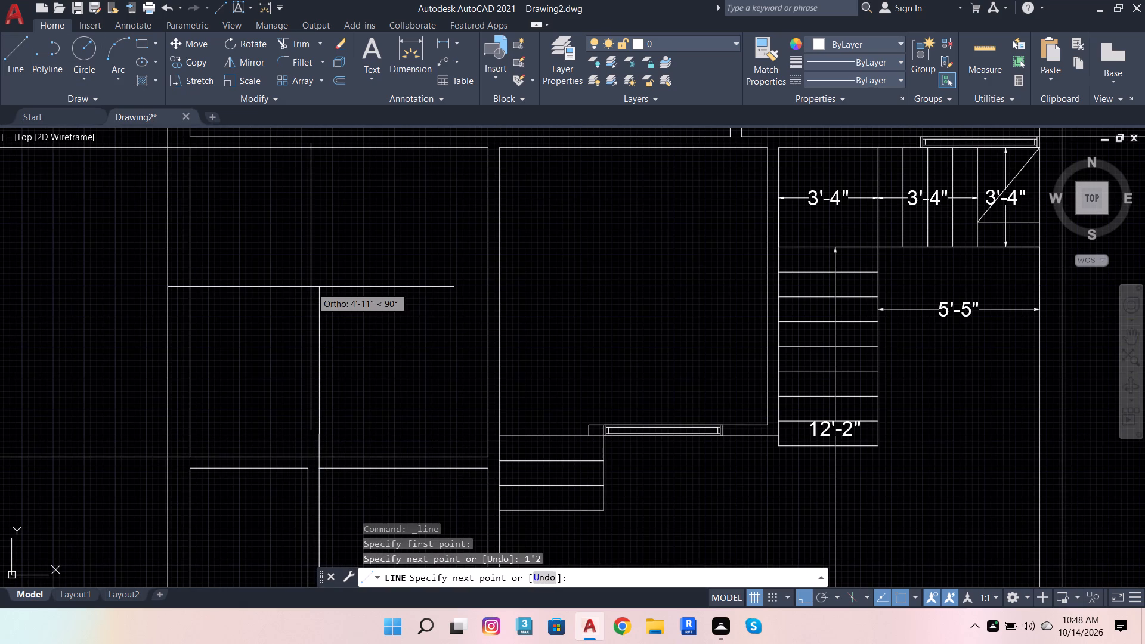
pyautogui.write('4.5')
pyautogui.press('Return')
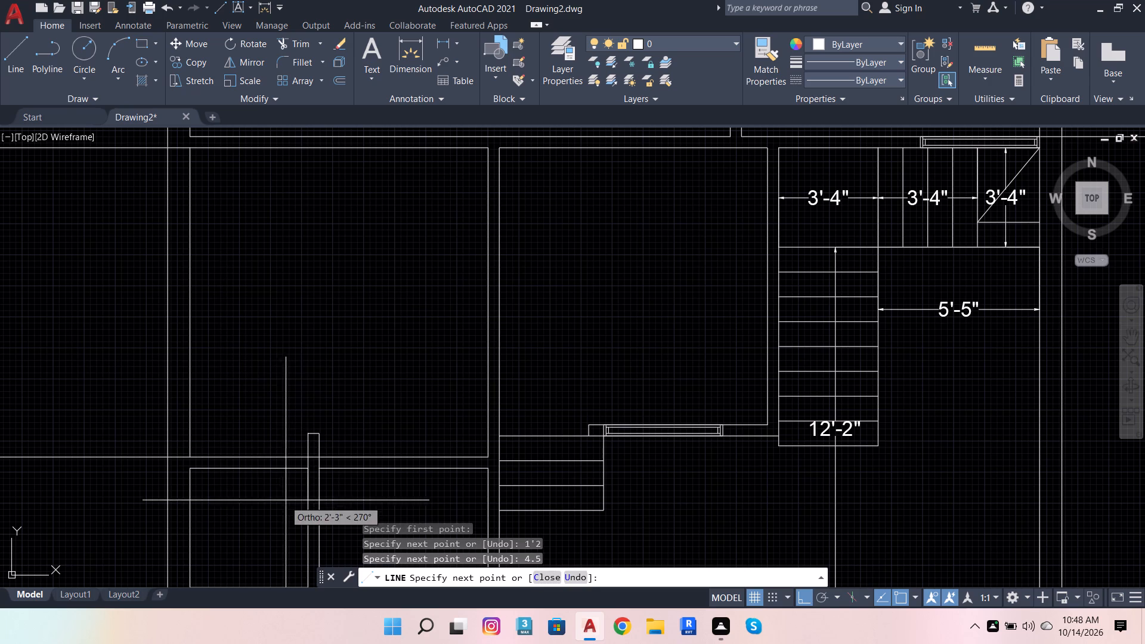
pyautogui.click(306, 468)
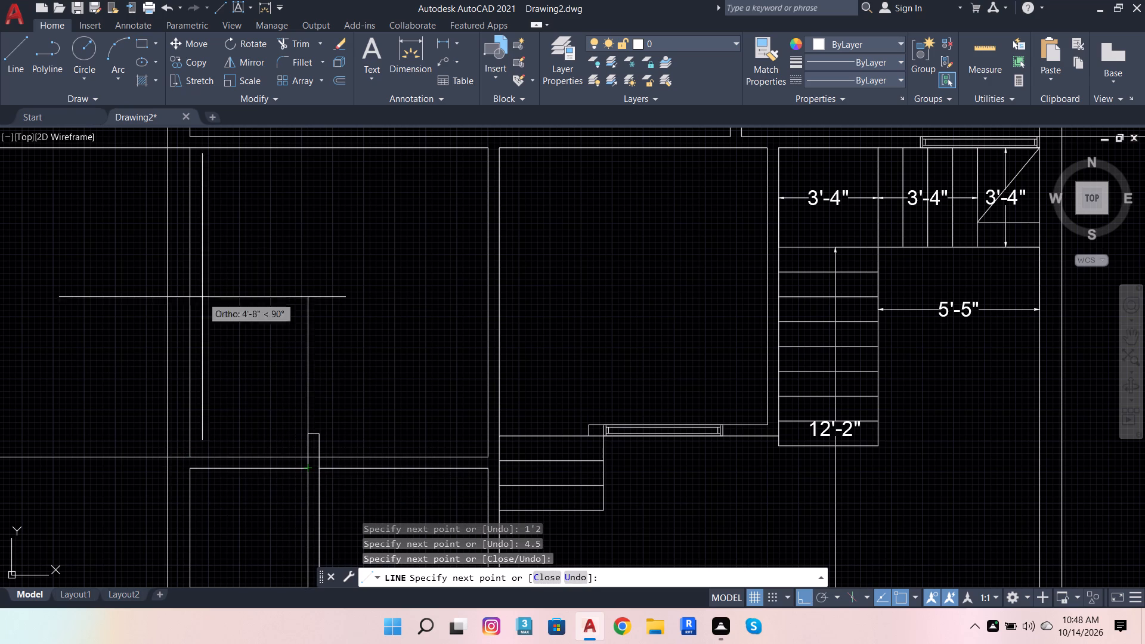
pyautogui.press('Escape')
# Trim the bedroom's bottom wall line where it crosses the new wall stub.
pyautogui.click(294, 40)
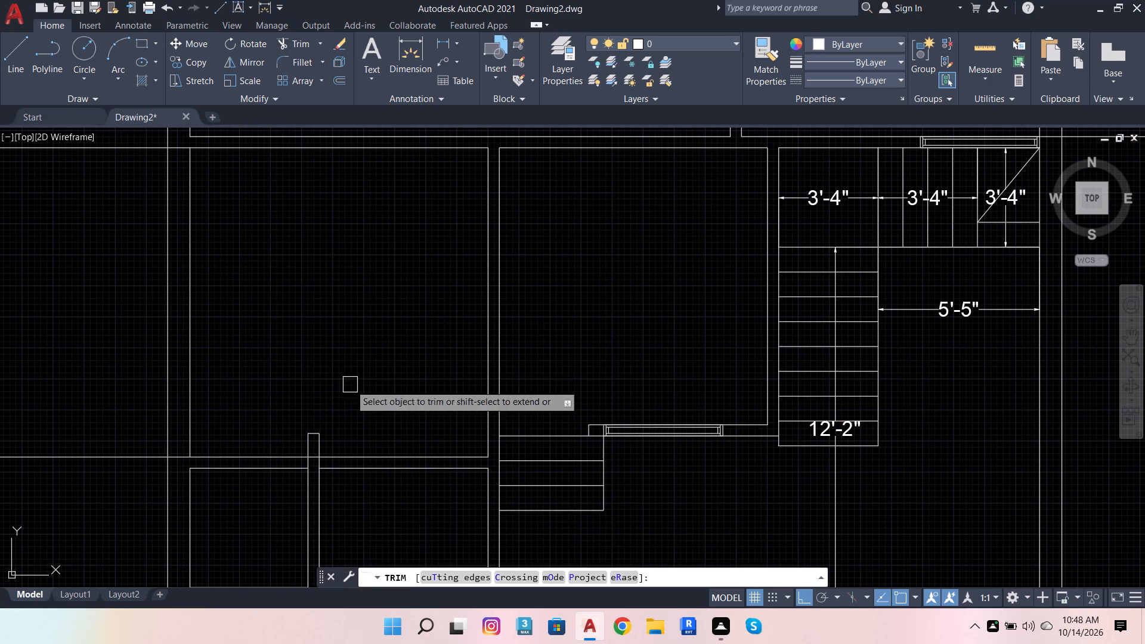
pyautogui.scroll(3, 331, 528)
pyautogui.click(274, 290)
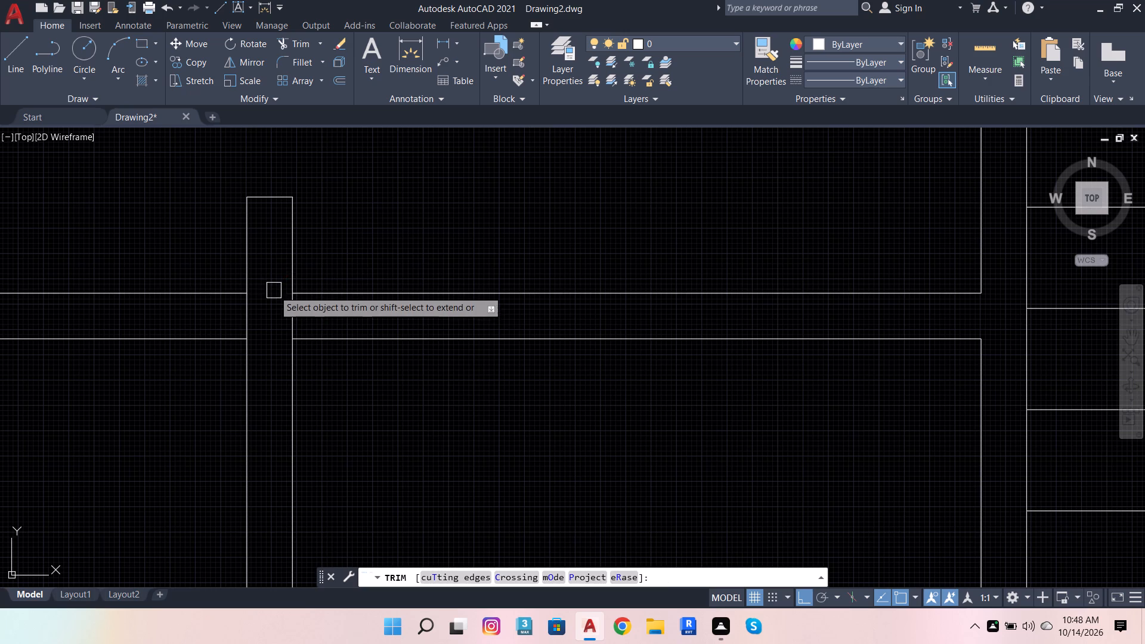
pyautogui.scroll(-4, 411, 391)
pyautogui.scroll(2, 362, 426)
pyautogui.press('Escape')
pyautogui.press('Escape')
pyautogui.press('Escape')
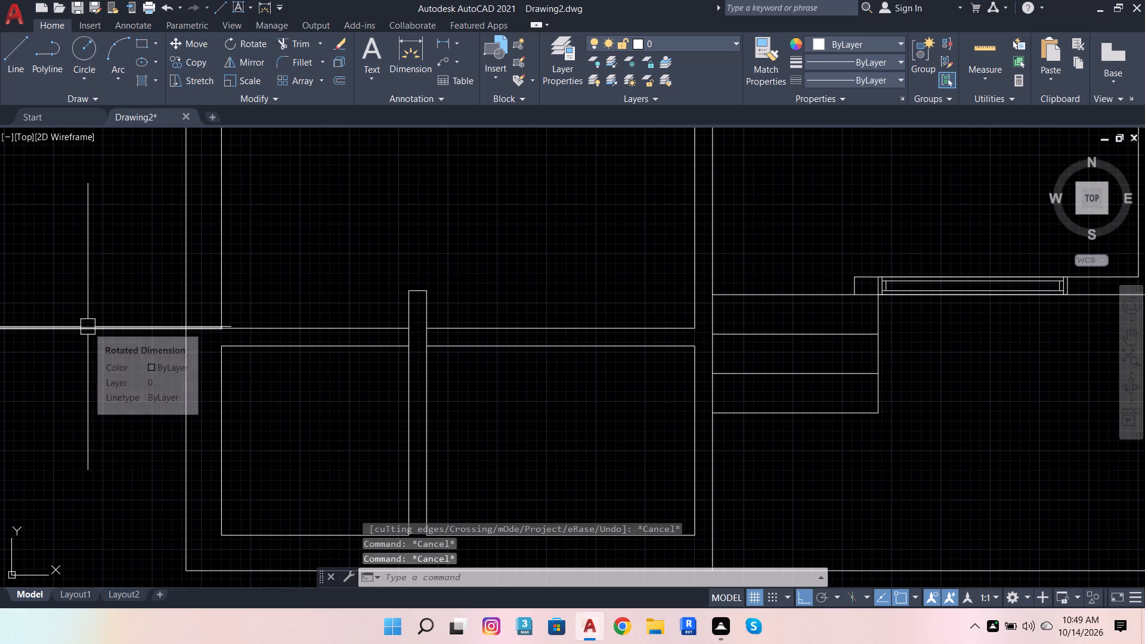
pyautogui.press('Escape')
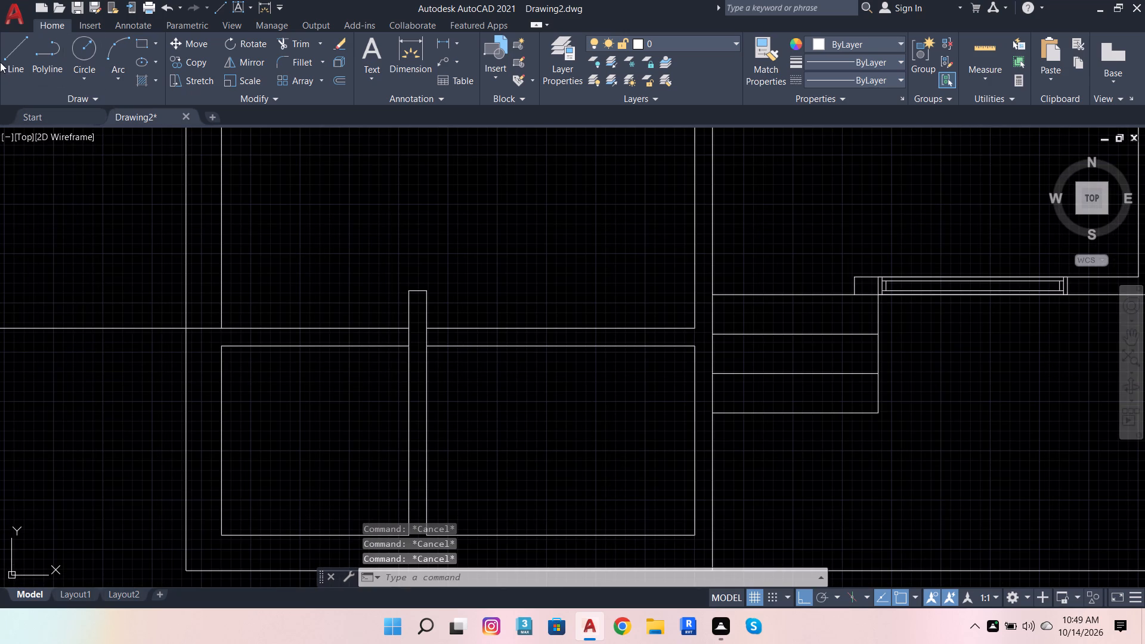
# Draw short vertical lines across the wall thickness at both ends of the wall above the planter space.
pyautogui.click(13, 53)
pyautogui.click(218, 330)
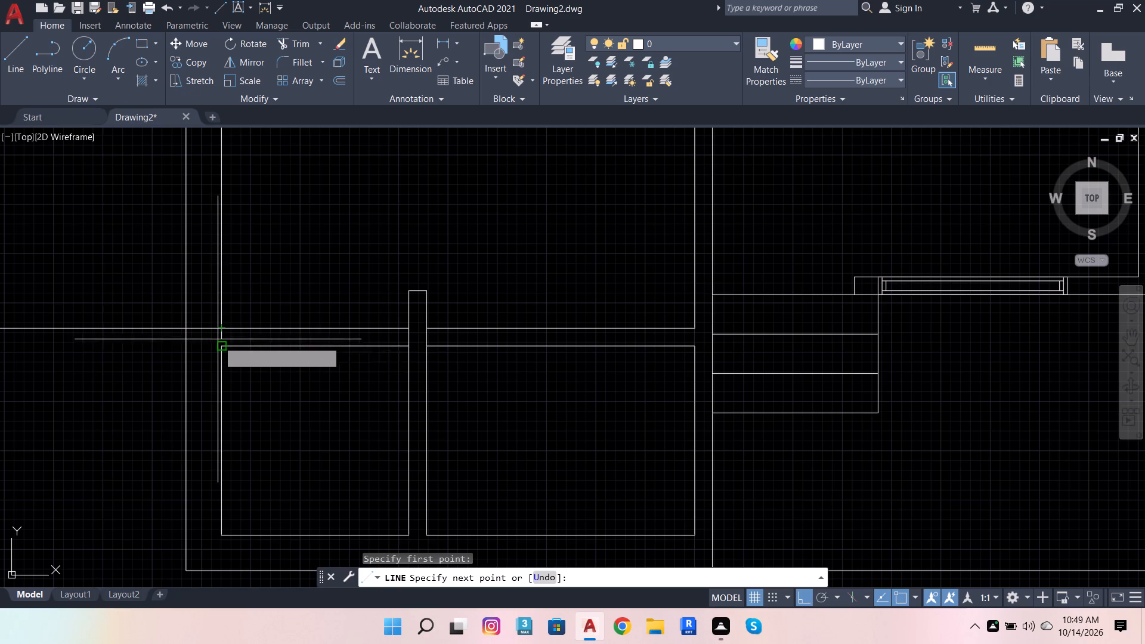
pyautogui.click(218, 342)
pyautogui.press('Escape')
pyautogui.press('Escape')
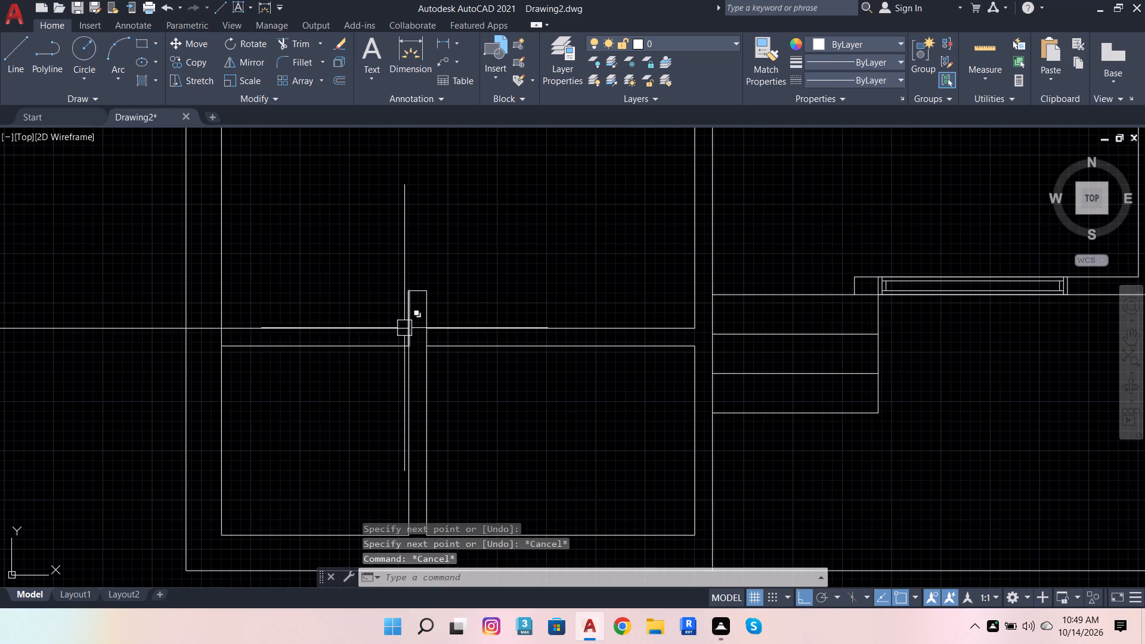
pyautogui.scroll(3, 224, 336)
pyautogui.click(203, 342)
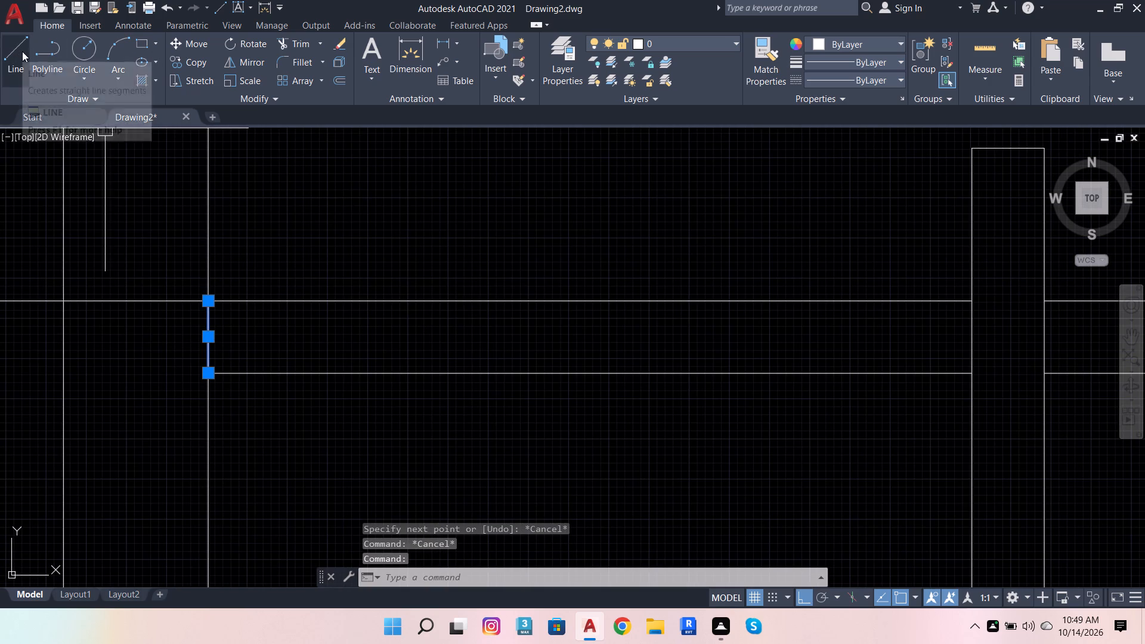
pyautogui.press('Escape')
pyautogui.click(208, 354)
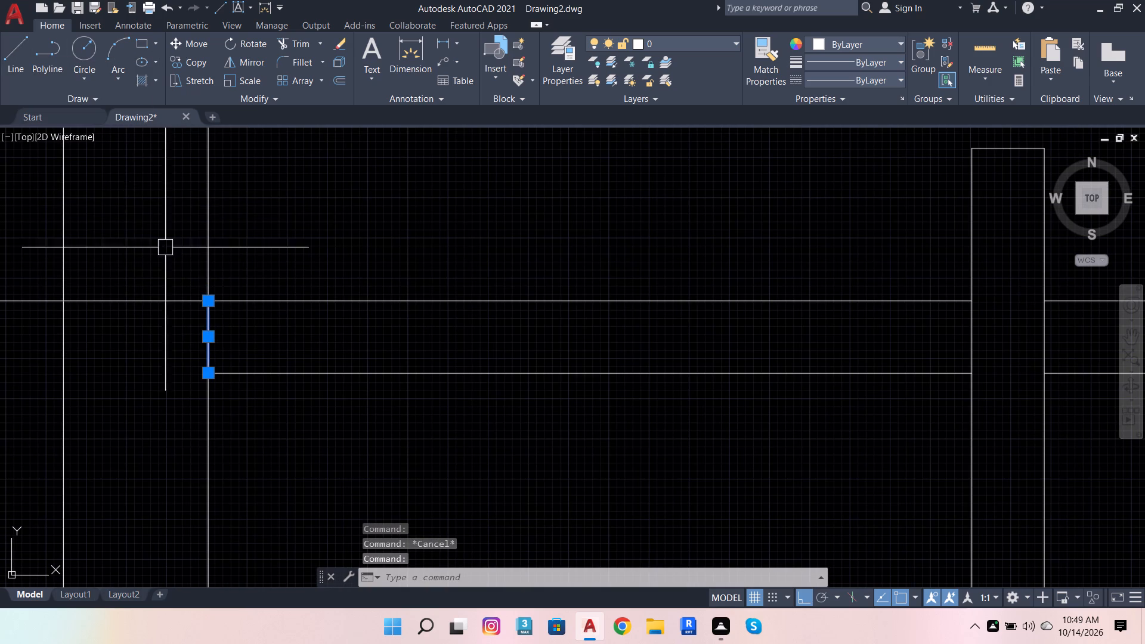
pyautogui.press('Escape')
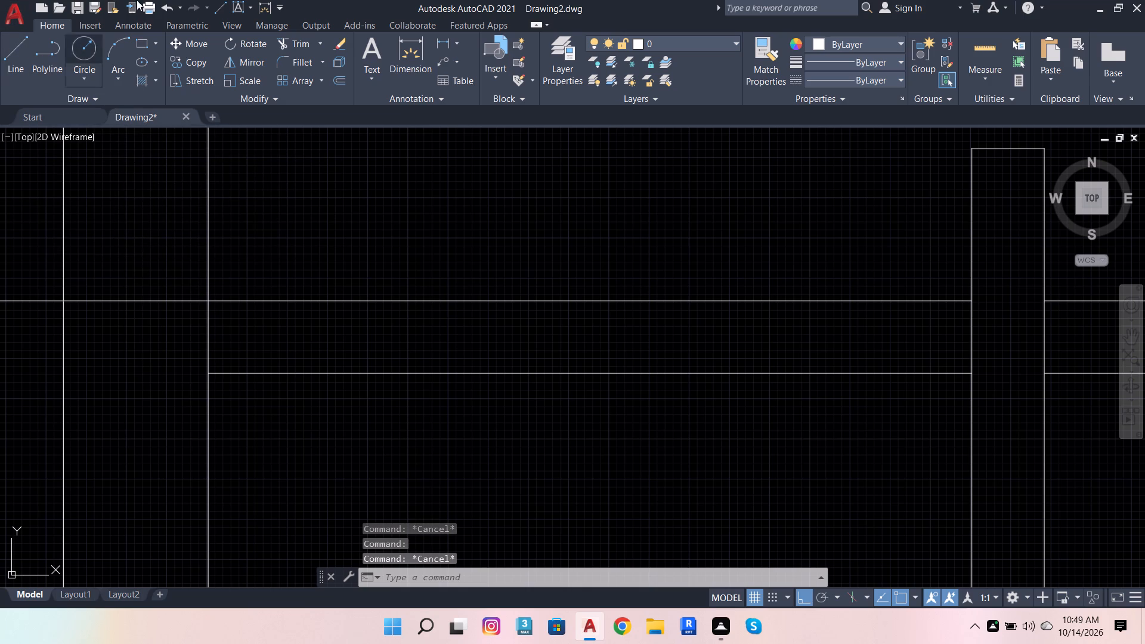
pyautogui.click(19, 41)
pyautogui.click(972, 305)
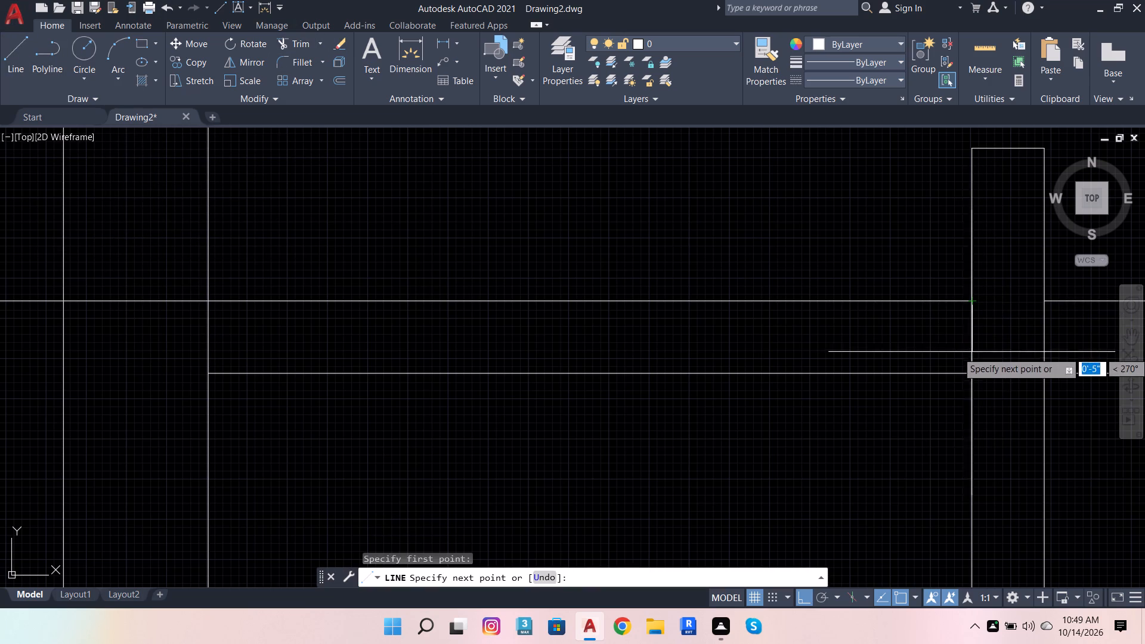
pyautogui.click(971, 371)
pyautogui.press('Escape')
# Move the two short wall-end lines straight down to the empty area below the floor plan.
pyautogui.click(968, 354)
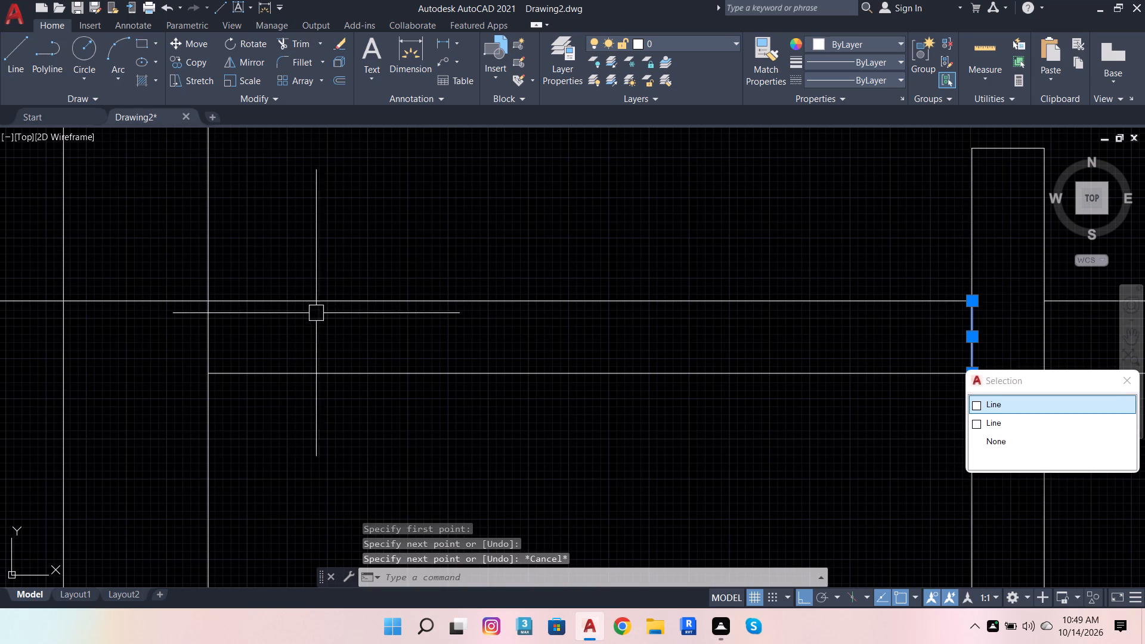
pyautogui.click(209, 336)
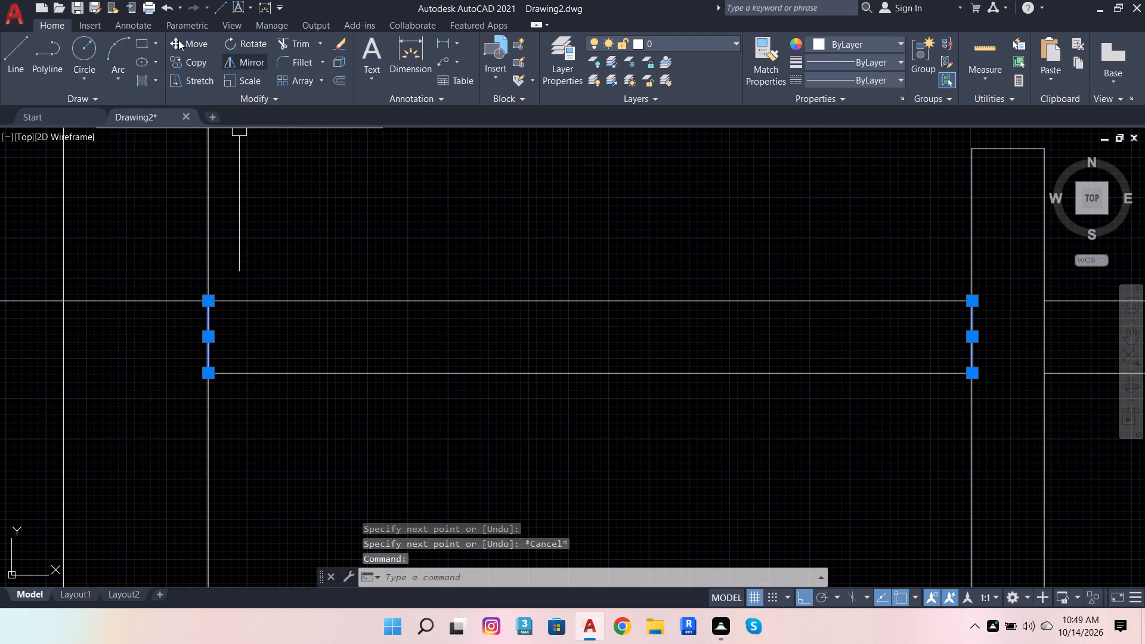
pyautogui.click(190, 39)
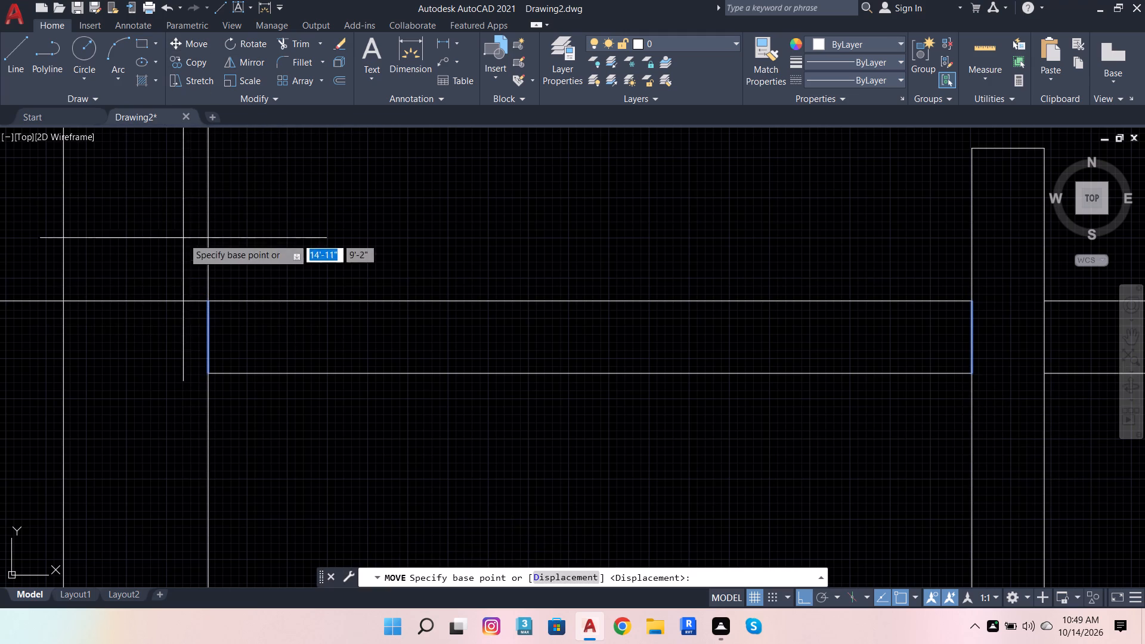
pyautogui.click(204, 368)
pyautogui.scroll(-6, 304, 231)
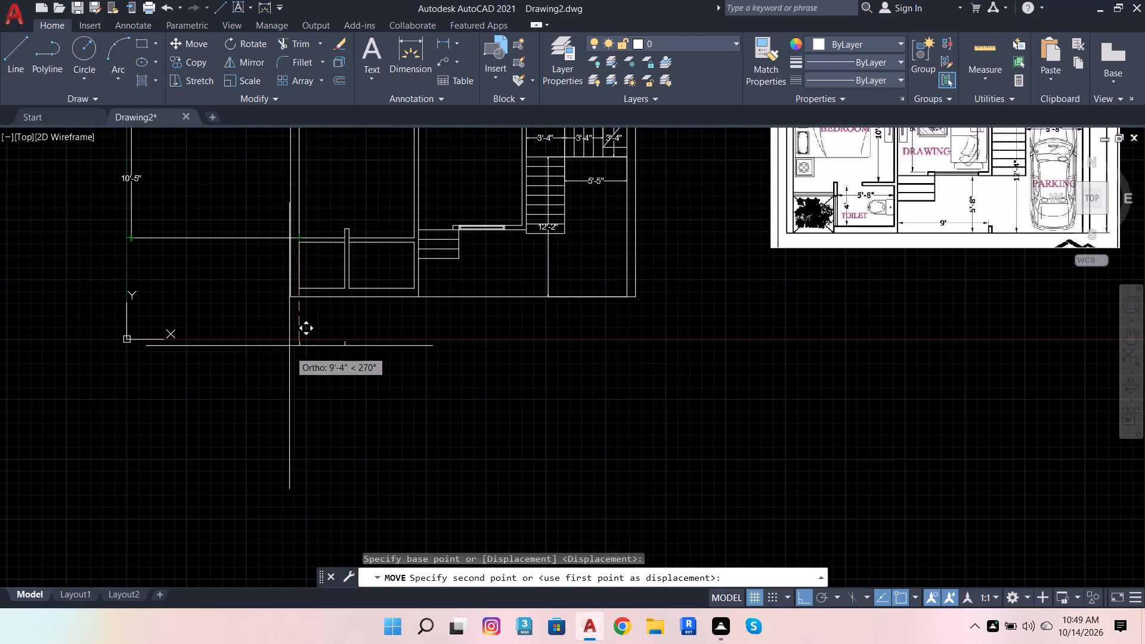
pyautogui.scroll(2, 289, 351)
pyautogui.click(288, 352)
pyautogui.press('Escape')
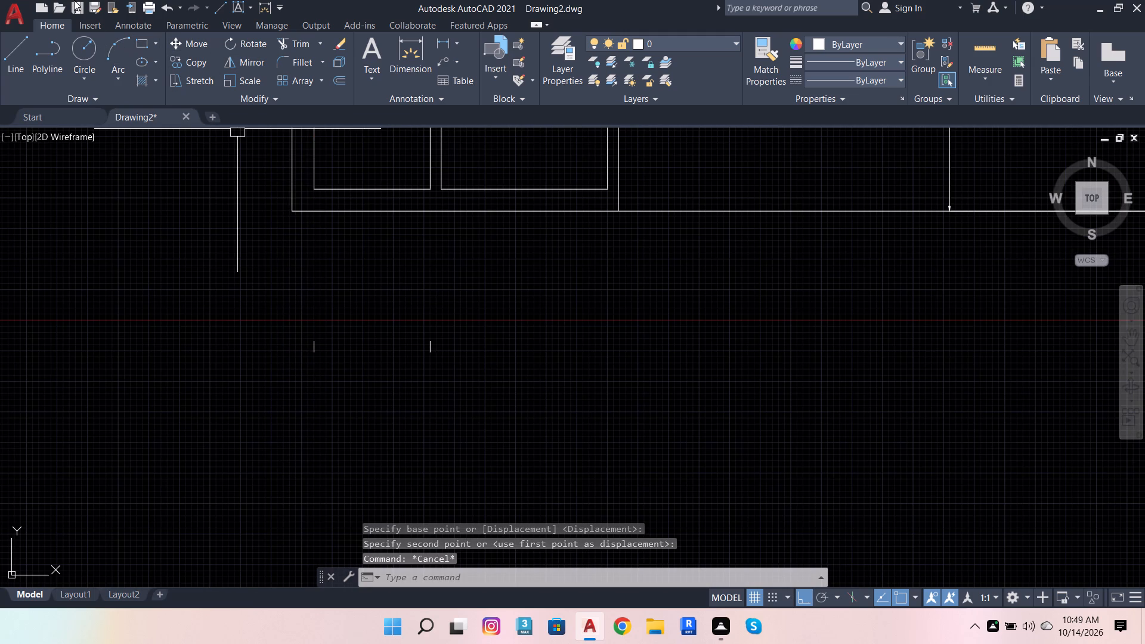
# Join the upper and lower ends of the two moved lines with horizontal lines to form a closed rectangle.
pyautogui.click(8, 43)
pyautogui.scroll(3, 278, 345)
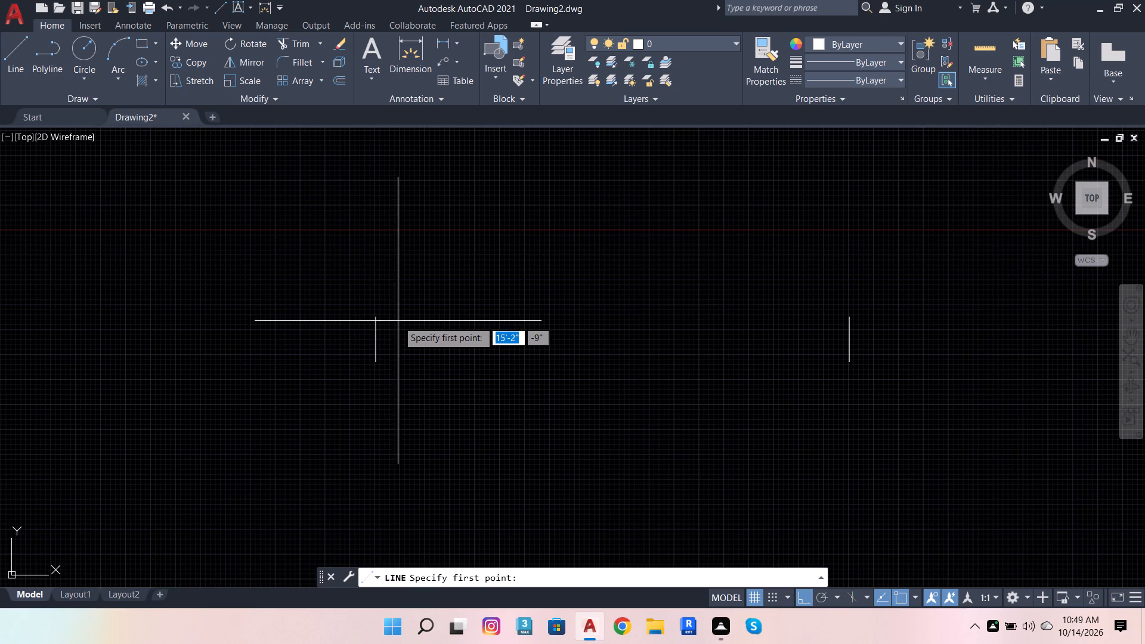
pyautogui.click(380, 316)
pyautogui.click(850, 323)
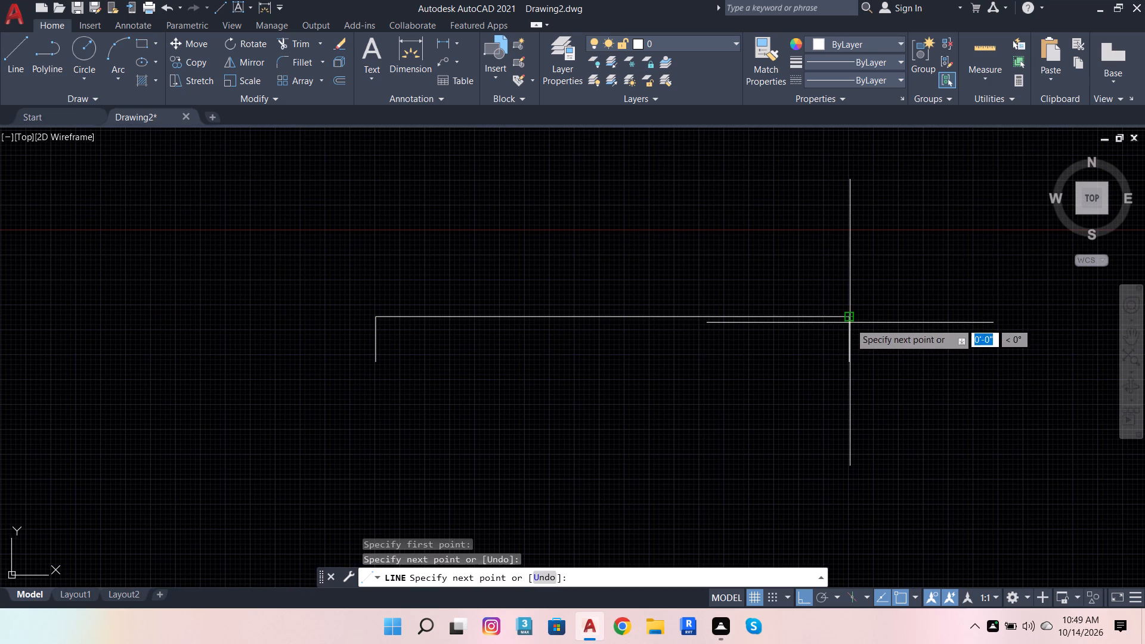
pyautogui.press('space')
pyautogui.press('space')
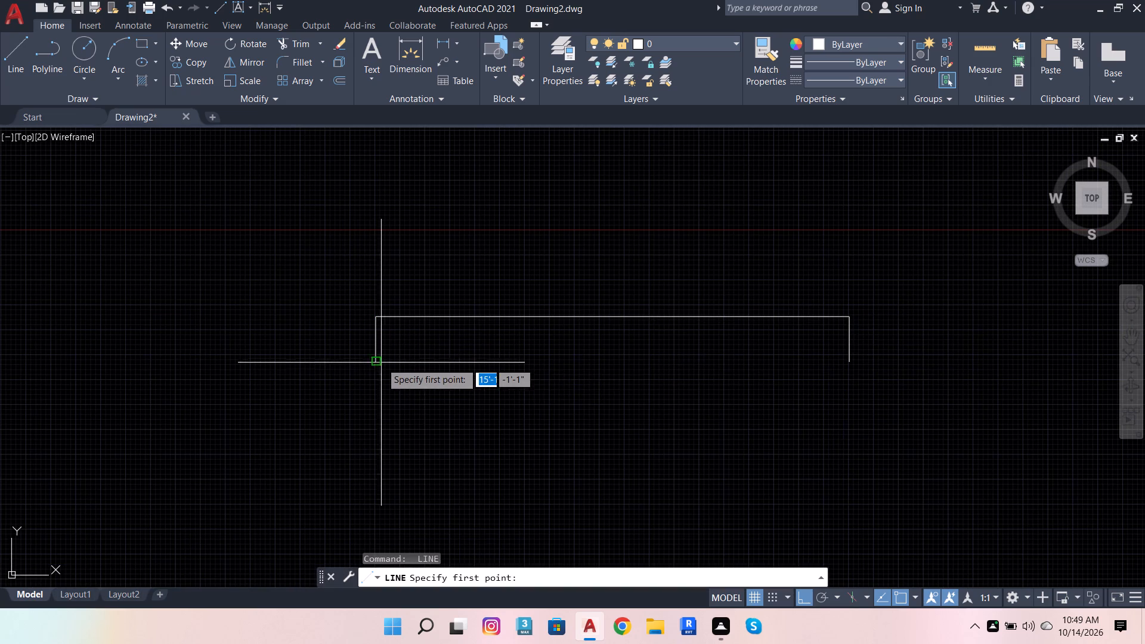
pyautogui.click(376, 362)
pyautogui.click(849, 367)
pyautogui.press('space')
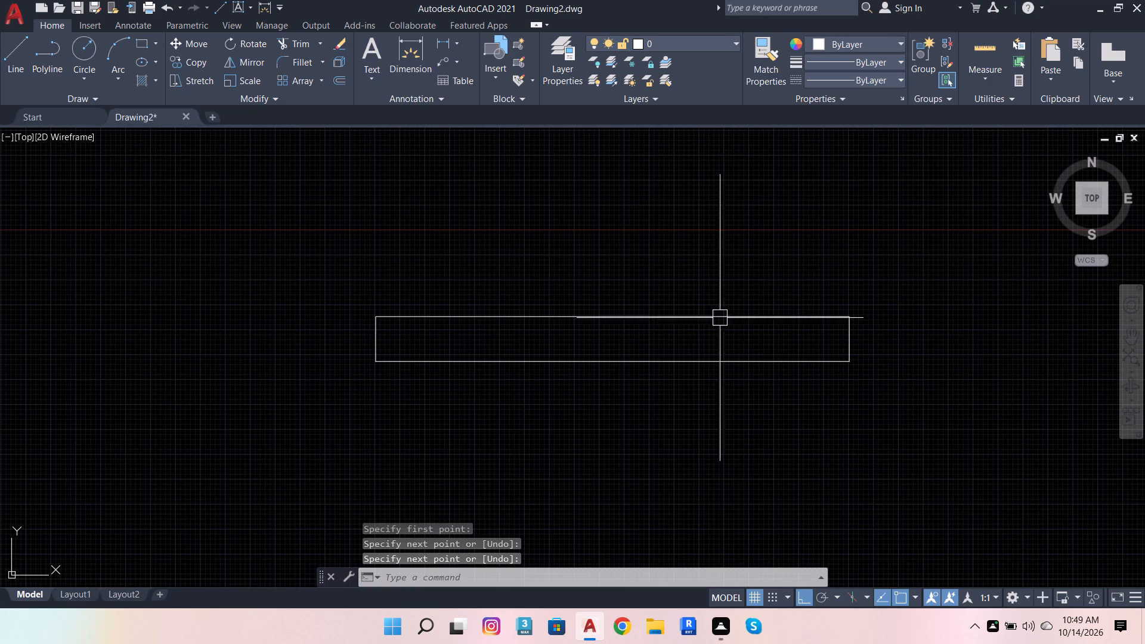
# Offset both short end lines of the rectangle inward twice at a distance of 1.6".
pyautogui.click(383, 337)
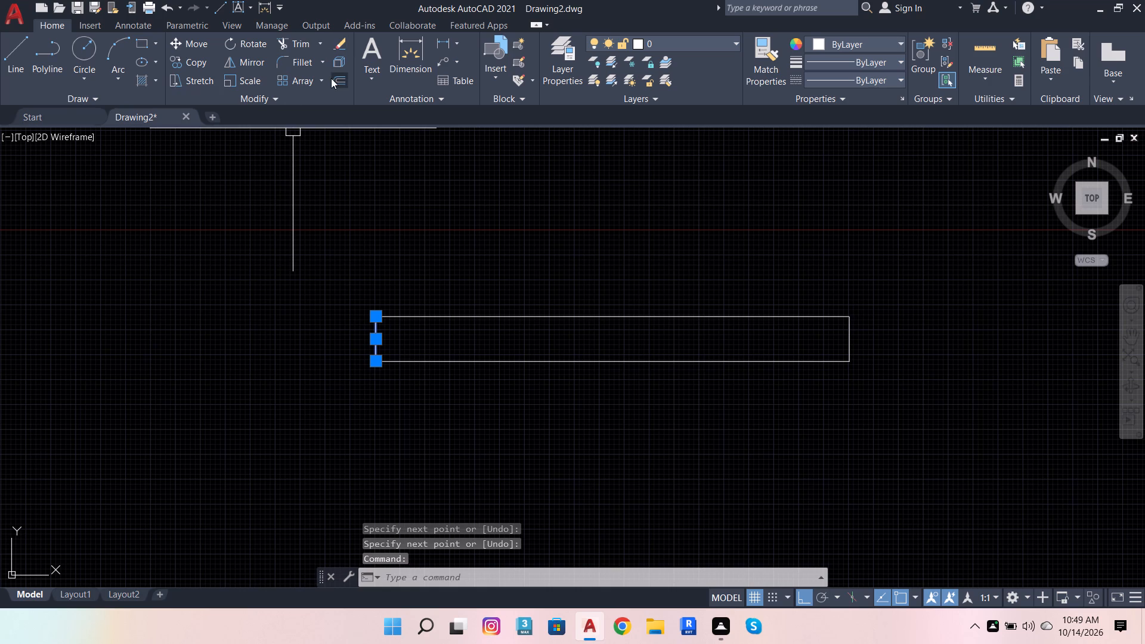
pyautogui.click(342, 80)
pyautogui.click(372, 314)
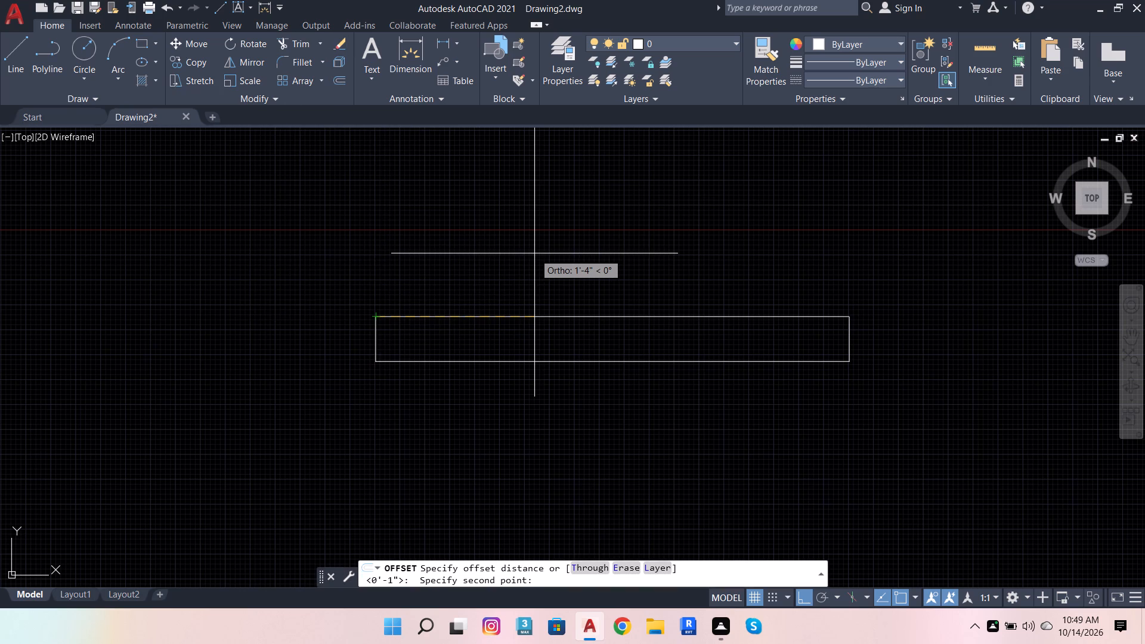
pyautogui.write('1.6')
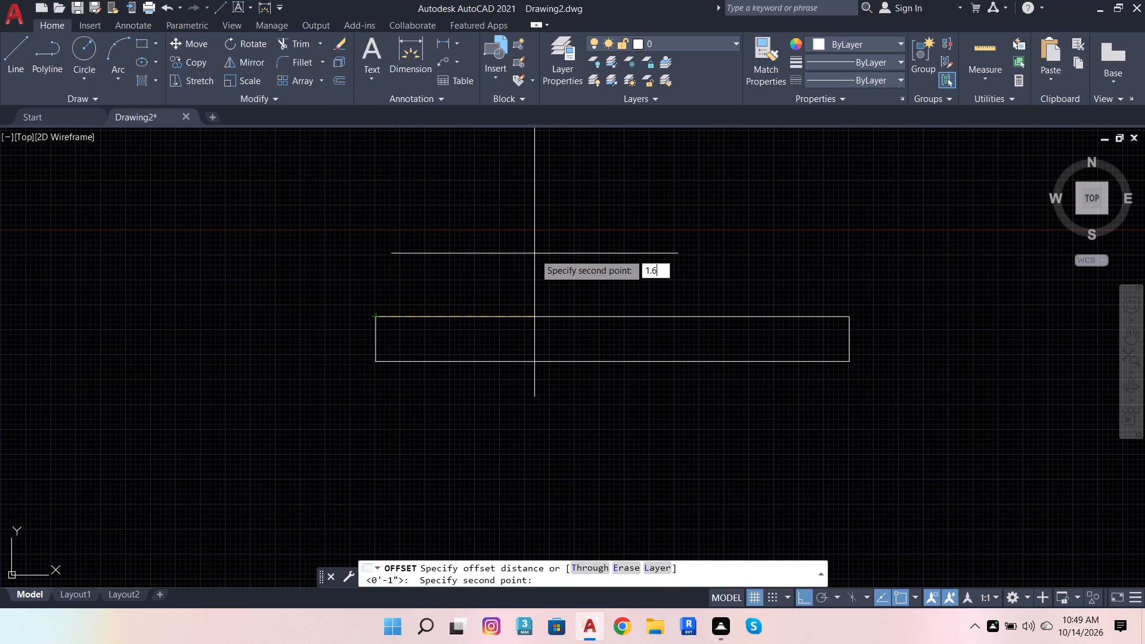
pyautogui.press('Return')
pyautogui.click(534, 253)
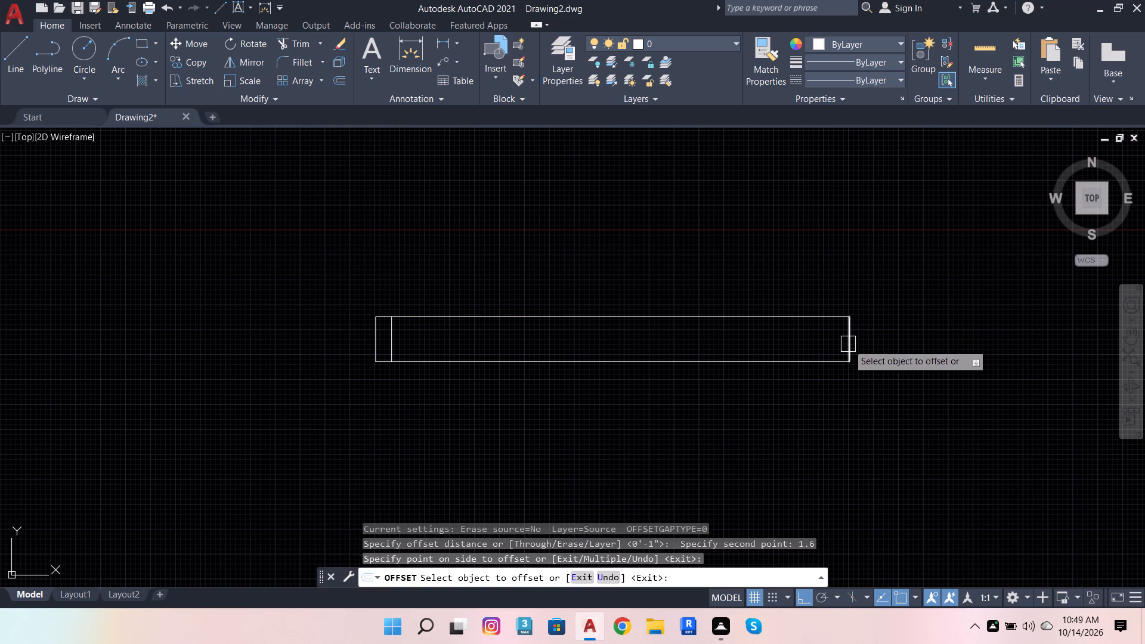
pyautogui.click(848, 344)
pyautogui.click(788, 352)
pyautogui.click(827, 340)
pyautogui.click(771, 344)
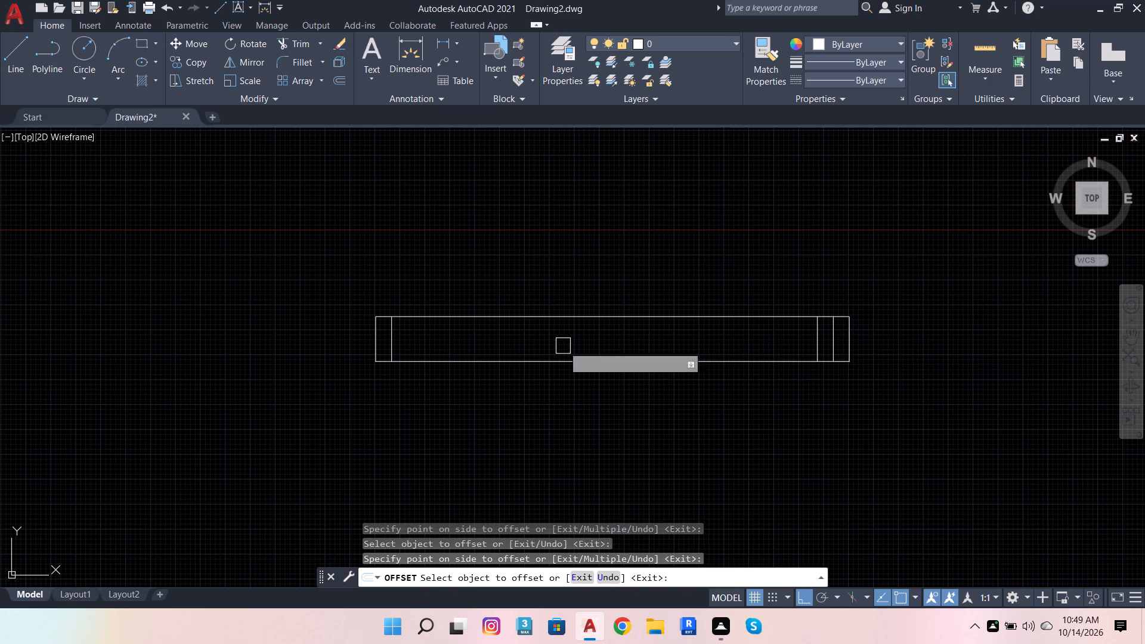
pyautogui.click(391, 341)
pyautogui.click(458, 339)
# Offset the rectangle's long top and bottom edges inward by 1.6".
pyautogui.click(471, 321)
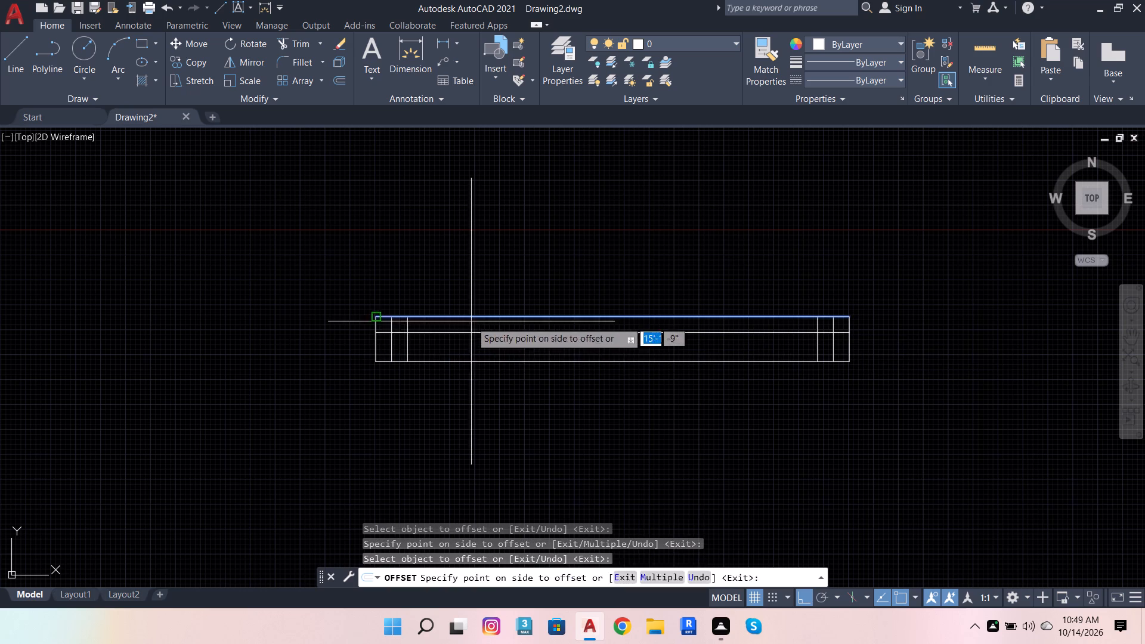
pyautogui.click(472, 338)
pyautogui.click(474, 361)
pyautogui.click(472, 241)
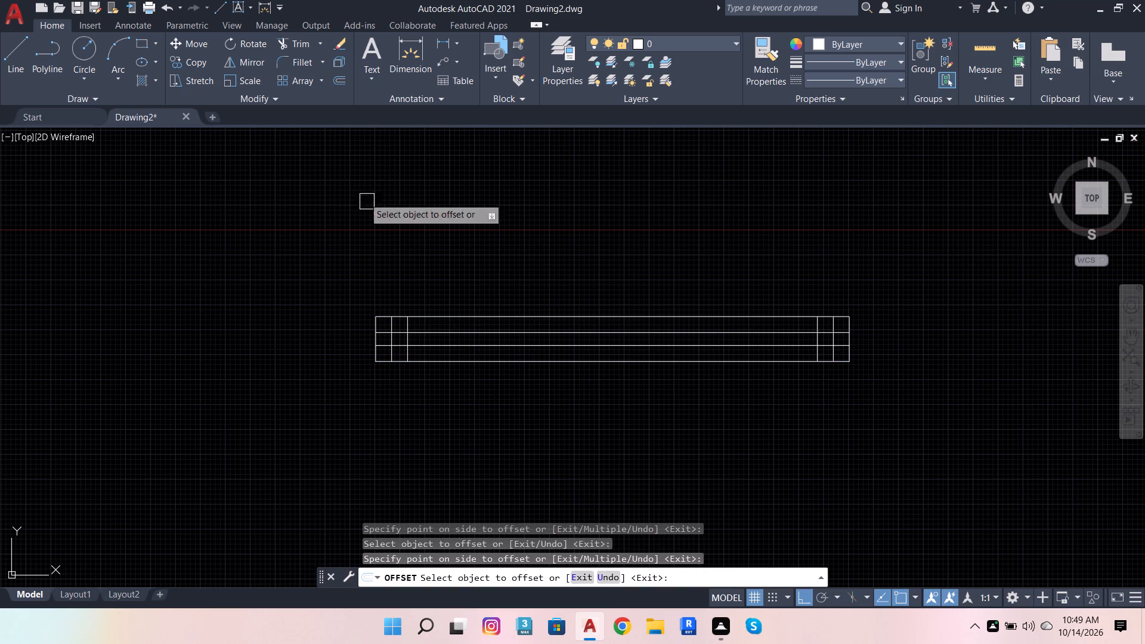
pyautogui.press('Escape')
# Trim the overlapping offset lines at the rectangle's left end, leaving a full-height end strip and a short inner jamb line.
pyautogui.click(302, 45)
pyautogui.scroll(3, 453, 345)
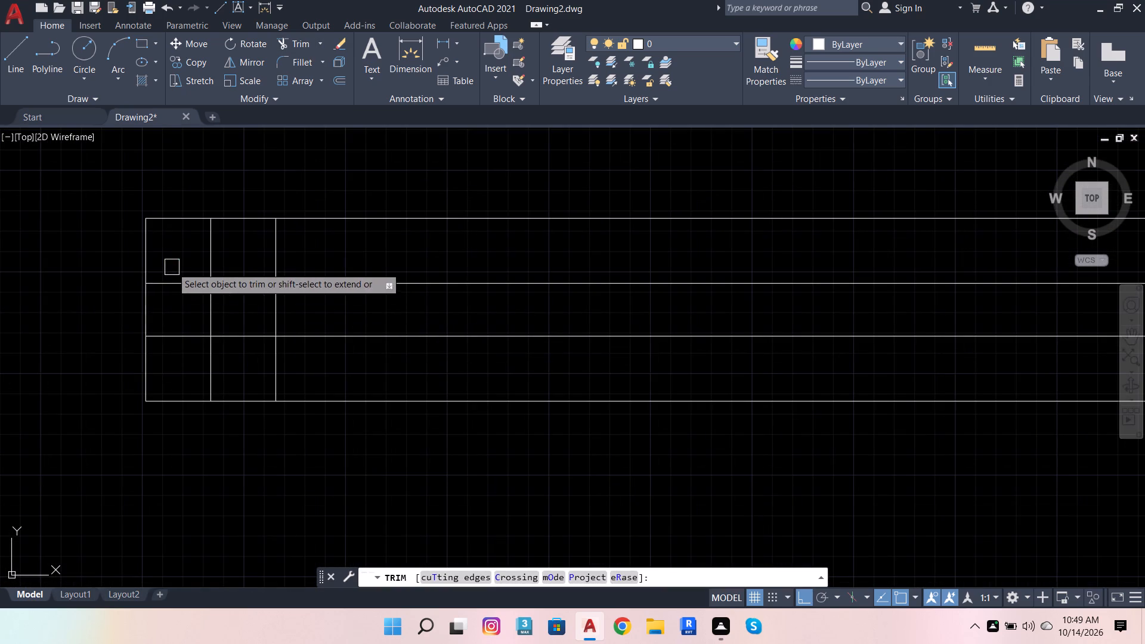
pyautogui.click(180, 267)
pyautogui.click(183, 351)
pyautogui.click(277, 249)
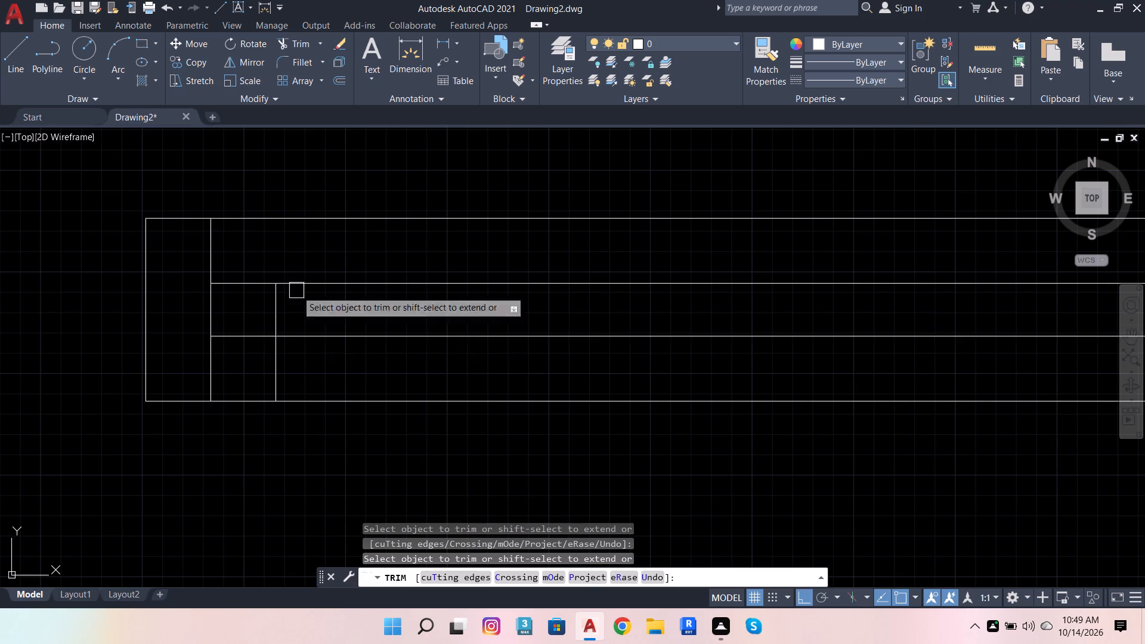
pyautogui.click(262, 360)
pyautogui.click(290, 360)
# Trim the rectangle's right end the same way, leaving the end strip and the short inner jamb line between the middle lines.
pyautogui.scroll(-3, 190, 389)
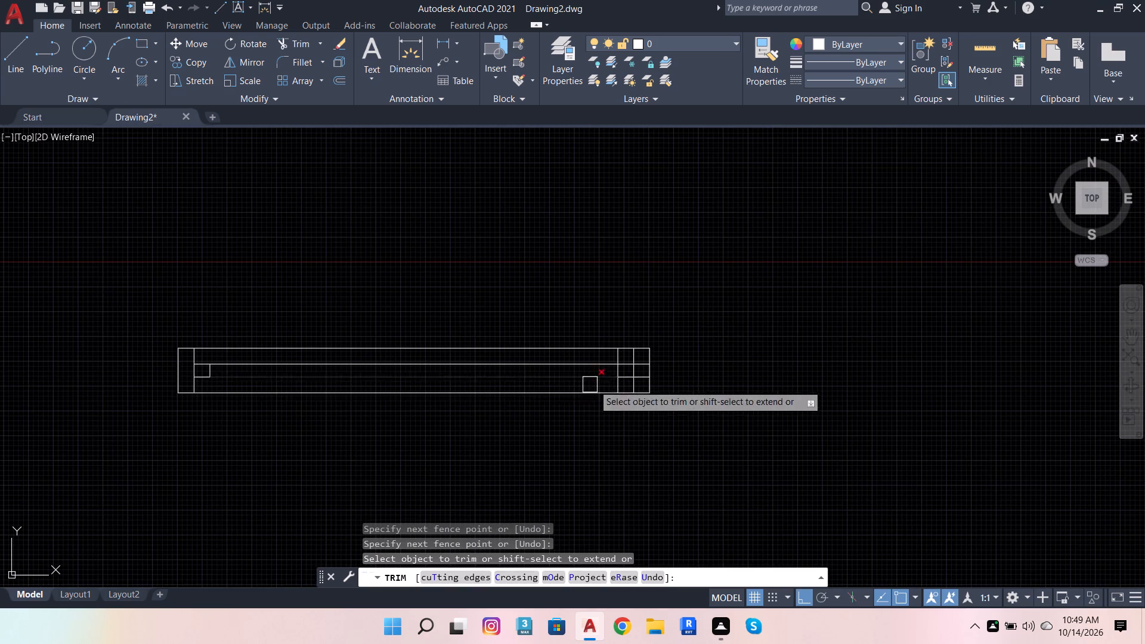
pyautogui.scroll(3, 651, 376)
pyautogui.click(615, 318)
pyautogui.click(618, 412)
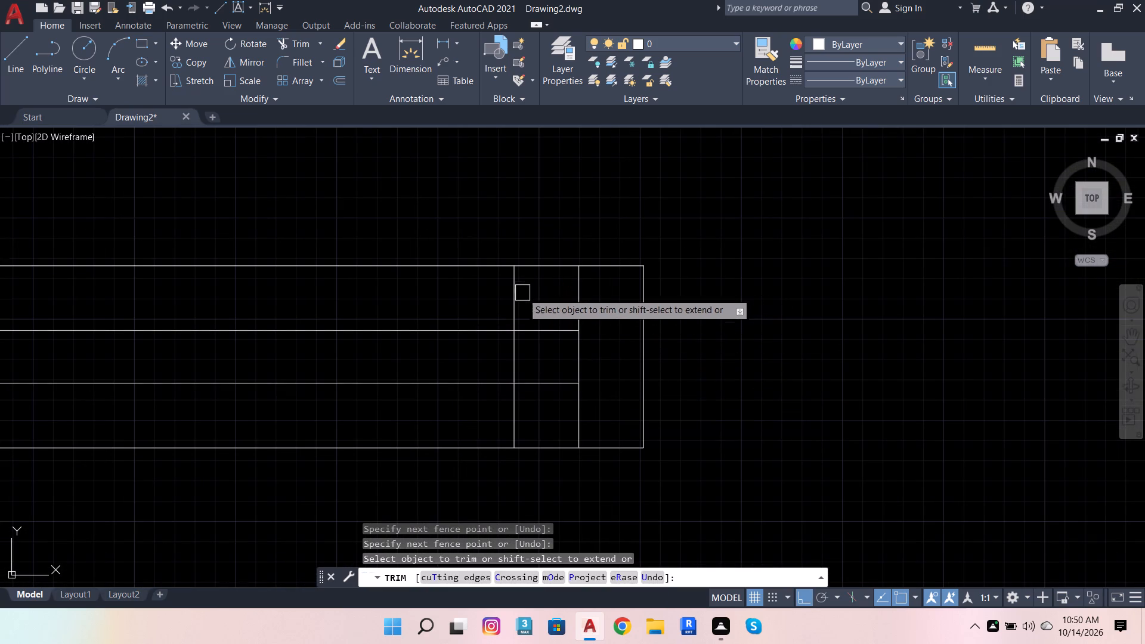
pyautogui.click(516, 302)
pyautogui.click(511, 418)
pyautogui.scroll(-3, 695, 384)
pyautogui.press('Escape')
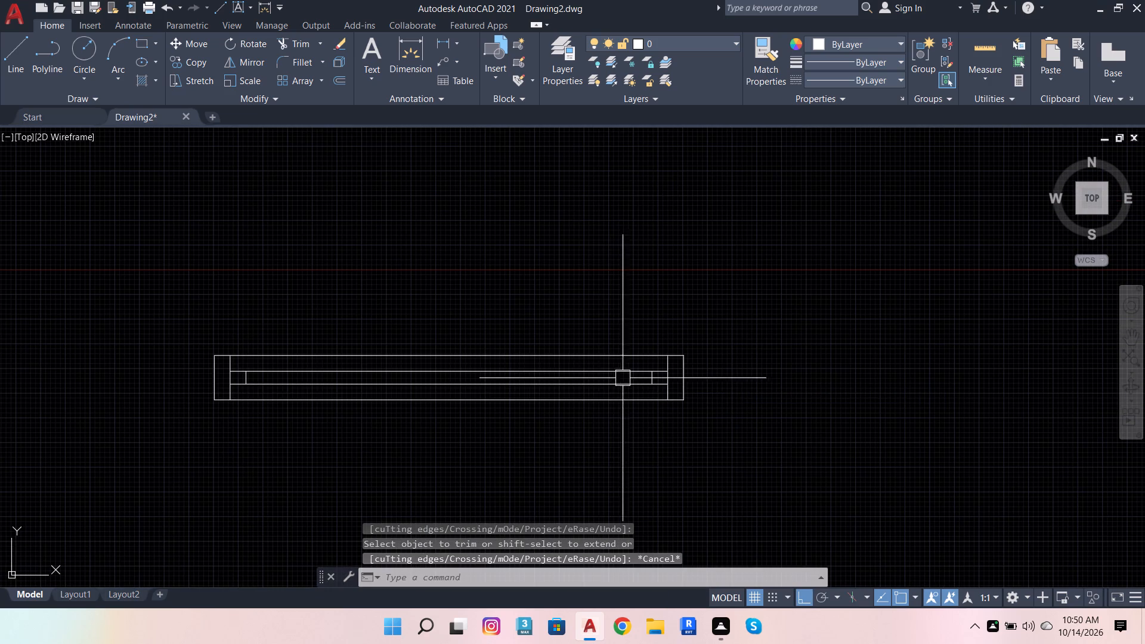
# Convert all the lines of the finished window into a block named "fdgchj".
pyautogui.click(163, 308)
pyautogui.click(892, 457)
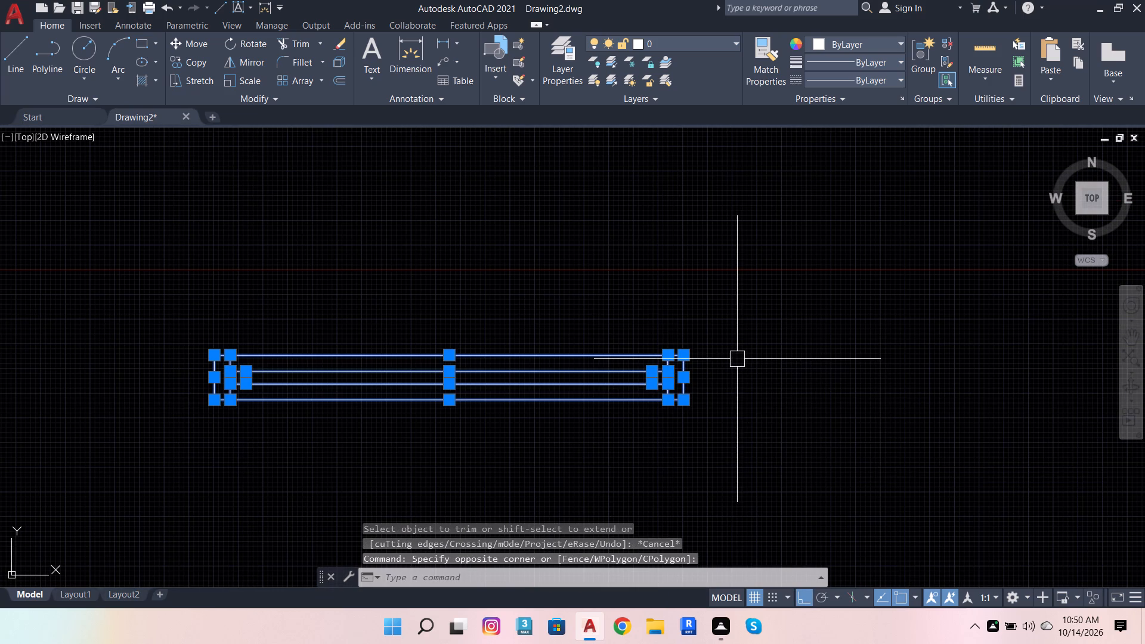
pyautogui.press('b')
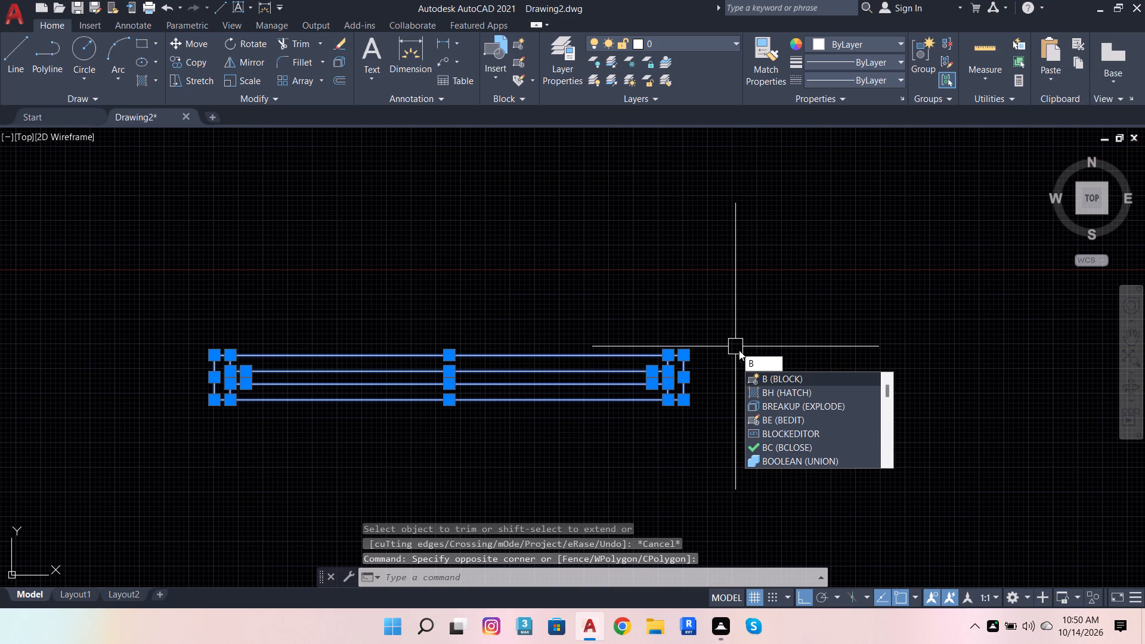
pyautogui.click(806, 382)
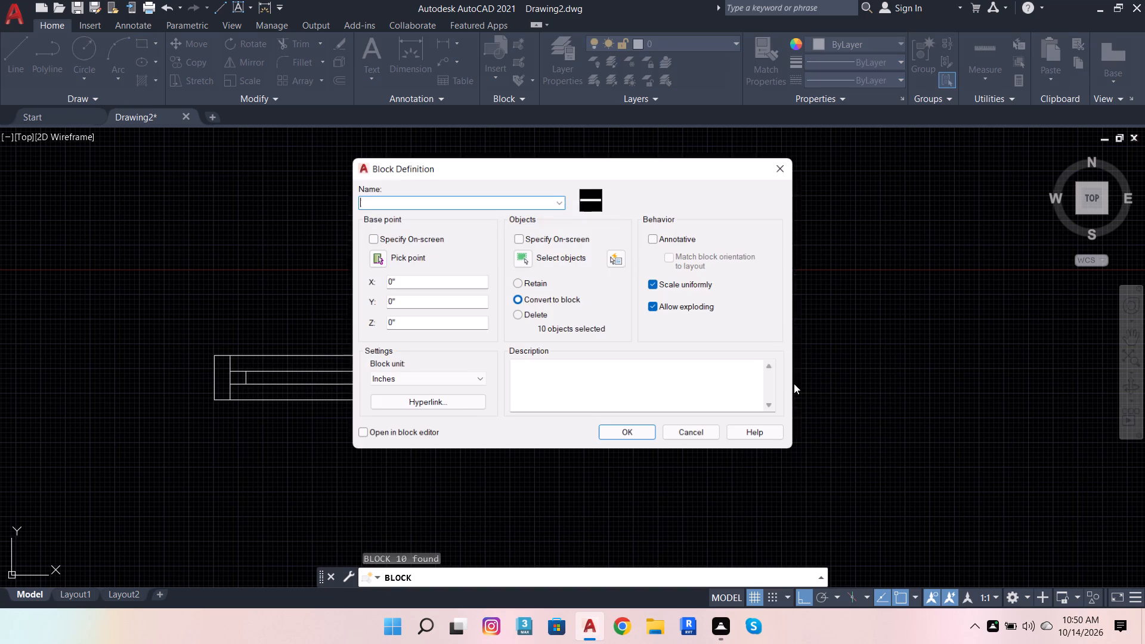
pyautogui.press('f')
pyautogui.press('d')
pyautogui.press('g')
pyautogui.press('c')
pyautogui.press('h')
pyautogui.press('j')
pyautogui.press('Return')
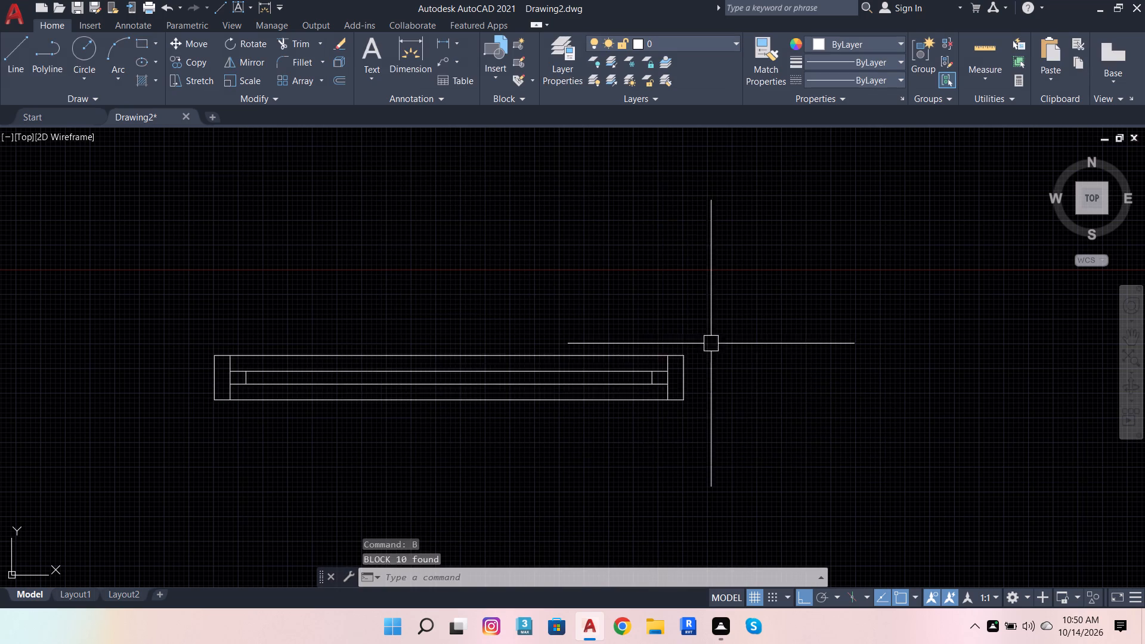
# Move the new window block by its lower-left corner into the wall opening directly above the planter.
pyautogui.click(652, 385)
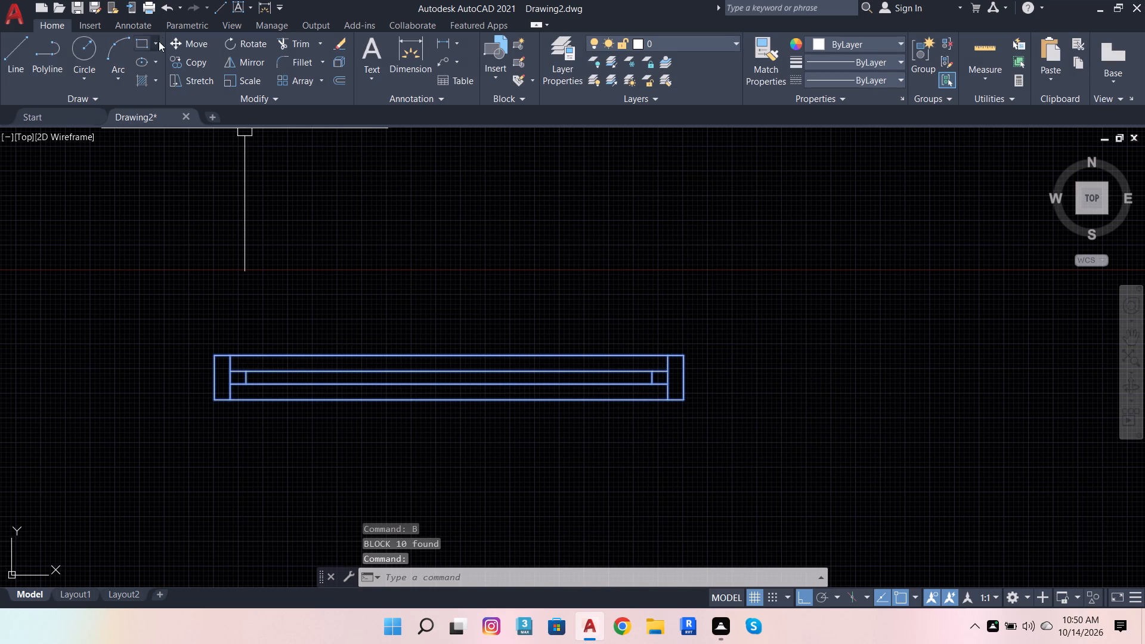
pyautogui.click(184, 45)
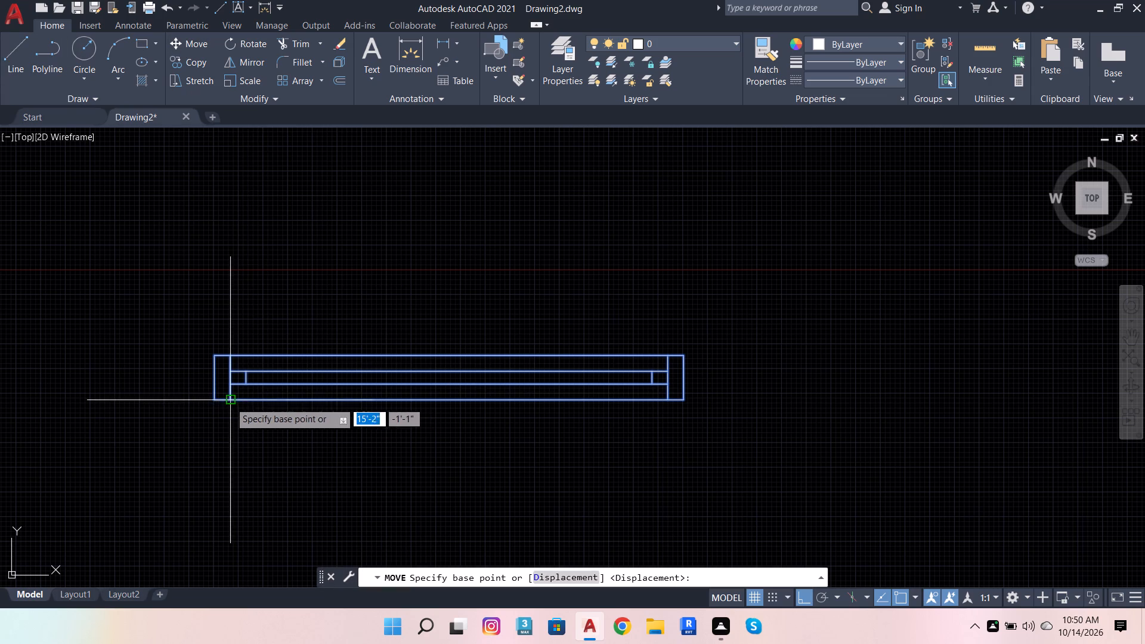
pyautogui.click(213, 401)
pyautogui.scroll(-7, 525, 356)
pyautogui.scroll(5, 528, 326)
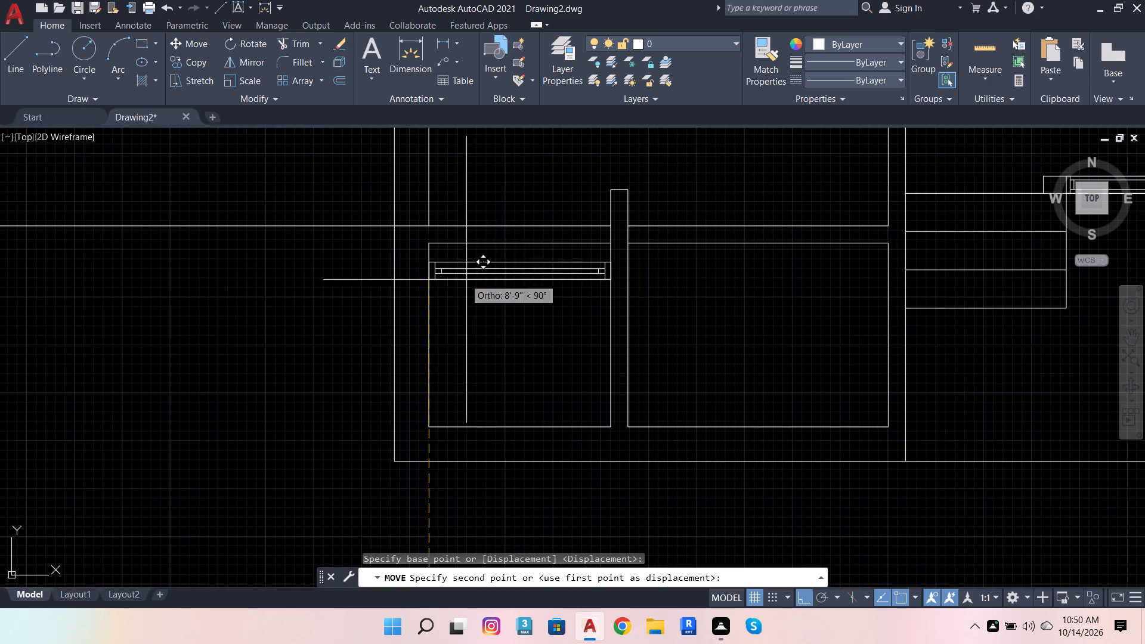
pyautogui.click(426, 238)
pyautogui.scroll(-2, 625, 264)
pyautogui.scroll(2, 622, 262)
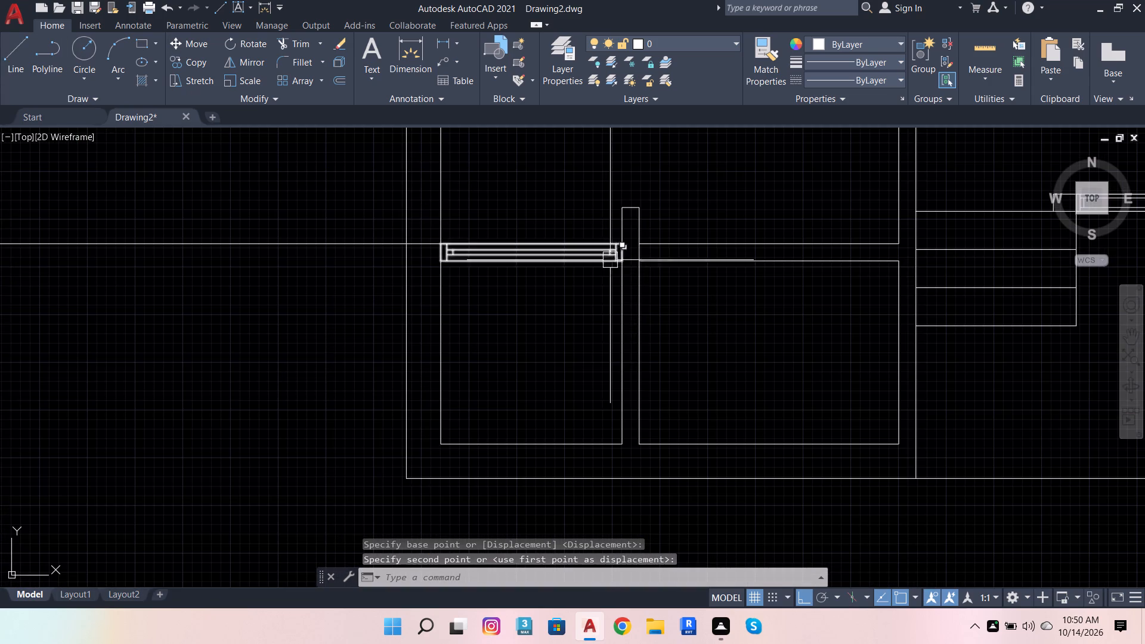
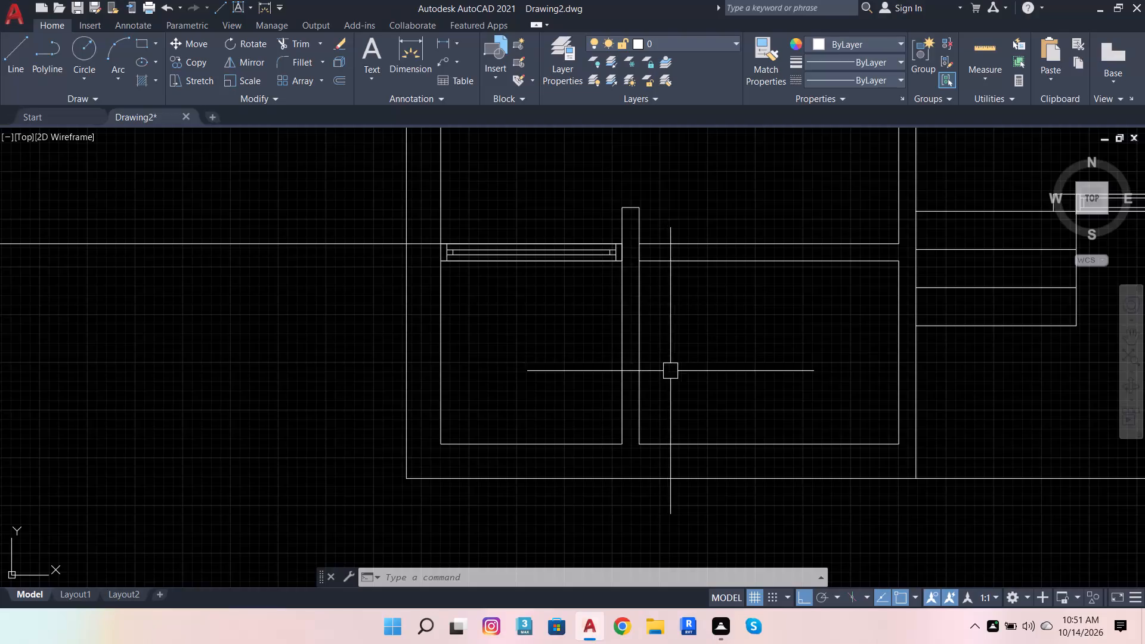
# Compare the toilet and planter area in the plan image with the same corner of the drawing.
pyautogui.scroll(-5, 671, 371)
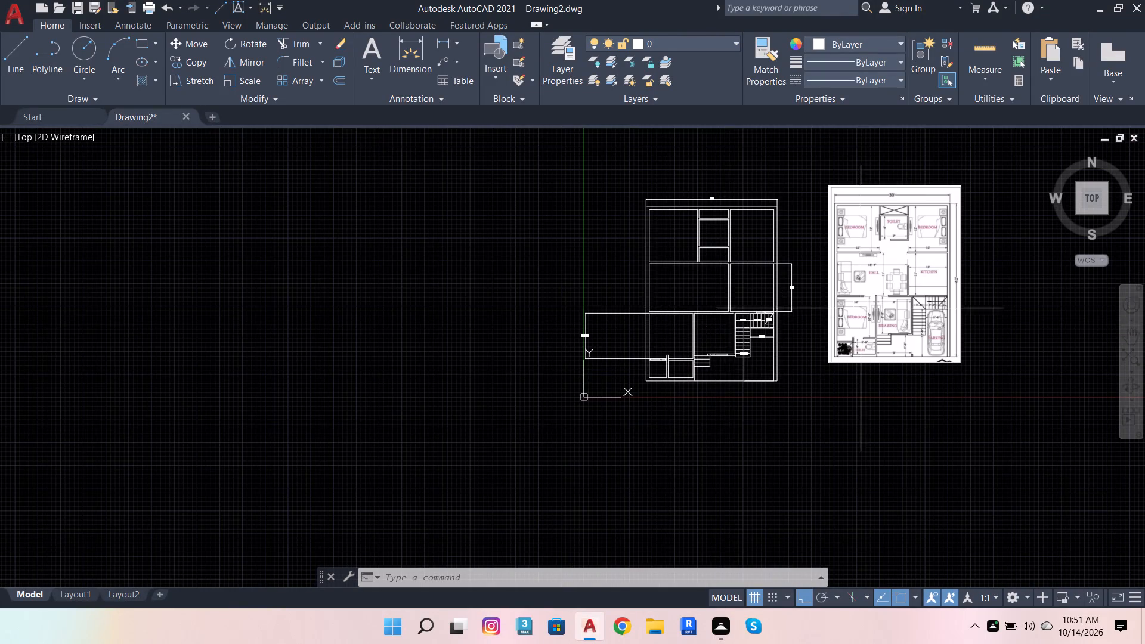
pyautogui.scroll(2, 905, 320)
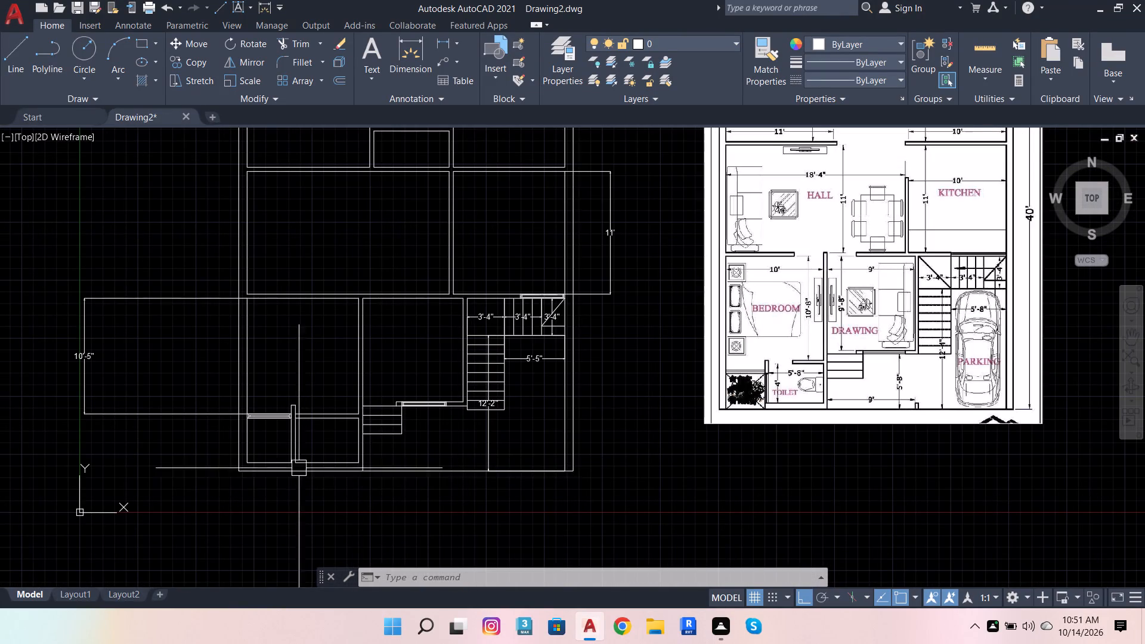
pyautogui.scroll(1, 293, 439)
pyautogui.scroll(-1, 301, 444)
pyautogui.scroll(1, 295, 423)
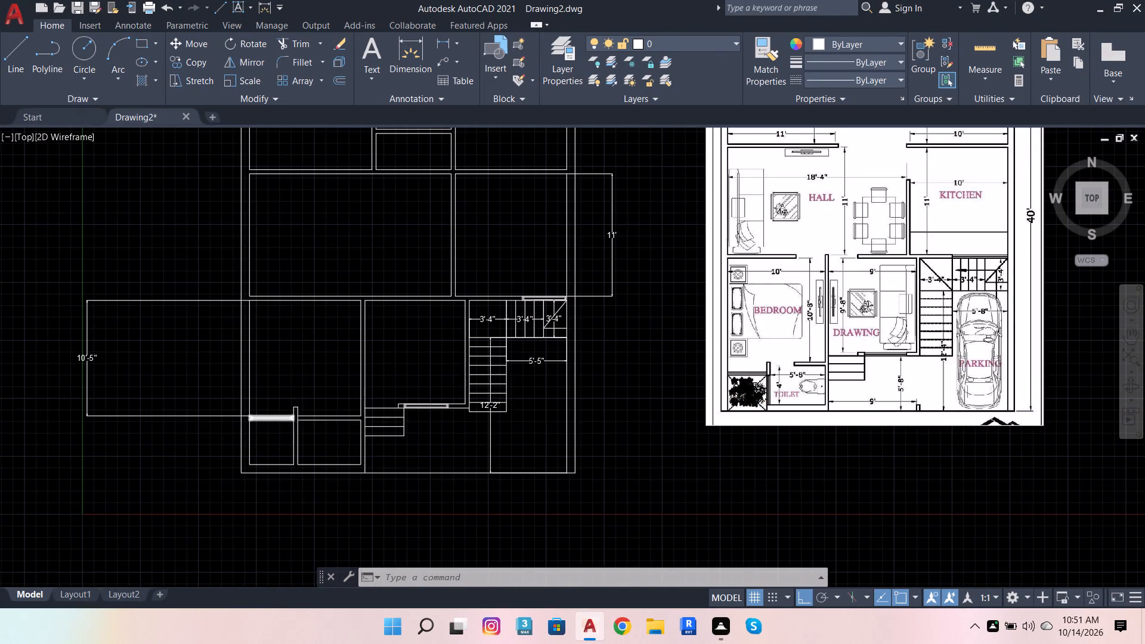
pyautogui.scroll(1, 295, 423)
pyautogui.scroll(-2, 295, 423)
pyautogui.scroll(3, 769, 374)
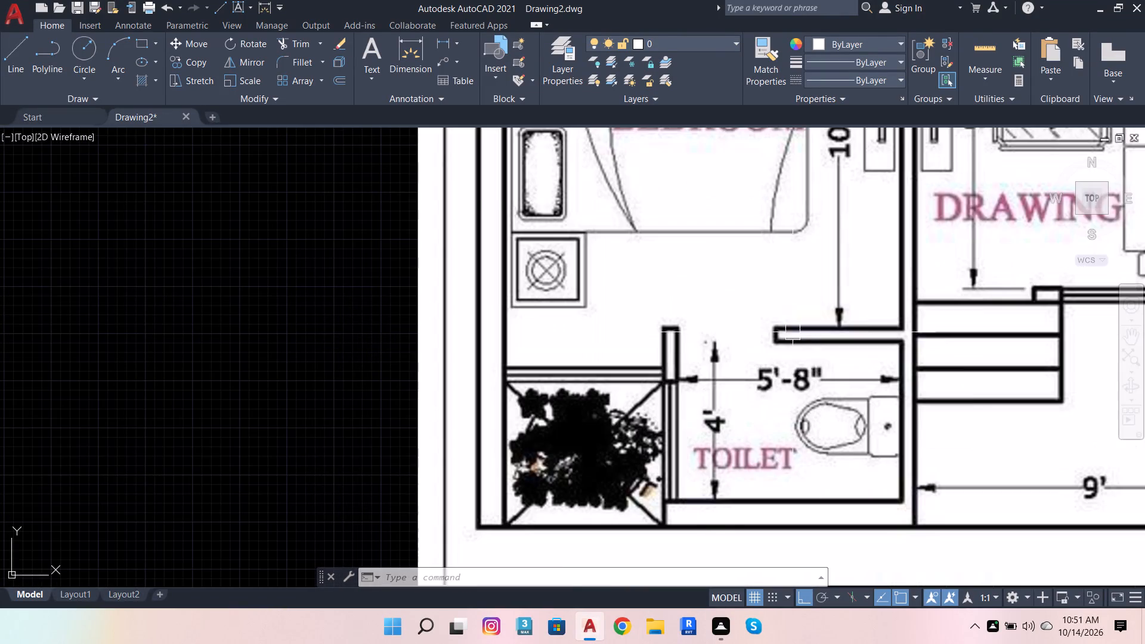
pyautogui.scroll(1, 790, 314)
pyautogui.scroll(-4, 812, 354)
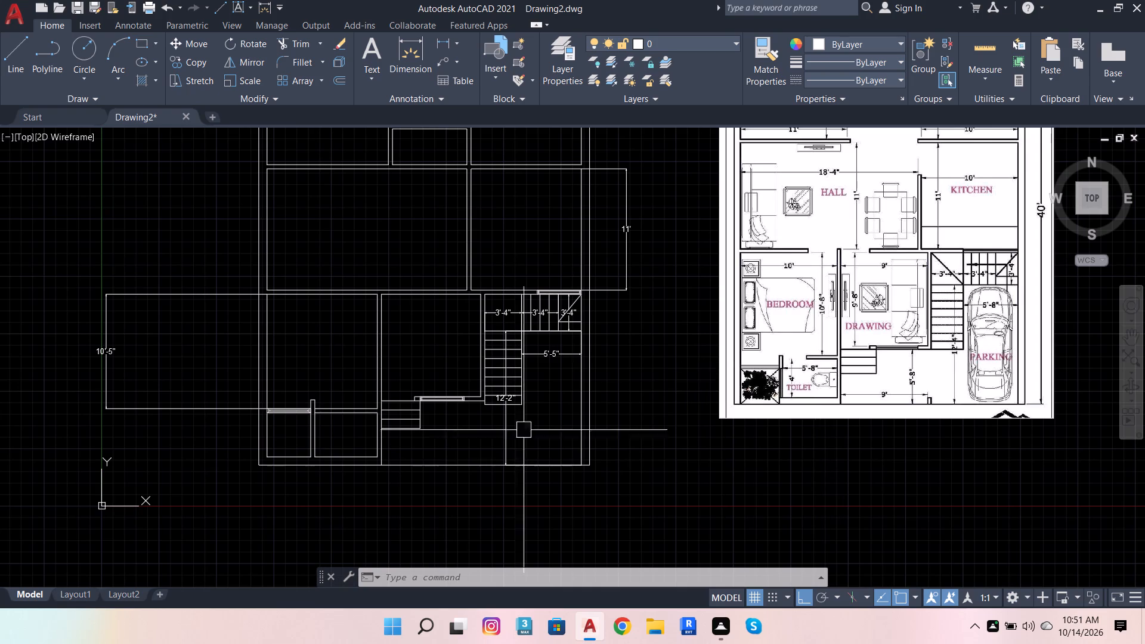
pyautogui.scroll(1, 342, 421)
pyautogui.scroll(-1, 342, 420)
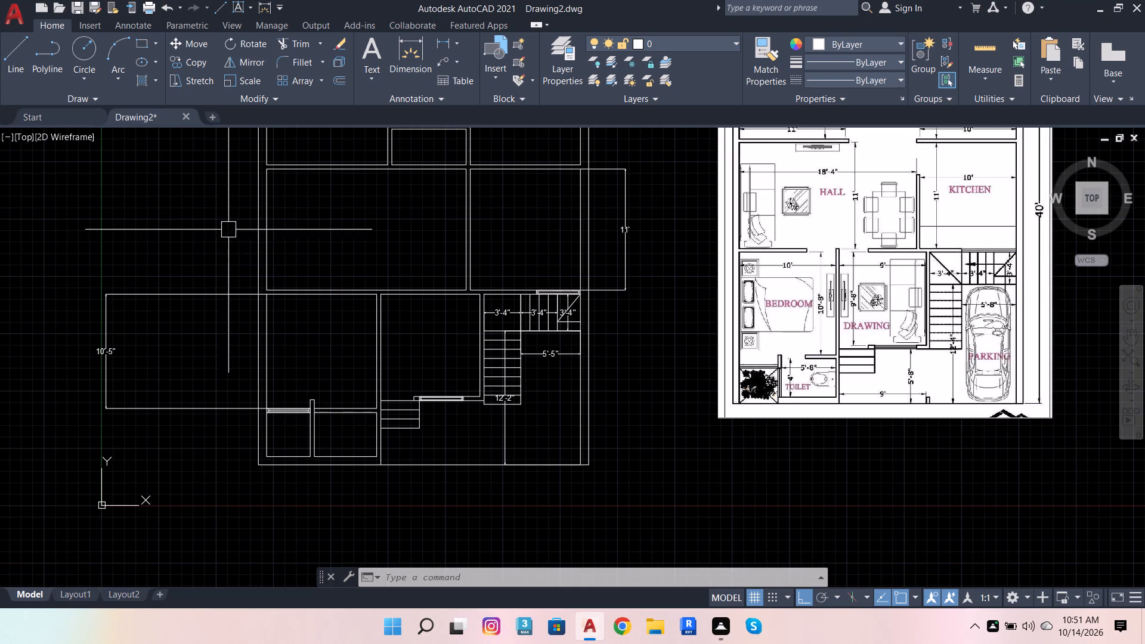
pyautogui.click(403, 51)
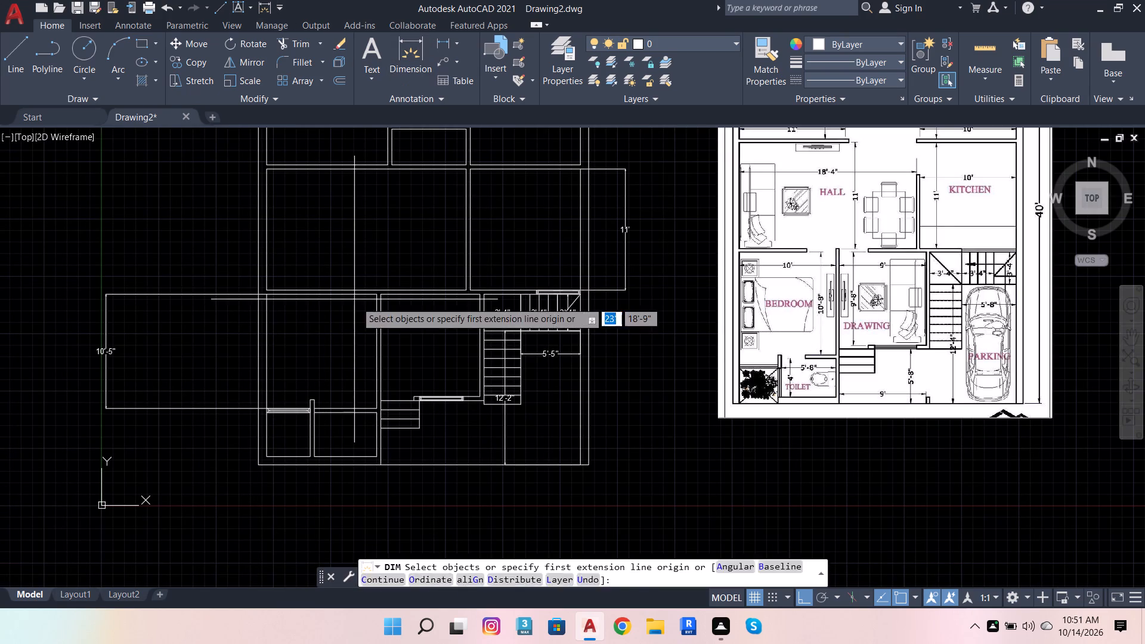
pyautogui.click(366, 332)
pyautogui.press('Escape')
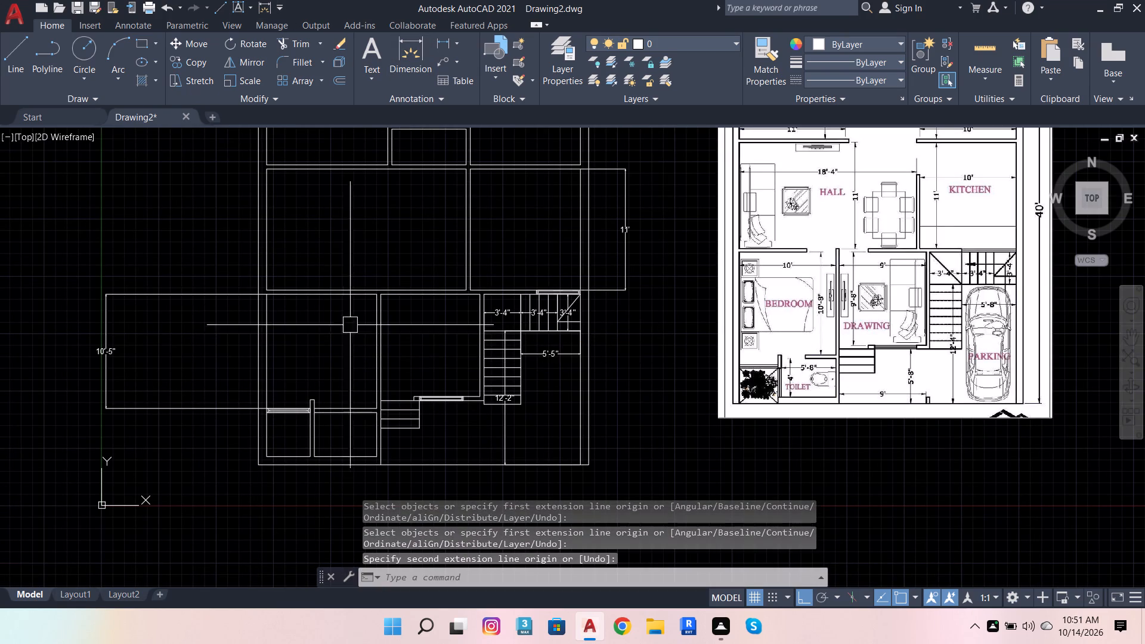
# Dimension the vertical length of the lower bedroom along its inner wall line beside the drawing room.
pyautogui.click(401, 49)
pyautogui.scroll(2, 355, 357)
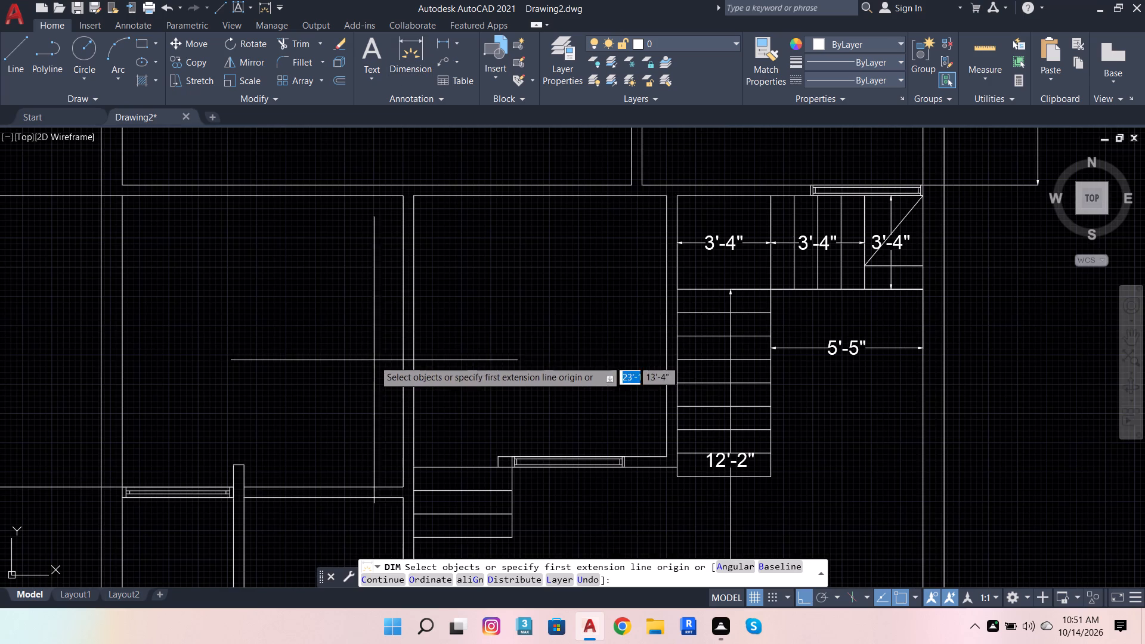
pyautogui.click(405, 348)
pyautogui.click(354, 343)
pyautogui.scroll(-2, 428, 349)
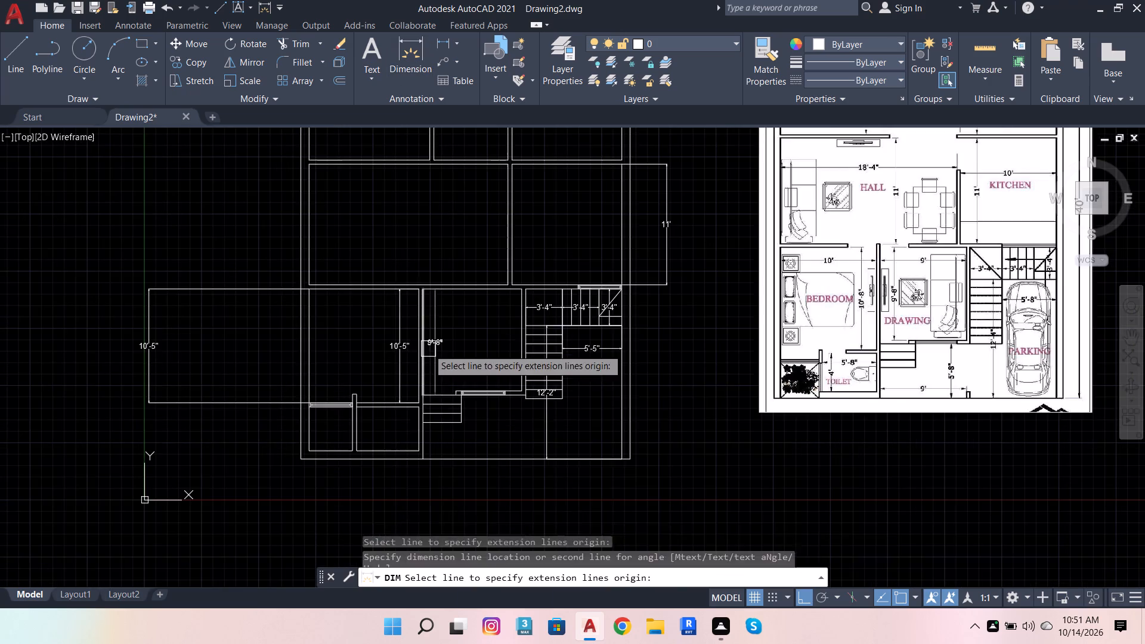
pyautogui.scroll(1, 383, 411)
pyautogui.press('Escape')
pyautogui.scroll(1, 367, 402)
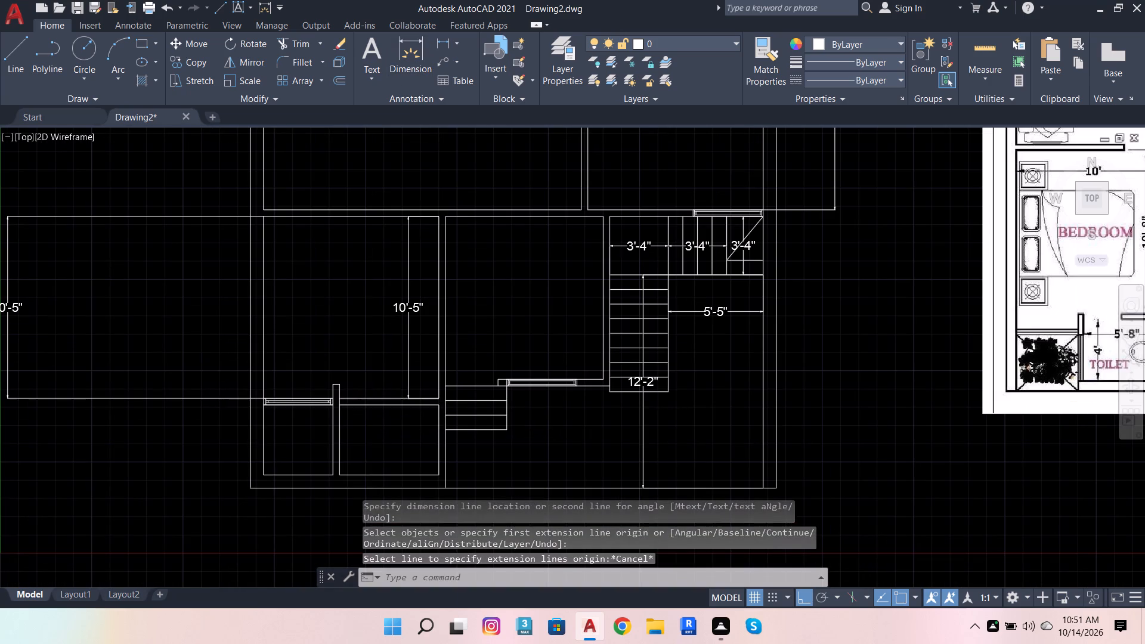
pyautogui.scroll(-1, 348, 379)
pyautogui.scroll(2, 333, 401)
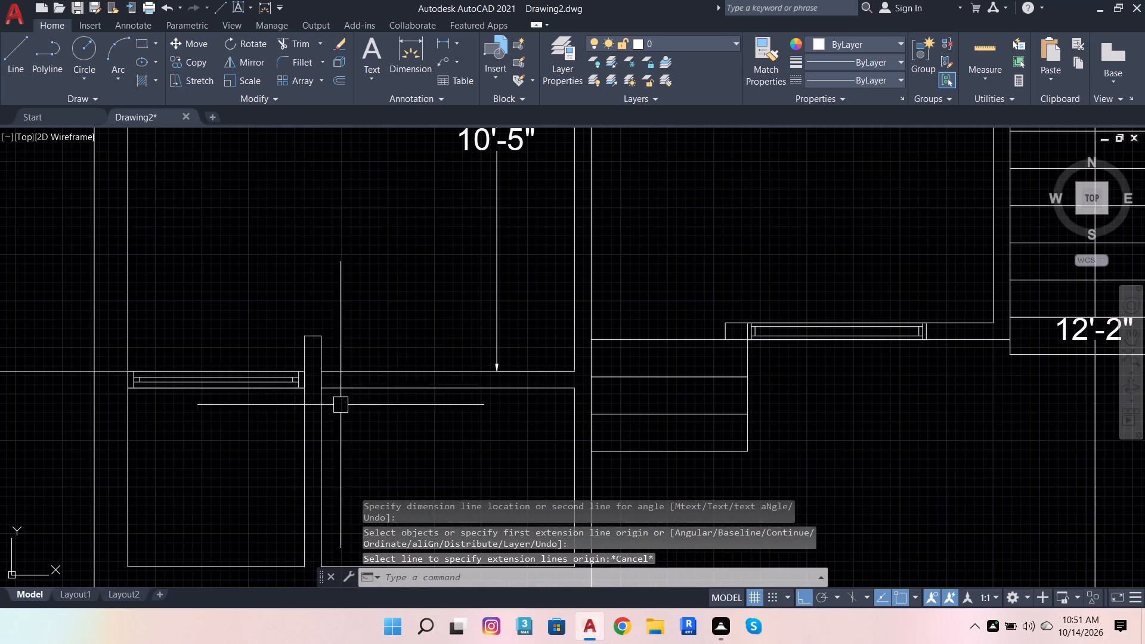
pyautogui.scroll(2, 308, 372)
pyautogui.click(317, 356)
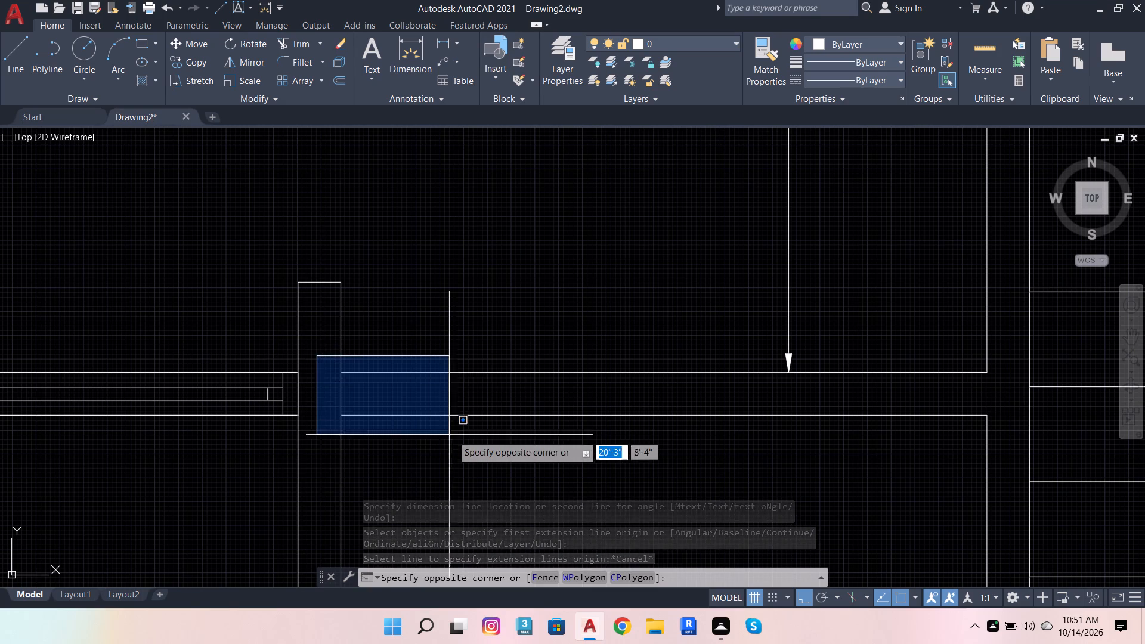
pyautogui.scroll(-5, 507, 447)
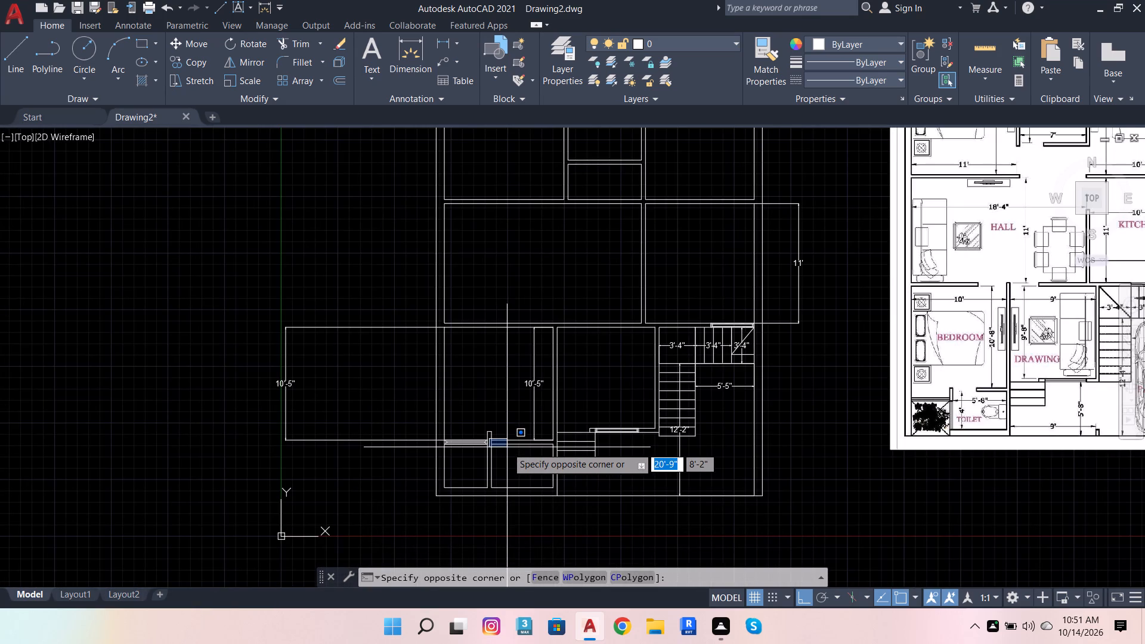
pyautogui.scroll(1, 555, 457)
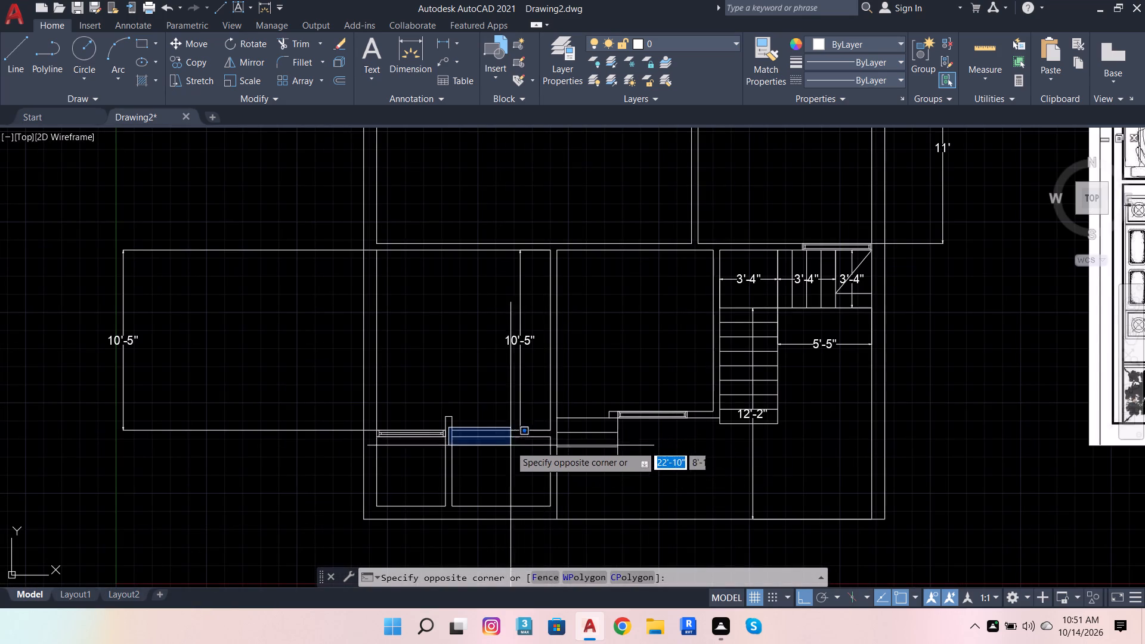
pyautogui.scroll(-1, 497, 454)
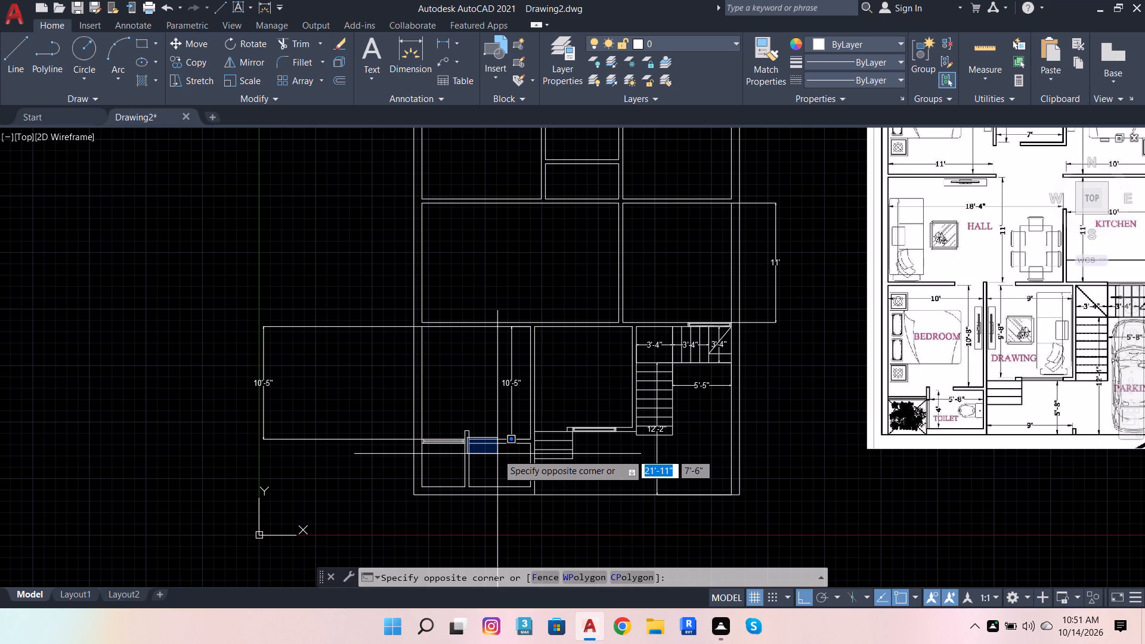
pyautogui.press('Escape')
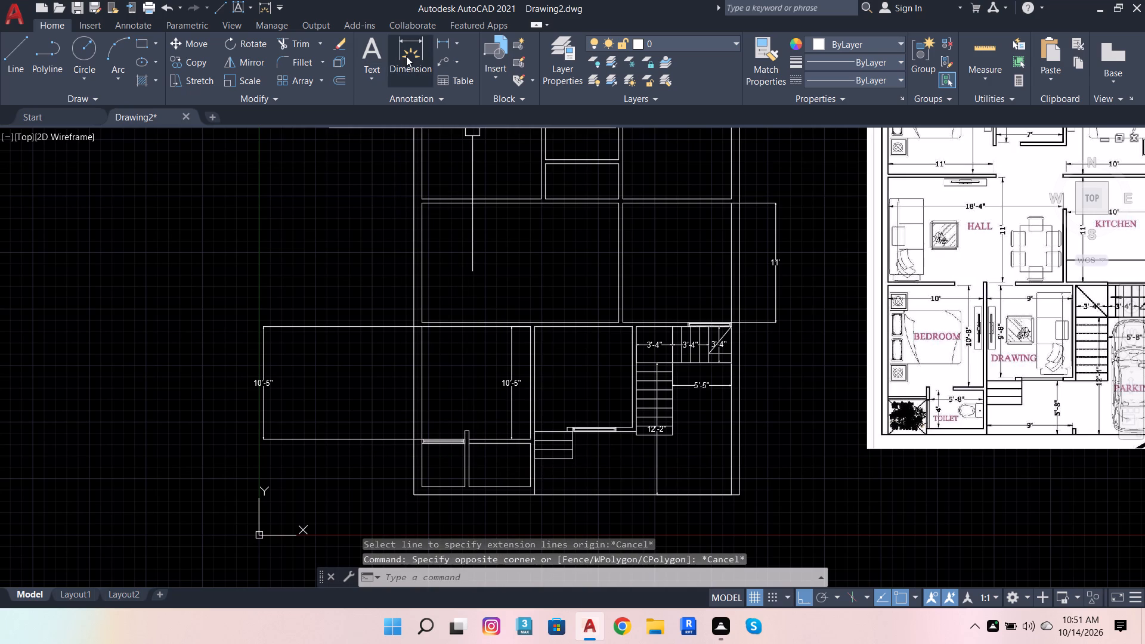
# Dimension the toilet's inside height and width beside the planter.
pyautogui.click(406, 56)
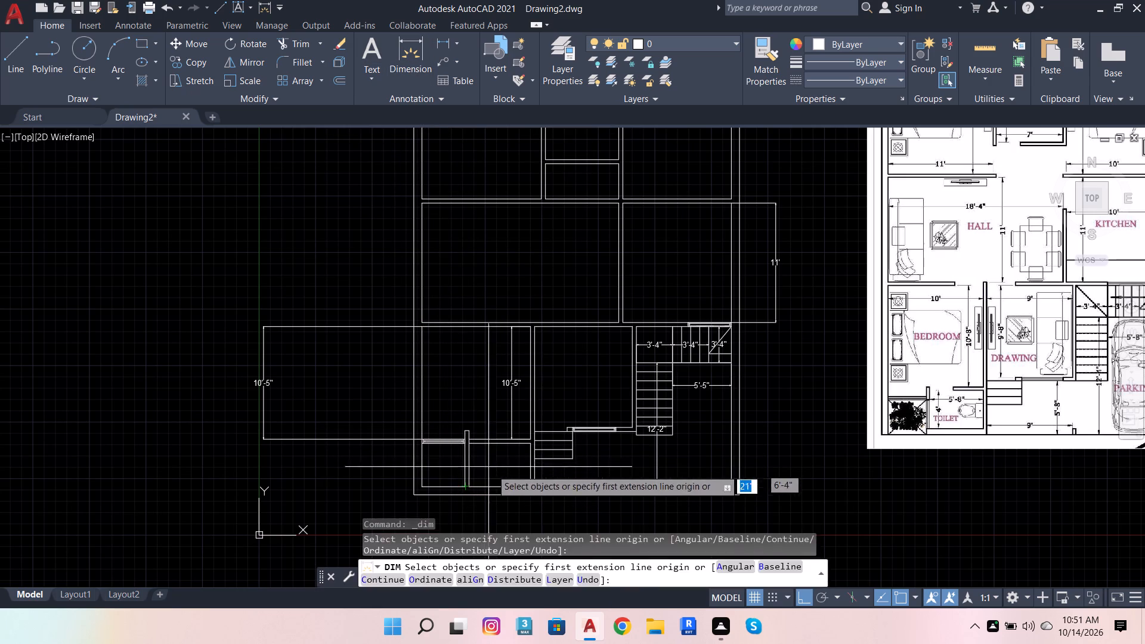
pyautogui.scroll(3, 525, 466)
pyautogui.click(537, 457)
pyautogui.click(478, 454)
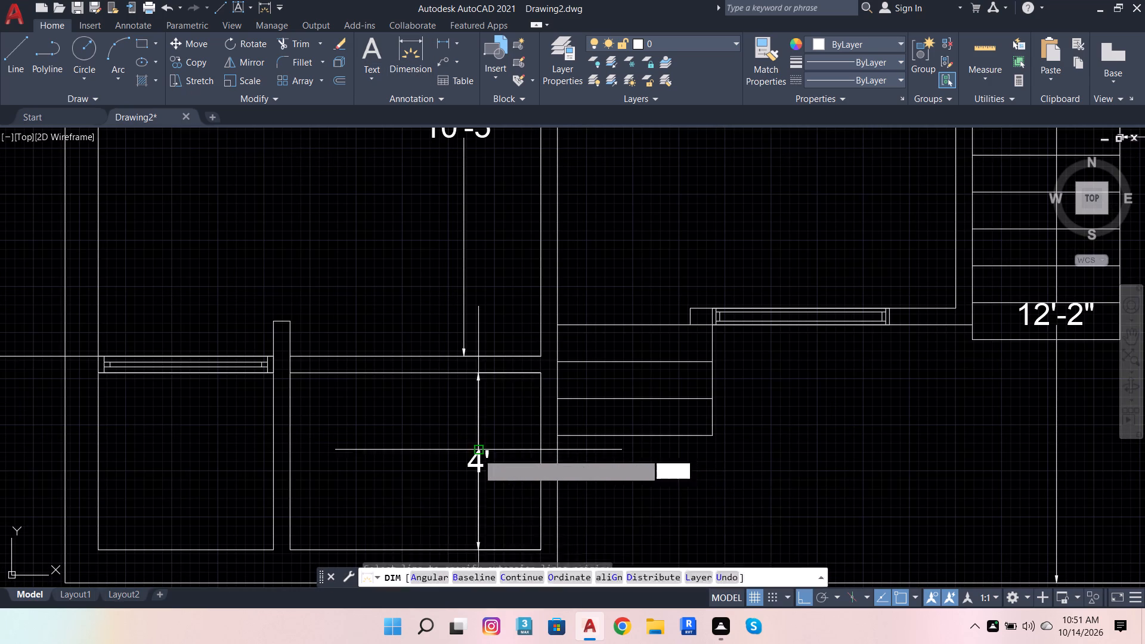
pyautogui.click(438, 380)
pyautogui.click(410, 422)
pyautogui.scroll(-3, 520, 371)
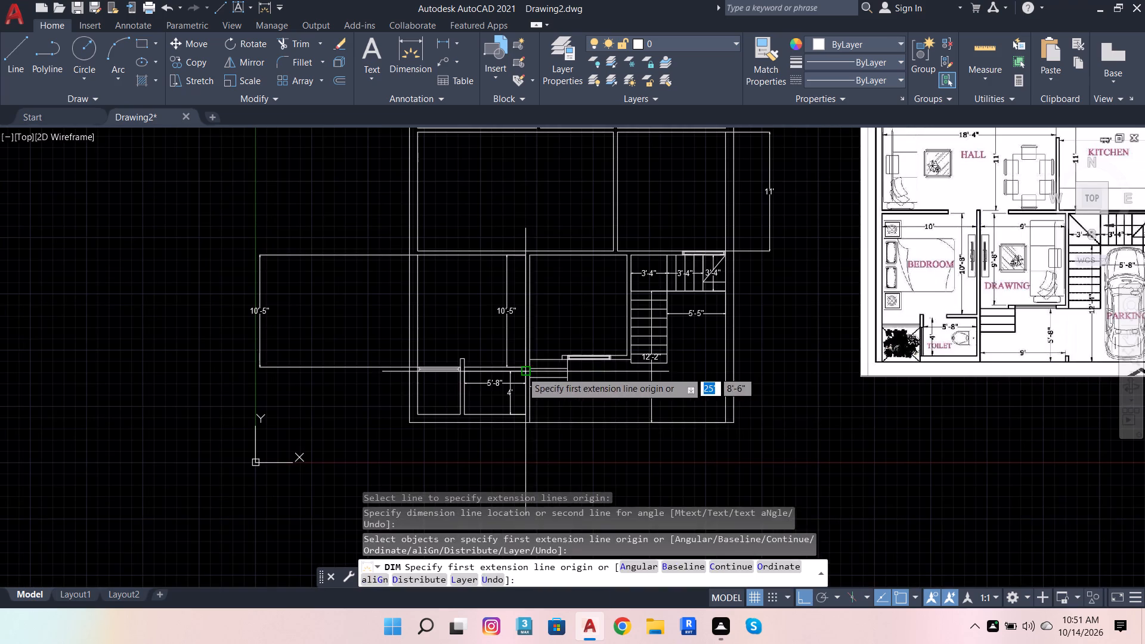
pyautogui.press('Escape')
pyautogui.press('Escape')
pyautogui.press('Escape')
pyautogui.press('Escape')
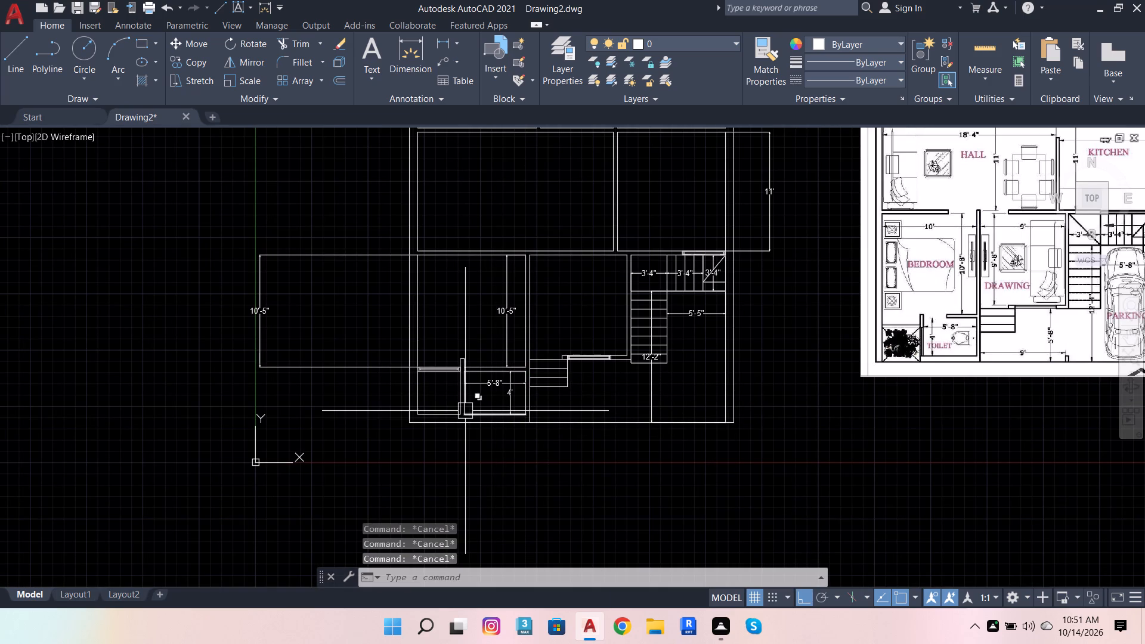
# Extend the planter's two side lines down to the outer wall line and trim away its inner bottom line.
pyautogui.scroll(2, 464, 411)
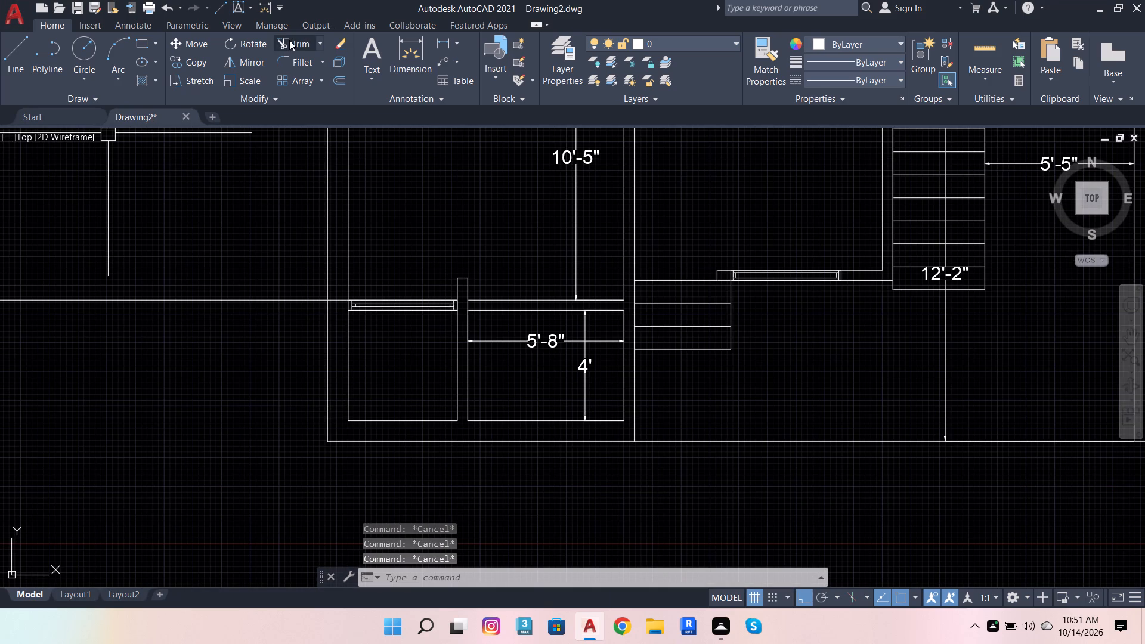
pyautogui.click(289, 40)
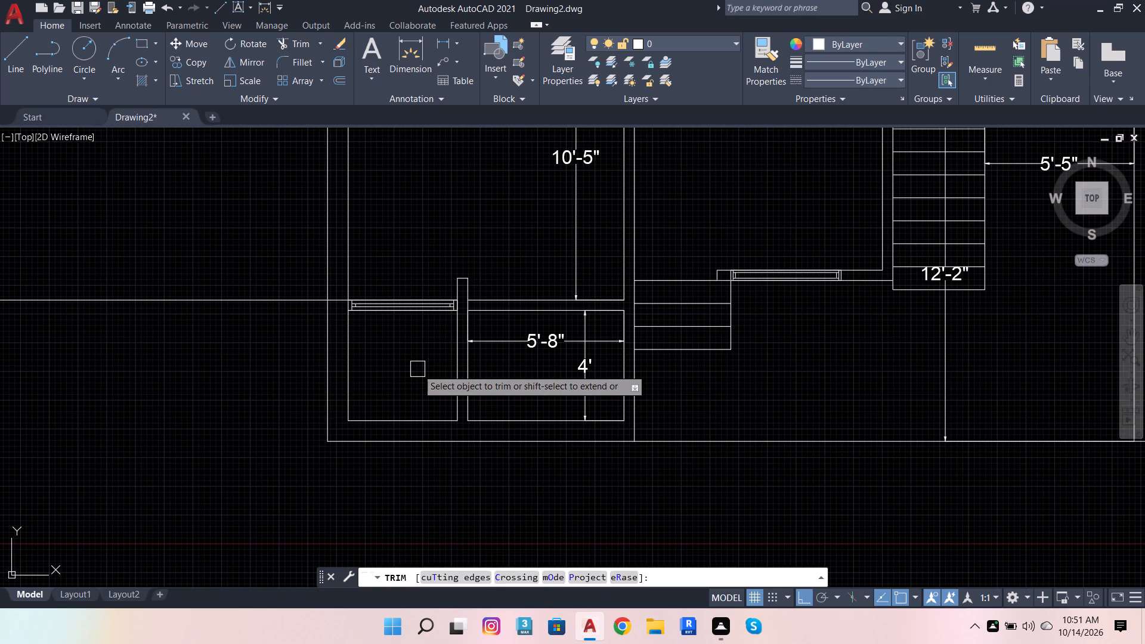
pyautogui.keyDown('shift'); pyautogui.click(452, 364); pyautogui.keyUp('shift')
pyautogui.keyDown('shift'); pyautogui.click(453, 377); pyautogui.keyUp('shift')
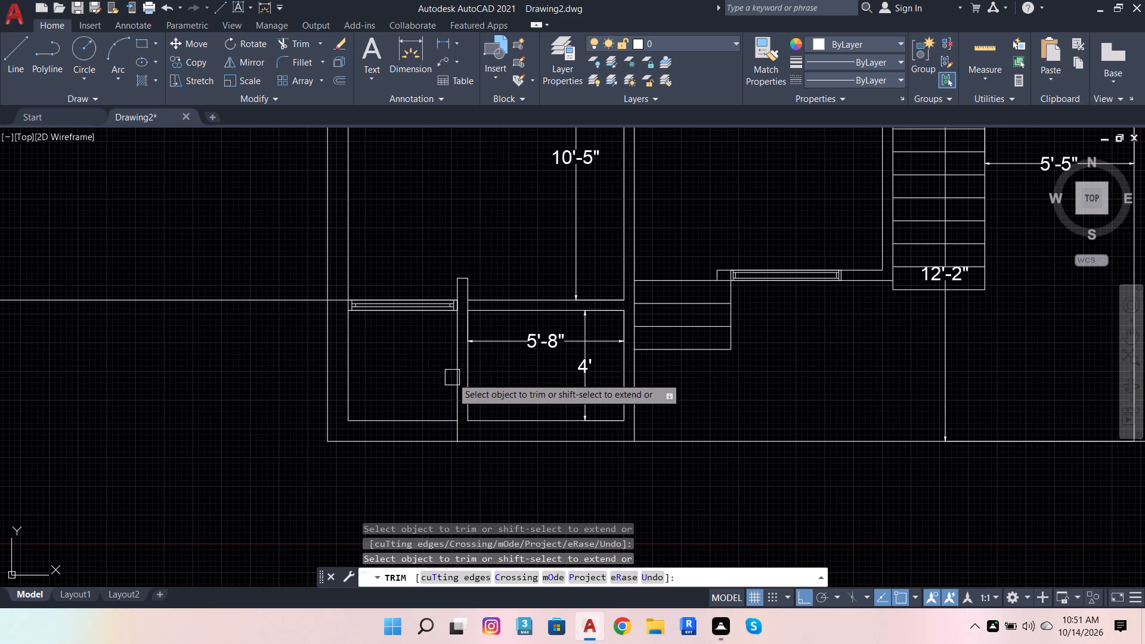
pyautogui.keyDown('shift'); pyautogui.click(356, 374); pyautogui.keyUp('shift')
pyautogui.click(397, 427)
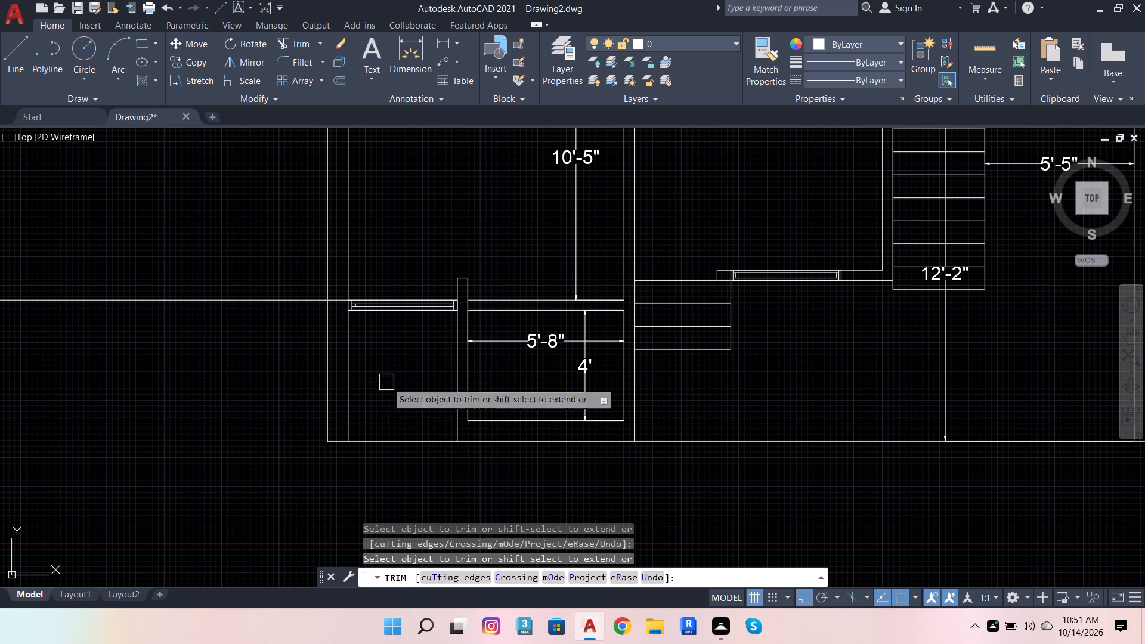
pyautogui.scroll(-2, 437, 349)
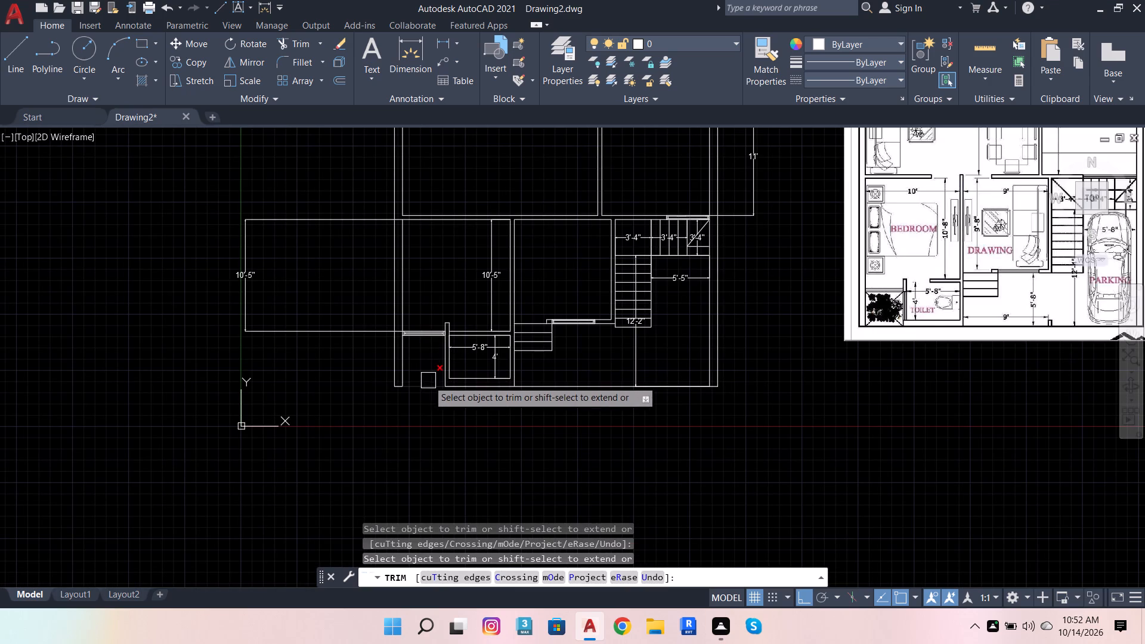
pyautogui.press('Escape')
pyautogui.press('Escape')
pyautogui.press('Escape')
pyautogui.press('Escape')
pyautogui.press('Escape')
pyautogui.press('Escape')
pyautogui.press('Escape')
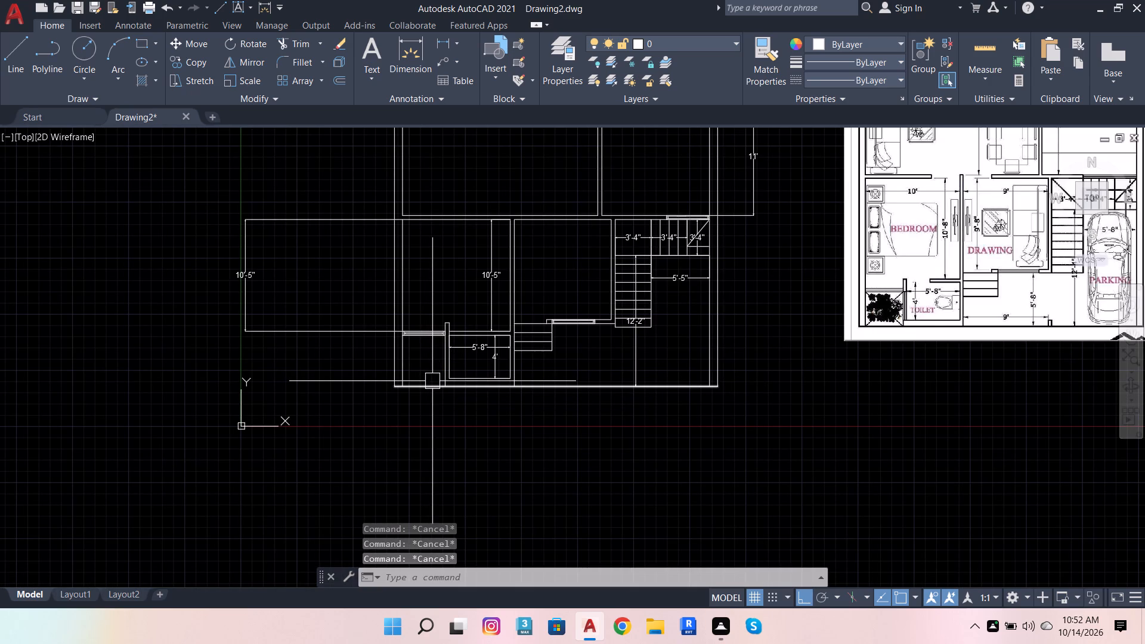
# Delete the toilet's vertical 4' dimension and the lower line of the wall between the bedroom and toilet.
pyautogui.scroll(2, 483, 360)
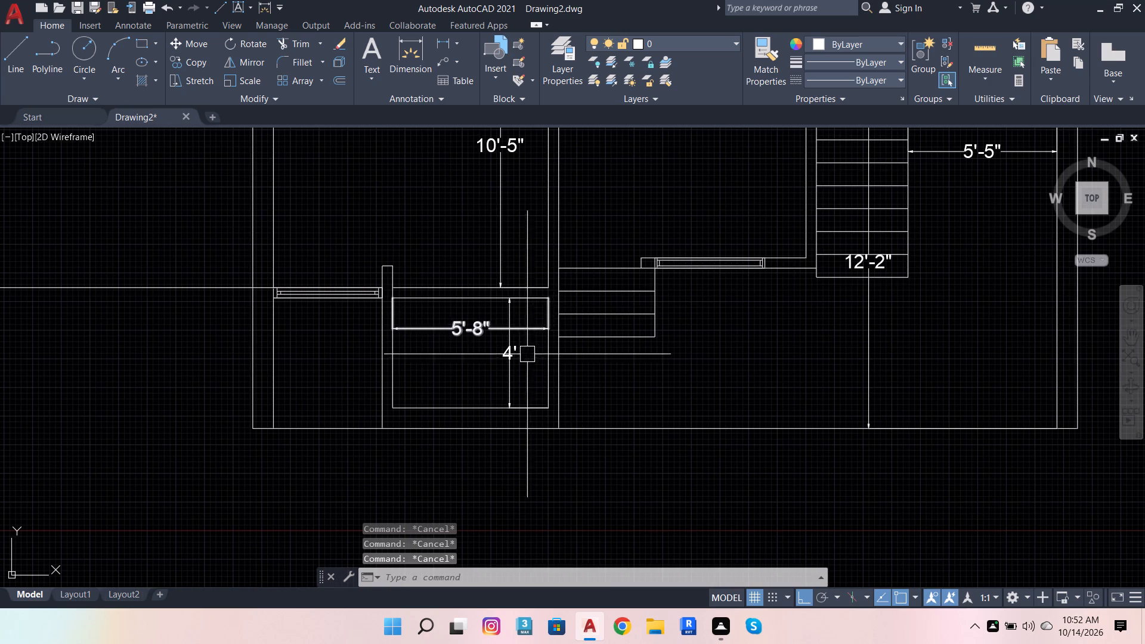
pyautogui.click(518, 364)
pyautogui.press('Delete')
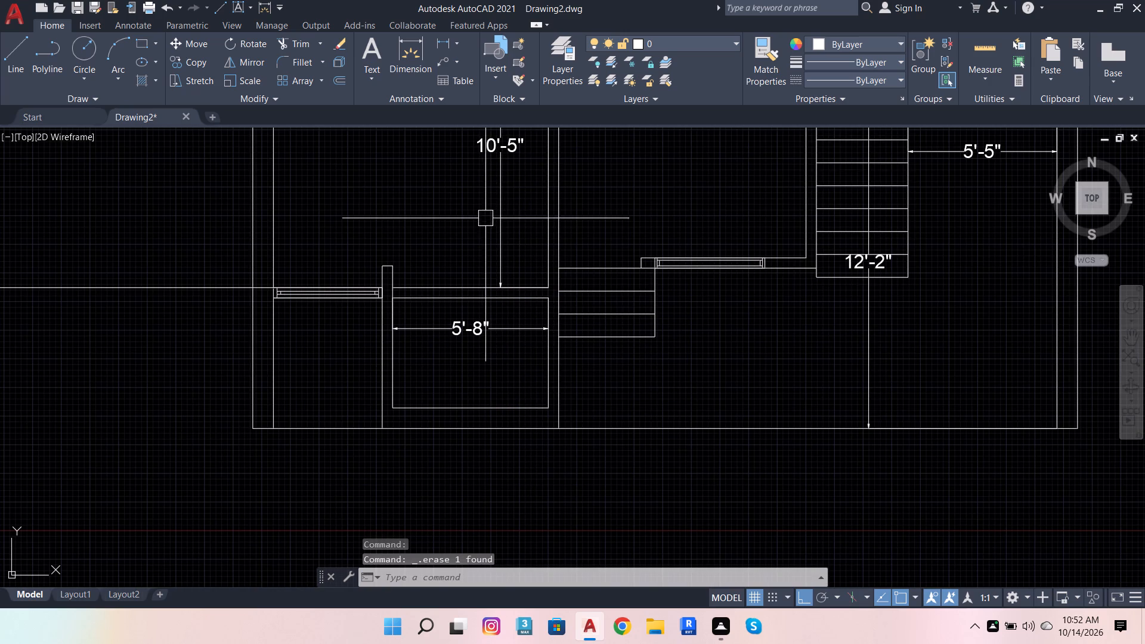
pyautogui.click(481, 296)
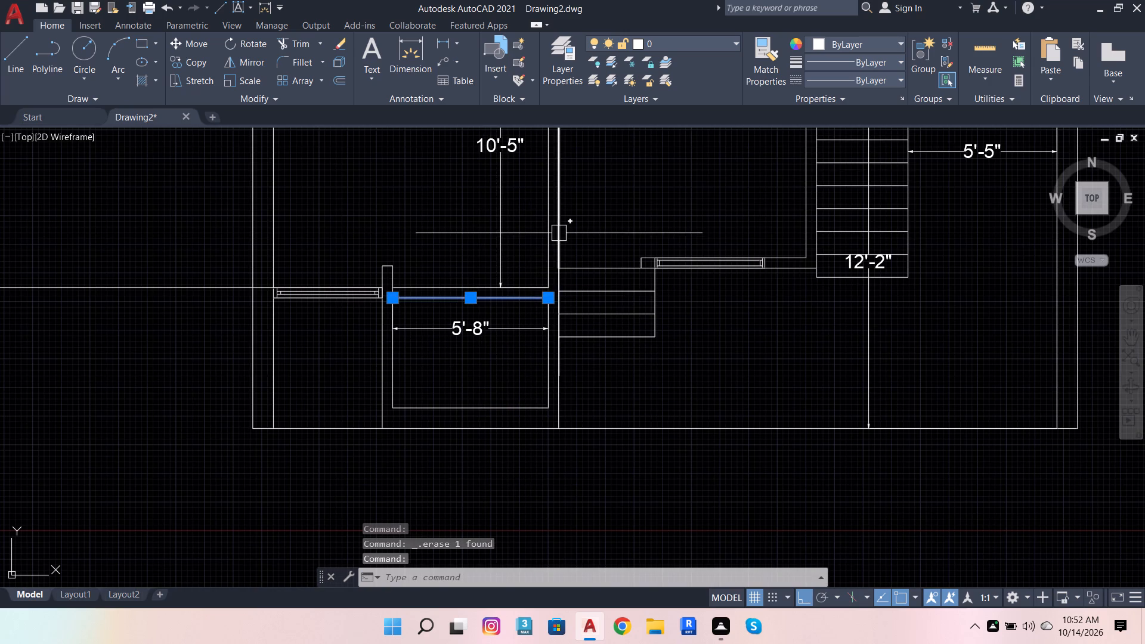
pyautogui.press('Delete')
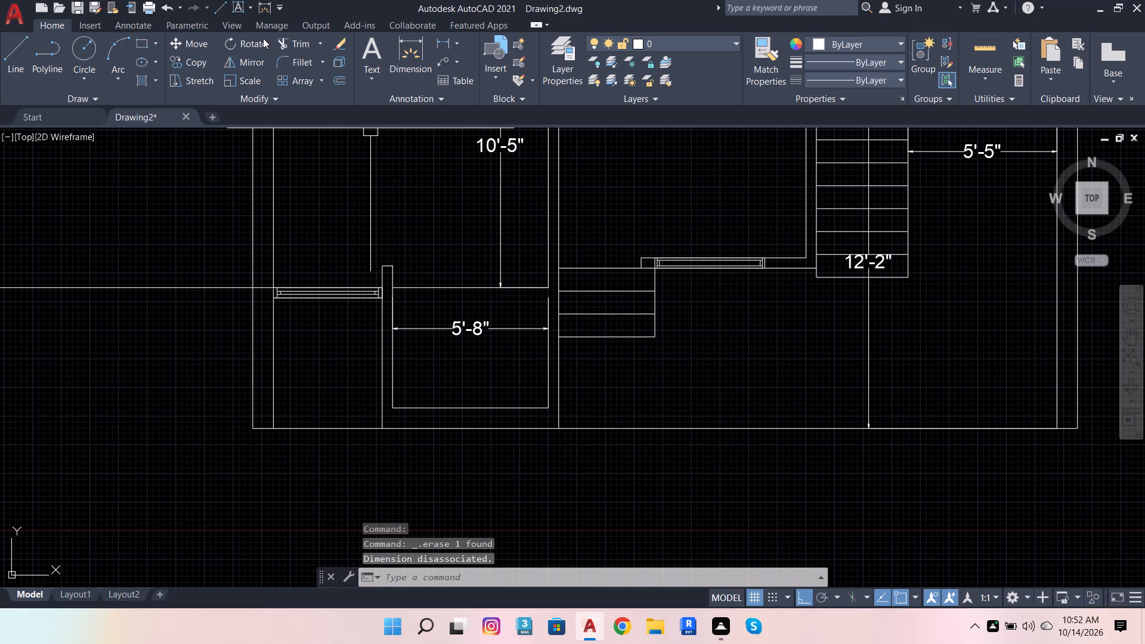
# Dimension the toilet's height from its inner bottom line up to the remaining bedroom wall line.
pyautogui.click(395, 54)
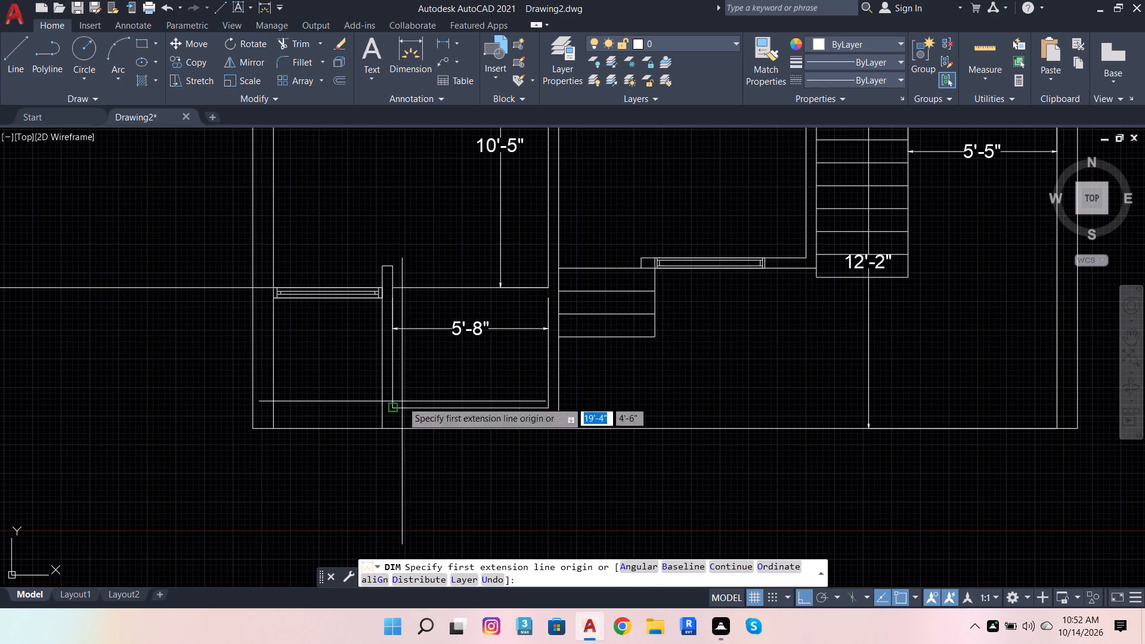
pyautogui.click(391, 410)
pyautogui.click(399, 291)
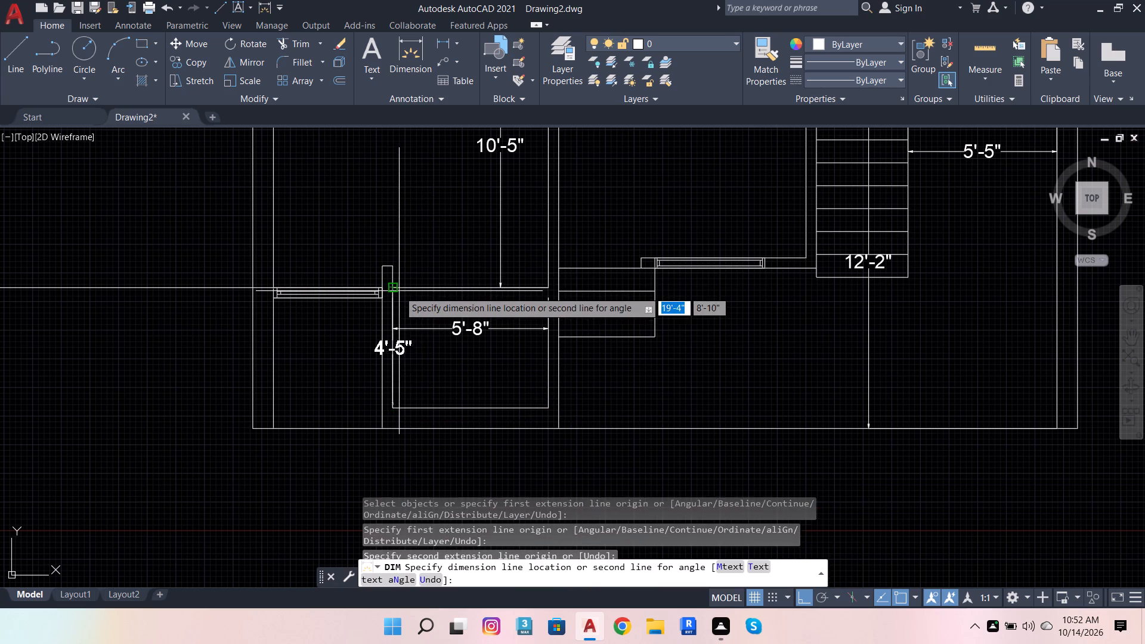
pyautogui.click(413, 307)
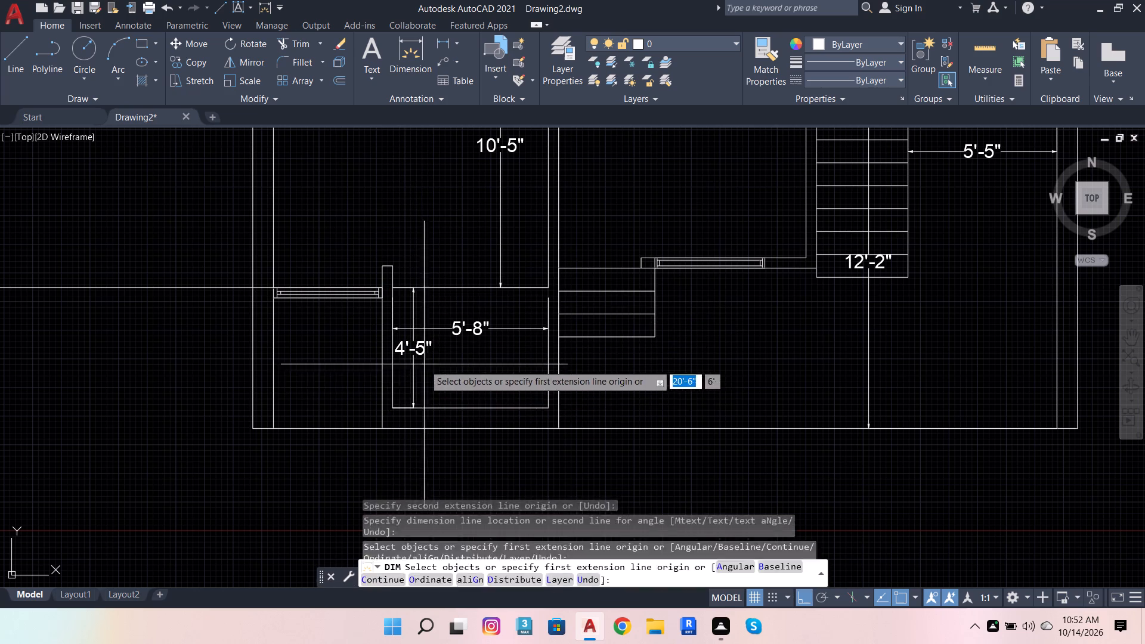
pyautogui.scroll(-1, 419, 363)
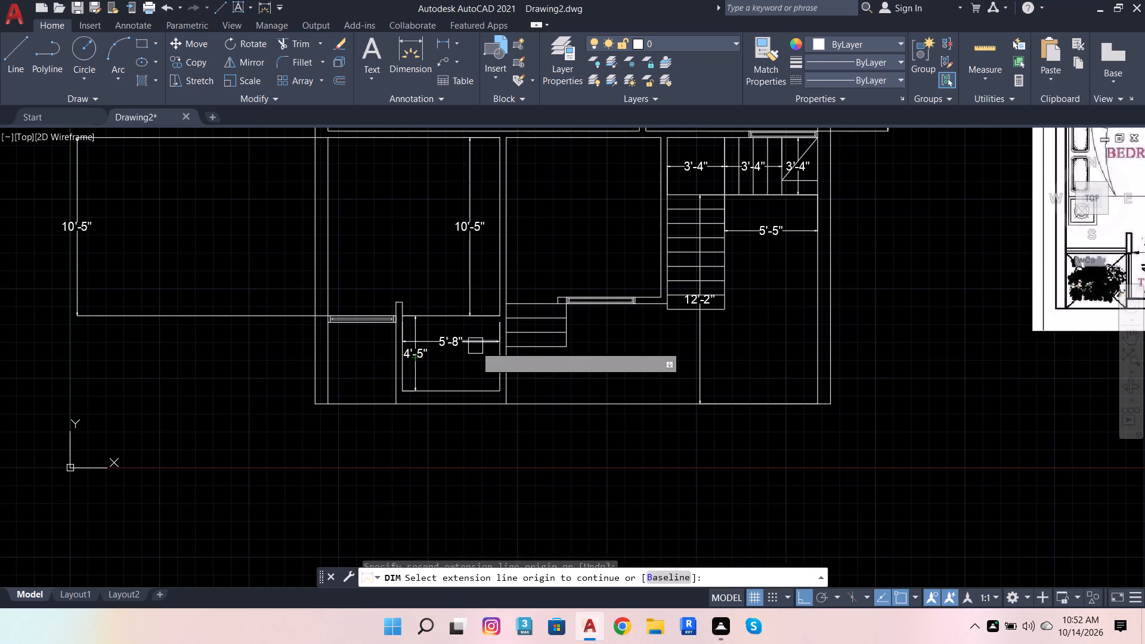
# Delete the toilet's horizontal 5'-8" dimension.
pyautogui.press('Escape')
pyautogui.press('Escape')
pyautogui.click(475, 345)
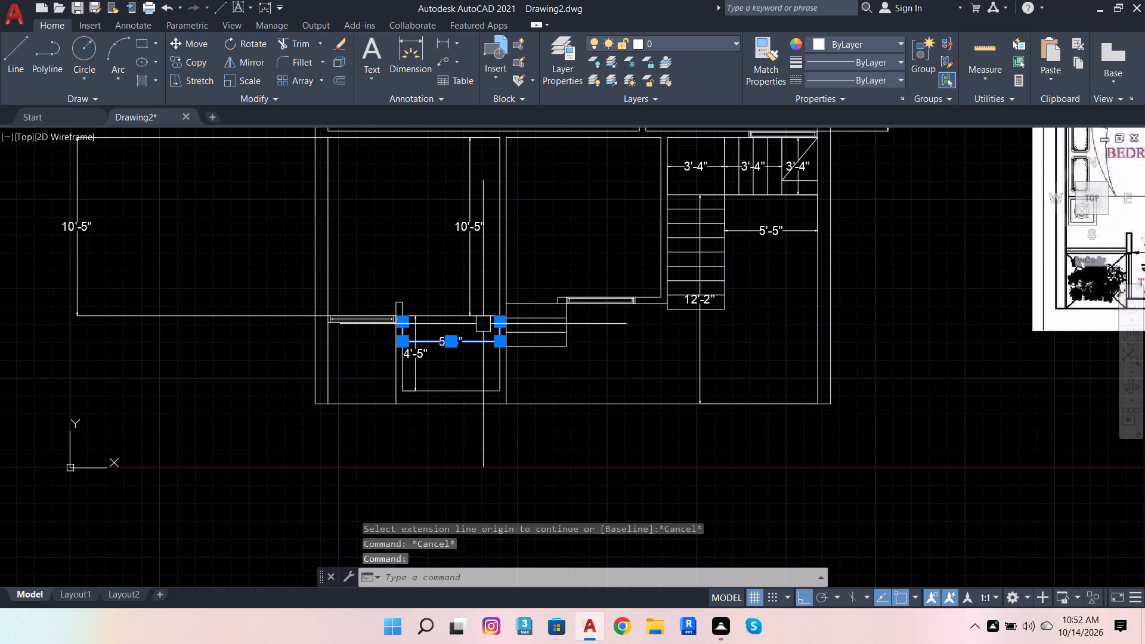
pyautogui.press('Delete')
# Join the bedroom's and toilet's inner vertical wall line segments on the drawing-room side into one continuous line.
pyautogui.scroll(2, 454, 367)
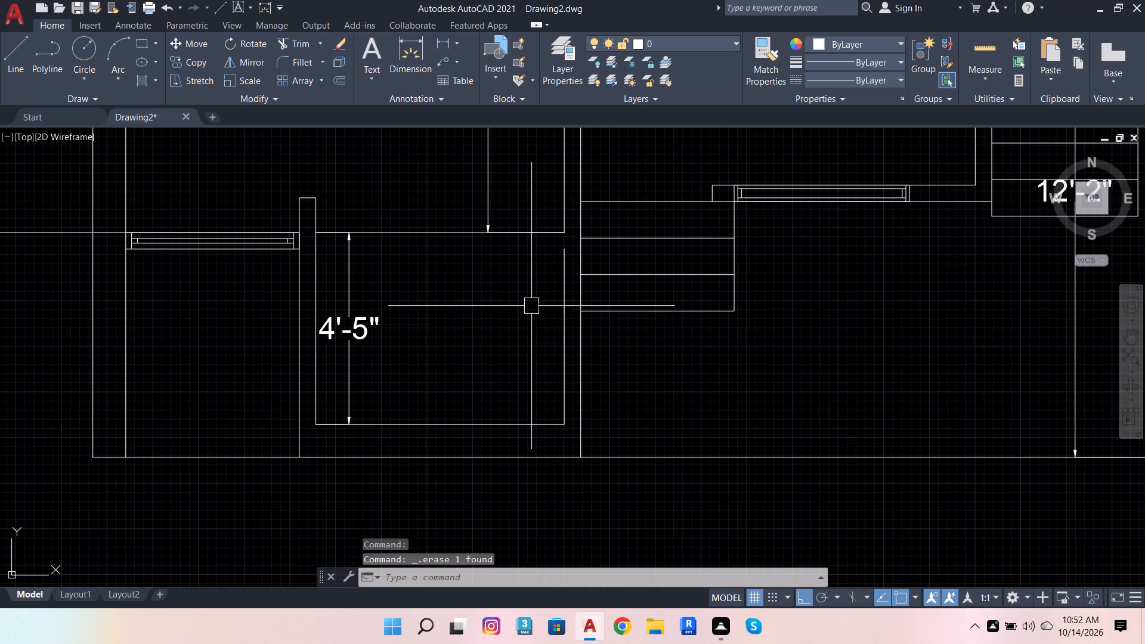
pyautogui.click(570, 274)
pyautogui.click(571, 205)
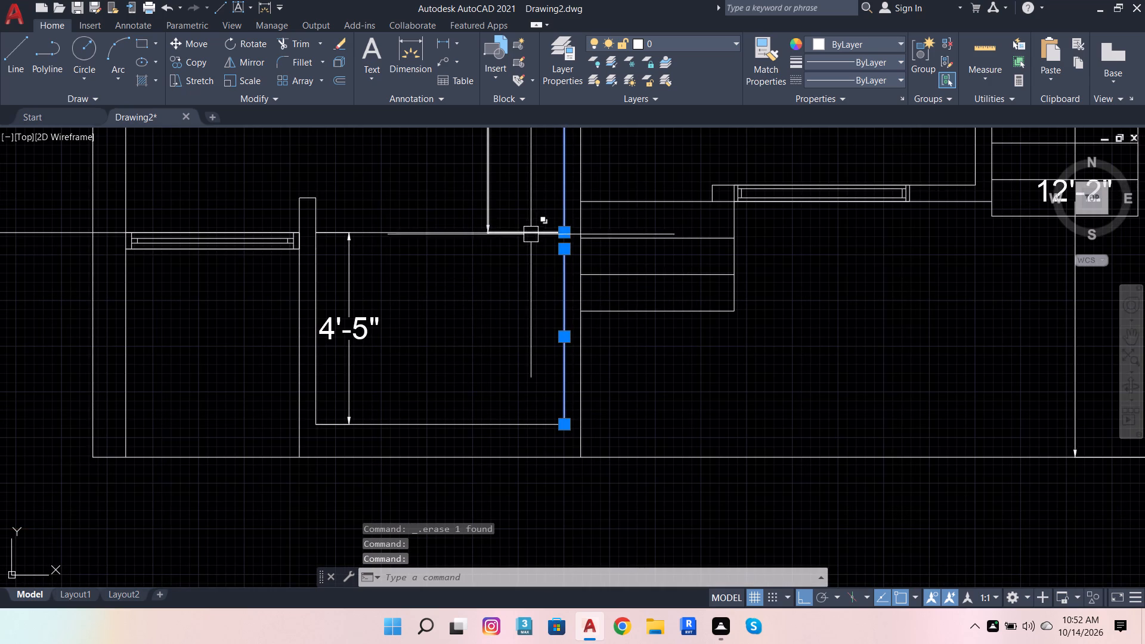
pyautogui.press('j')
pyautogui.press('Return')
pyautogui.scroll(-2, 541, 268)
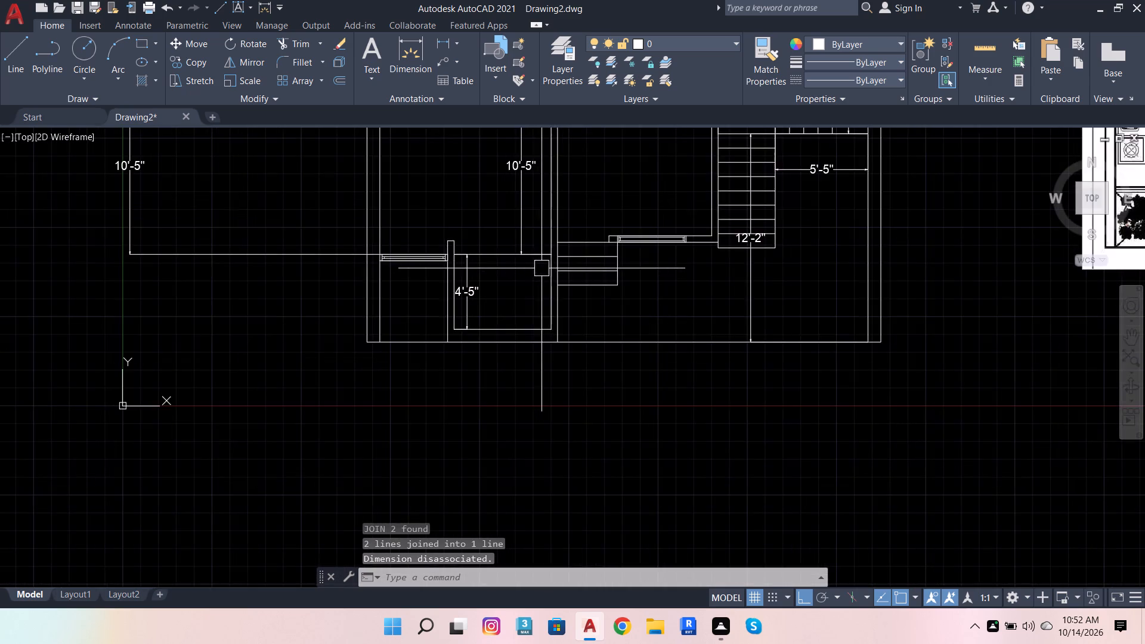
# Offset the wall line between the bedroom and toilet 4.5" down into the toilet.
pyautogui.scroll(2, 522, 259)
pyautogui.click(437, 249)
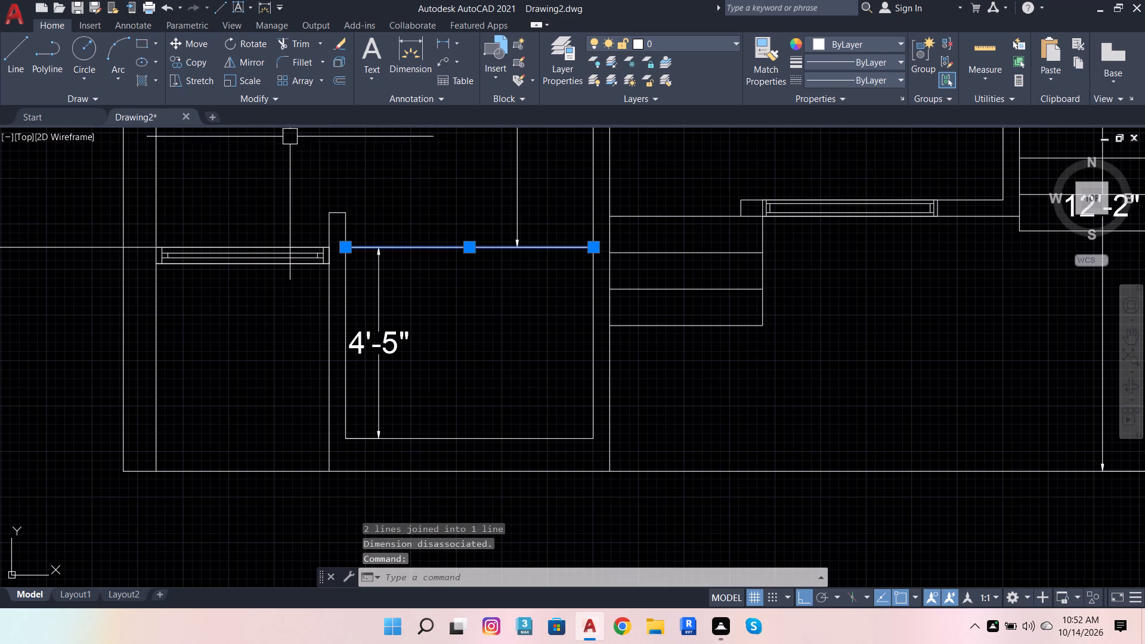
pyautogui.scroll(-2, 270, 236)
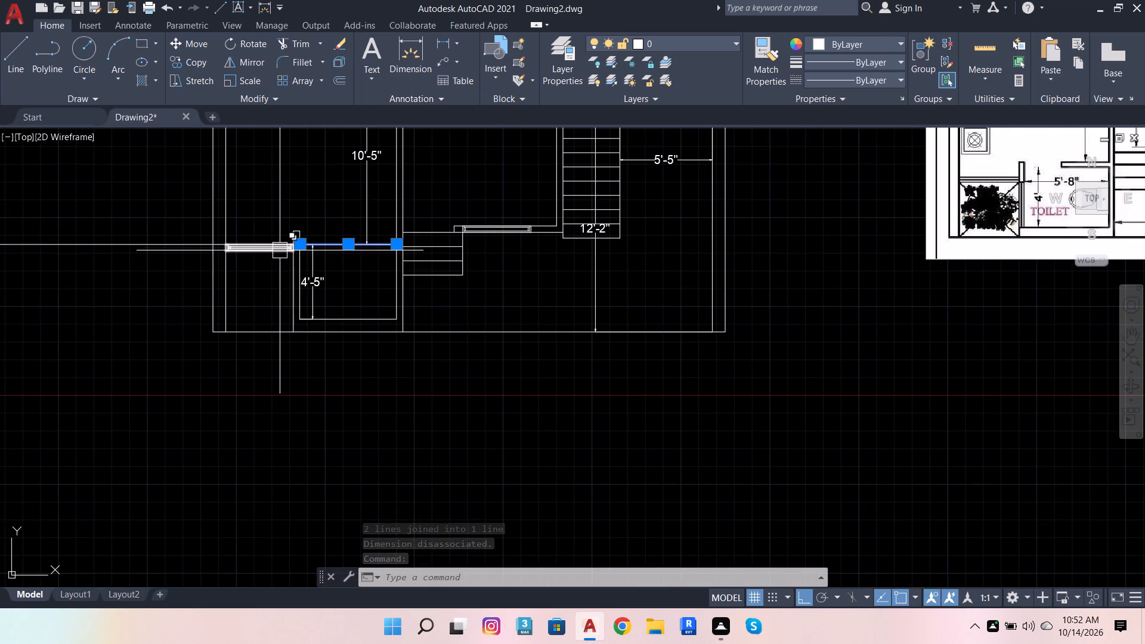
pyautogui.scroll(3, 304, 221)
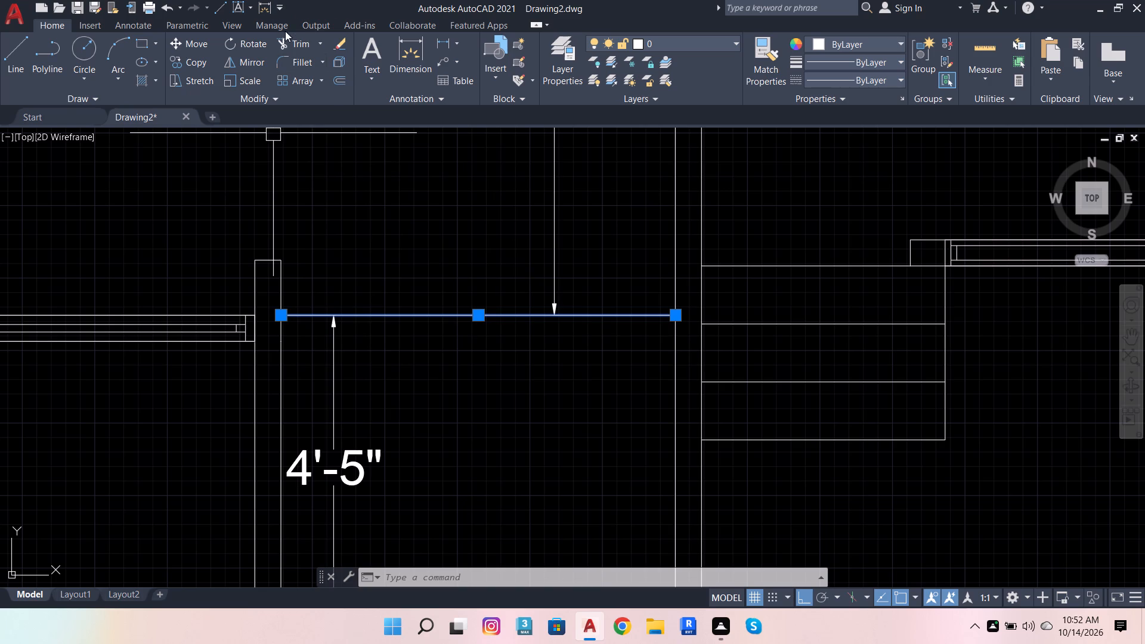
pyautogui.click(346, 82)
pyautogui.click(285, 320)
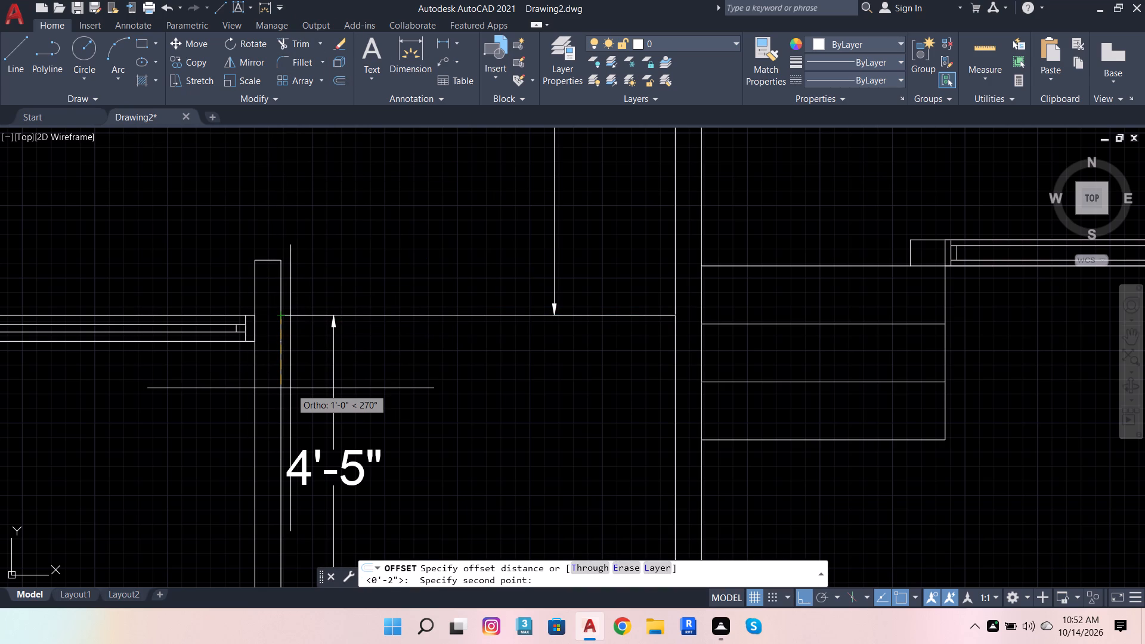
pyautogui.write("4'")
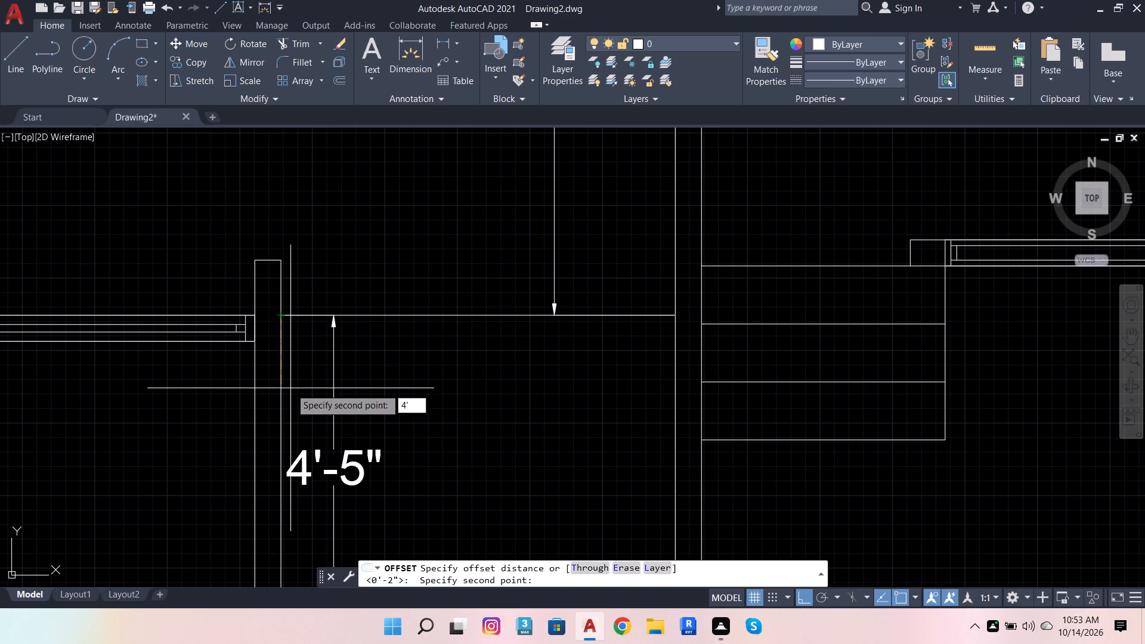
pyautogui.press('BackSpace')
pyautogui.write('.5')
pyautogui.press('Return')
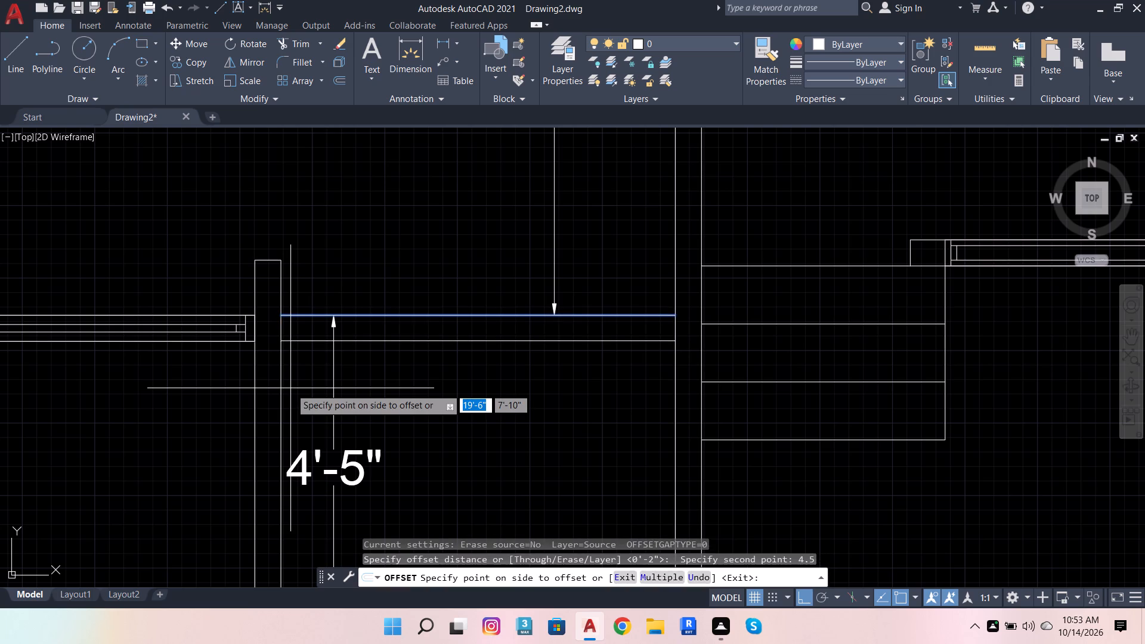
pyautogui.click(290, 388)
pyautogui.press('Escape')
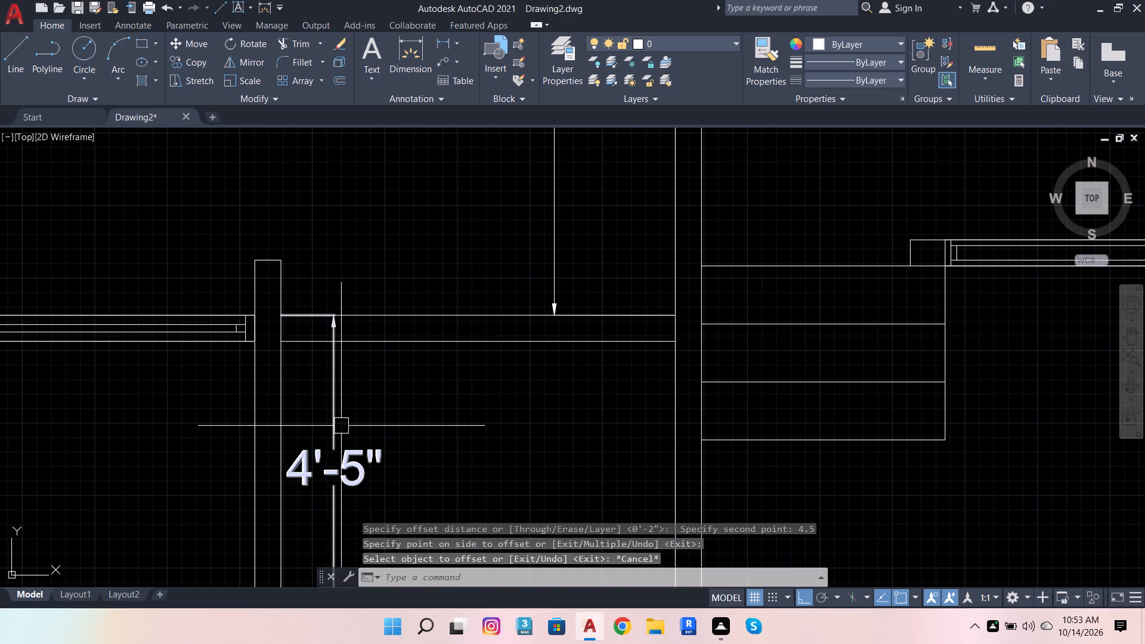
# Delete the toilet's vertical 4'-5" dimension and the original upper wall line between the bedroom and toilet.
pyautogui.click(341, 426)
pyautogui.press('Delete')
pyautogui.click(426, 316)
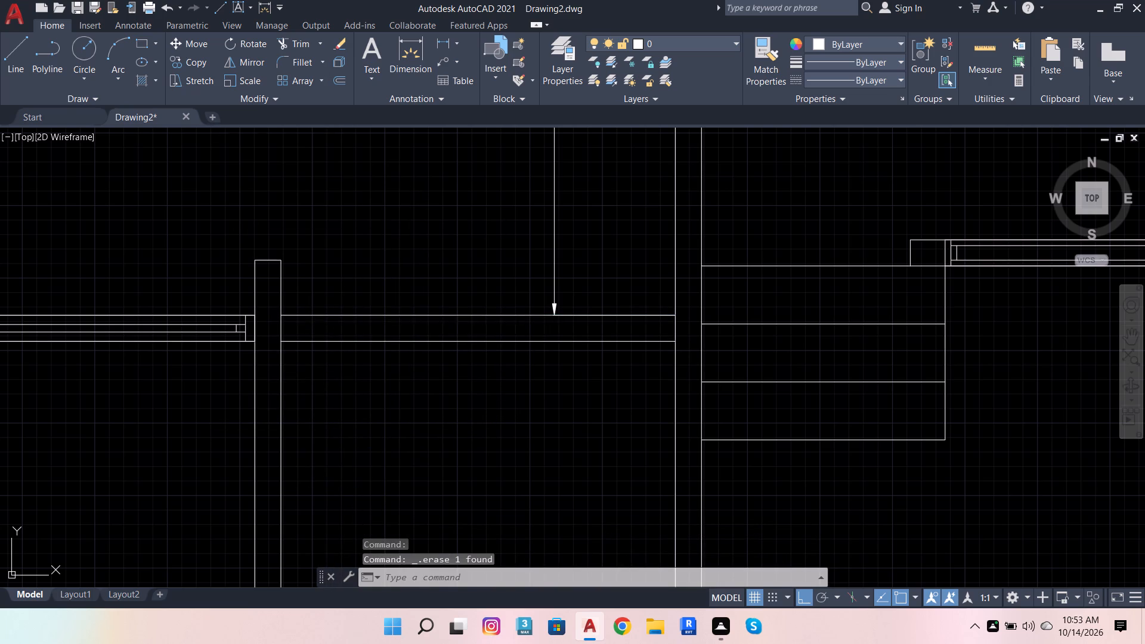
pyautogui.press('Delete')
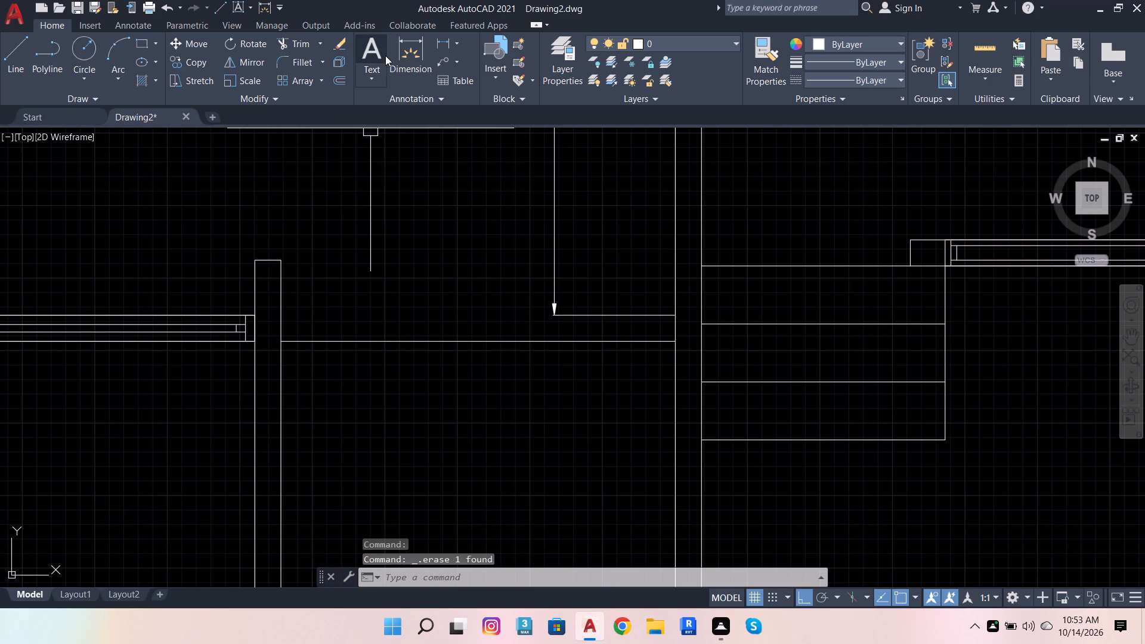
# Dimension the toilet's inside height from the new wall line down to its inner bottom line.
pyautogui.click(417, 55)
pyautogui.scroll(-1, 305, 296)
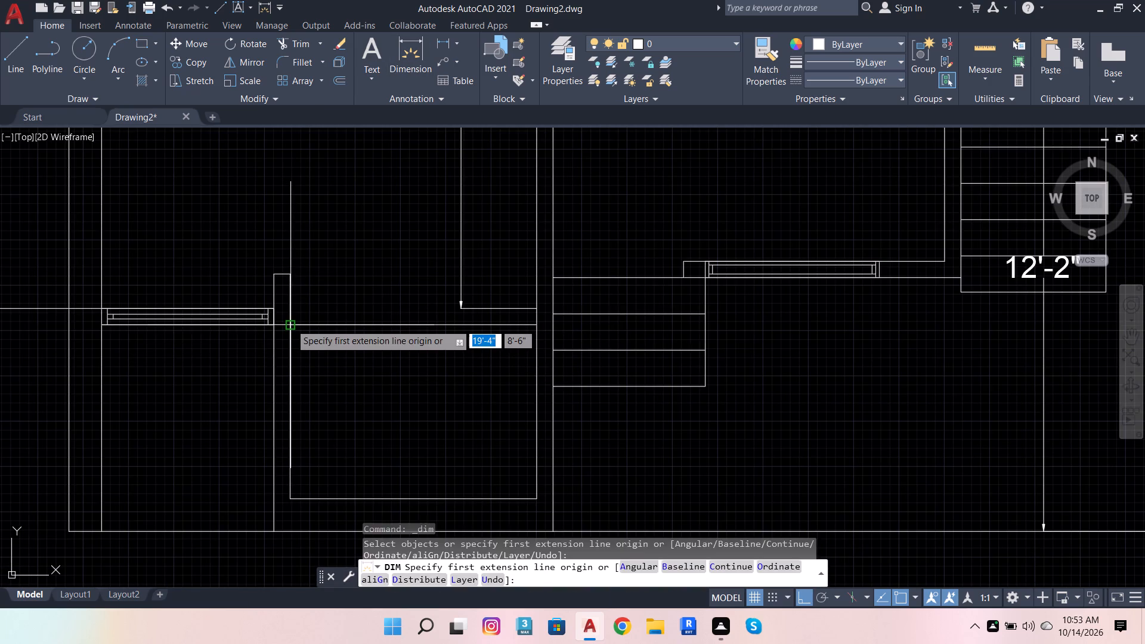
pyautogui.click(290, 324)
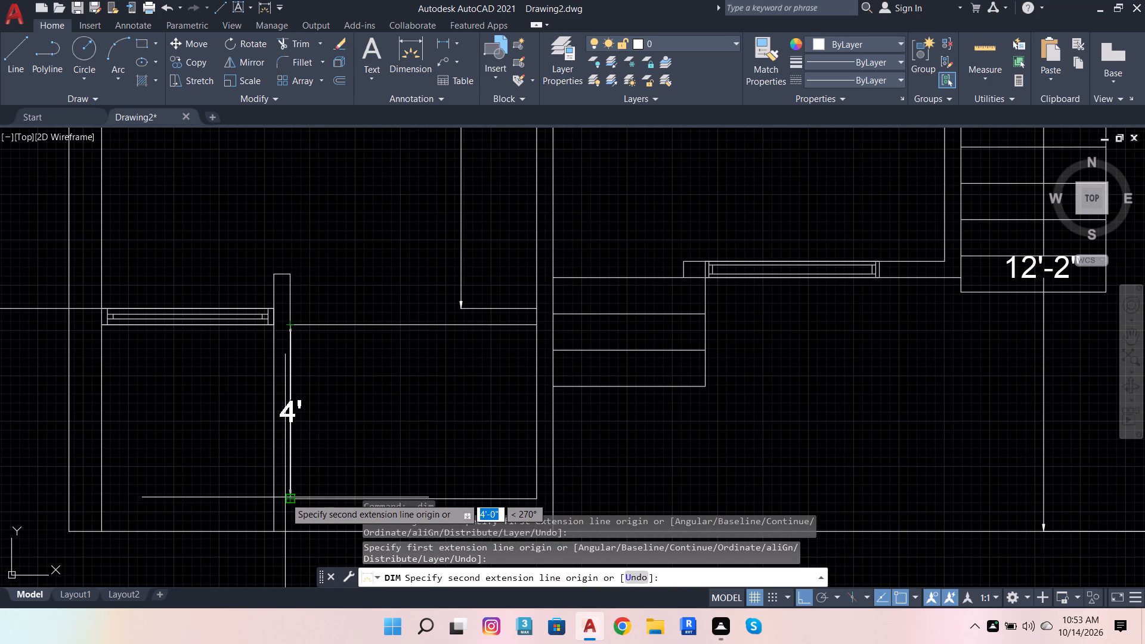
pyautogui.click(286, 499)
pyautogui.click(320, 473)
pyautogui.scroll(-3, 357, 409)
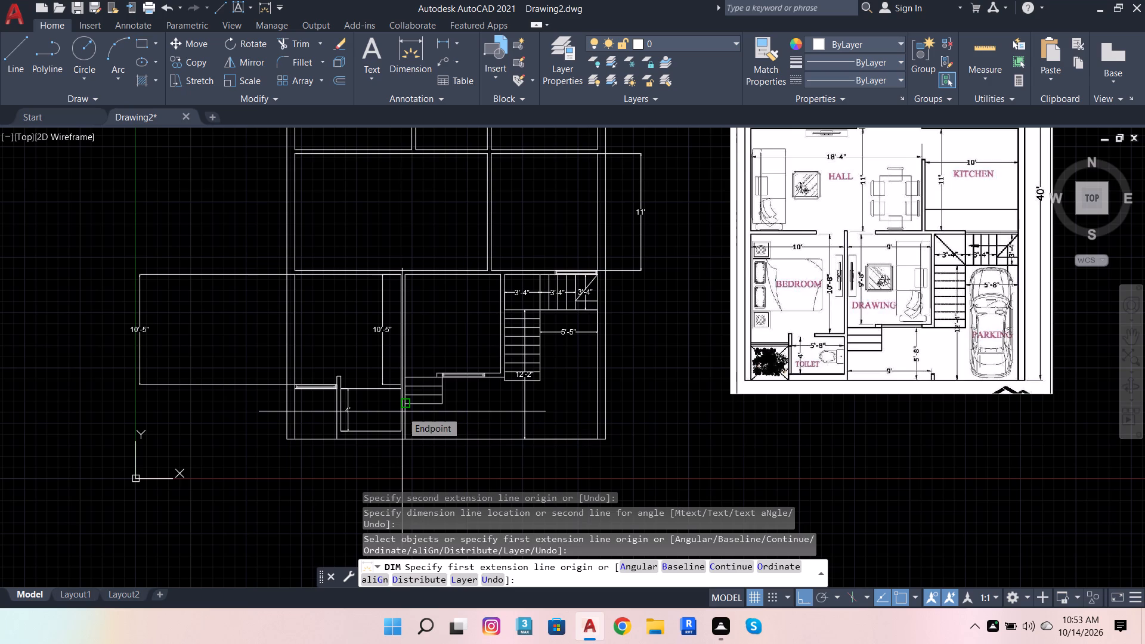
pyautogui.scroll(3, 401, 382)
pyautogui.press('Escape')
pyautogui.press('Escape')
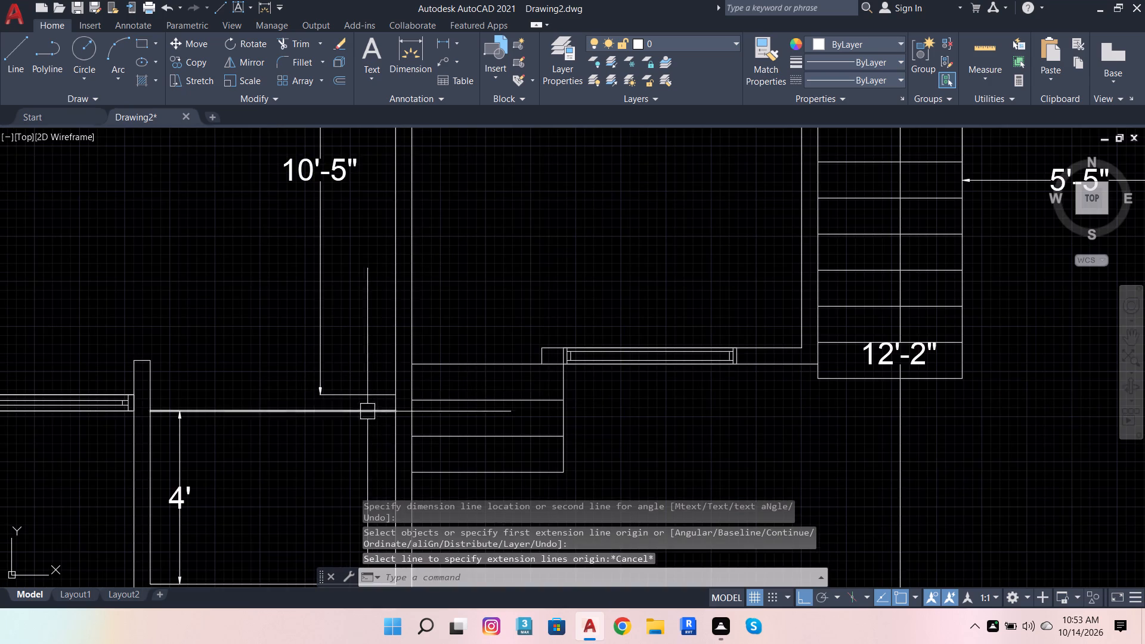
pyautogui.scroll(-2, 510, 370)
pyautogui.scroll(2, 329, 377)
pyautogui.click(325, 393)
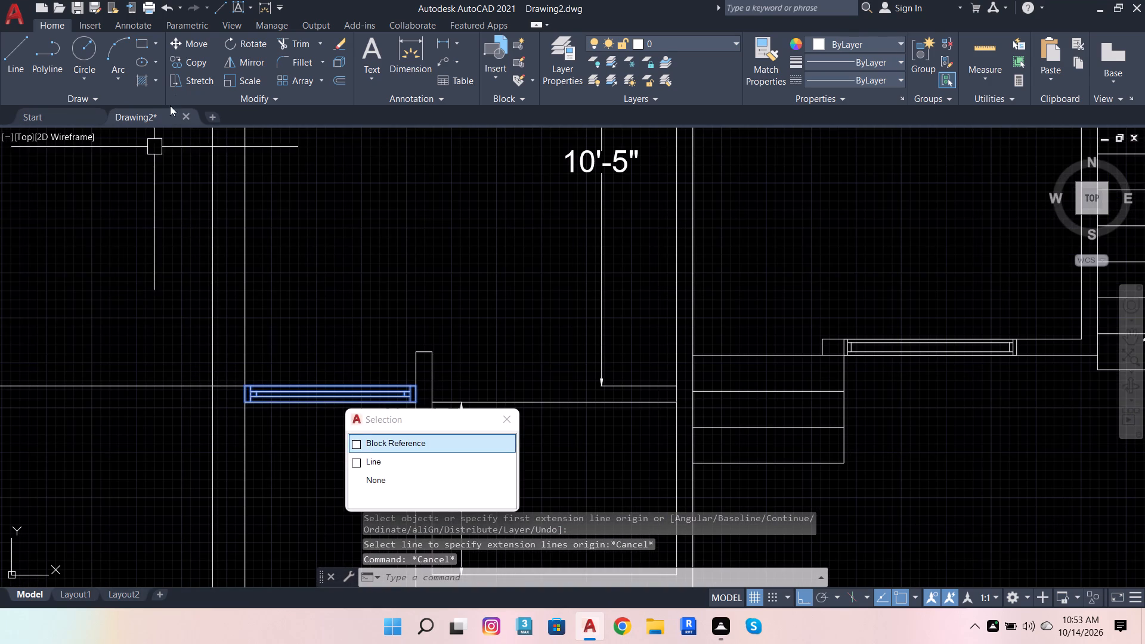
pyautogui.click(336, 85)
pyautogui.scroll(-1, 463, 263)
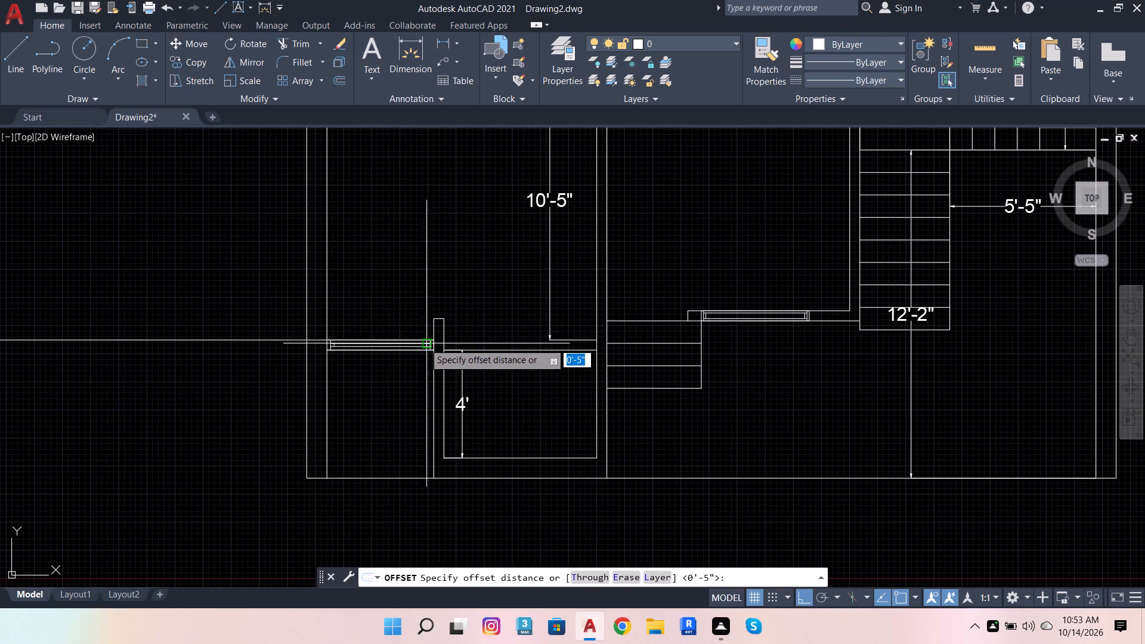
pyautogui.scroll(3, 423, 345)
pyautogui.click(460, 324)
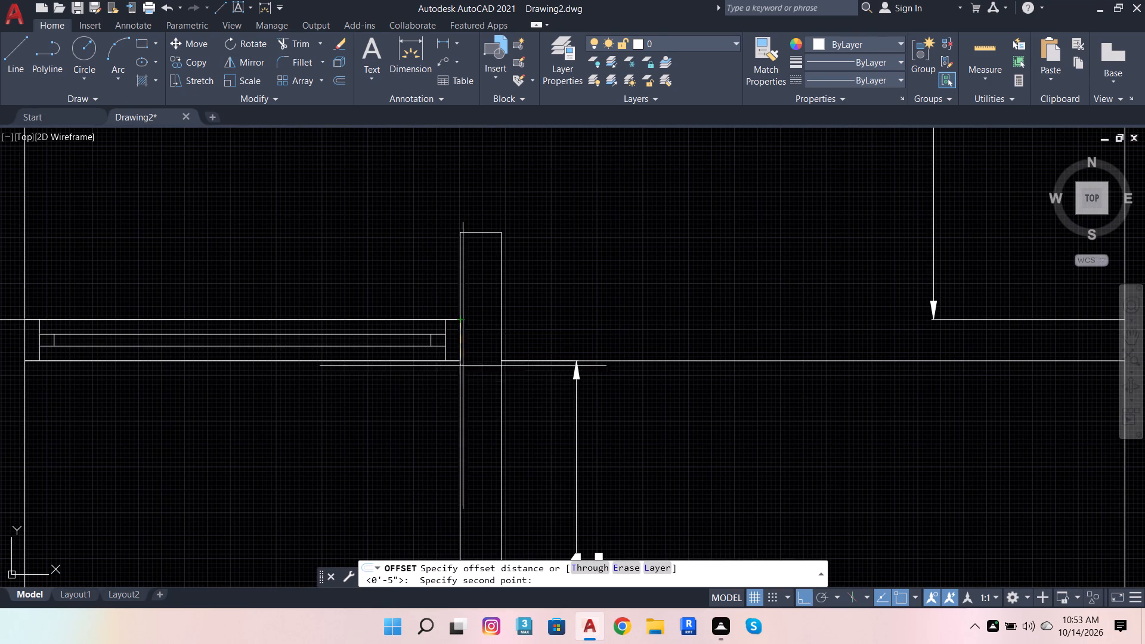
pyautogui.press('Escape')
# Move the window block above the planter straight down by the wall thickness, aligning its upper edge with the toilet's top wall line.
pyautogui.click(435, 332)
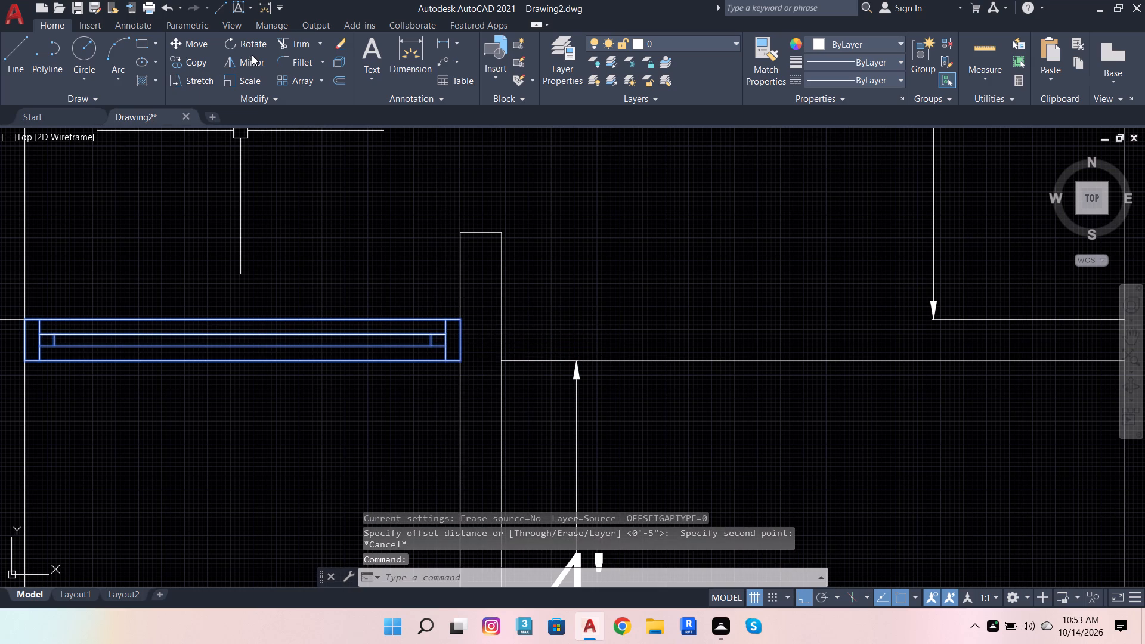
pyautogui.click(184, 41)
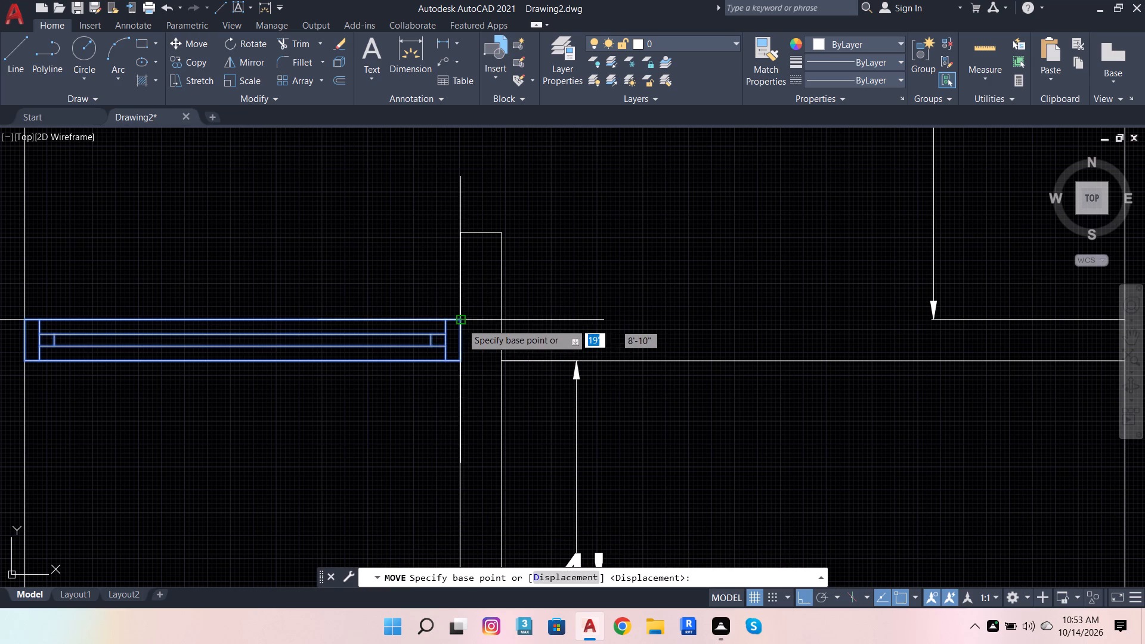
pyautogui.click(462, 323)
pyautogui.scroll(-2, 450, 356)
pyautogui.scroll(2, 458, 364)
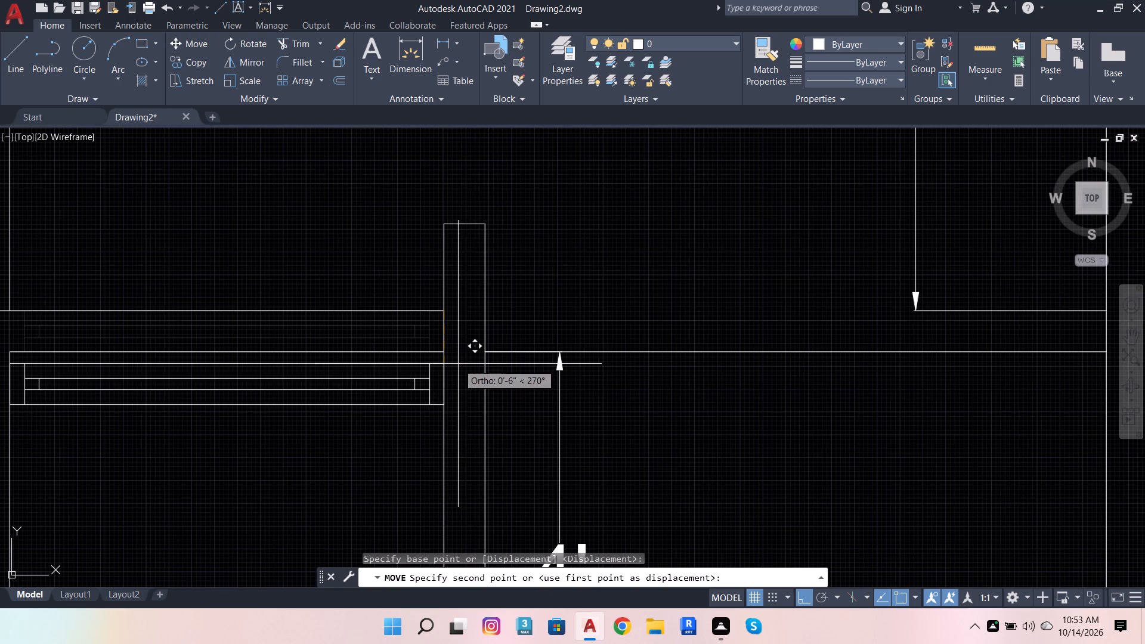
pyautogui.click(447, 352)
pyautogui.scroll(-3, 422, 381)
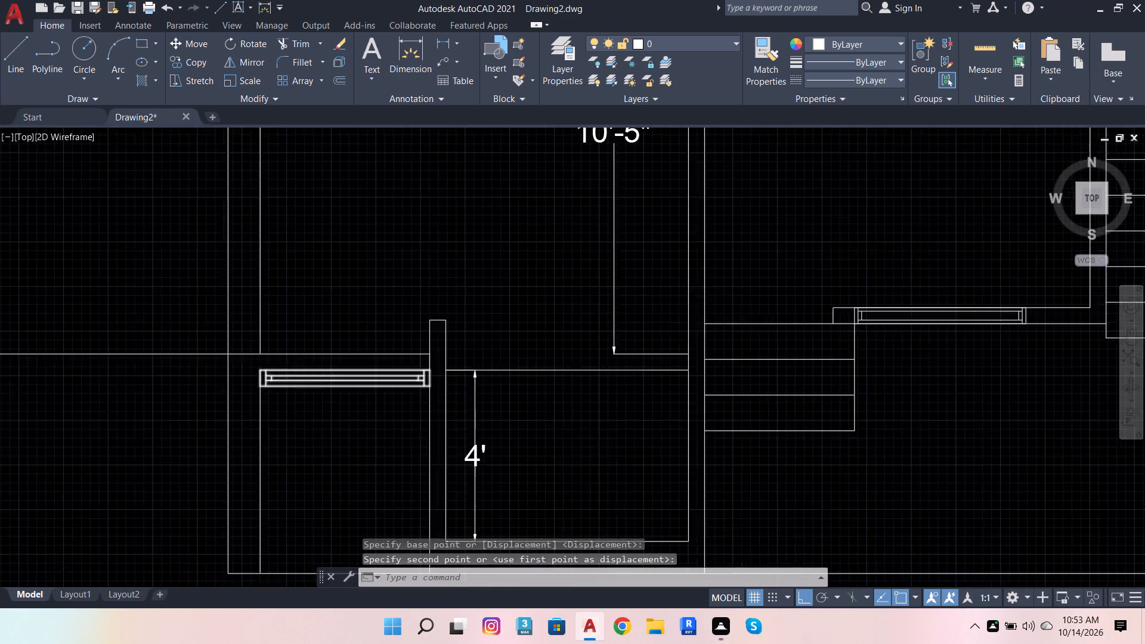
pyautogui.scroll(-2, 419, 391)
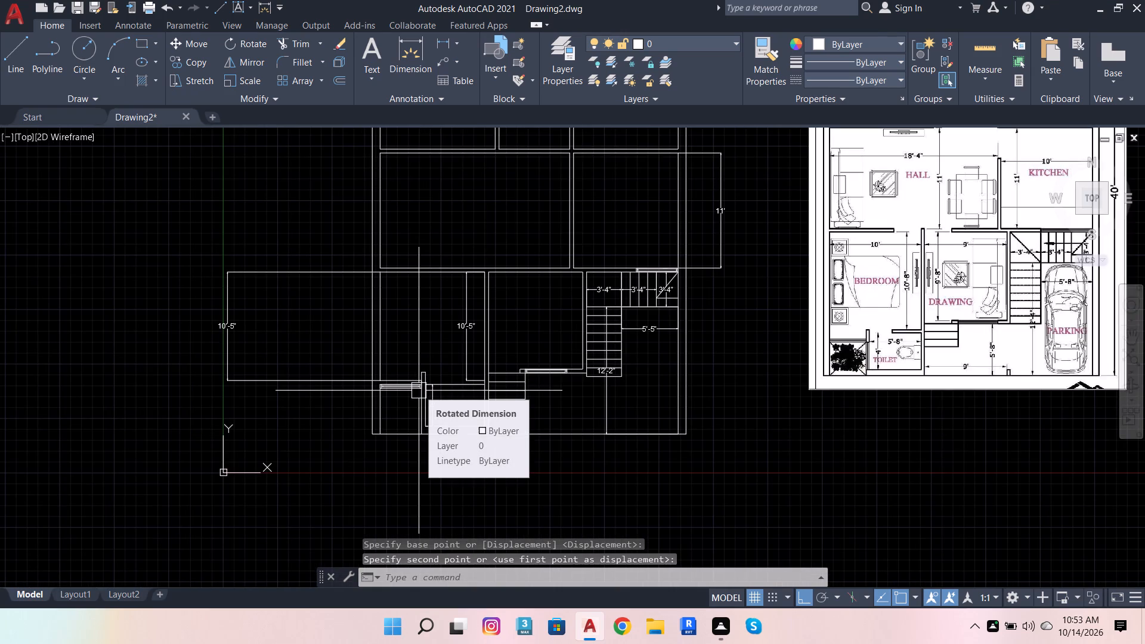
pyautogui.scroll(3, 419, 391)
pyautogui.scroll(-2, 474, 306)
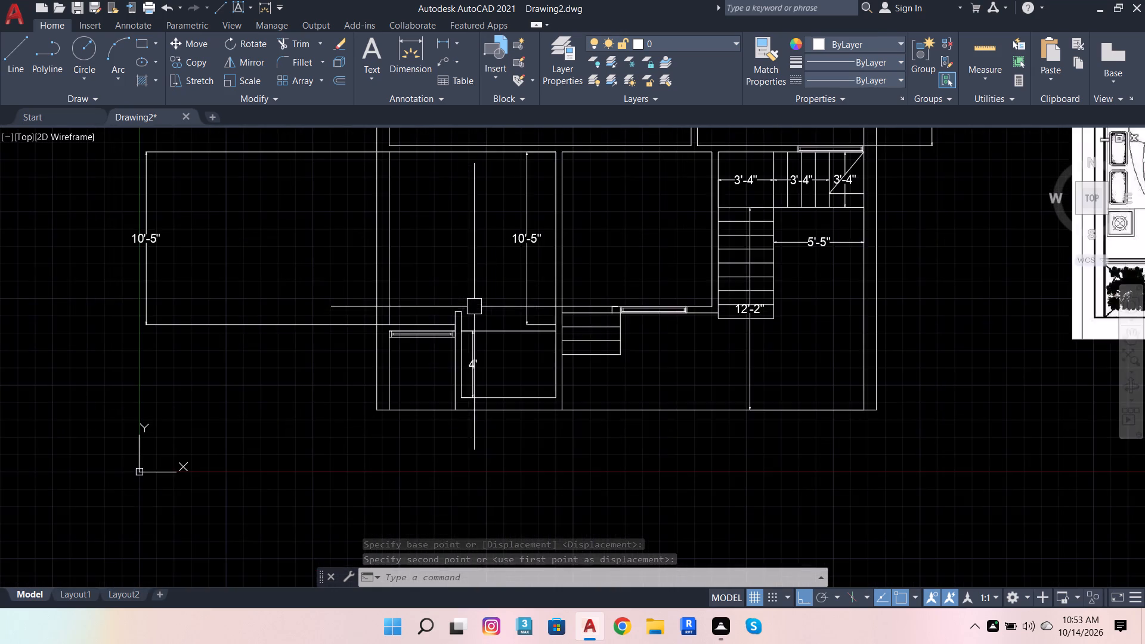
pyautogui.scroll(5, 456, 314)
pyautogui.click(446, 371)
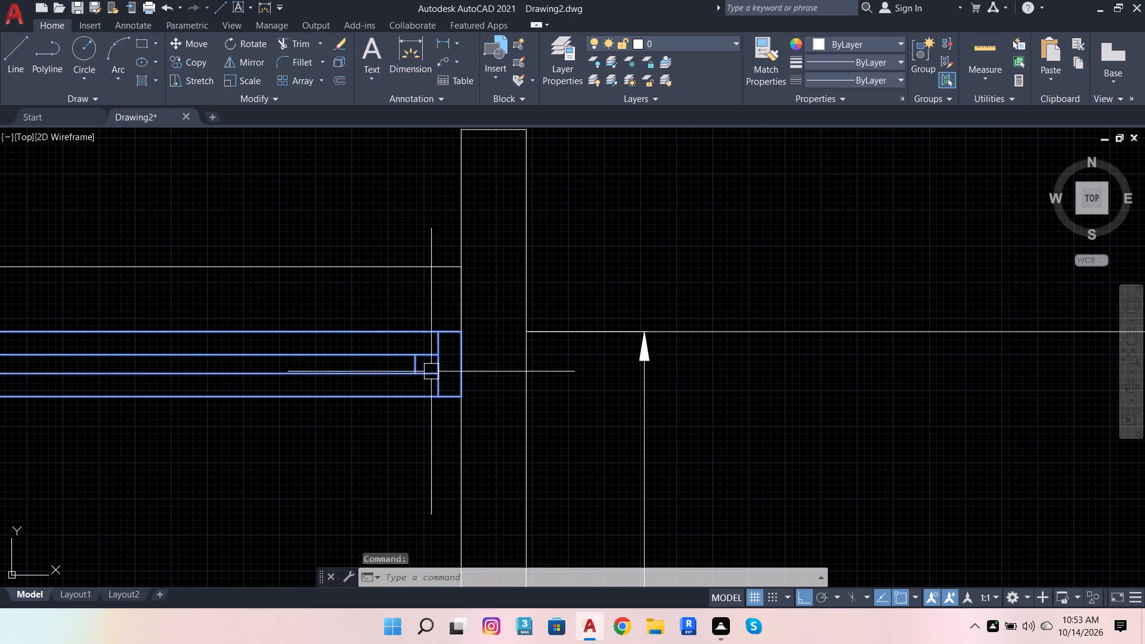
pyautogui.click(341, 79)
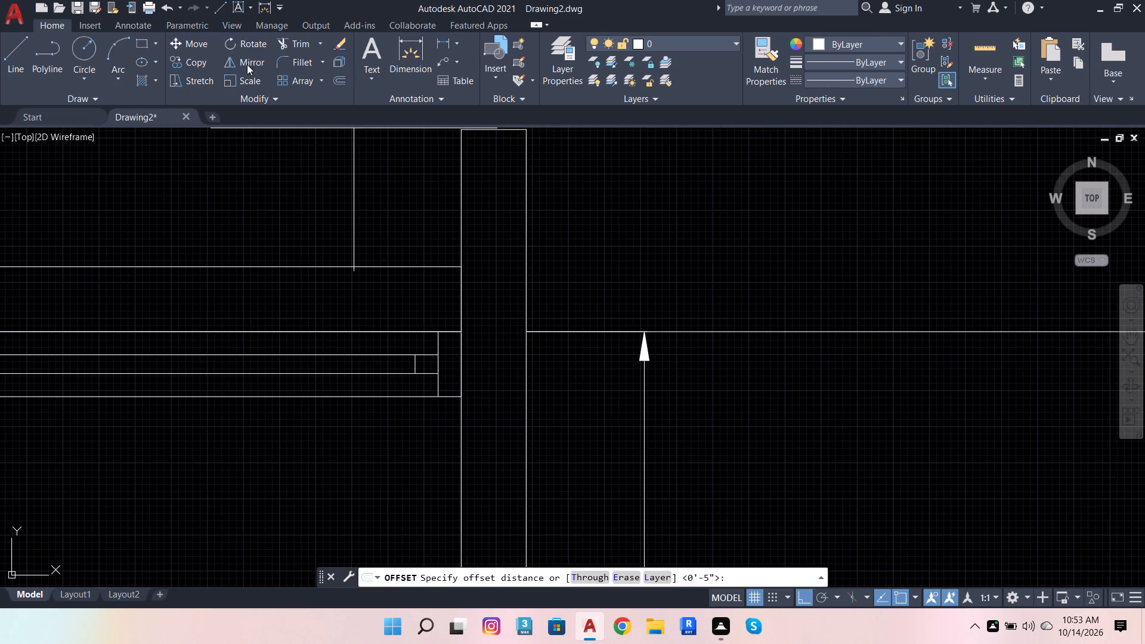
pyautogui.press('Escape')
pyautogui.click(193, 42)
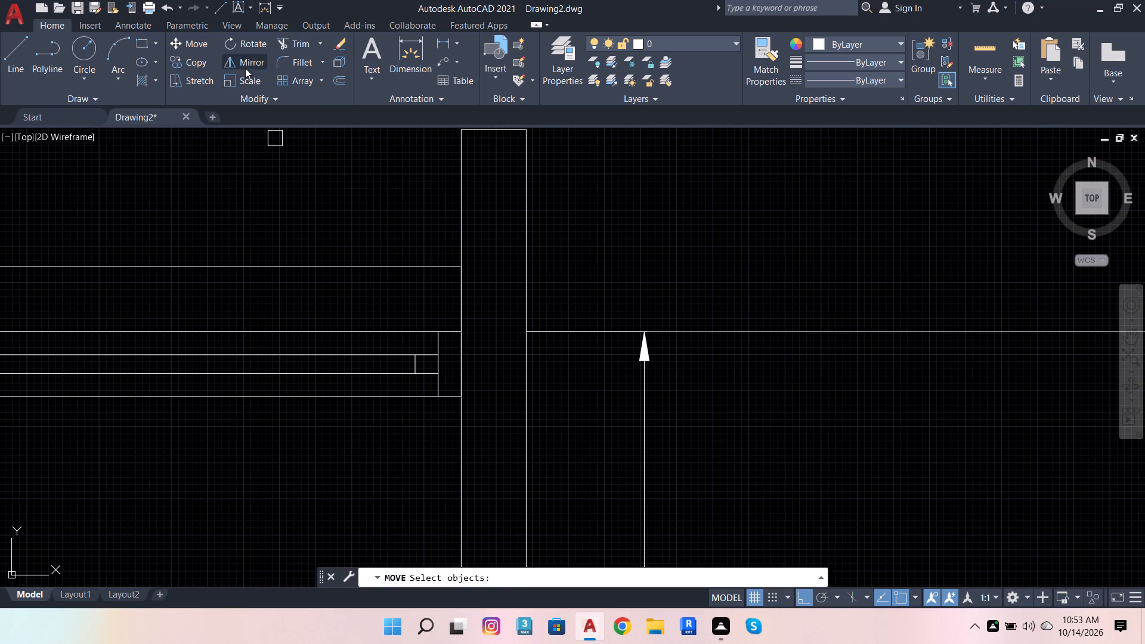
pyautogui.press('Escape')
# Draw a 4'-0" horizontal line along the window block's lower edge, between the planter's two side wall lines.
pyautogui.click(426, 358)
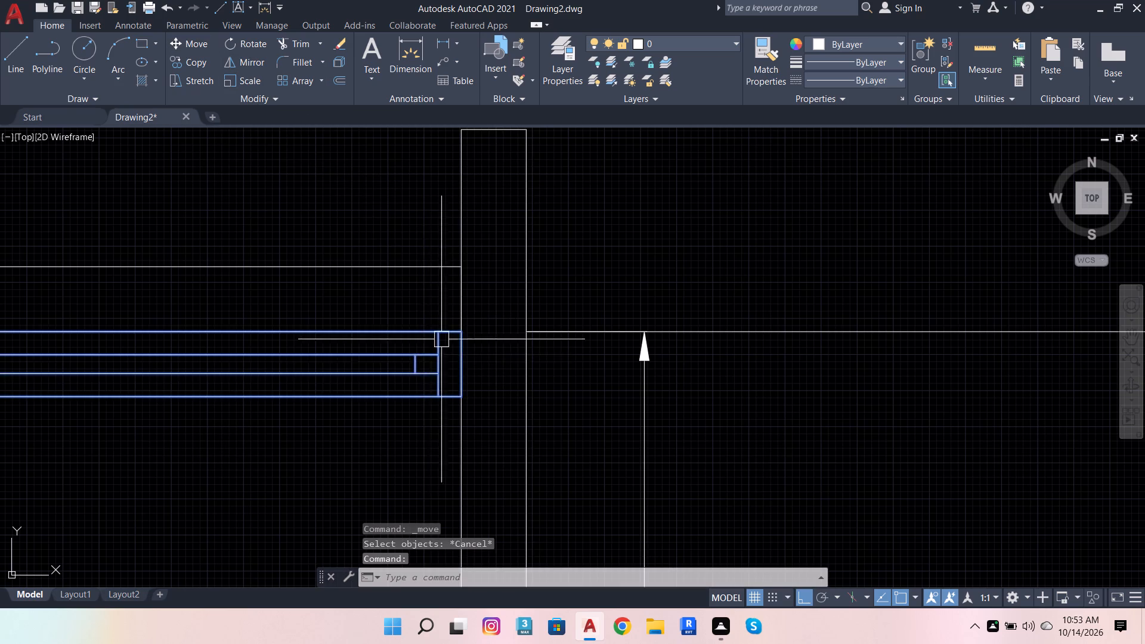
pyautogui.scroll(-2, 489, 305)
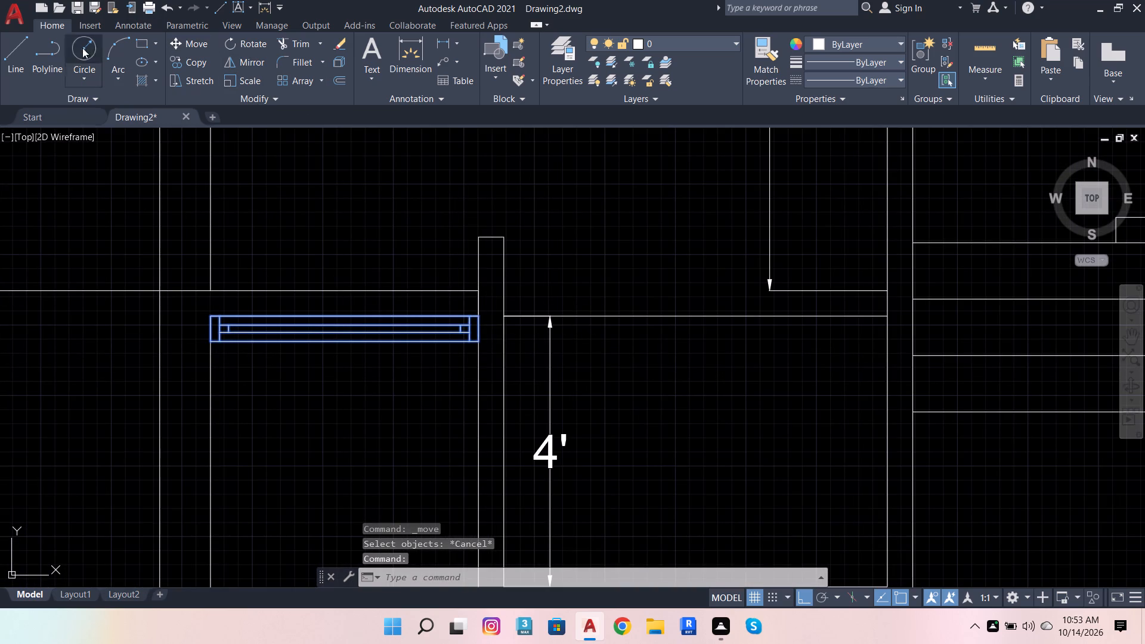
pyautogui.click(10, 48)
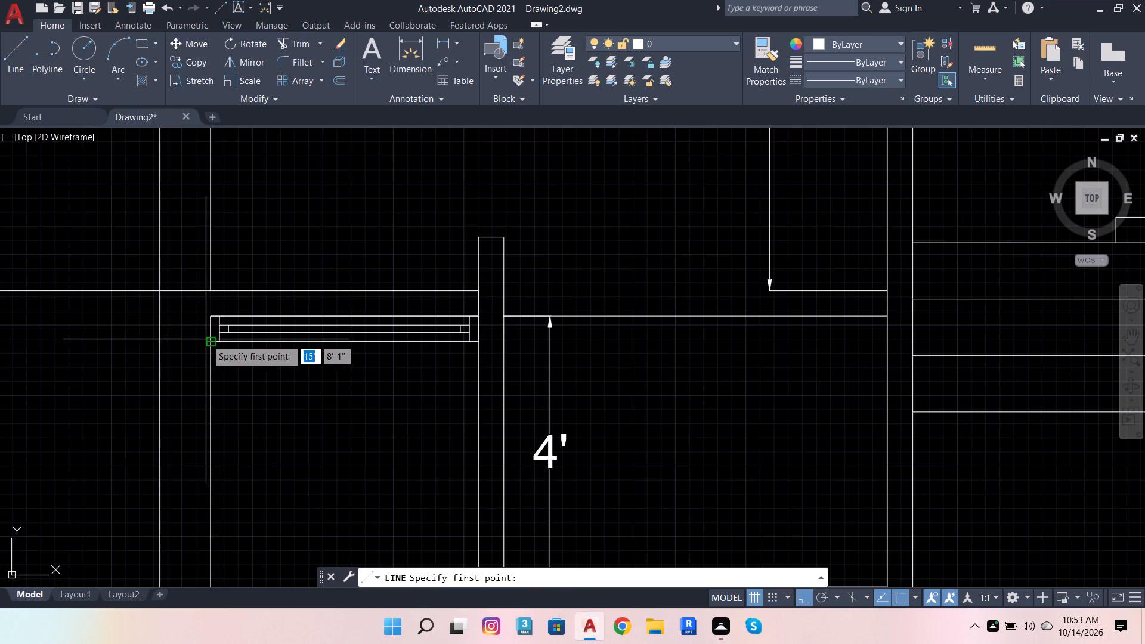
pyautogui.click(207, 342)
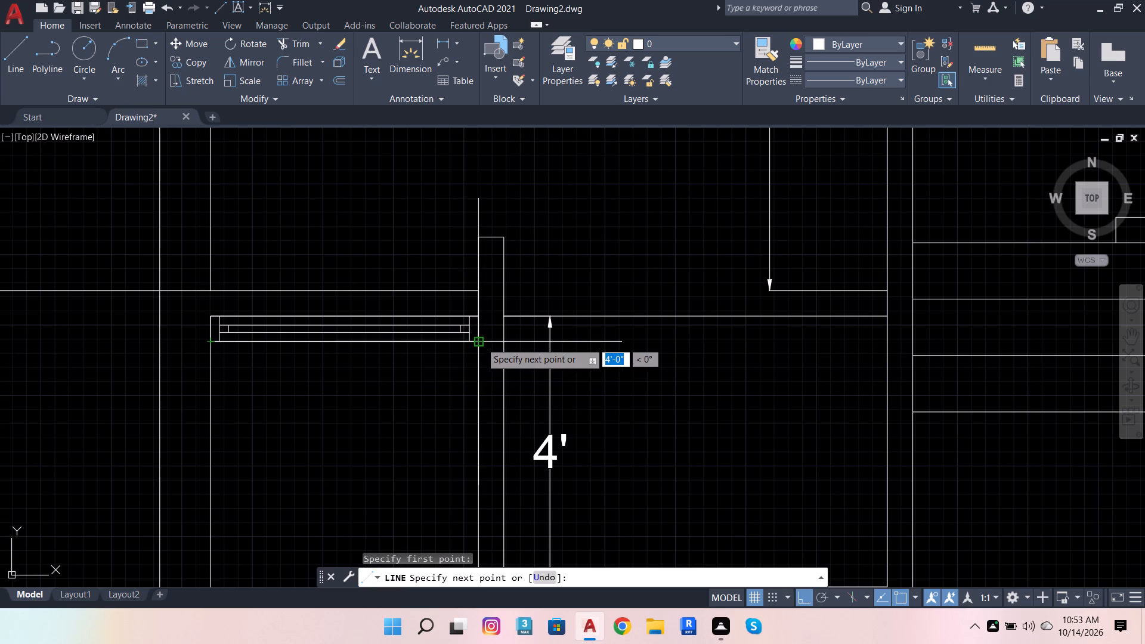
pyautogui.click(481, 342)
pyautogui.press('Escape')
# Move the planter window block straight down so its upper edge sits on the newly drawn 4'-0" horizontal line.
pyautogui.click(459, 329)
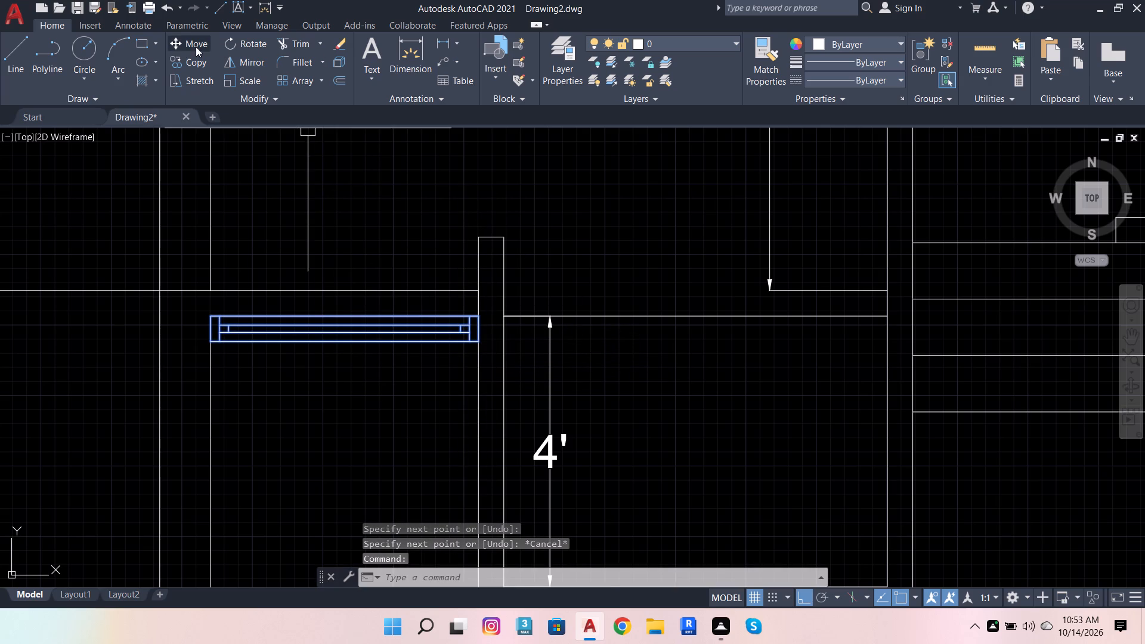
pyautogui.click(188, 40)
pyautogui.click(479, 317)
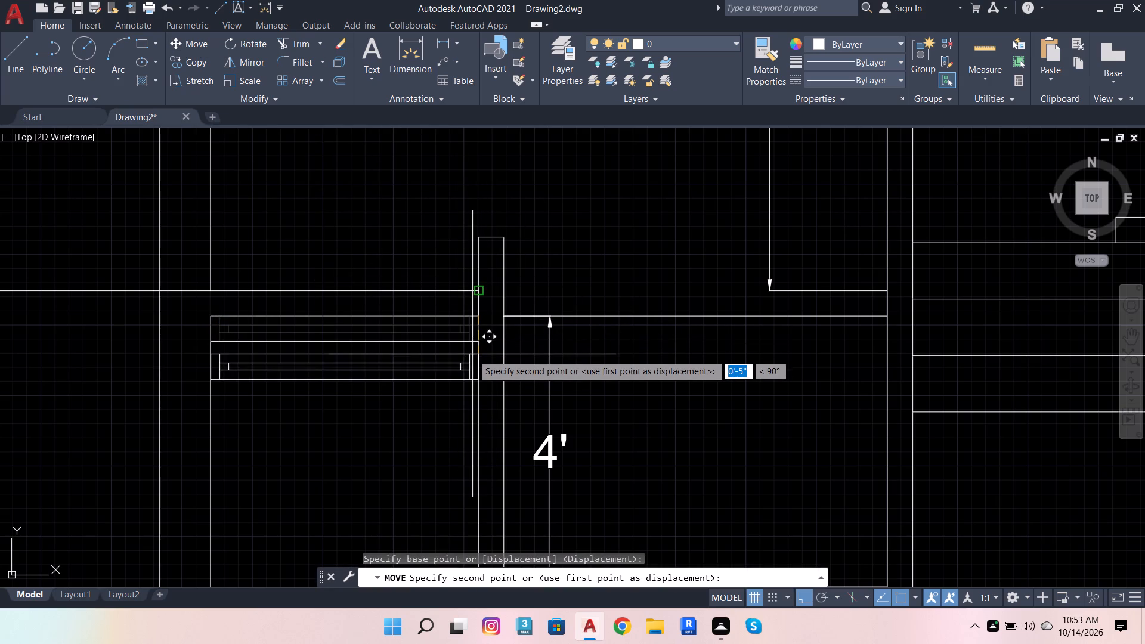
pyautogui.click(475, 344)
pyautogui.scroll(-2, 463, 394)
pyautogui.press('Escape')
# Delete the three horizontal lines spanning the planter opening above and along the window block's upper edge.
pyautogui.scroll(1, 460, 376)
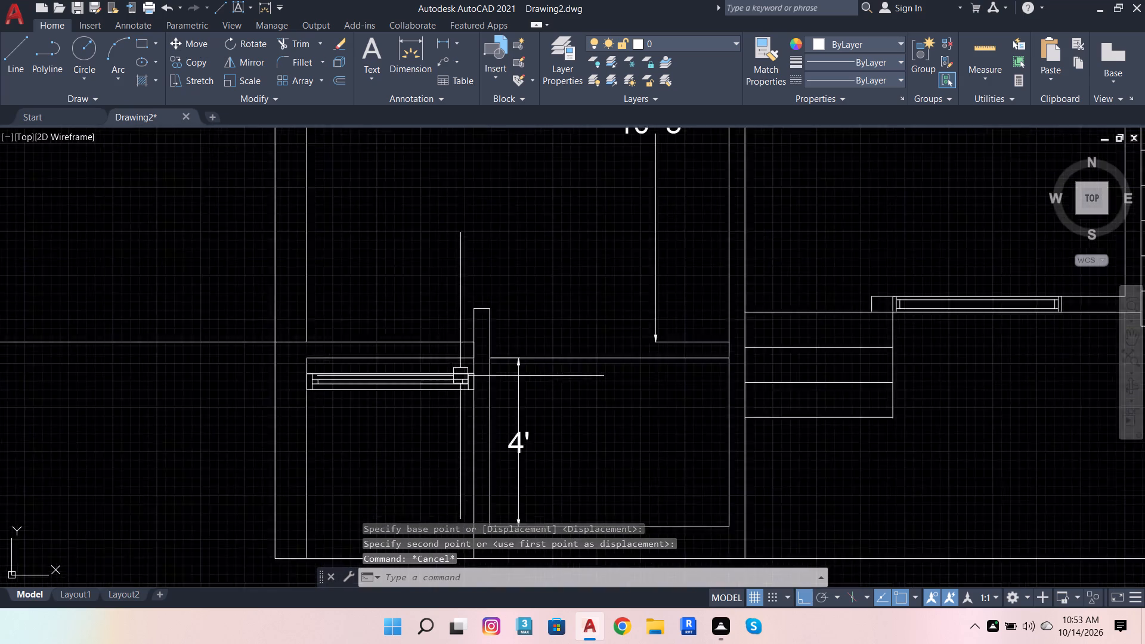
pyautogui.scroll(3, 460, 375)
pyautogui.click(448, 370)
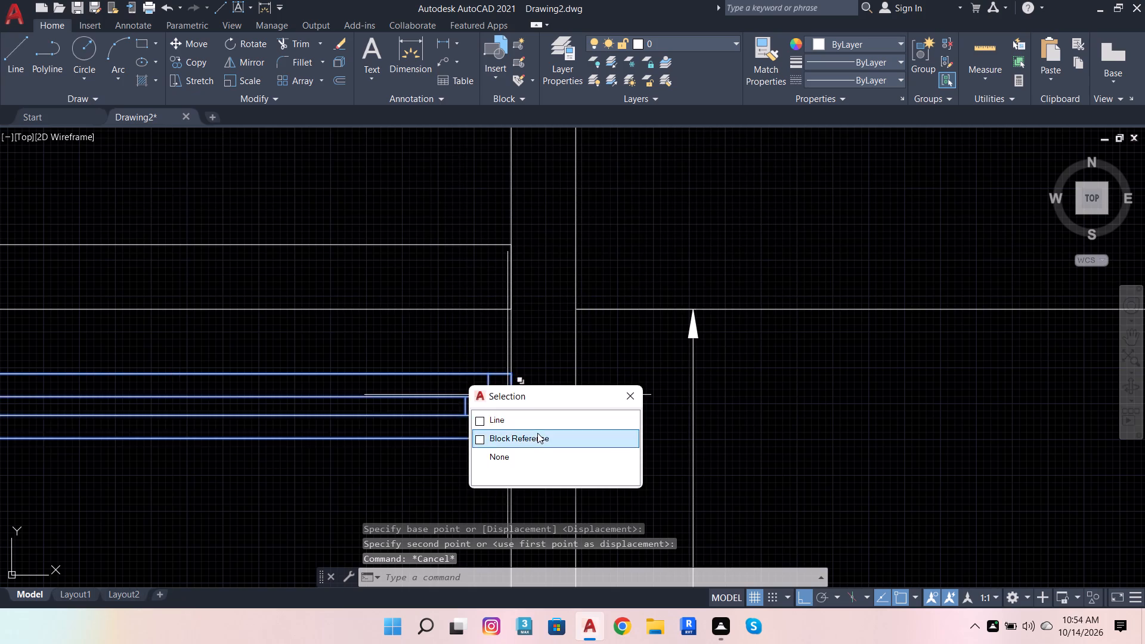
pyautogui.click(533, 422)
pyautogui.click(422, 301)
pyautogui.click(425, 244)
pyautogui.scroll(-2, 554, 312)
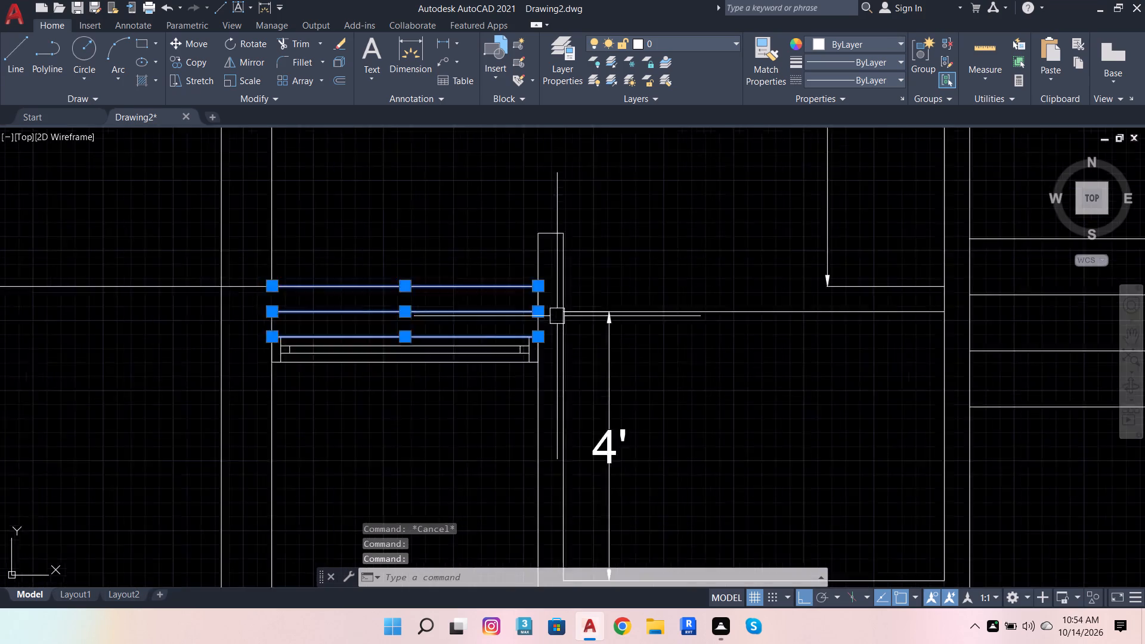
pyautogui.scroll(-2, 557, 316)
pyautogui.scroll(3, 523, 301)
pyautogui.press('Delete')
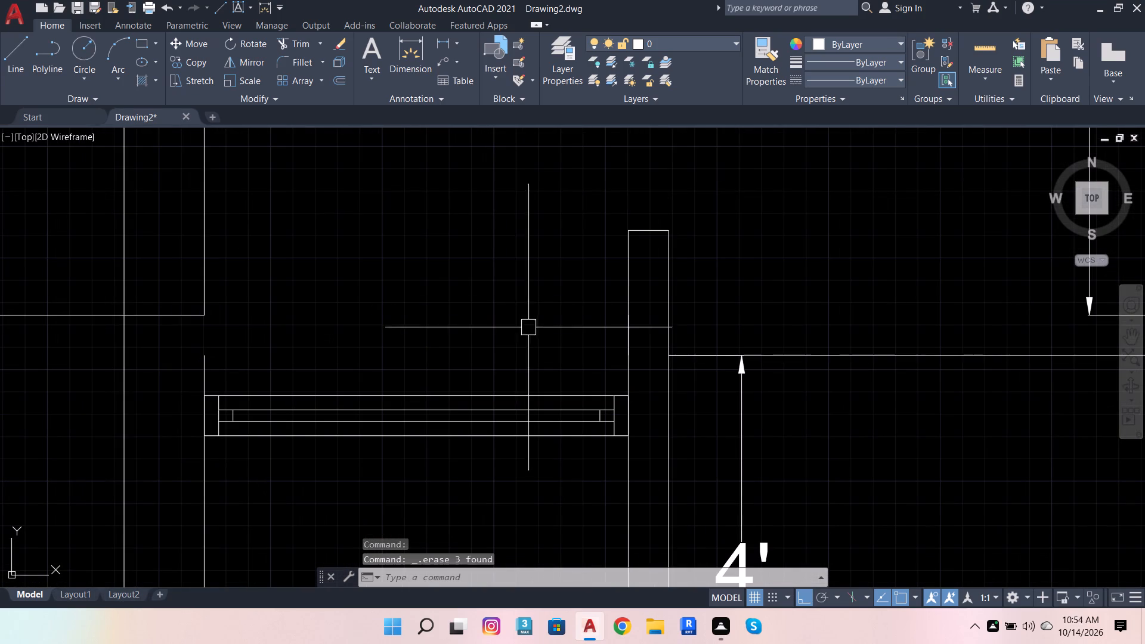
# Join the bedroom's west inner wall line with the planter side line below it, closing the gap above the window.
pyautogui.click(208, 352)
pyautogui.click(193, 244)
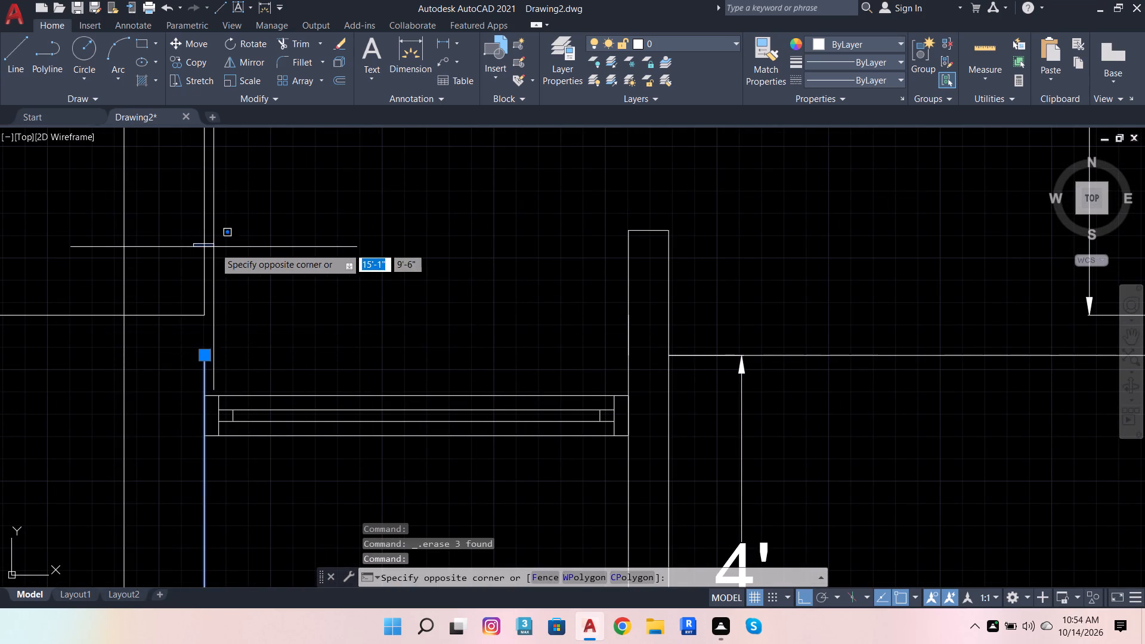
pyautogui.click(217, 247)
pyautogui.click(220, 265)
pyautogui.click(182, 237)
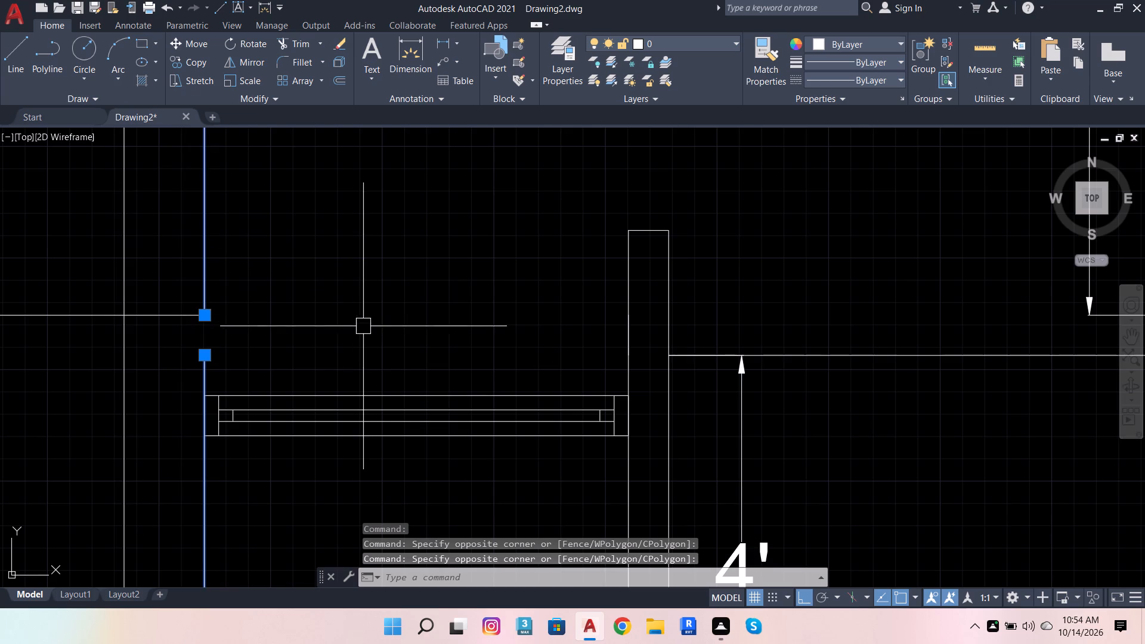
pyautogui.press('j')
pyautogui.press('Return')
# Join the upper and lower line segments on both faces of the wall between the planter and the toilet.
pyautogui.scroll(-1, 547, 370)
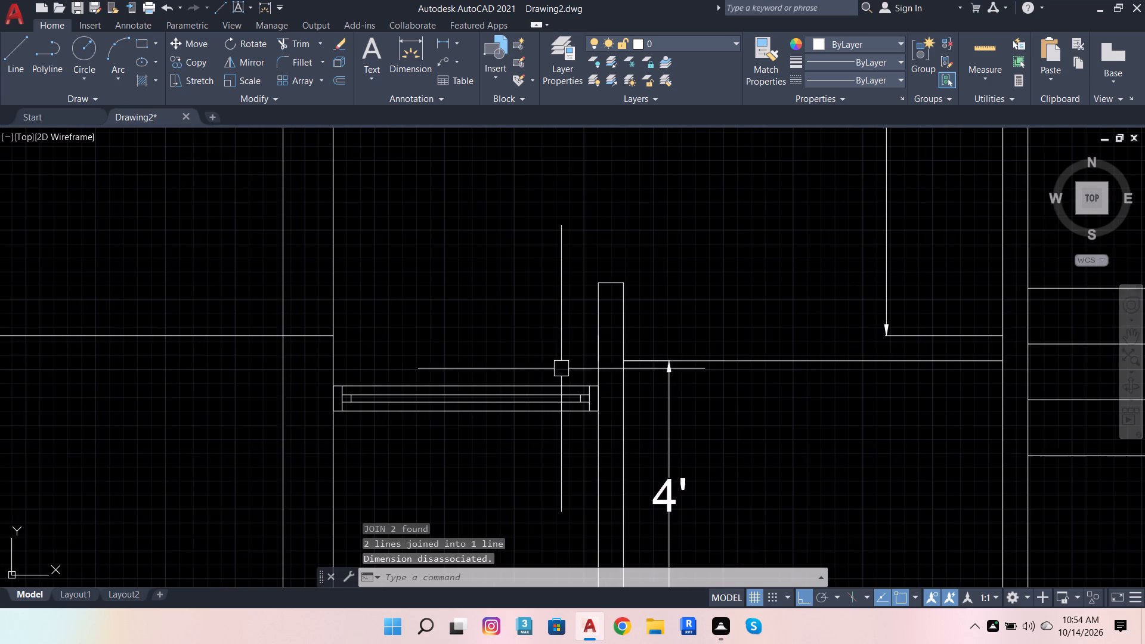
pyautogui.scroll(1, 608, 364)
pyautogui.click(685, 364)
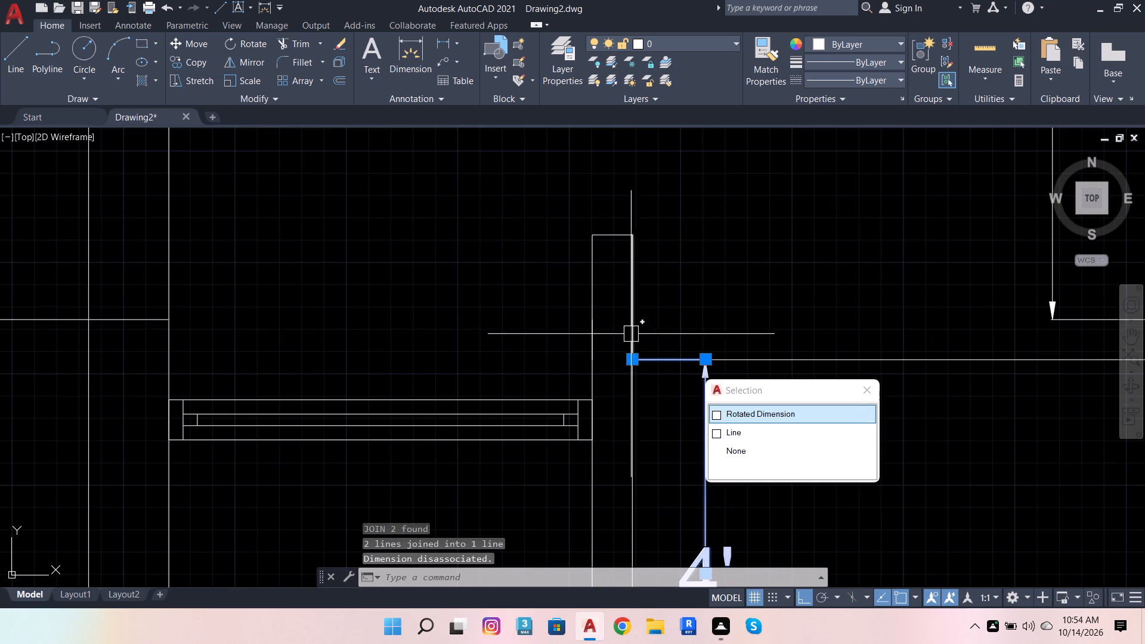
pyautogui.press('Escape')
pyautogui.click(595, 340)
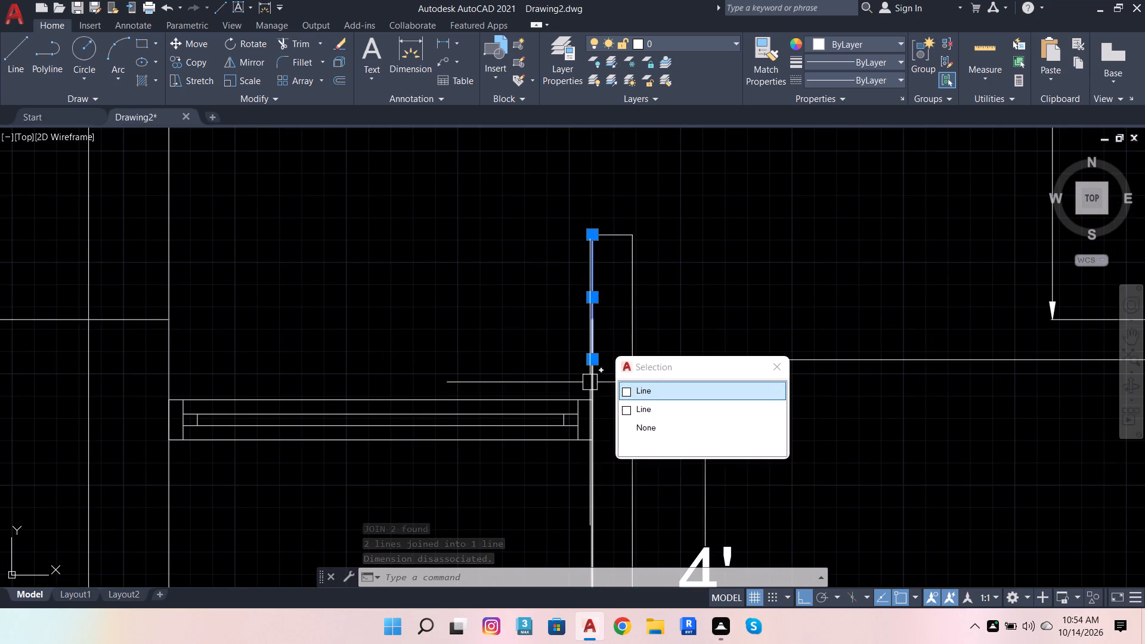
pyautogui.scroll(3, 594, 383)
pyautogui.click(583, 385)
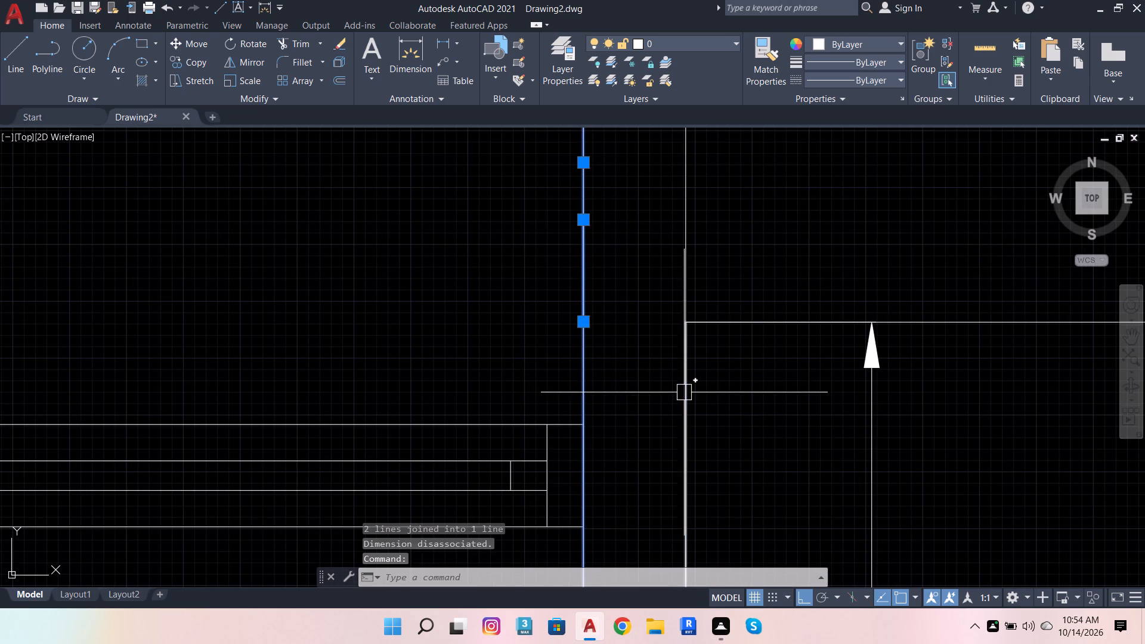
pyautogui.click(684, 392)
pyautogui.click(683, 271)
pyautogui.scroll(-3, 663, 445)
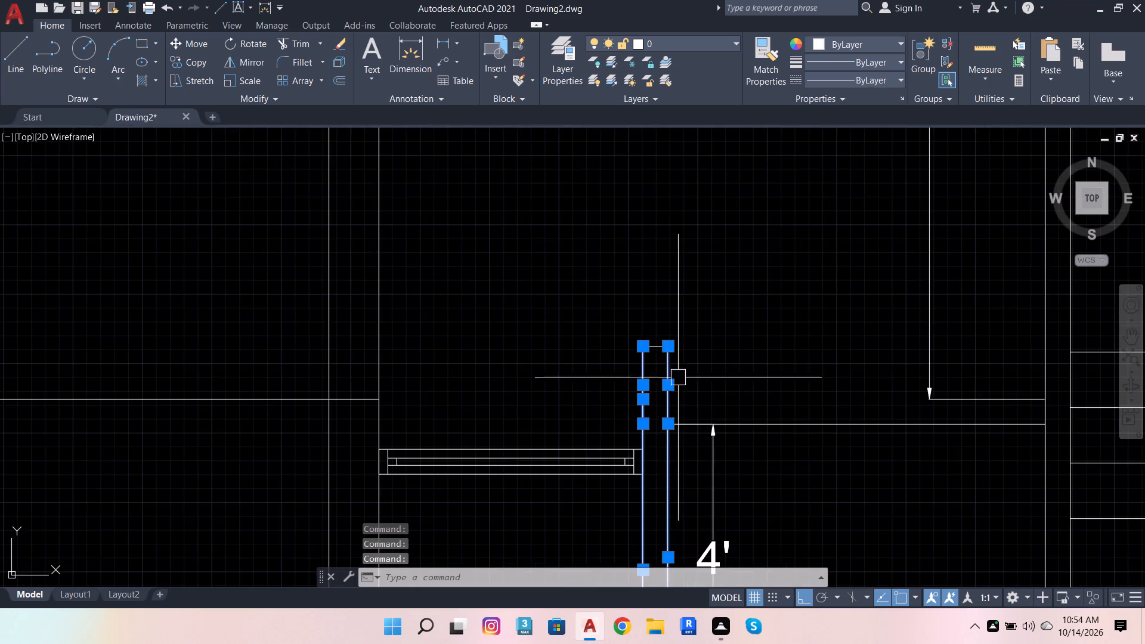
pyautogui.scroll(3, 677, 355)
pyautogui.press('j')
pyautogui.press('Return')
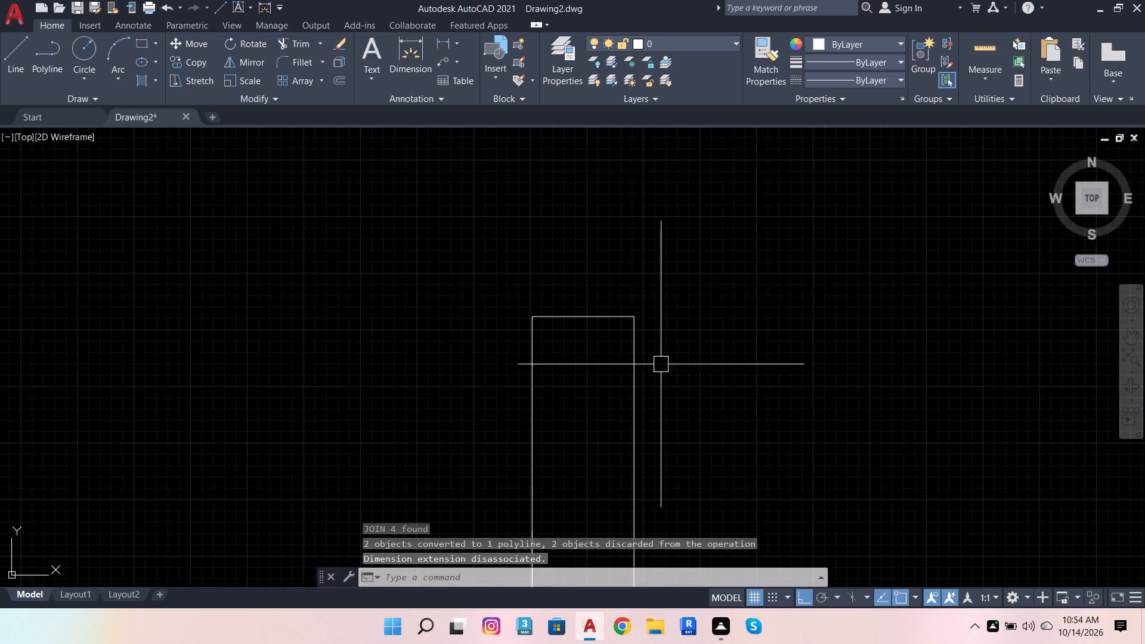
# Offset the toilet's top wall line 4.5" downward into the toilet.
pyautogui.scroll(-3, 604, 359)
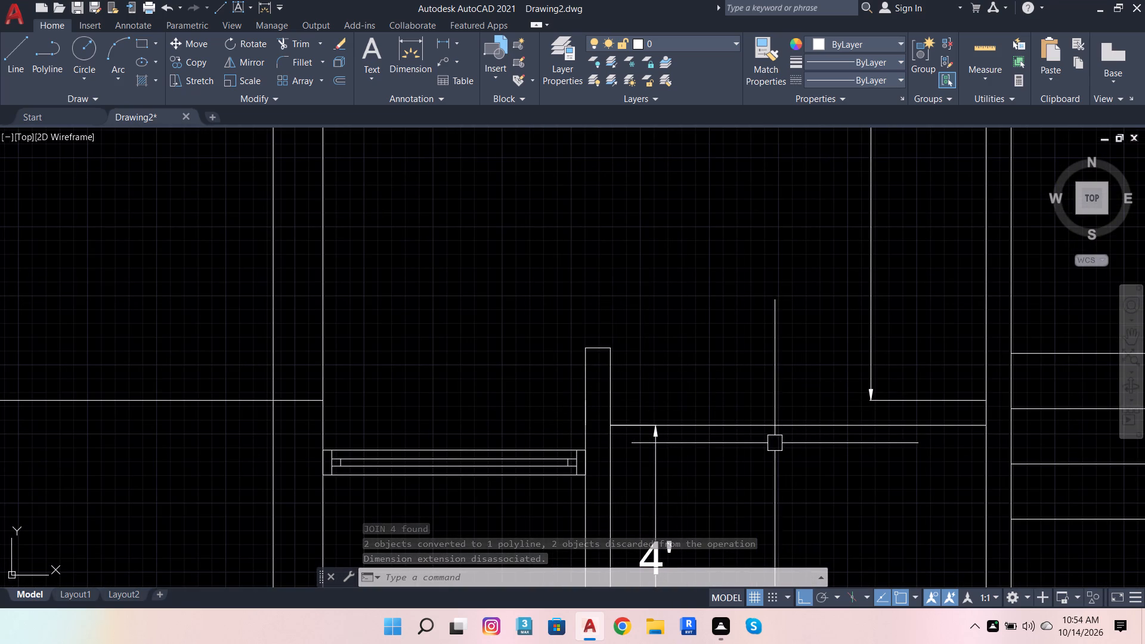
pyautogui.click(754, 433)
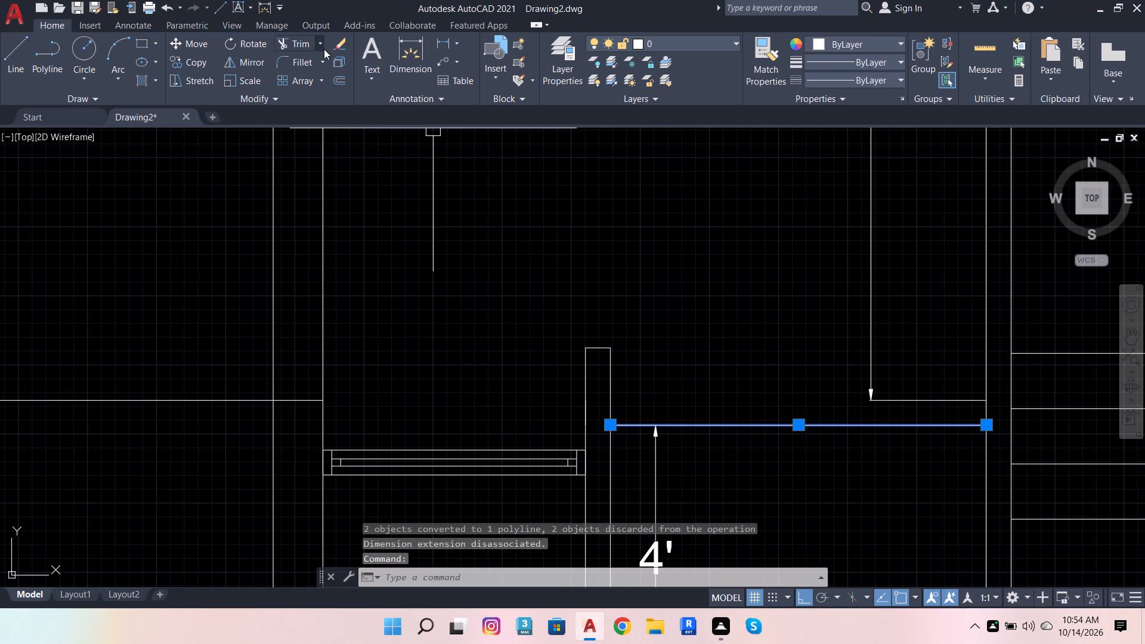
pyautogui.click(346, 81)
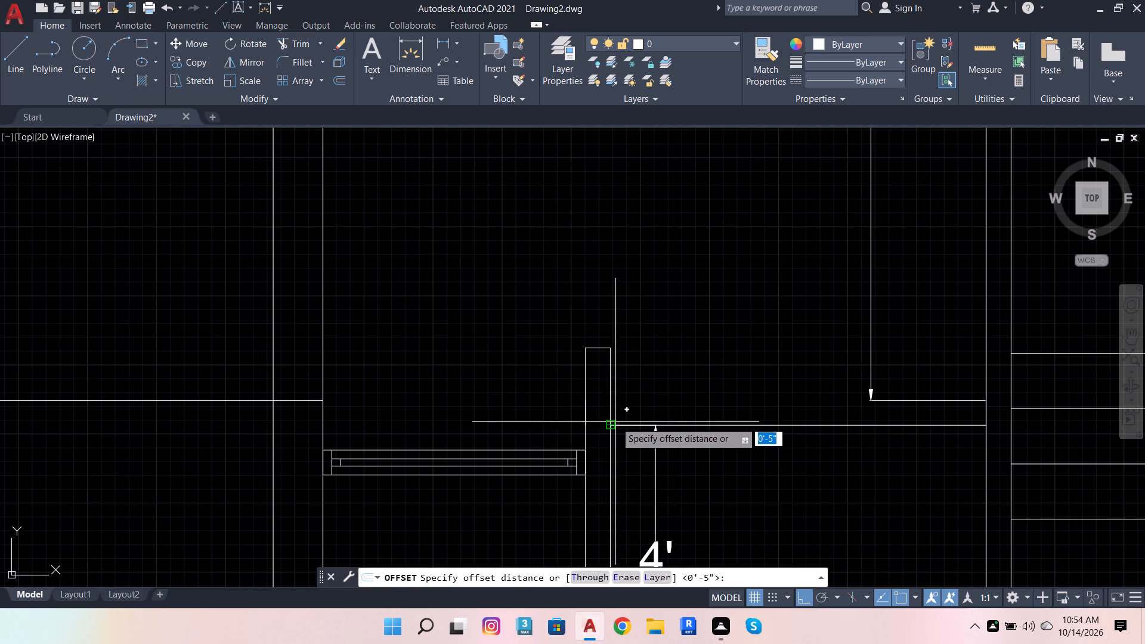
pyautogui.click(616, 424)
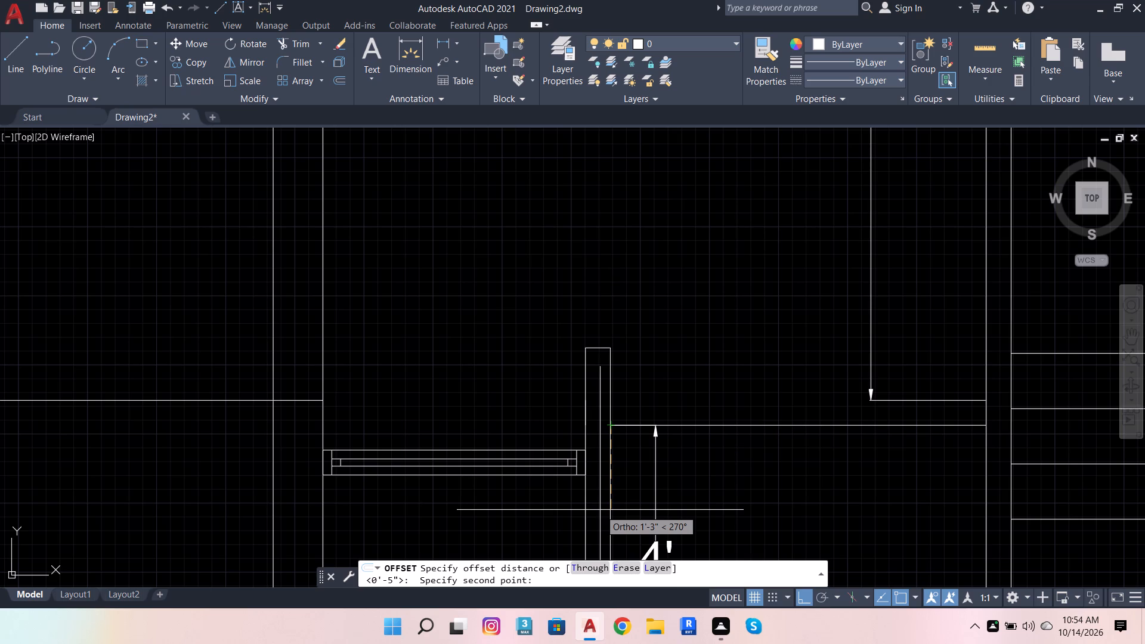
pyautogui.write('4.5')
pyautogui.press('Return')
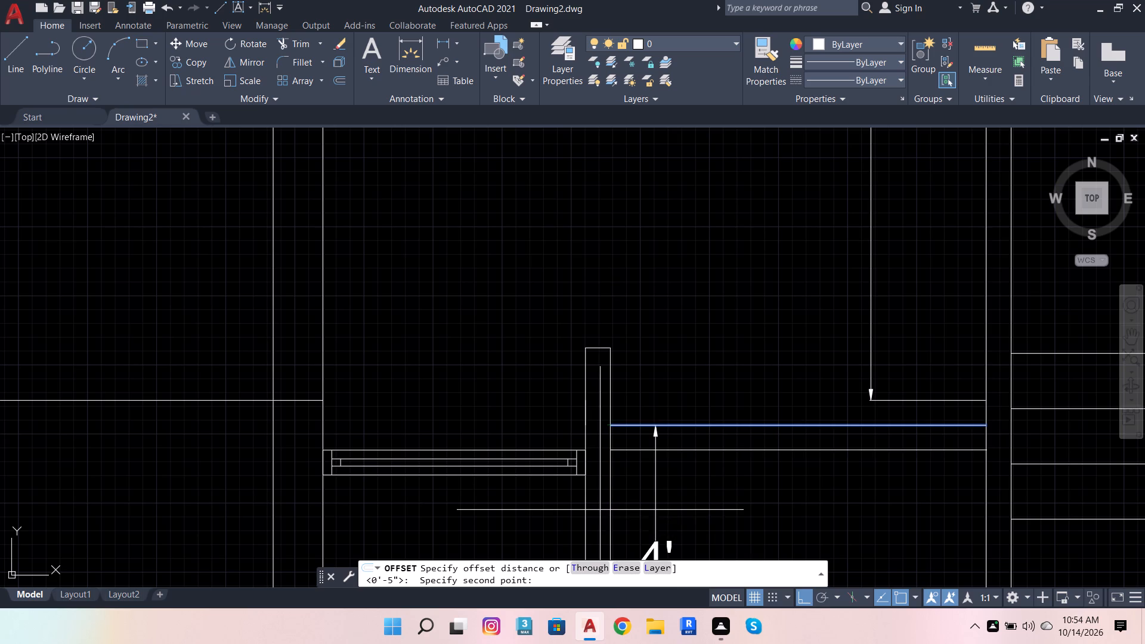
pyautogui.click(600, 510)
pyautogui.scroll(-4, 701, 254)
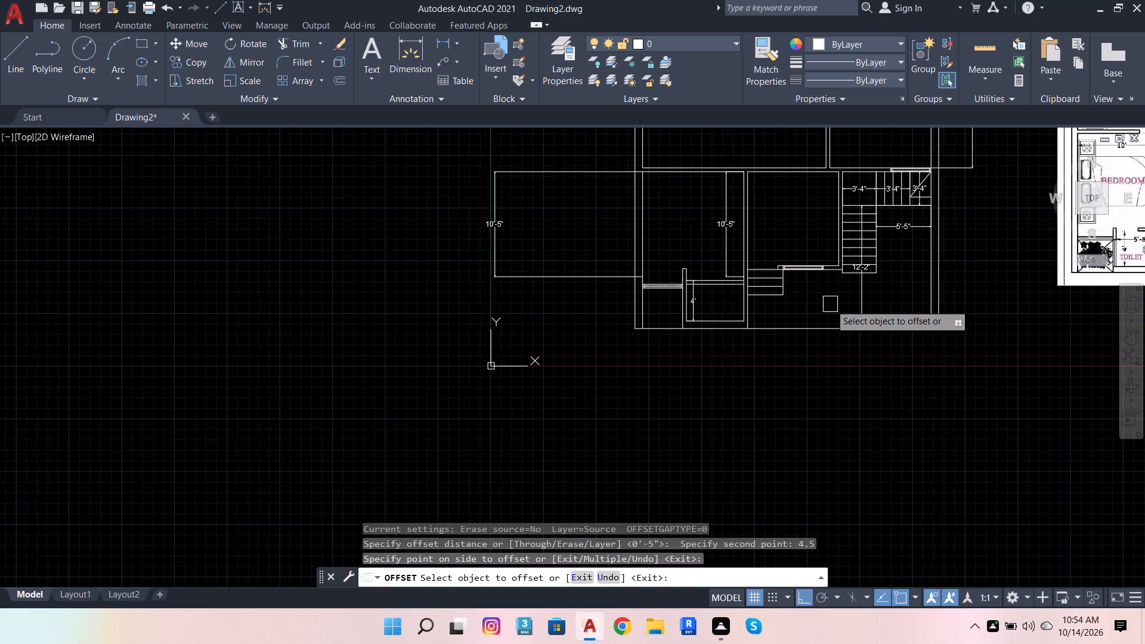
pyautogui.scroll(2, 808, 320)
pyautogui.scroll(-1, 424, 309)
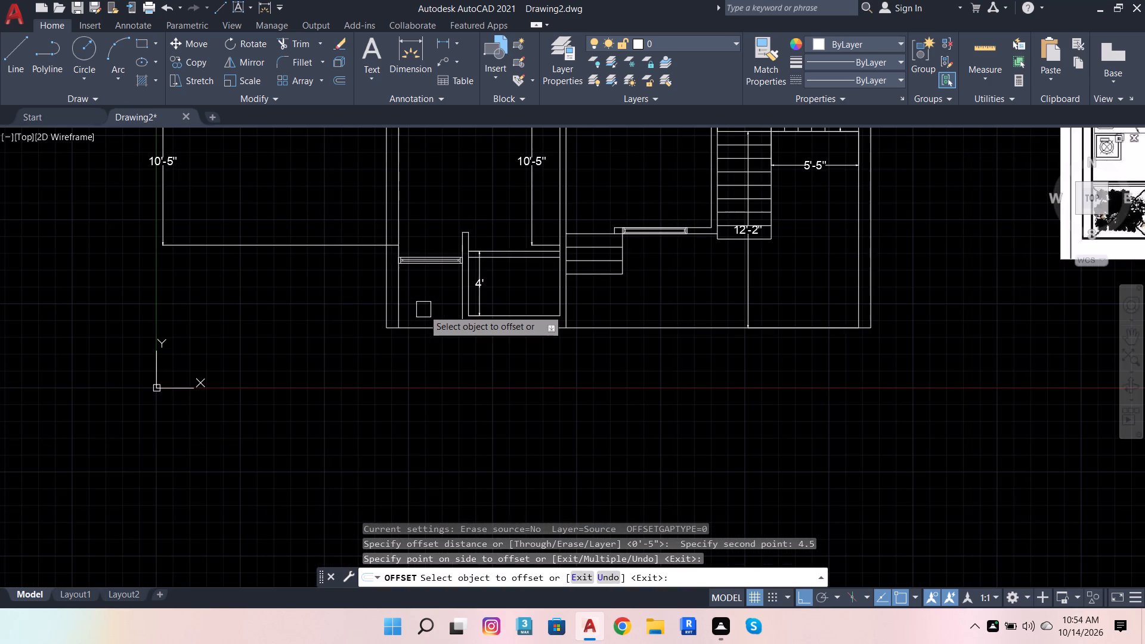
pyautogui.press('Escape')
# Join the two remaining line segments on the planter-side face of the wall between planter and toilet.
pyautogui.scroll(1, 453, 265)
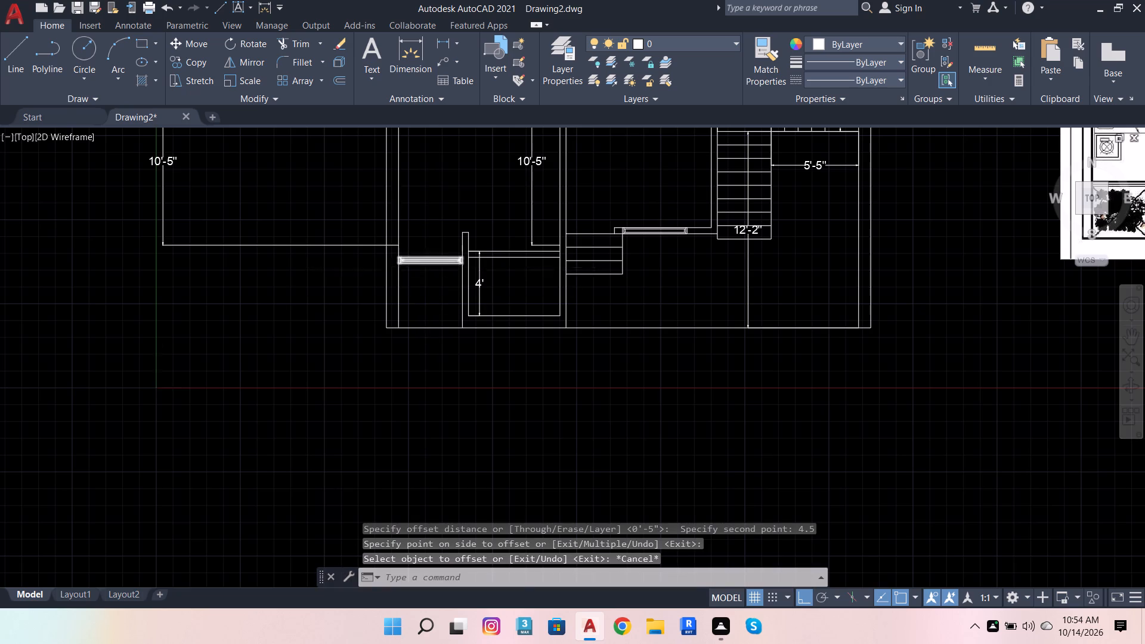
pyautogui.scroll(1, 453, 265)
pyautogui.click(470, 304)
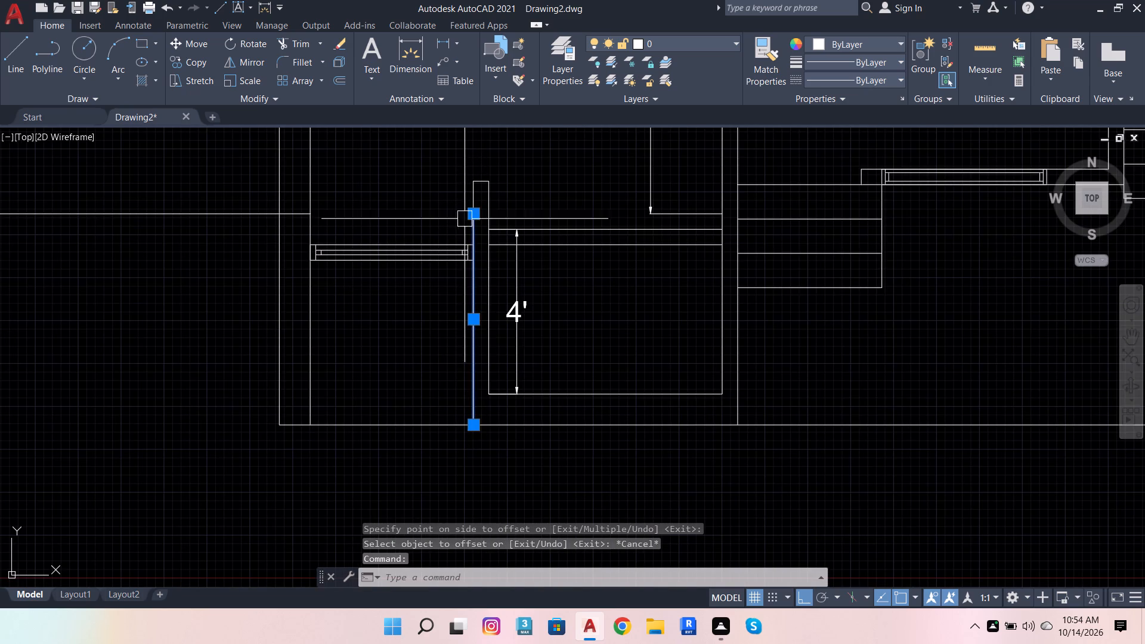
pyautogui.click(467, 188)
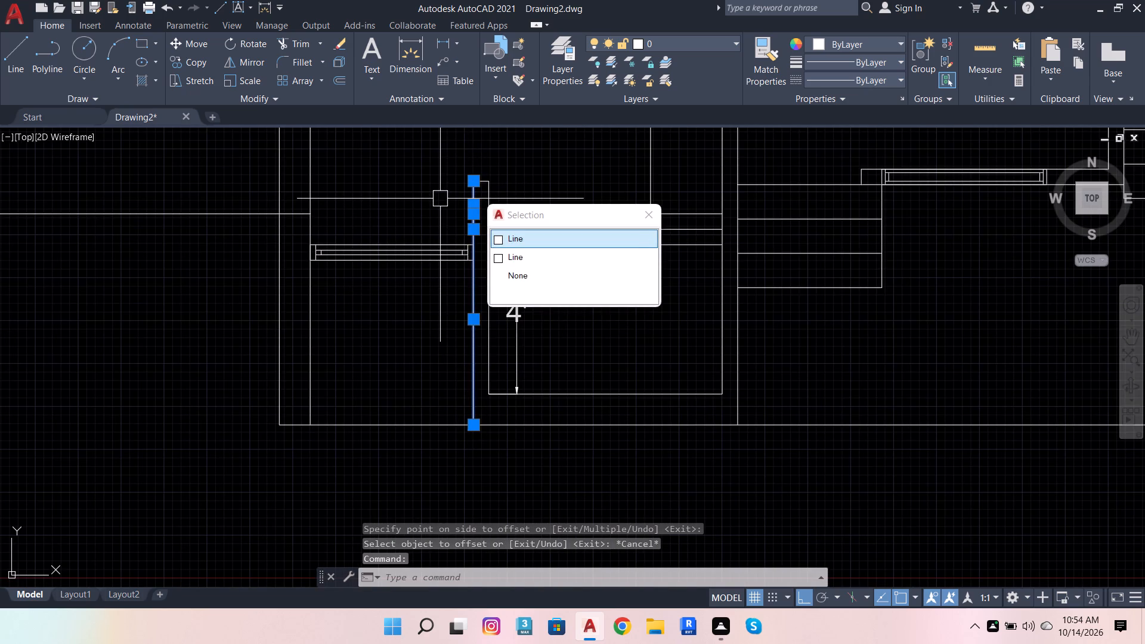
pyautogui.press('j')
pyautogui.press('Return')
pyautogui.click(475, 226)
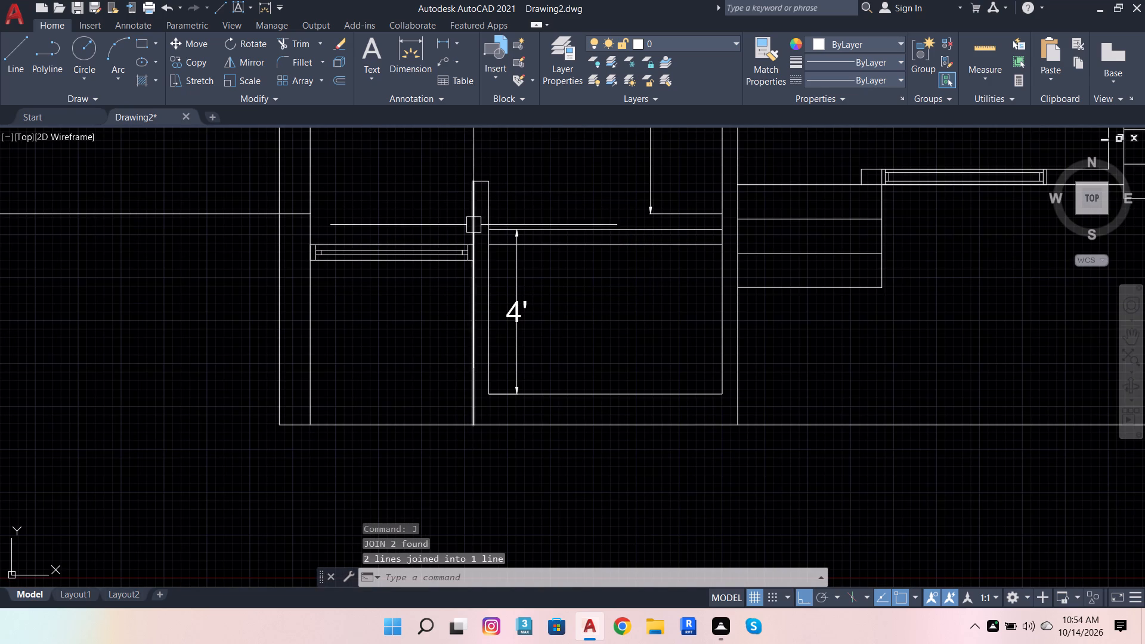
pyautogui.click(469, 220)
pyautogui.press('Escape')
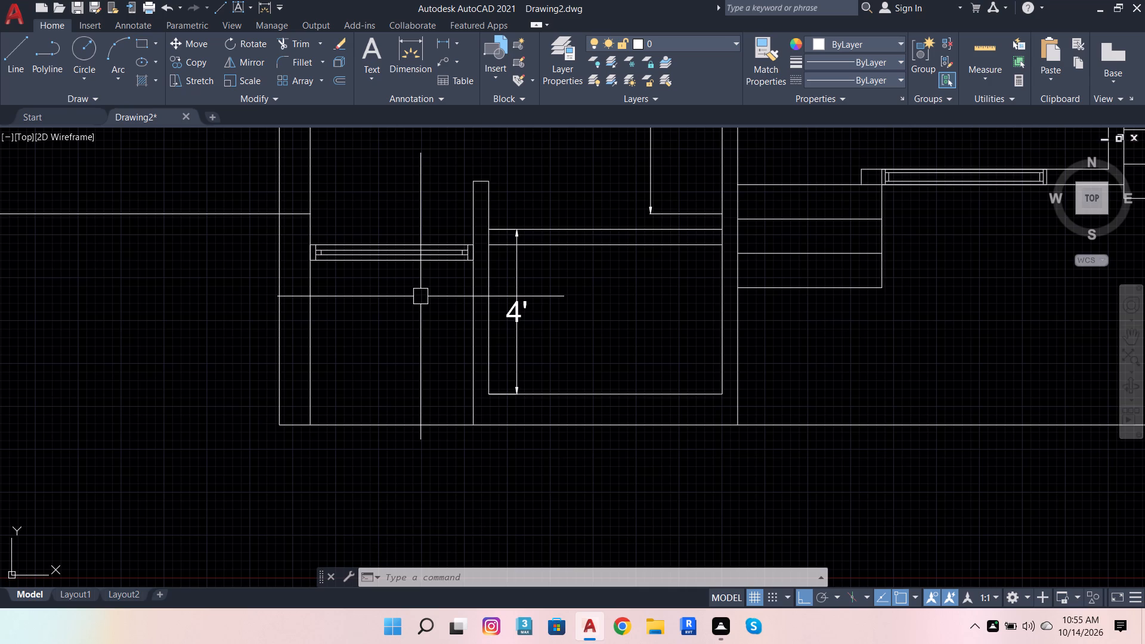
# Draw lines from the toilet's inner bottom edge west across the planter wall, 3' up, and back east across the wall.
pyautogui.scroll(-2, 451, 426)
pyautogui.scroll(-1, 533, 424)
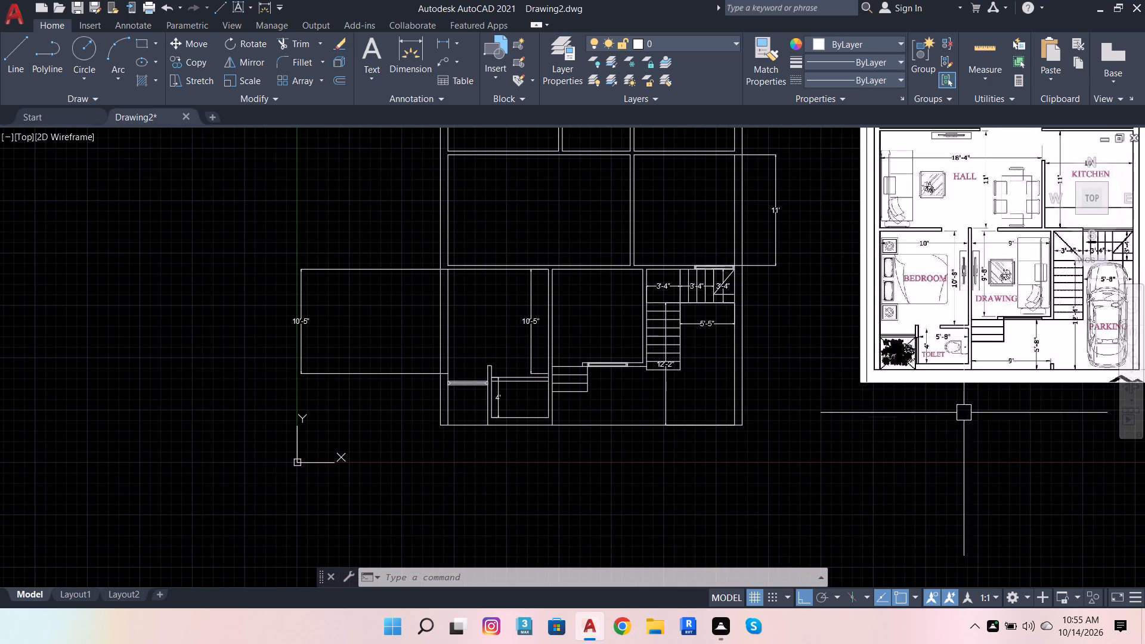
pyautogui.scroll(2, 960, 358)
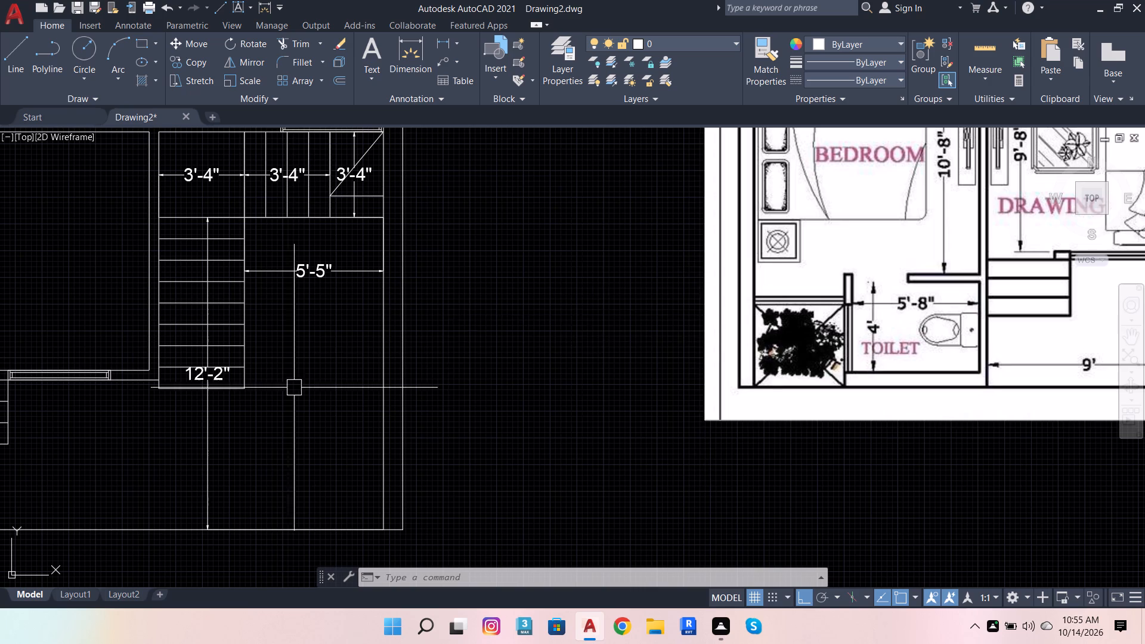
pyautogui.scroll(-3, 571, 323)
pyautogui.scroll(4, 373, 360)
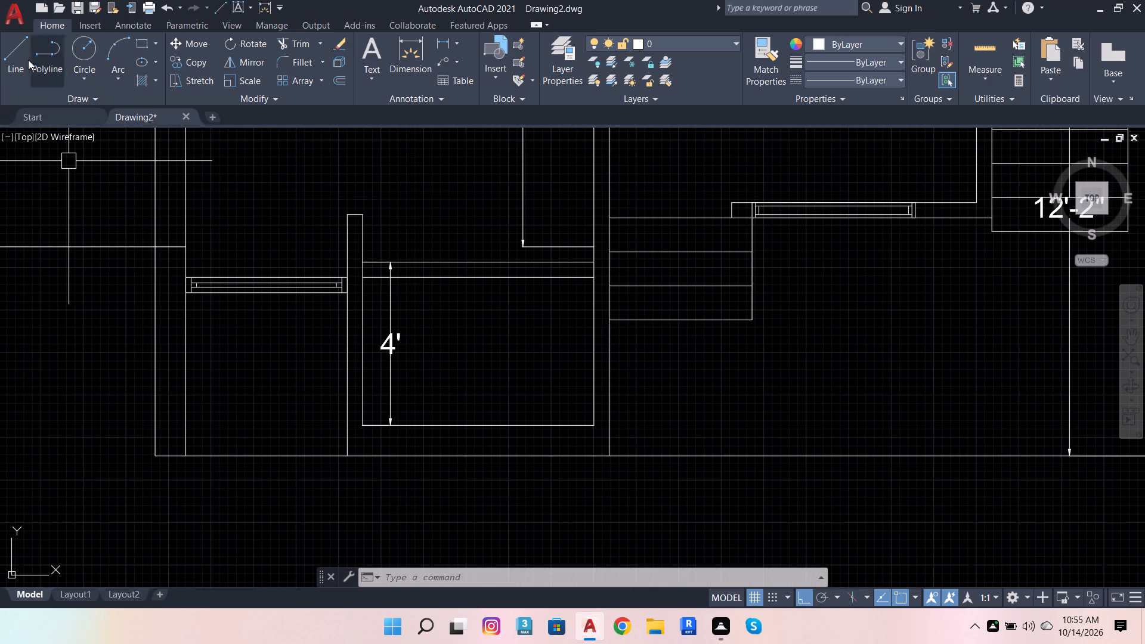
pyautogui.click(16, 54)
pyautogui.click(360, 428)
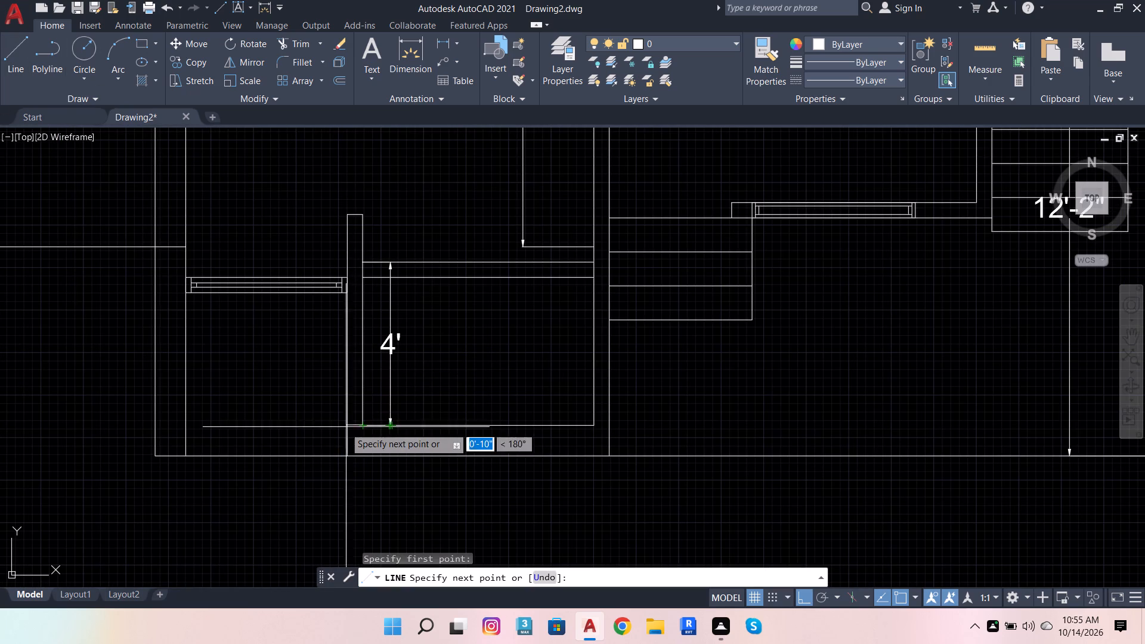
pyautogui.scroll(3, 342, 424)
pyautogui.click(313, 423)
pyautogui.scroll(-3, 320, 421)
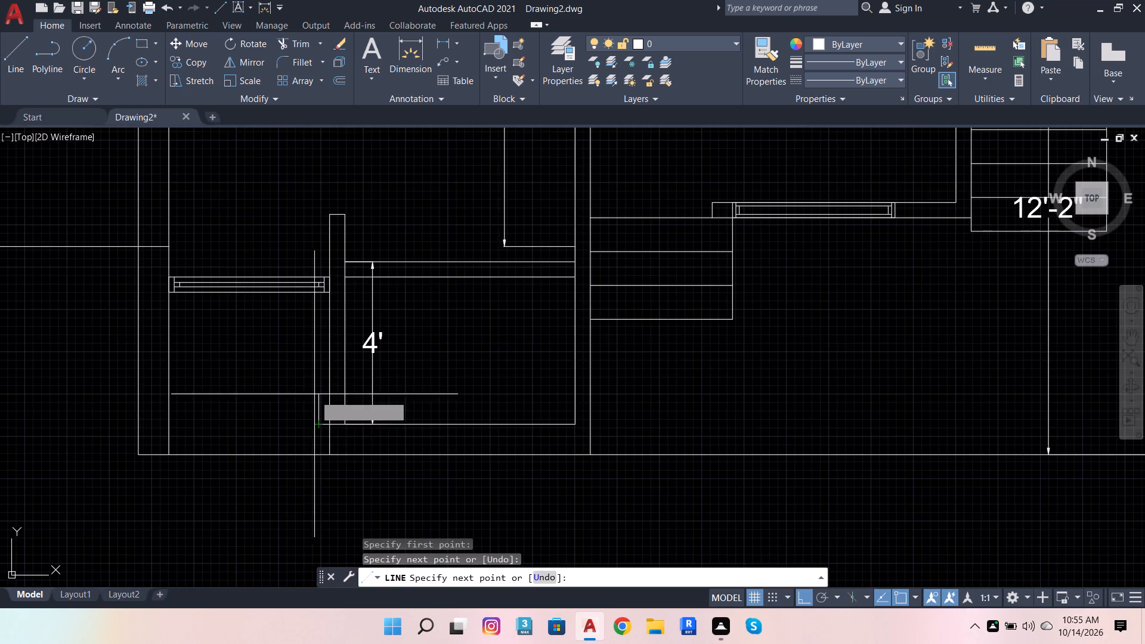
pyautogui.scroll(1, 313, 355)
pyautogui.write("3'")
pyautogui.press('Return')
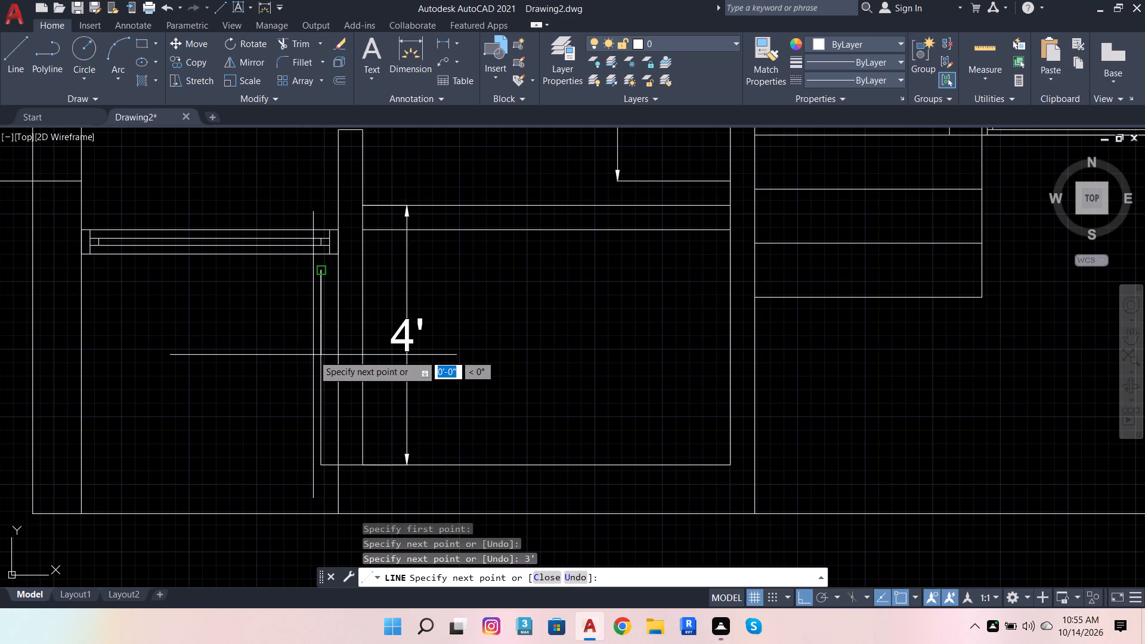
pyautogui.scroll(1, 391, 274)
pyautogui.click(383, 273)
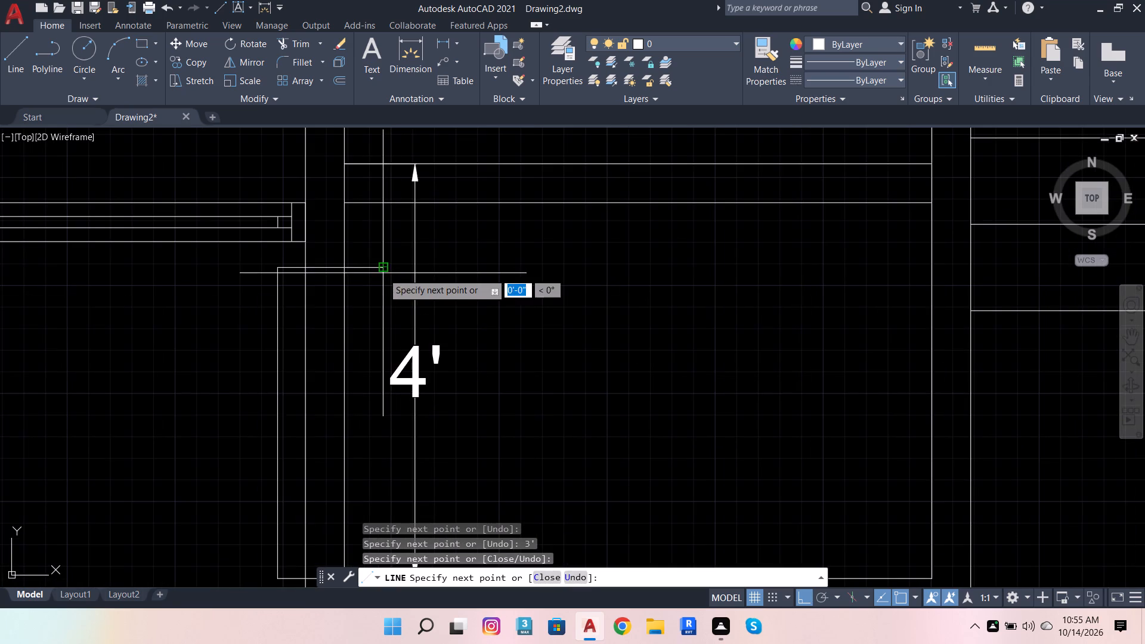
pyautogui.press('space')
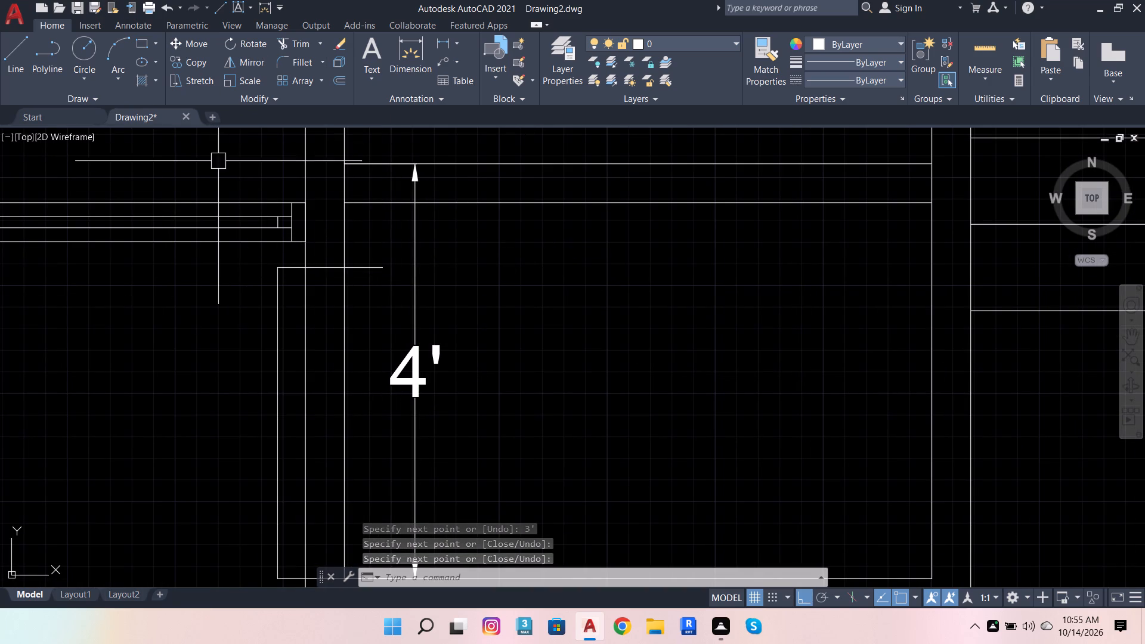
# Move the window between bedroom and planter down until its lower east corner meets the top line of the 3' wall opening.
pyautogui.click(211, 203)
pyautogui.click(196, 39)
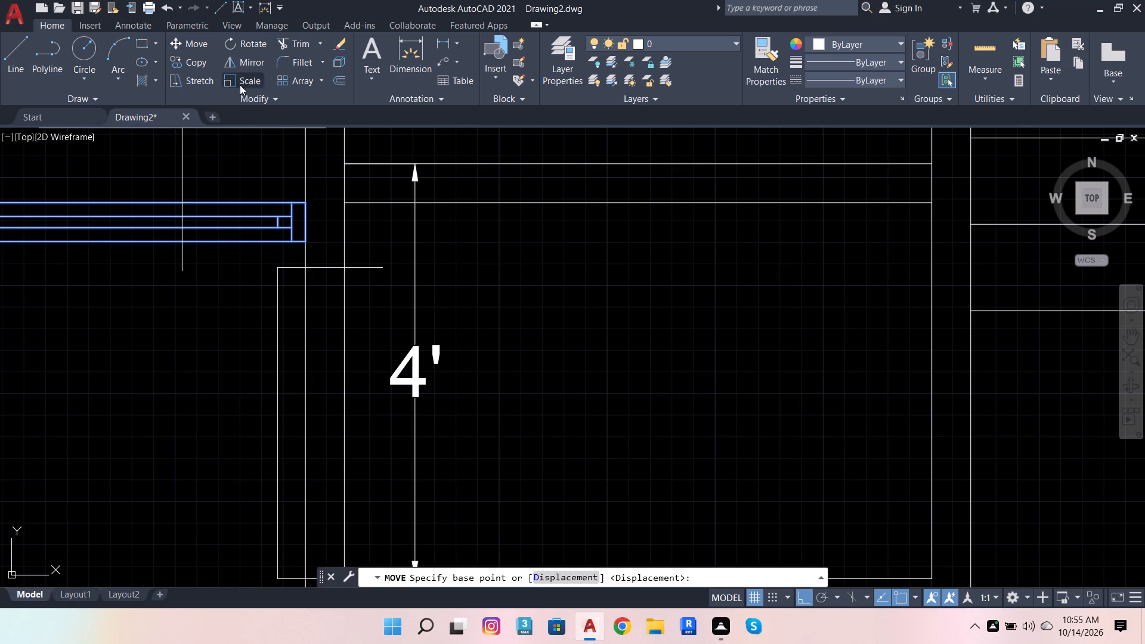
pyautogui.click(301, 242)
pyautogui.click(305, 270)
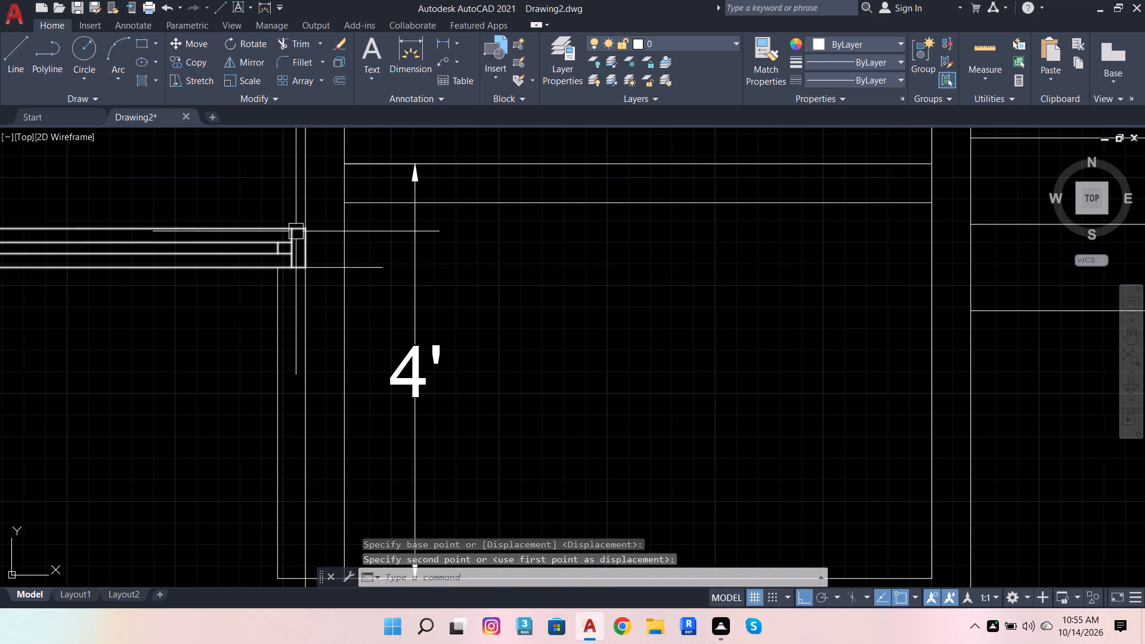
pyautogui.press('Escape')
# Trim the opening outline's overhangs on both sides of the planter-toilet wall, removing the vertical line and bottom stub on the planter side.
pyautogui.scroll(3, 293, 268)
pyautogui.scroll(-1, 267, 262)
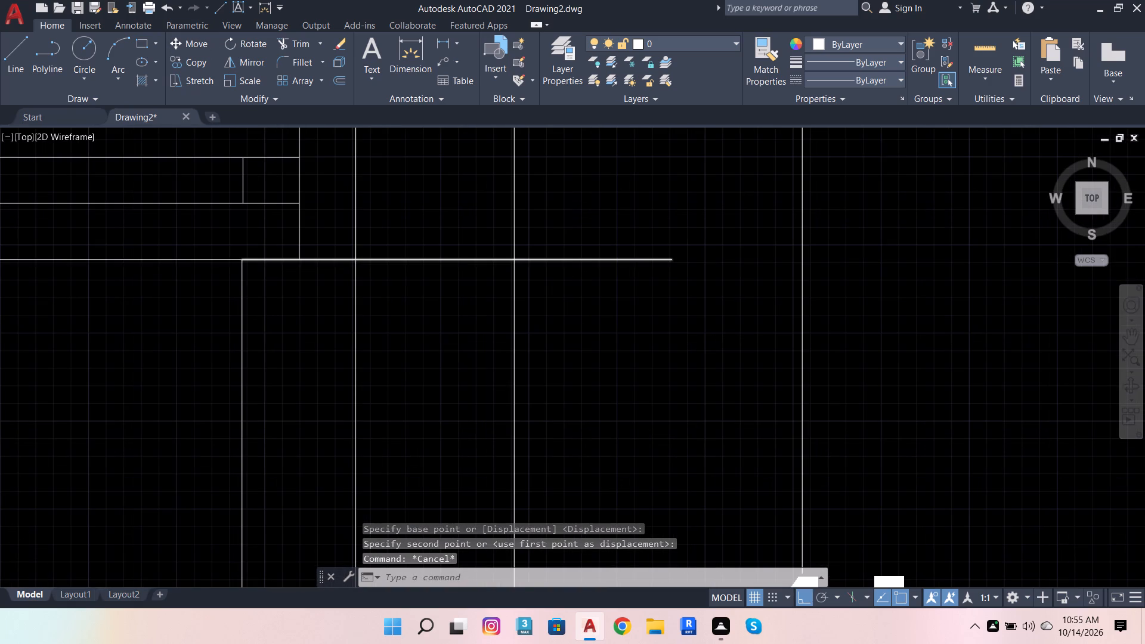
pyautogui.click(288, 44)
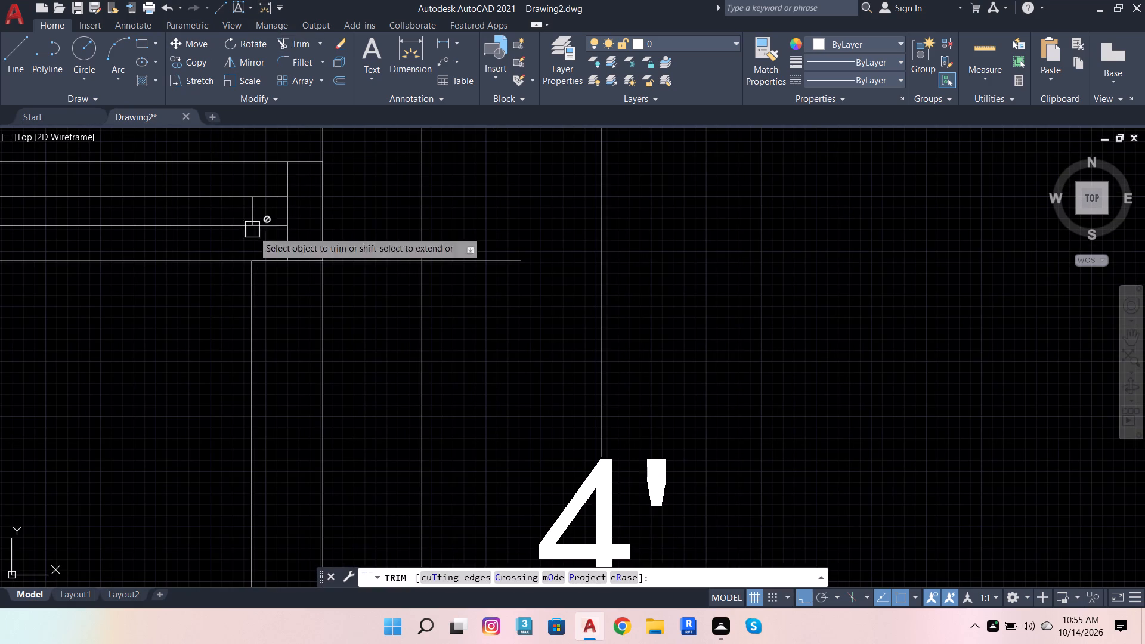
pyautogui.click(272, 262)
pyautogui.click(315, 312)
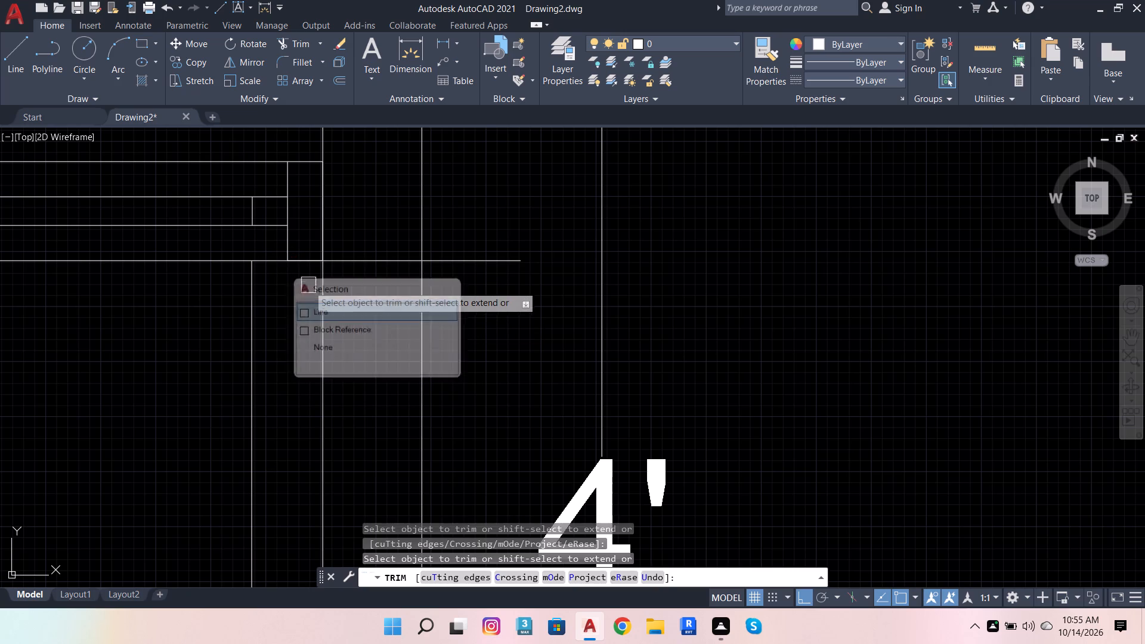
pyautogui.click(304, 265)
pyautogui.click(340, 315)
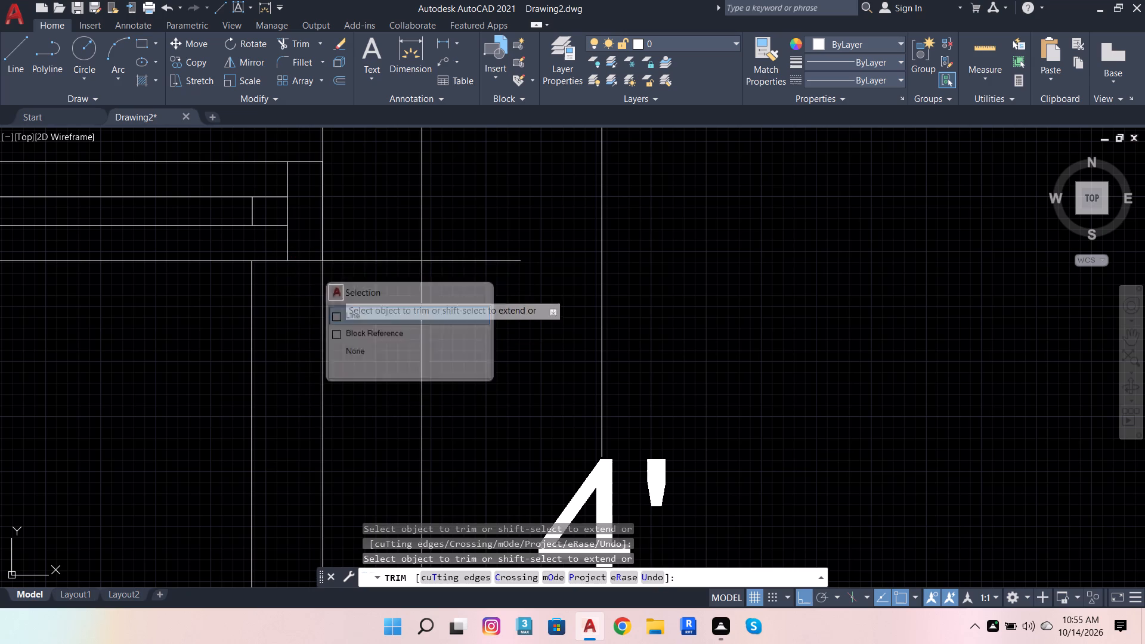
pyautogui.click(474, 253)
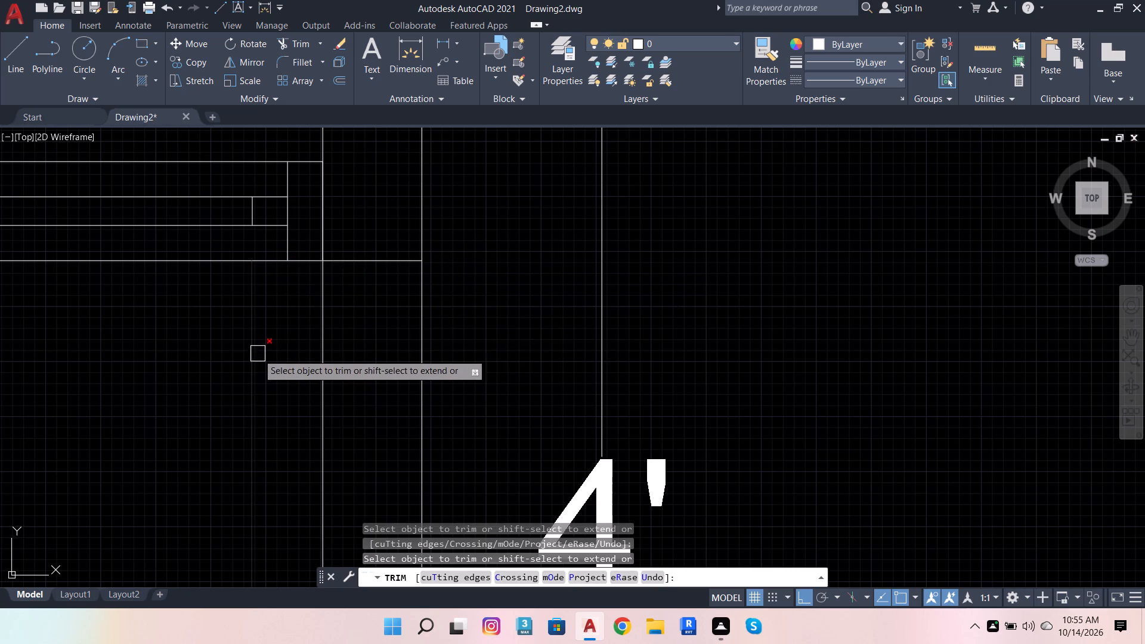
pyautogui.click(258, 352)
pyautogui.scroll(-4, 446, 256)
pyautogui.scroll(3, 416, 398)
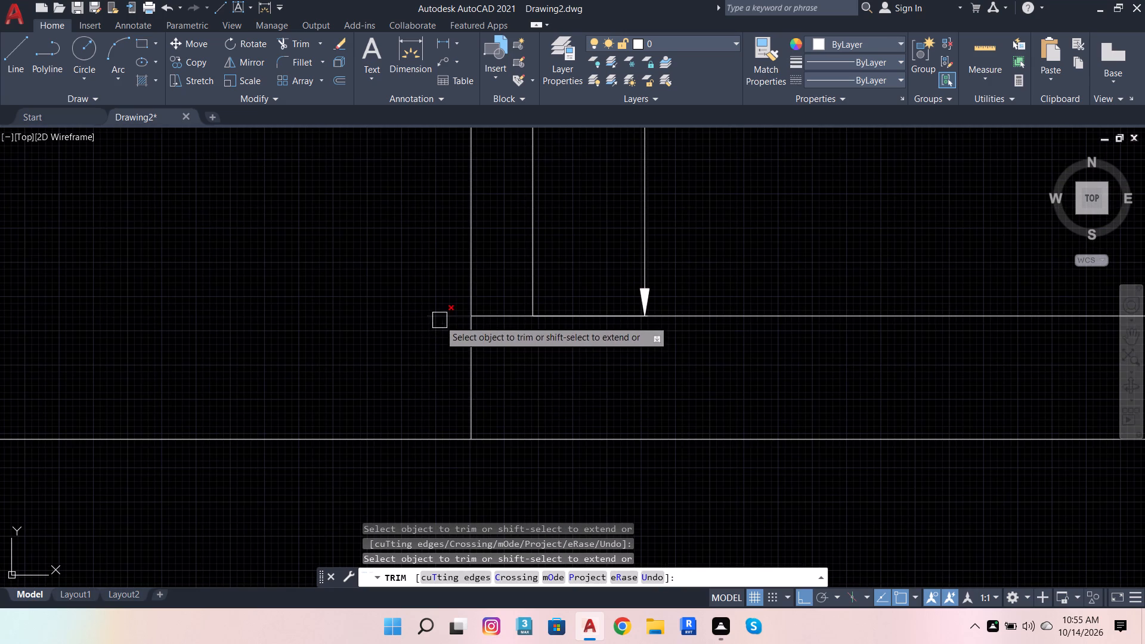
pyautogui.click(440, 320)
pyautogui.scroll(-3, 391, 408)
pyautogui.press('Escape')
pyautogui.press('Escape')
pyautogui.press('Escape')
pyautogui.press('Escape')
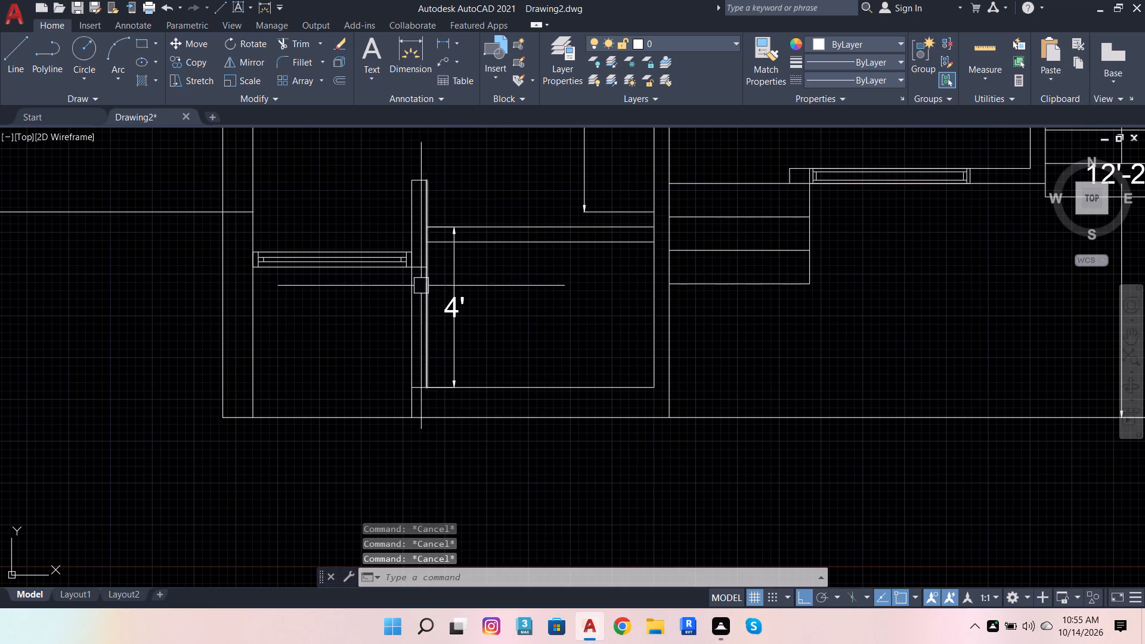
# Draw a vertical line along each face of the planter-toilet wall between the opening's top and bottom lines.
pyautogui.scroll(2, 417, 276)
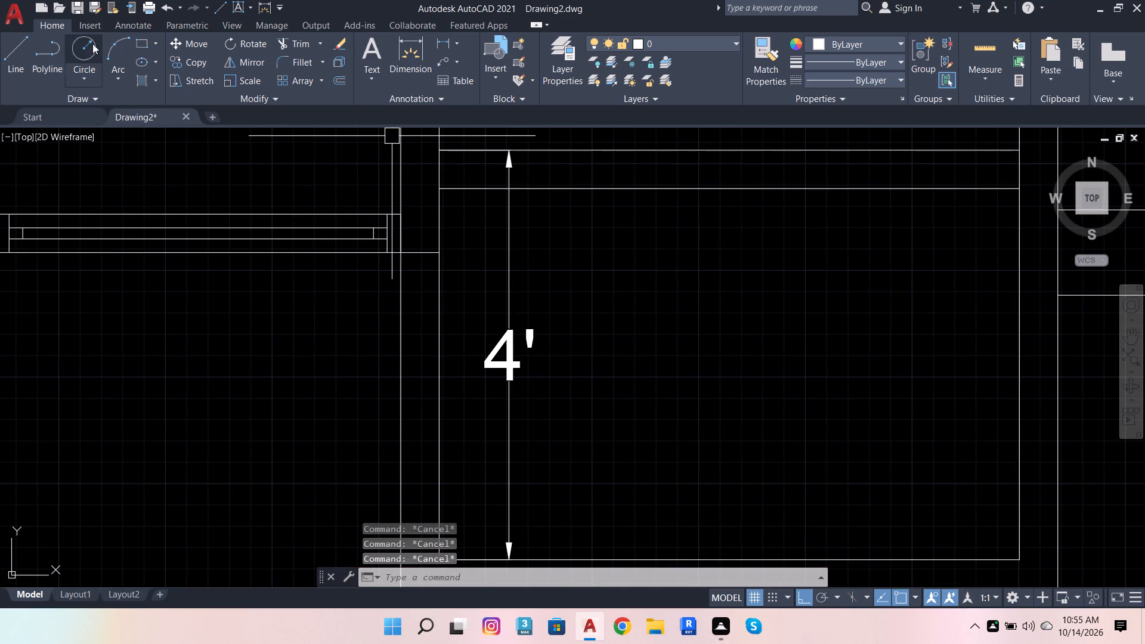
pyautogui.click(16, 52)
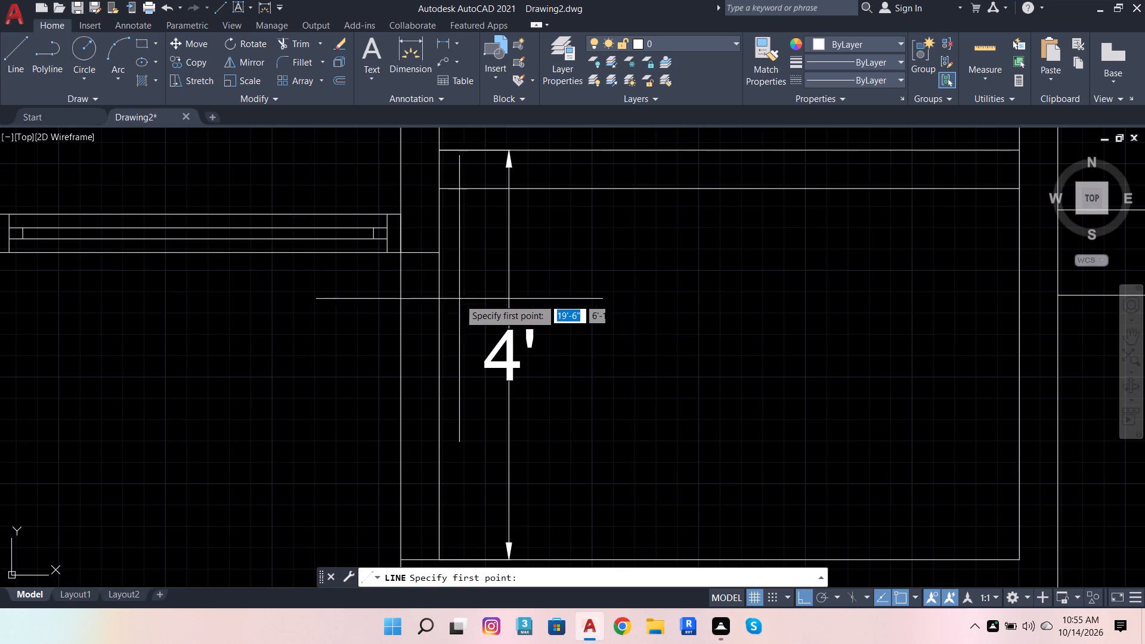
pyautogui.click(445, 252)
pyautogui.scroll(-3, 472, 441)
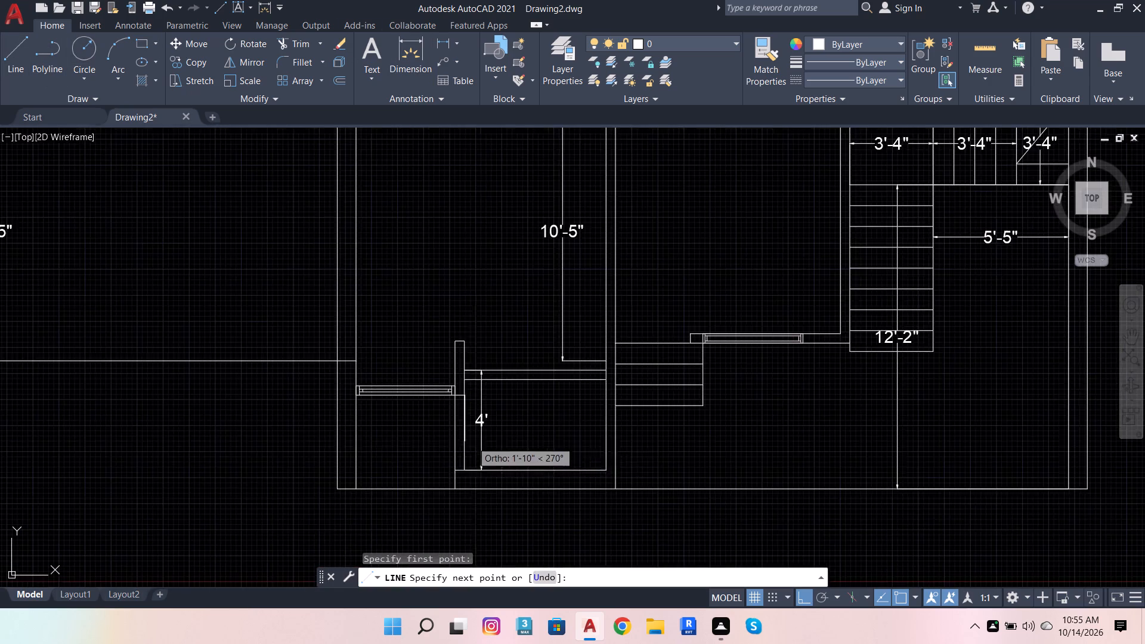
pyautogui.scroll(4, 460, 462)
pyautogui.click(479, 487)
pyautogui.scroll(-1, 510, 410)
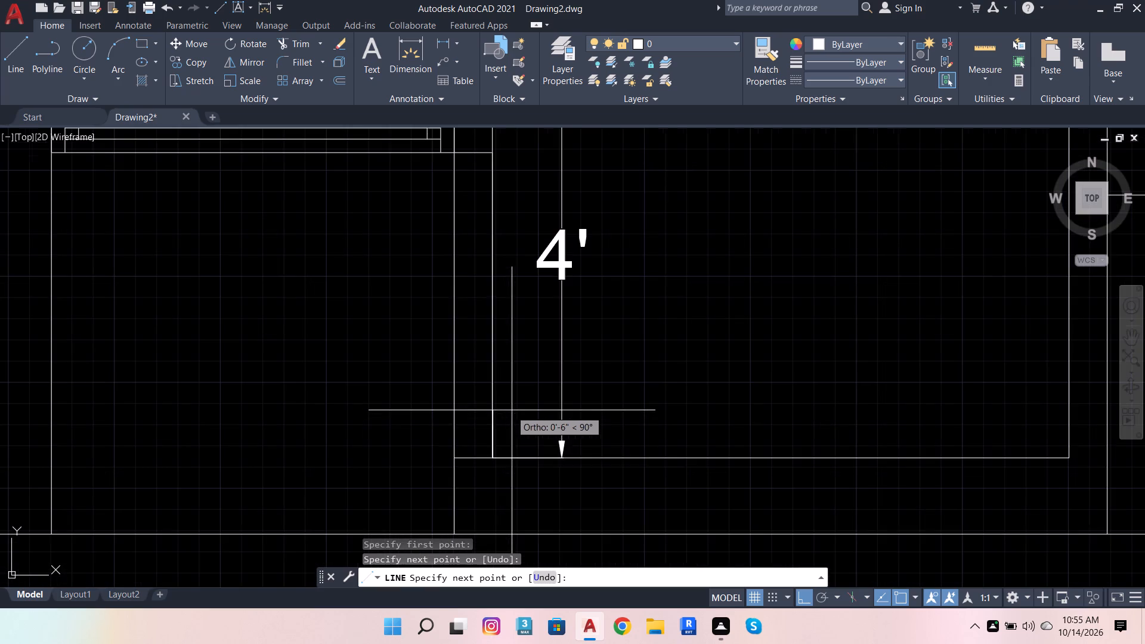
pyautogui.press('space')
pyautogui.press('space')
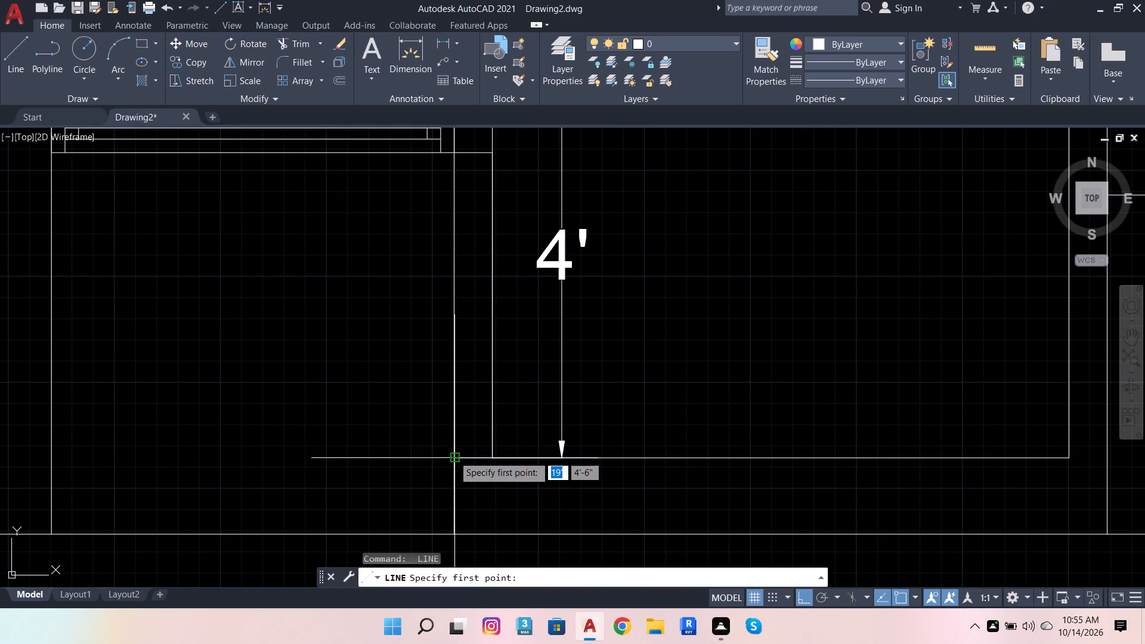
pyautogui.click(453, 456)
pyautogui.scroll(-4, 531, 537)
pyautogui.scroll(3, 516, 490)
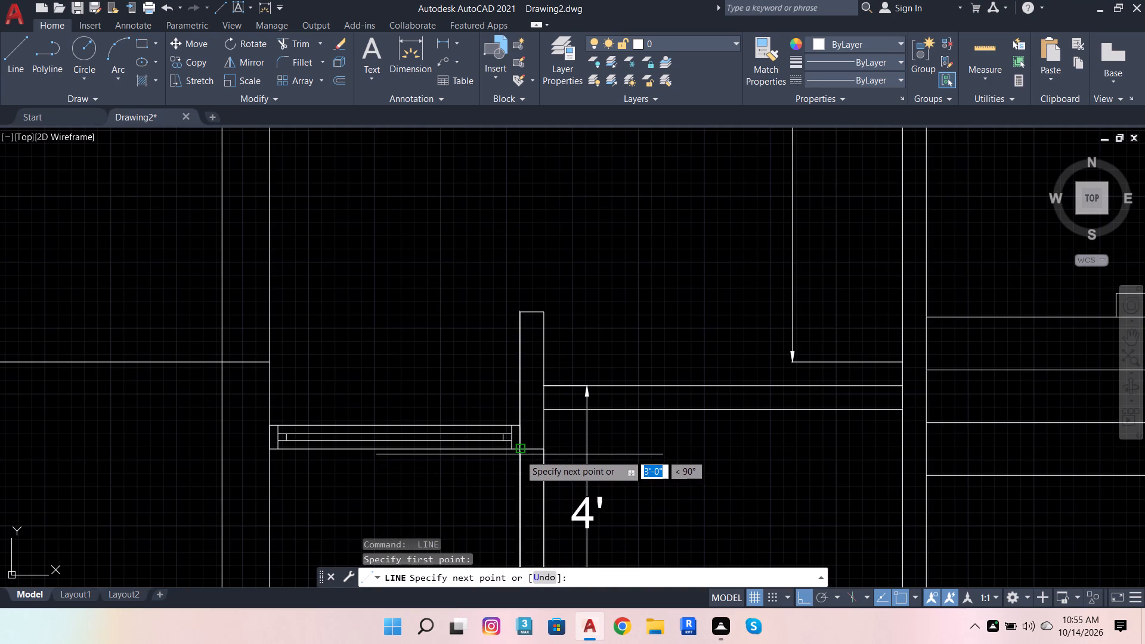
pyautogui.click(519, 454)
pyautogui.press('space')
# Offset the opening's top line downward twice at 1.4" spacing to build the window frame's upper end.
pyautogui.scroll(2, 535, 454)
pyautogui.click(539, 448)
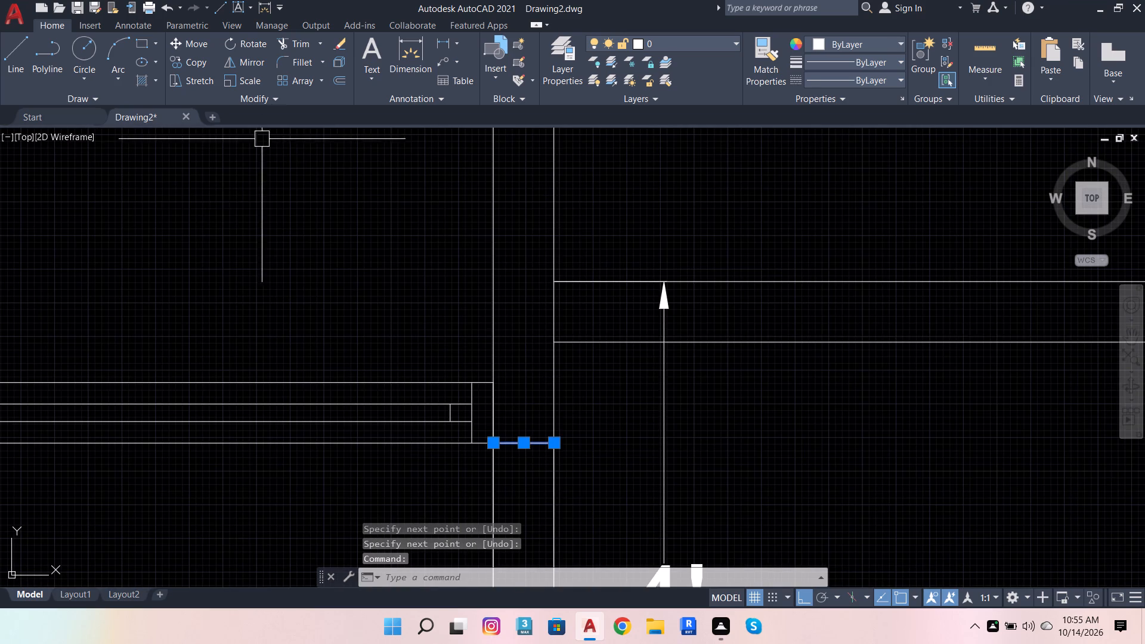
pyautogui.click(345, 83)
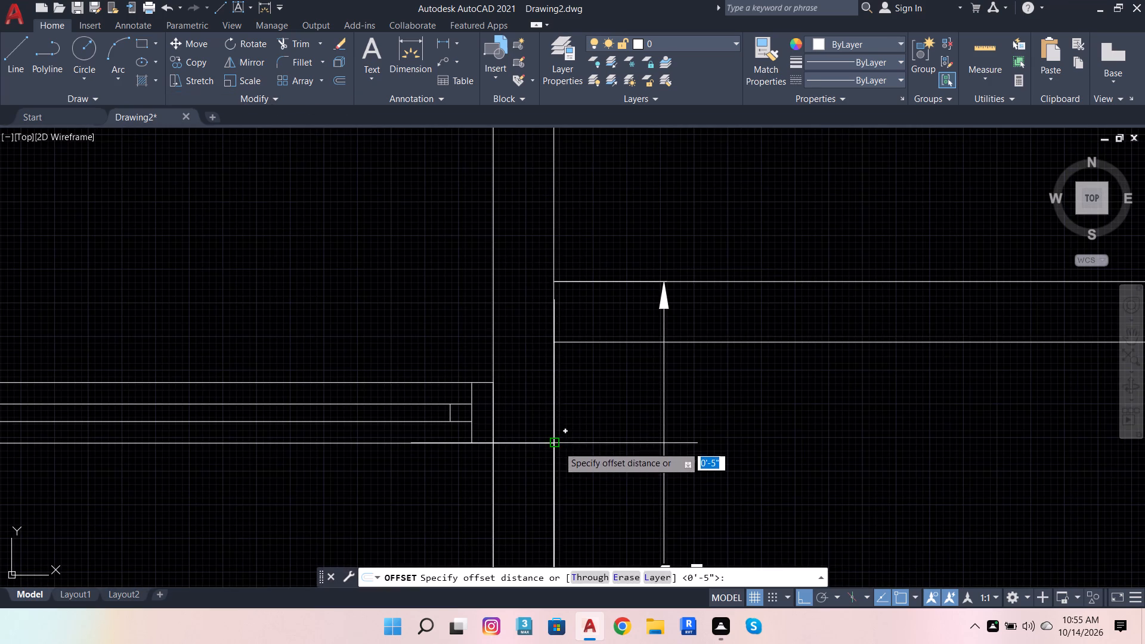
pyautogui.click(557, 444)
pyautogui.scroll(-3, 580, 487)
pyautogui.scroll(3, 597, 521)
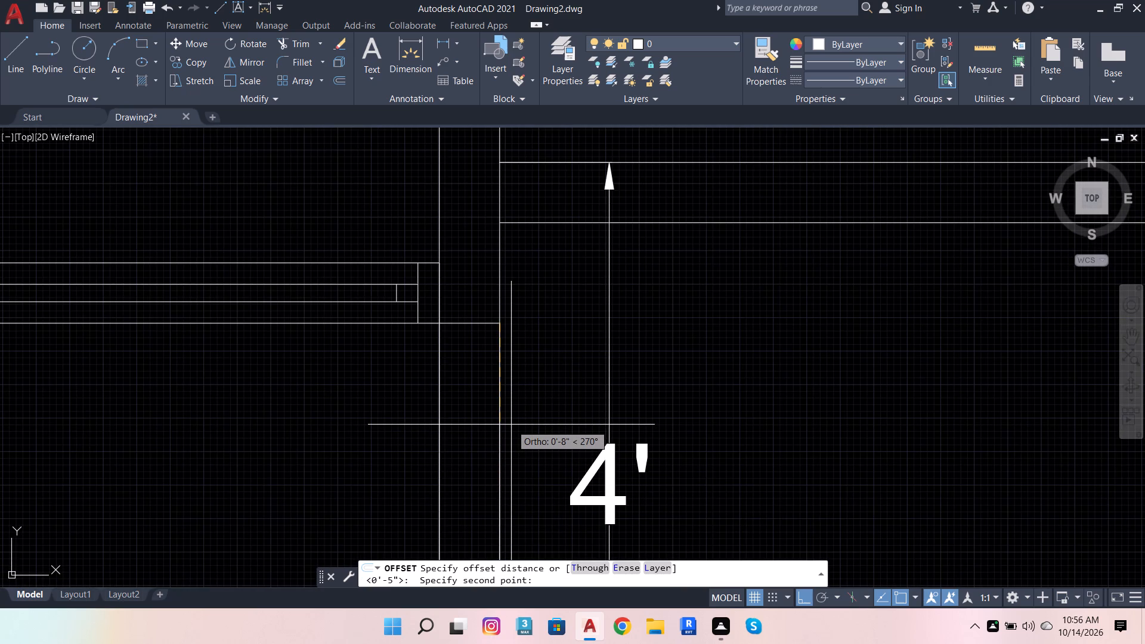
pyautogui.write('1.4')
pyautogui.press('Return')
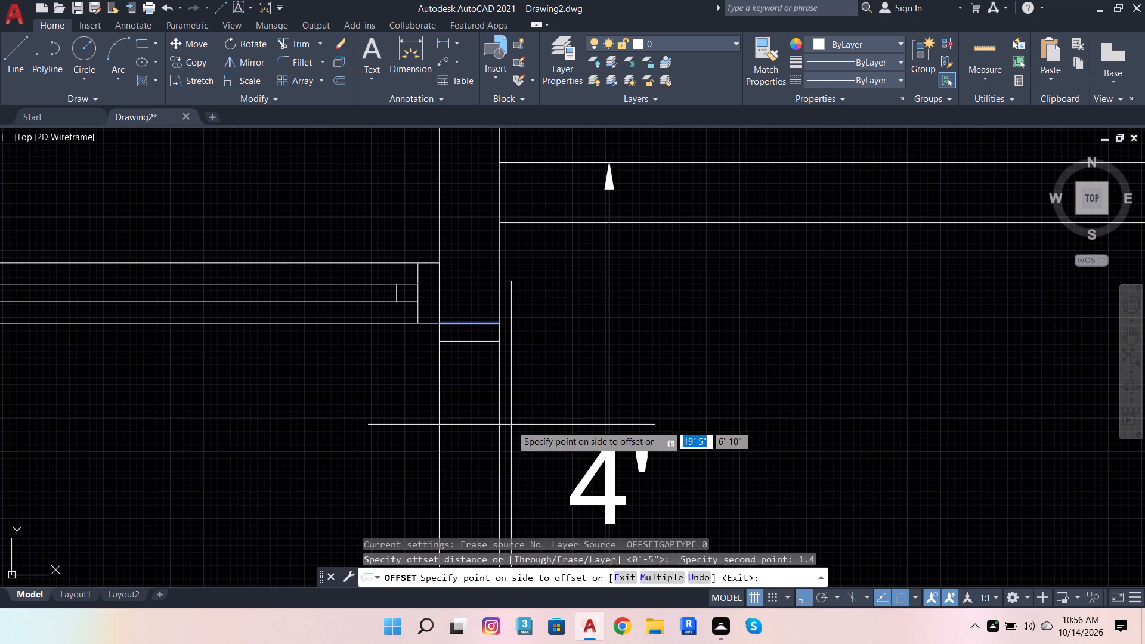
pyautogui.click(511, 425)
pyautogui.click(478, 343)
pyautogui.click(444, 386)
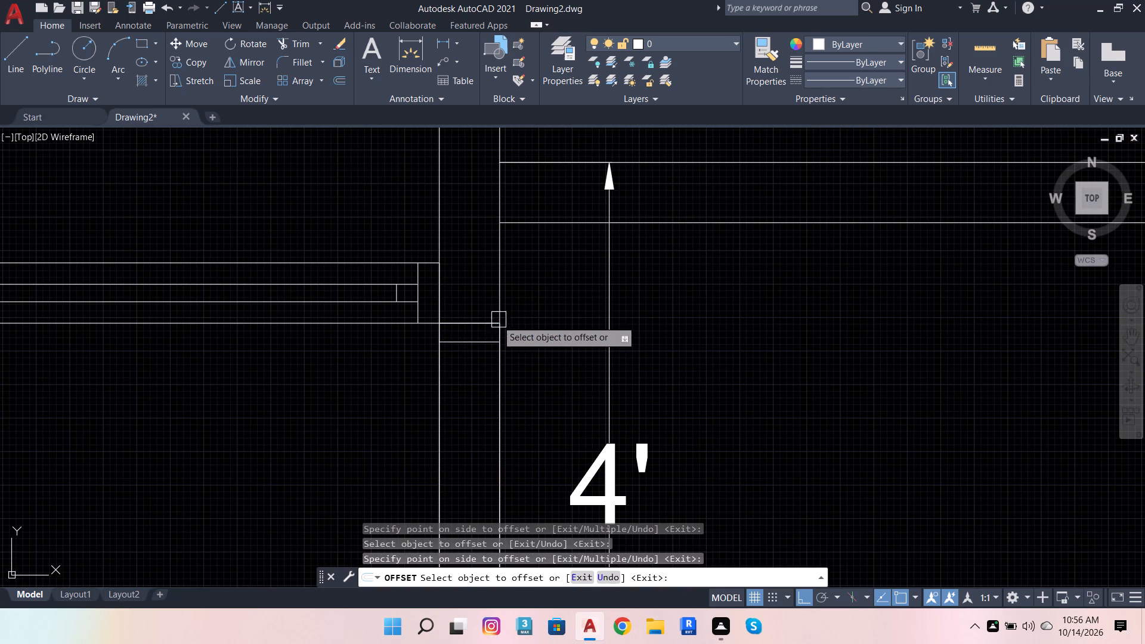
pyautogui.click(465, 345)
pyautogui.click(474, 385)
# Offset the opening's bottom line upward twice at the same 1.4" spacing.
pyautogui.scroll(-4, 558, 309)
pyautogui.scroll(4, 536, 381)
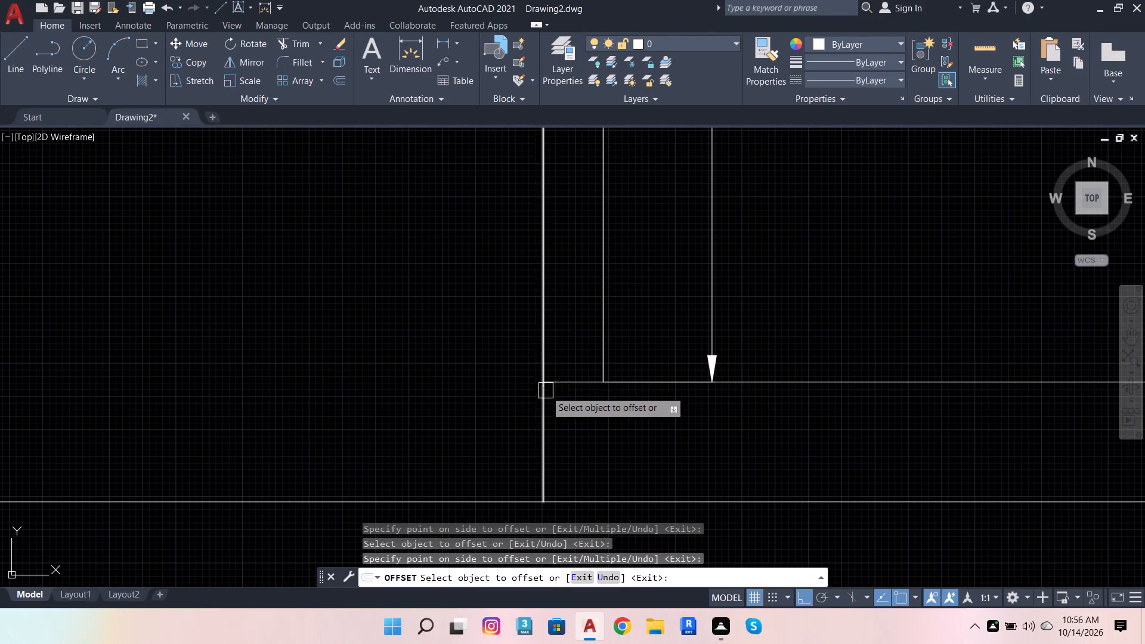
pyautogui.click(568, 383)
pyautogui.click(571, 324)
pyautogui.click(564, 363)
pyautogui.click(568, 309)
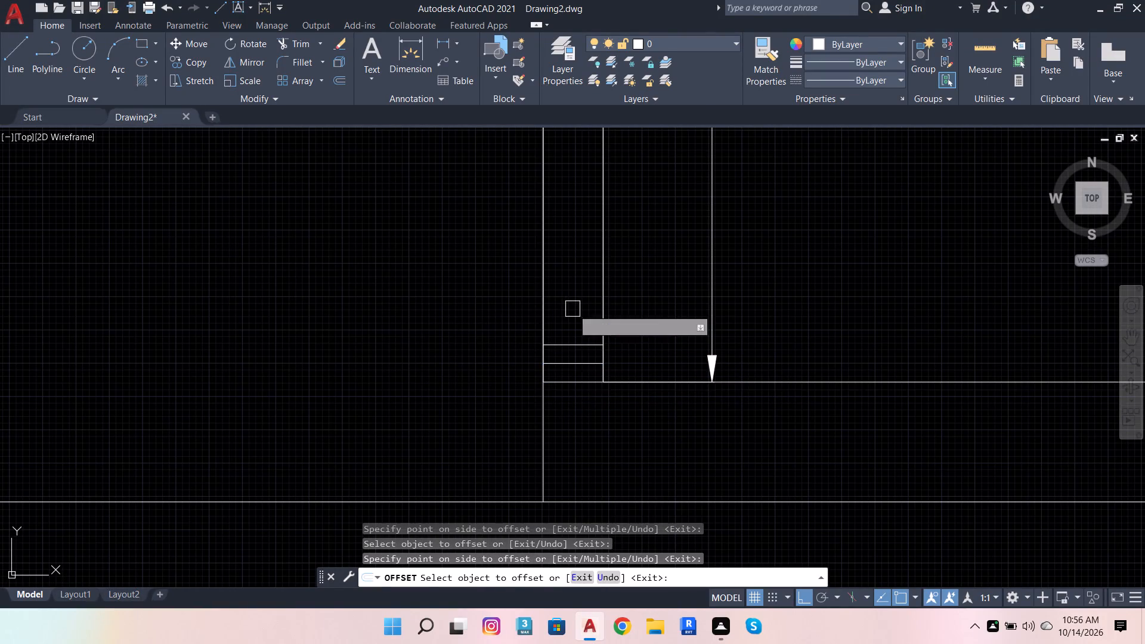
# Offset the opening's two vertical wall-face lines 1.4" inward to form the window's inner pane lines.
pyautogui.click(599, 317)
pyautogui.click(571, 325)
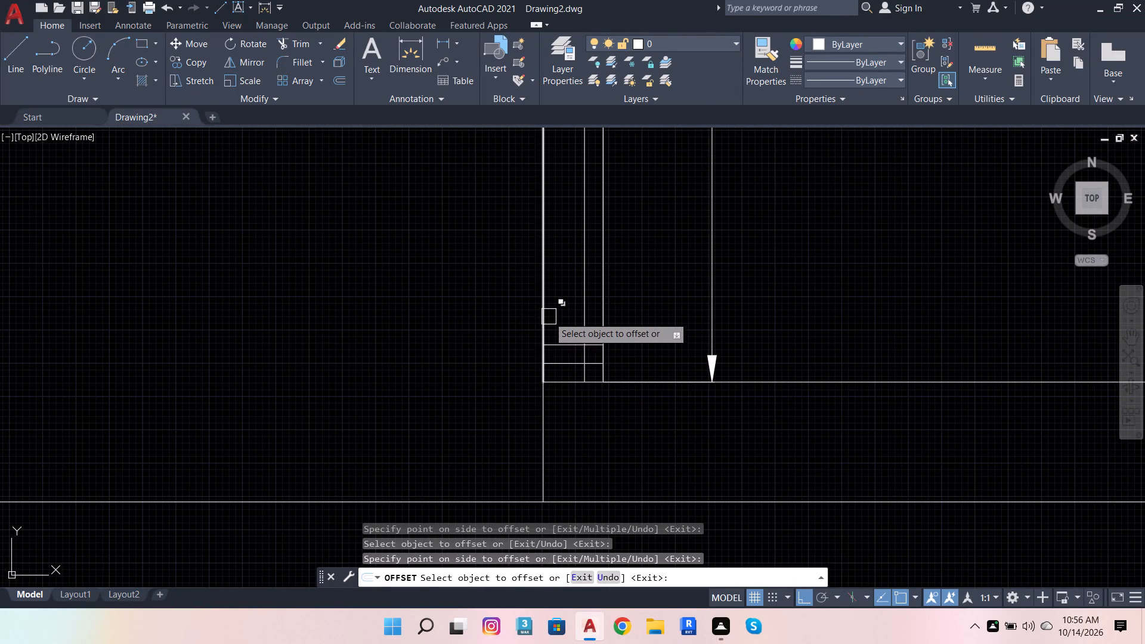
pyautogui.click(549, 317)
pyautogui.click(564, 307)
pyautogui.scroll(-3, 574, 348)
pyautogui.scroll(3, 577, 247)
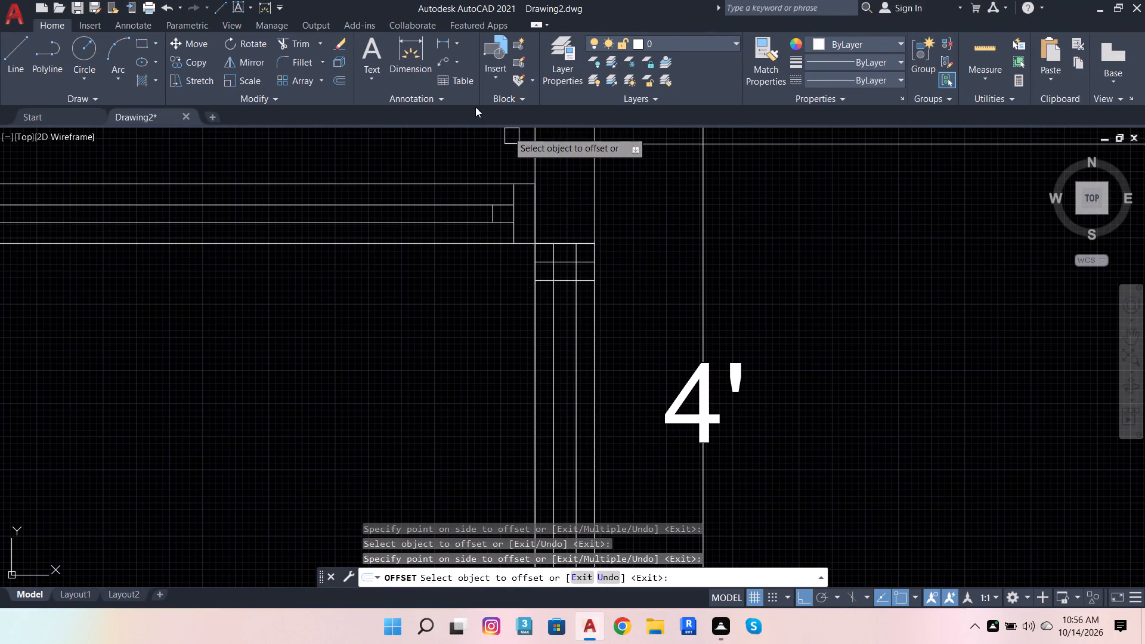
pyautogui.press('Escape')
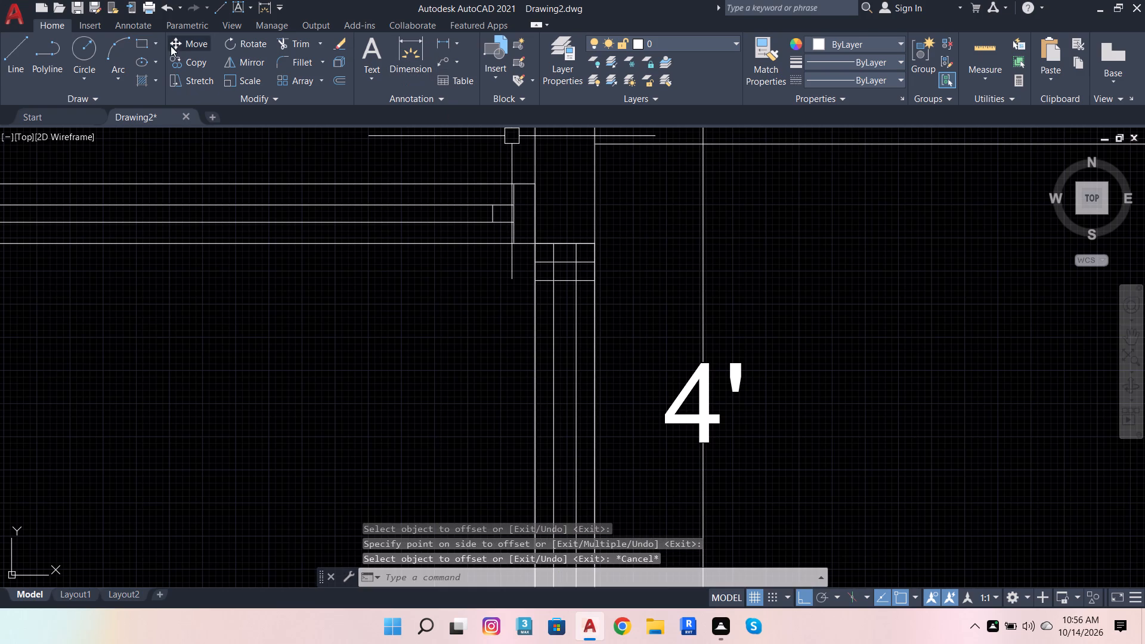
# Trim the crossing pane and frame lines at the upper end of the new planter-toilet window.
pyautogui.click(293, 42)
pyautogui.scroll(3, 609, 230)
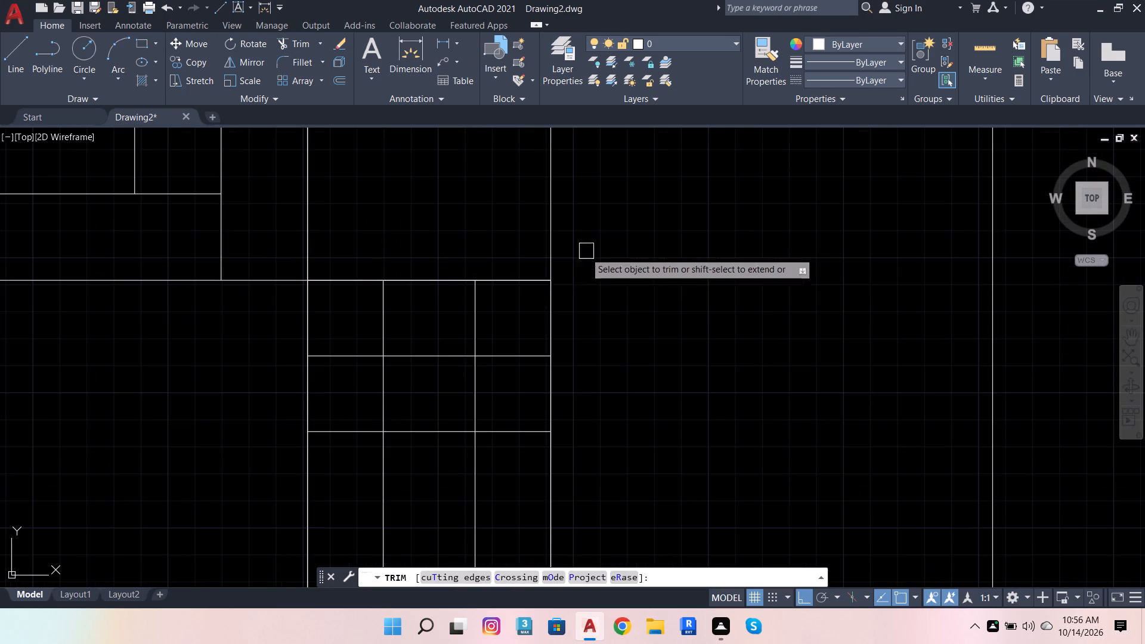
pyautogui.click(503, 330)
pyautogui.click(359, 308)
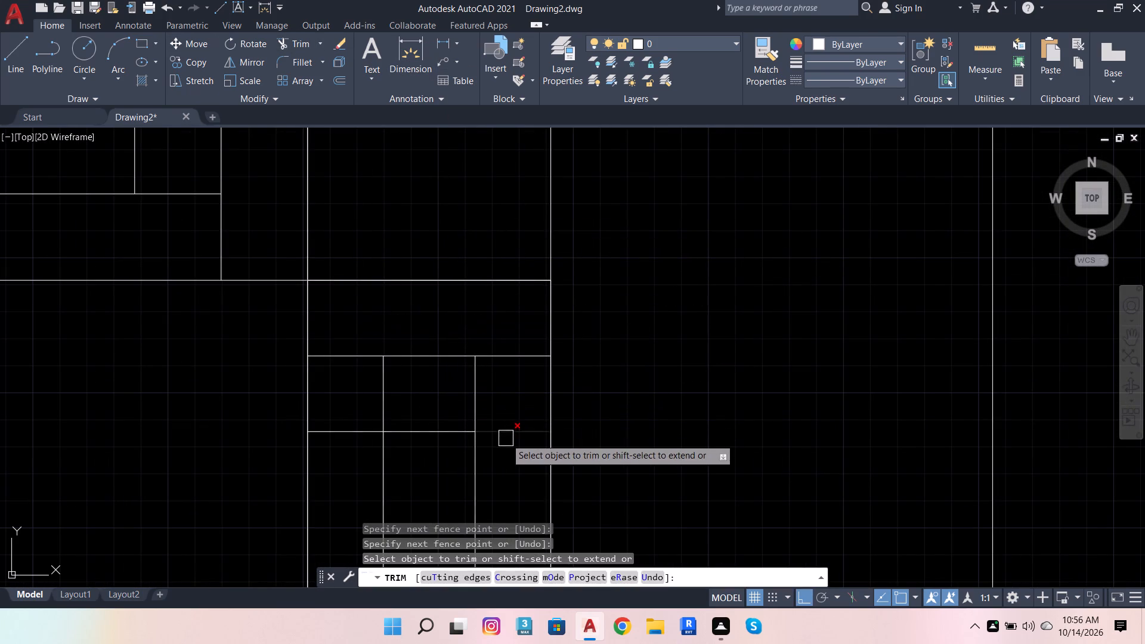
pyautogui.click(506, 438)
pyautogui.click(332, 430)
# Trim the crossing pane and frame lines at the lower end of the new planter-toilet window.
pyautogui.scroll(-6, 531, 205)
pyautogui.scroll(2, 529, 311)
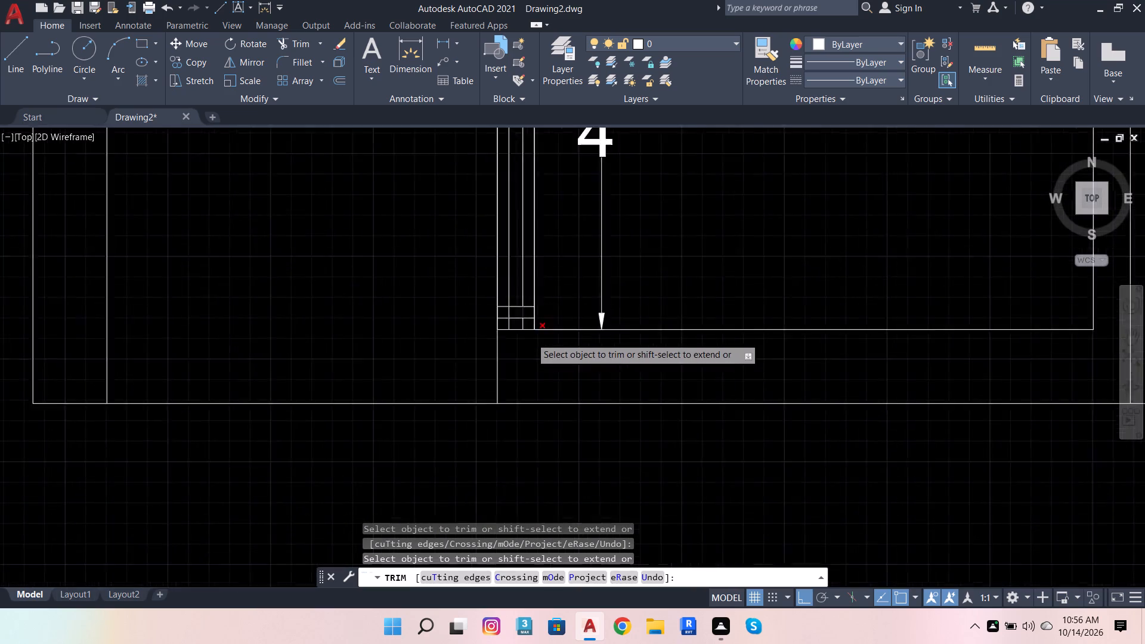
pyautogui.scroll(3, 531, 338)
pyautogui.click(505, 287)
pyautogui.click(406, 277)
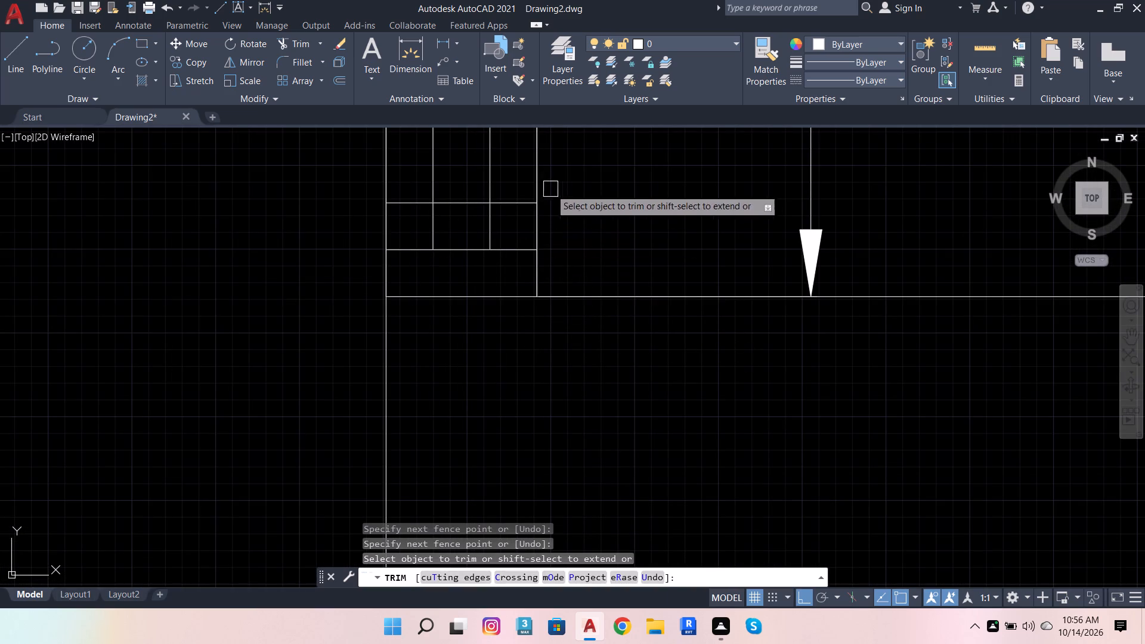
pyautogui.click(510, 205)
pyautogui.click(407, 208)
pyautogui.scroll(-4, 540, 354)
pyautogui.press('Escape')
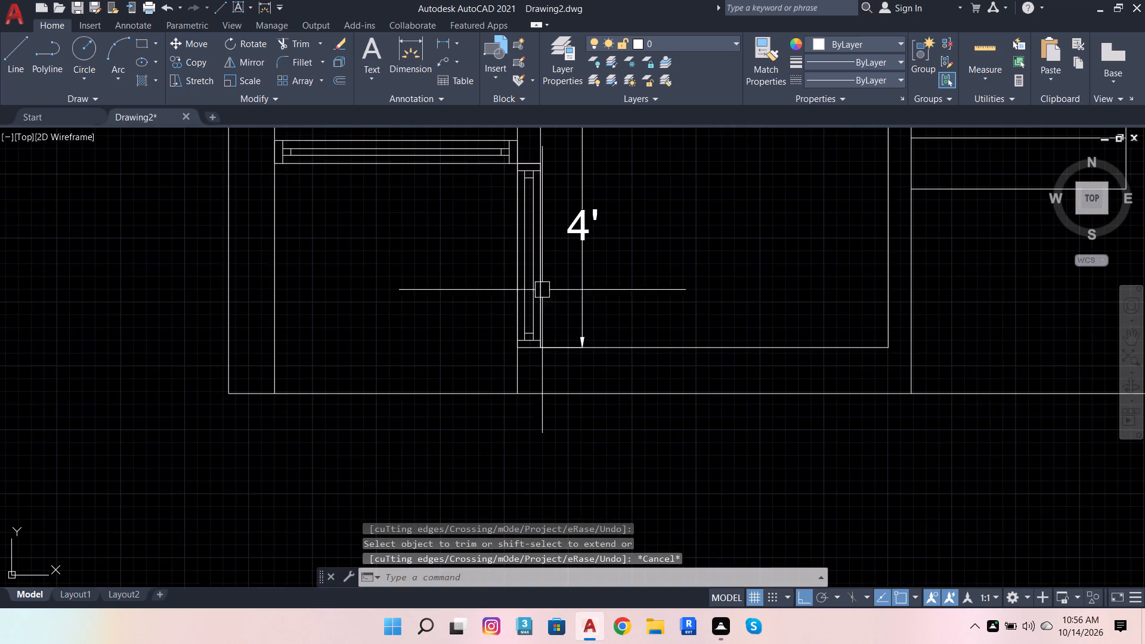
# Delete the duplicate line lying on the new window's top edge.
pyautogui.scroll(3, 527, 149)
pyautogui.click(527, 193)
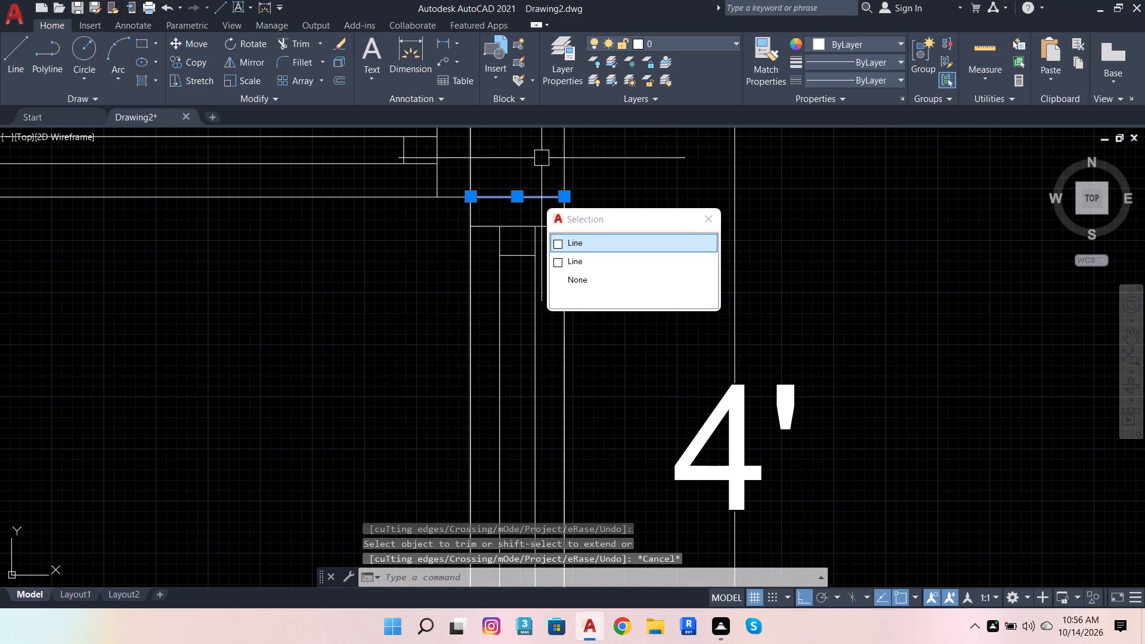
pyautogui.press('Delete')
pyautogui.click(522, 196)
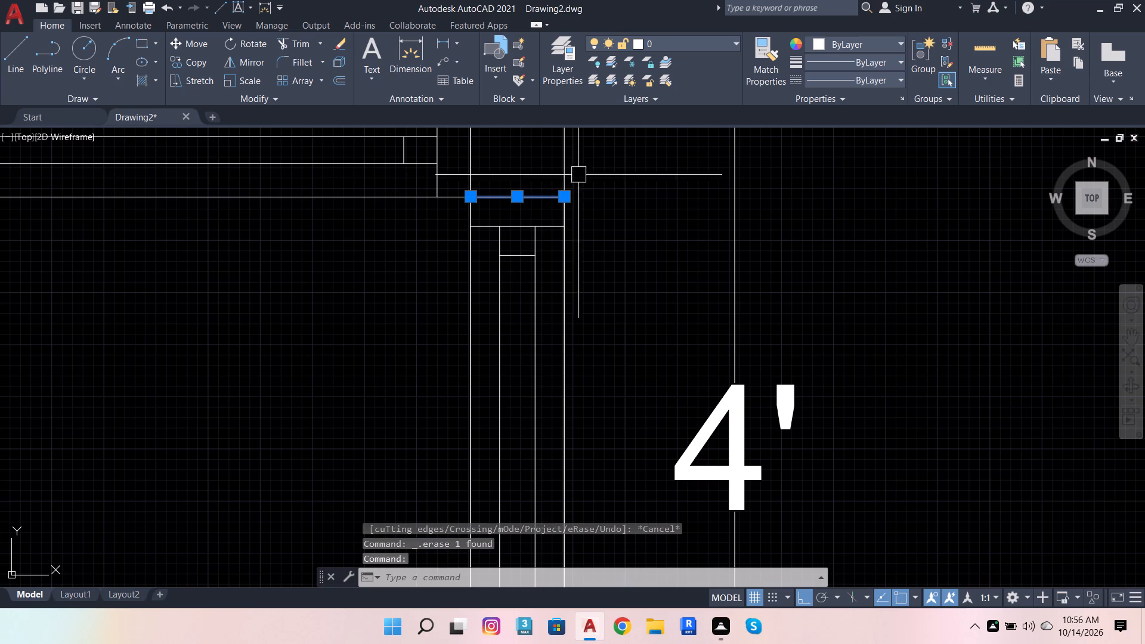
pyautogui.press('Escape')
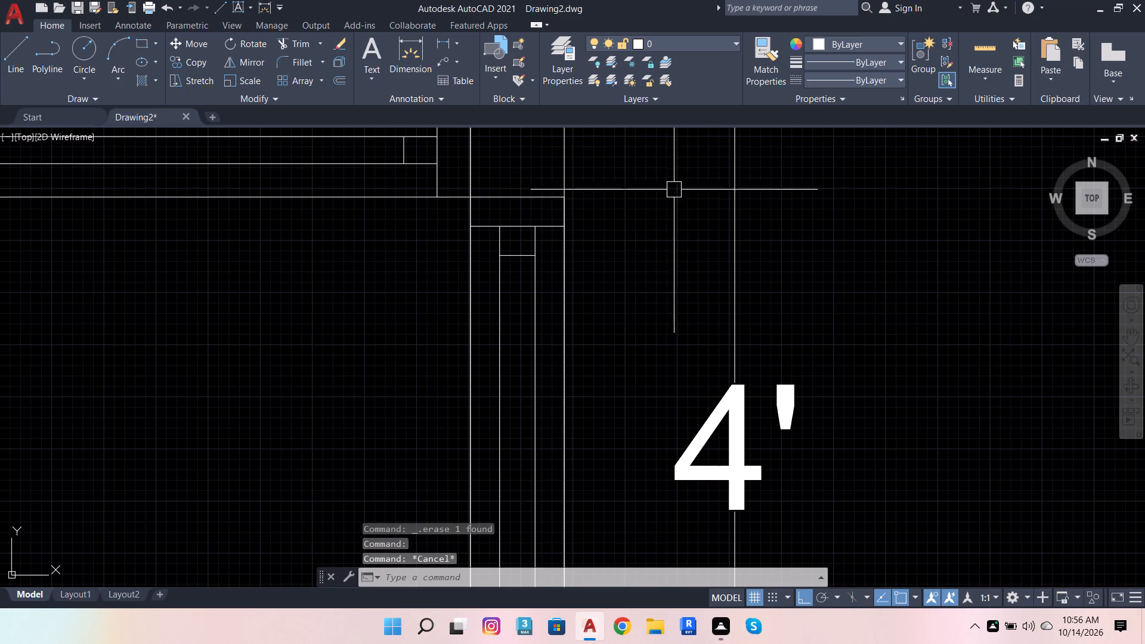
# Examine the planter and toilet corner in the drawing and in the reference plan image.
pyautogui.scroll(-3, 673, 211)
pyautogui.scroll(2, 646, 197)
pyautogui.scroll(-3, 621, 273)
pyautogui.scroll(2, 604, 253)
pyautogui.scroll(-3, 579, 296)
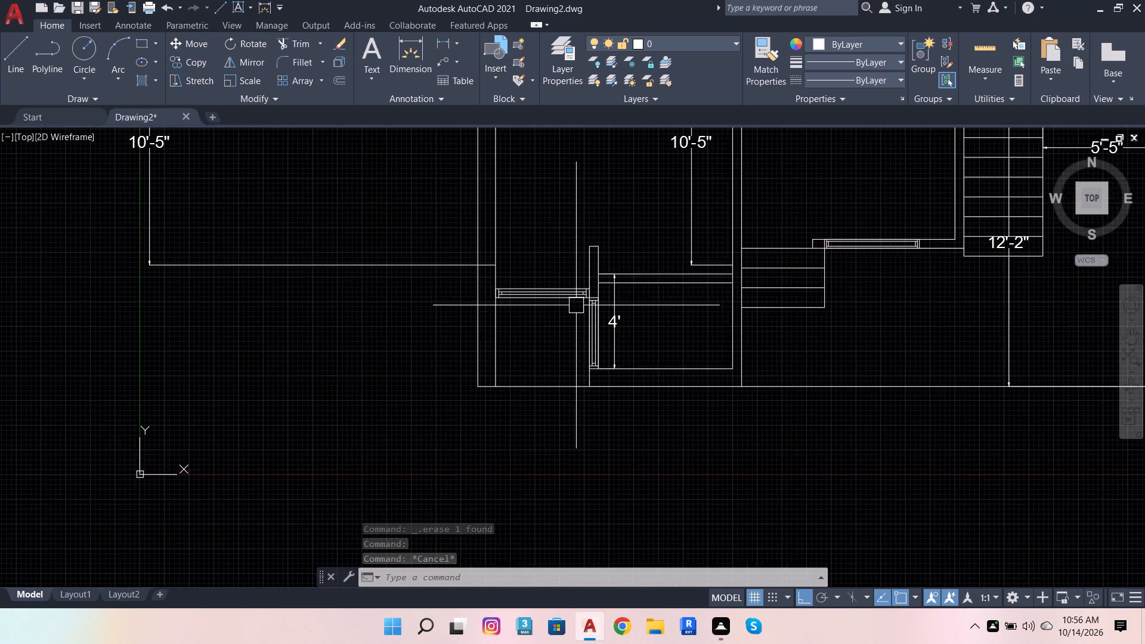
pyautogui.scroll(-2, 576, 305)
pyautogui.scroll(2, 1025, 221)
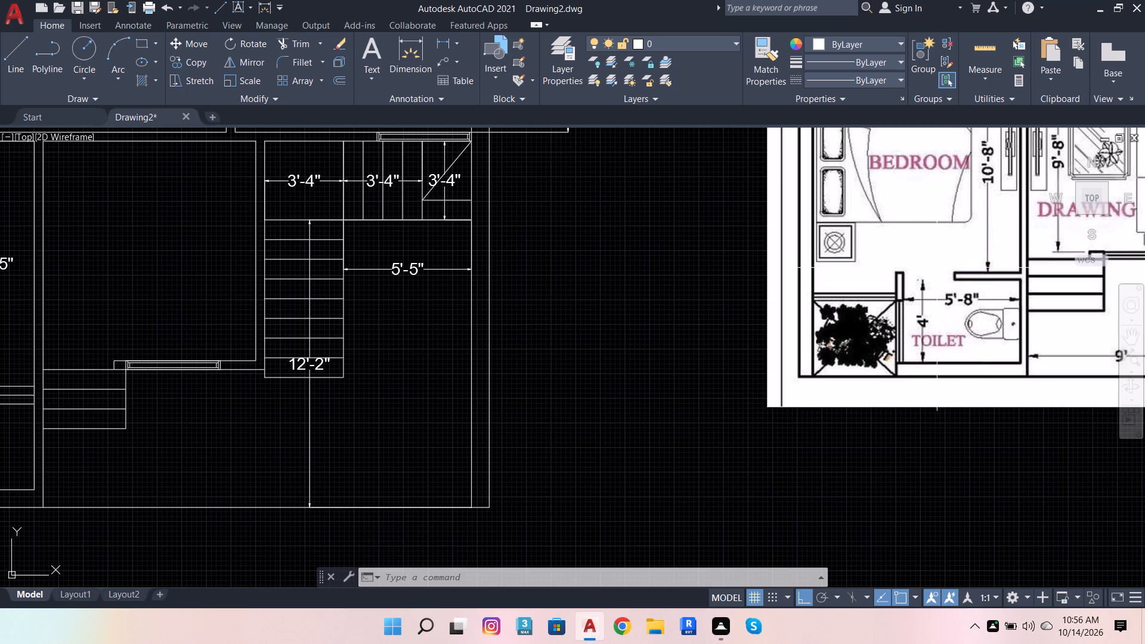
# Trim away the short wall stub, including its end cap, that projects above the toilet's upper wall beside the planter.
pyautogui.scroll(-1, 884, 262)
pyautogui.scroll(3, 267, 343)
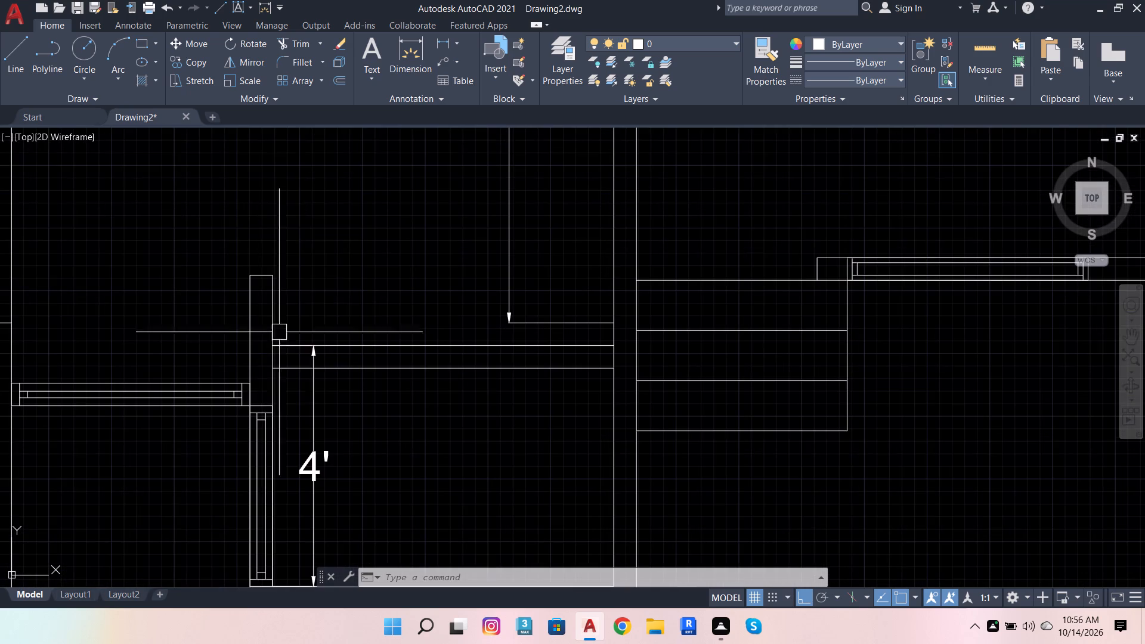
pyautogui.scroll(-2, 401, 237)
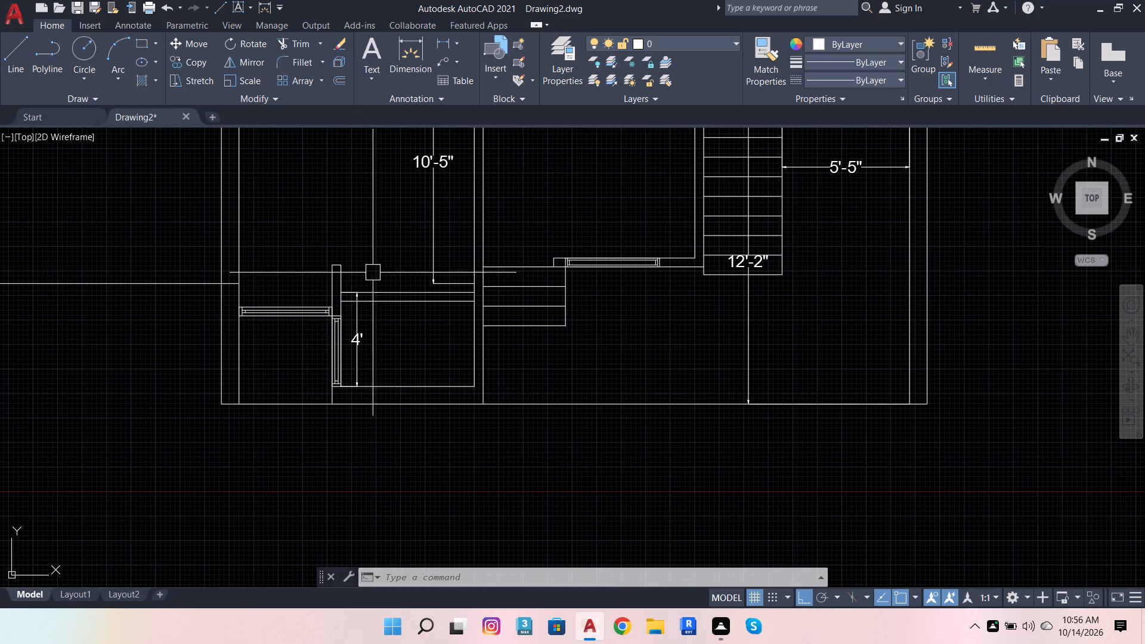
pyautogui.click(284, 38)
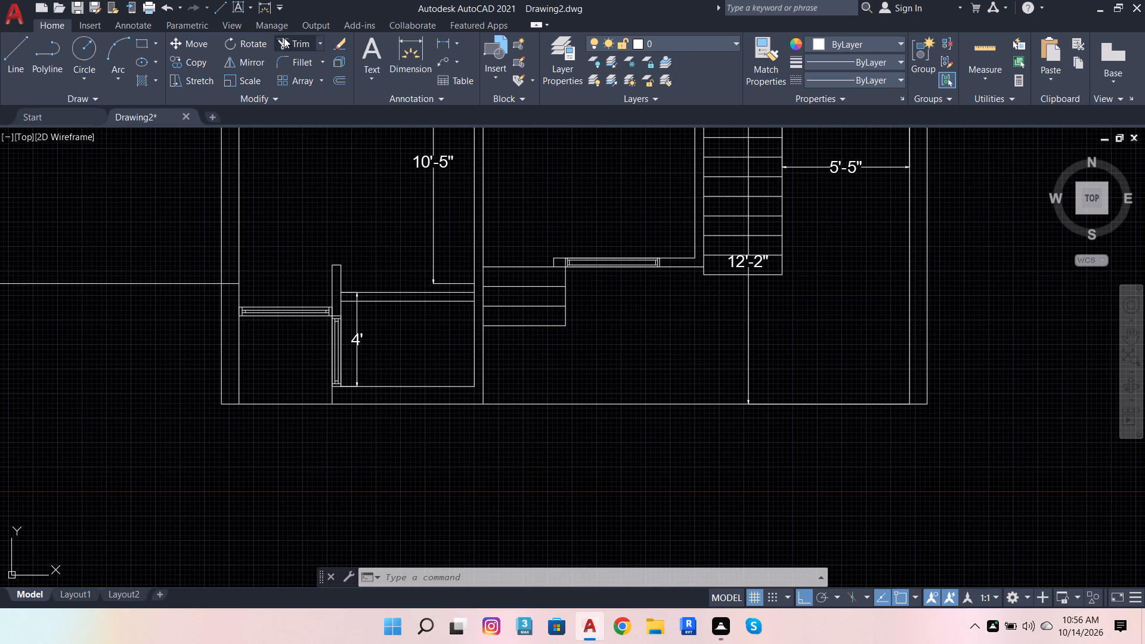
pyautogui.keyDown('shift'); pyautogui.click(377, 290); pyautogui.keyUp('shift')
pyautogui.scroll(2, 355, 278)
pyautogui.click(336, 289)
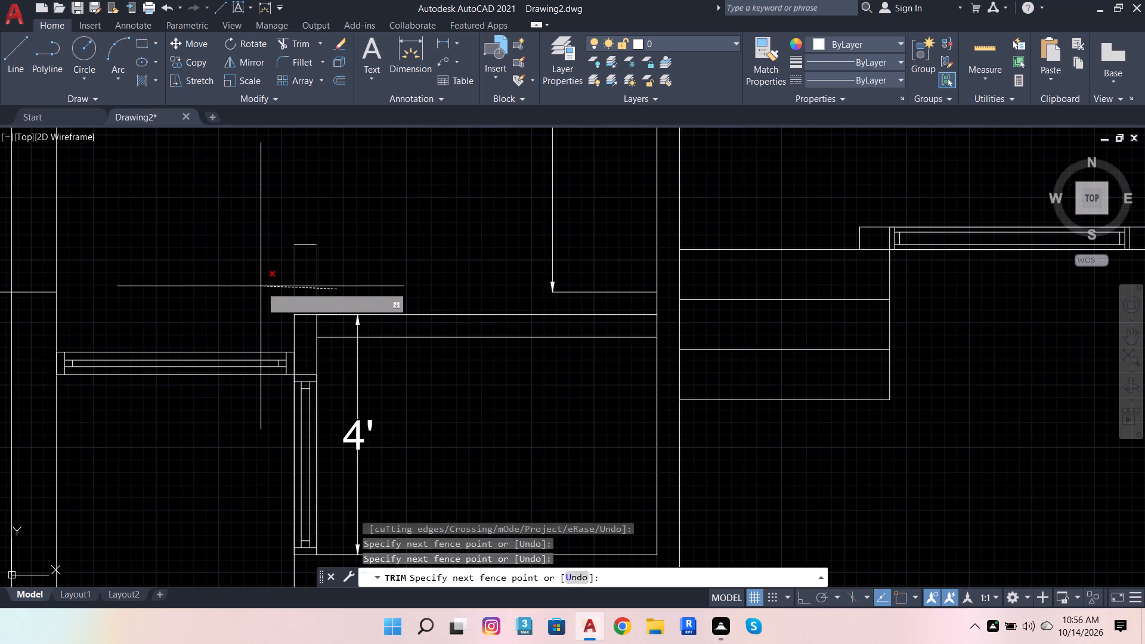
pyautogui.click(261, 286)
pyautogui.click(296, 243)
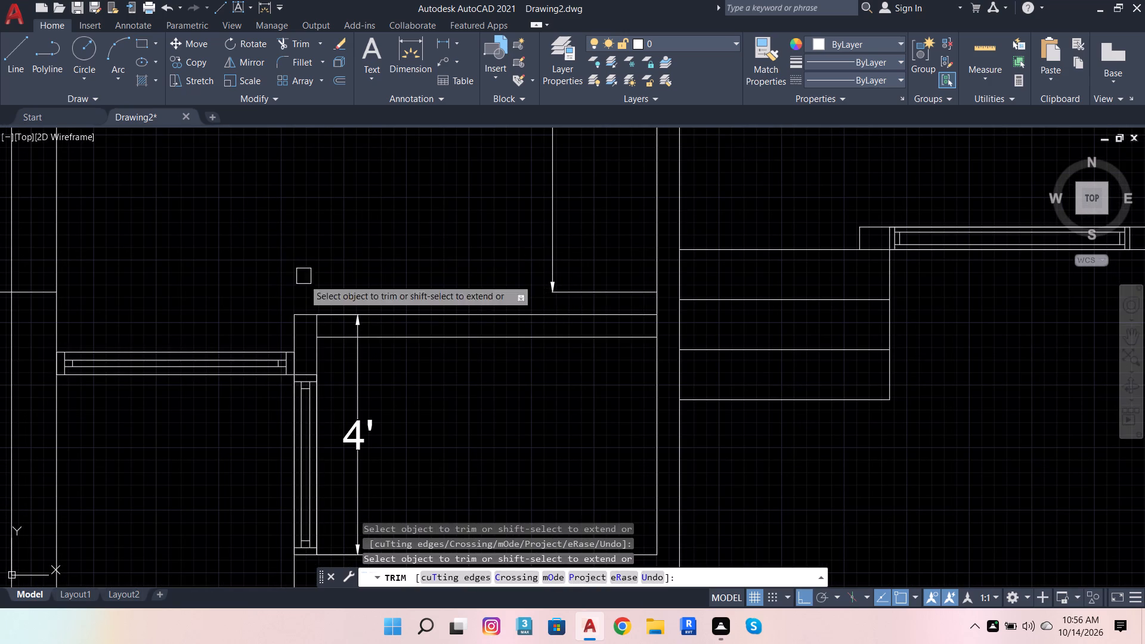
pyautogui.scroll(3, 314, 332)
pyautogui.scroll(-2, 393, 229)
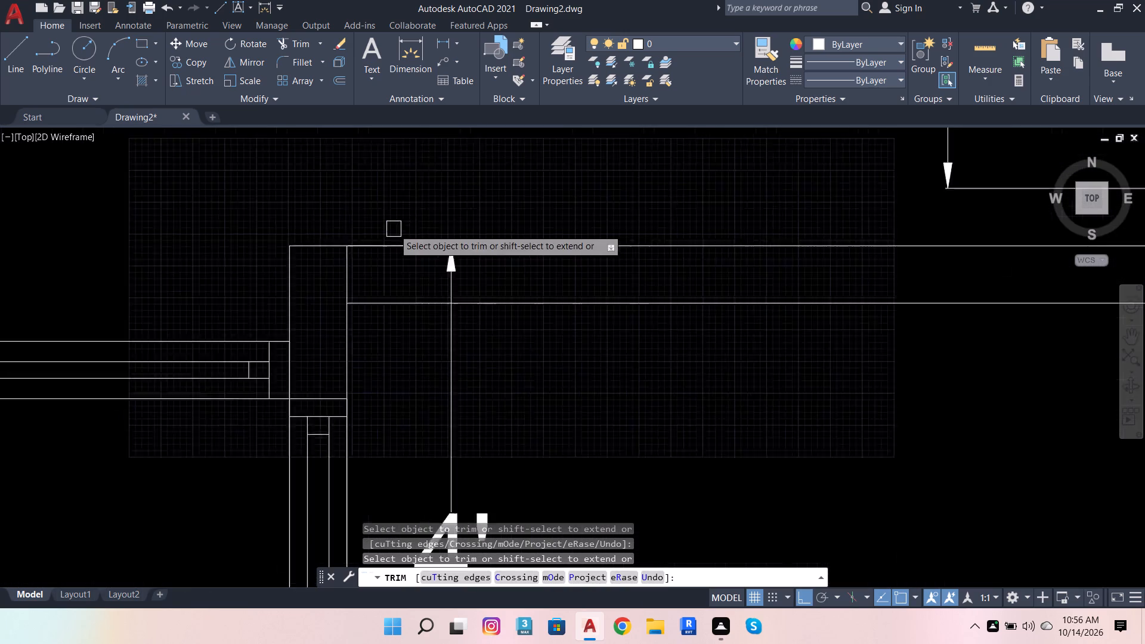
pyautogui.scroll(-2, 395, 237)
pyautogui.press('Escape')
pyautogui.press('Escape')
# Offset the inner face line of the toilet's planter-side wall by 3' into the toilet to mark the door opening.
pyautogui.scroll(4, 398, 245)
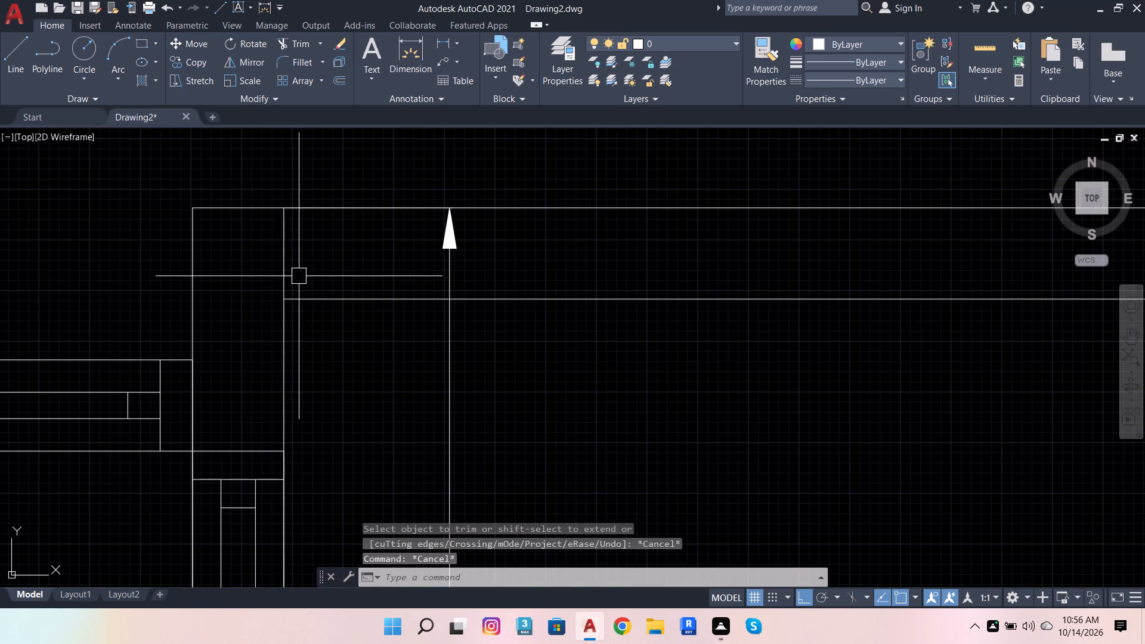
pyautogui.click(281, 262)
pyautogui.click(338, 75)
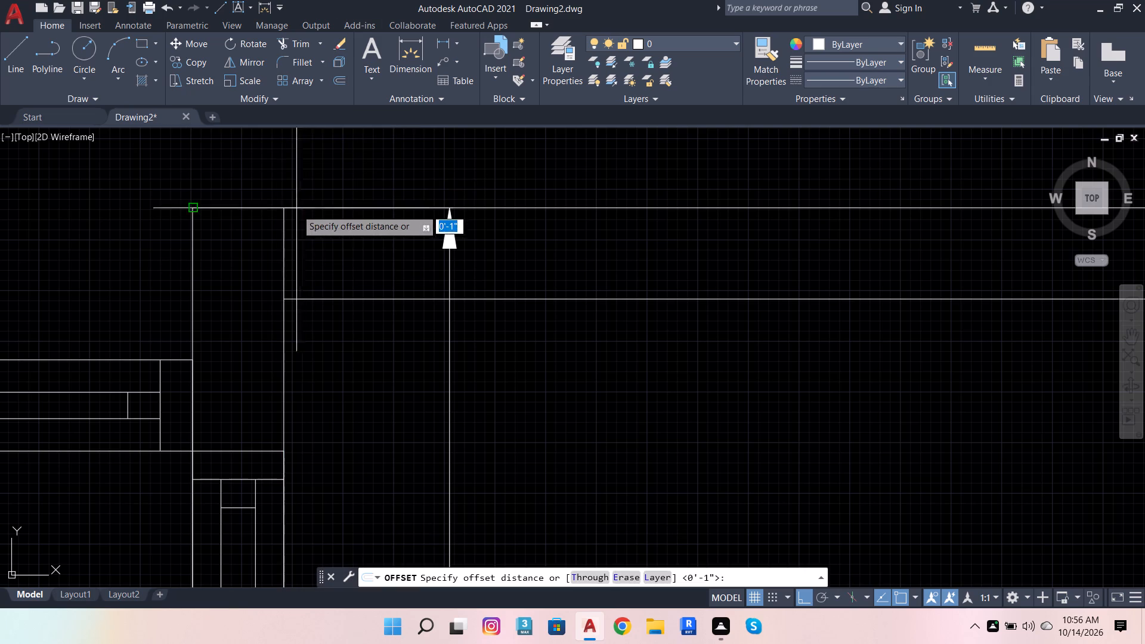
pyautogui.click(283, 221)
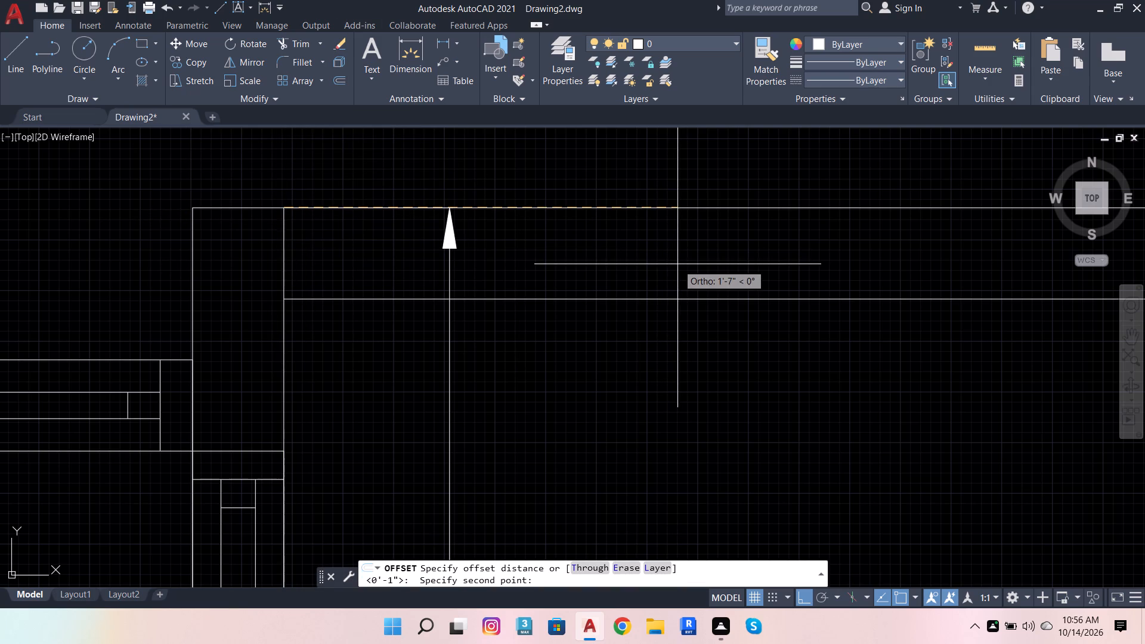
pyautogui.write("3'")
pyautogui.press('Return')
pyautogui.click(677, 264)
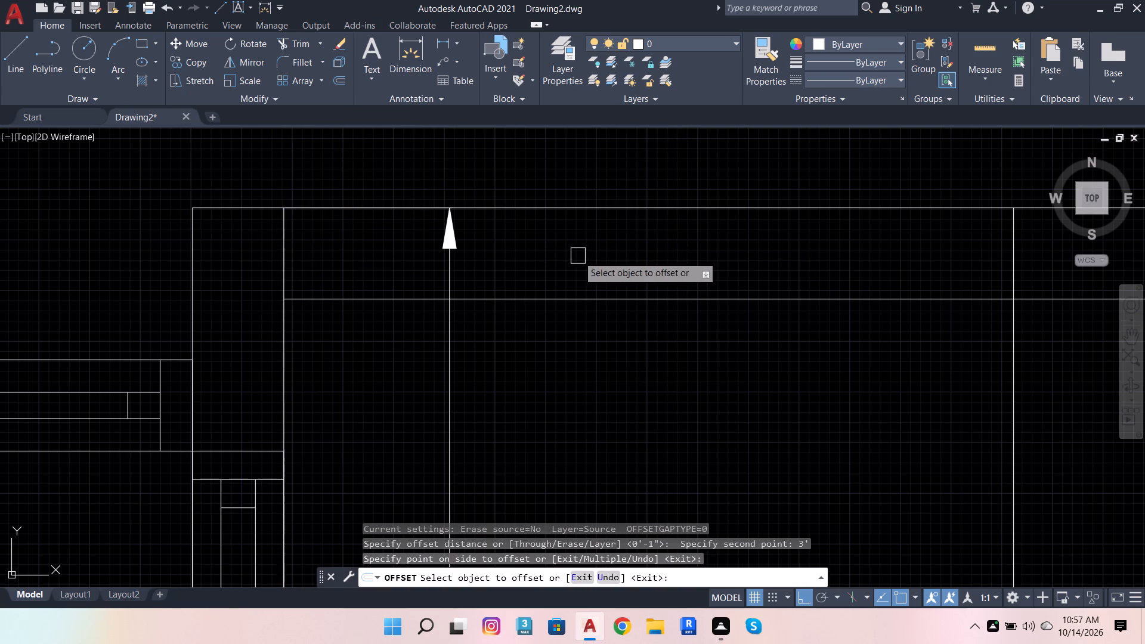
pyautogui.scroll(-6, 568, 255)
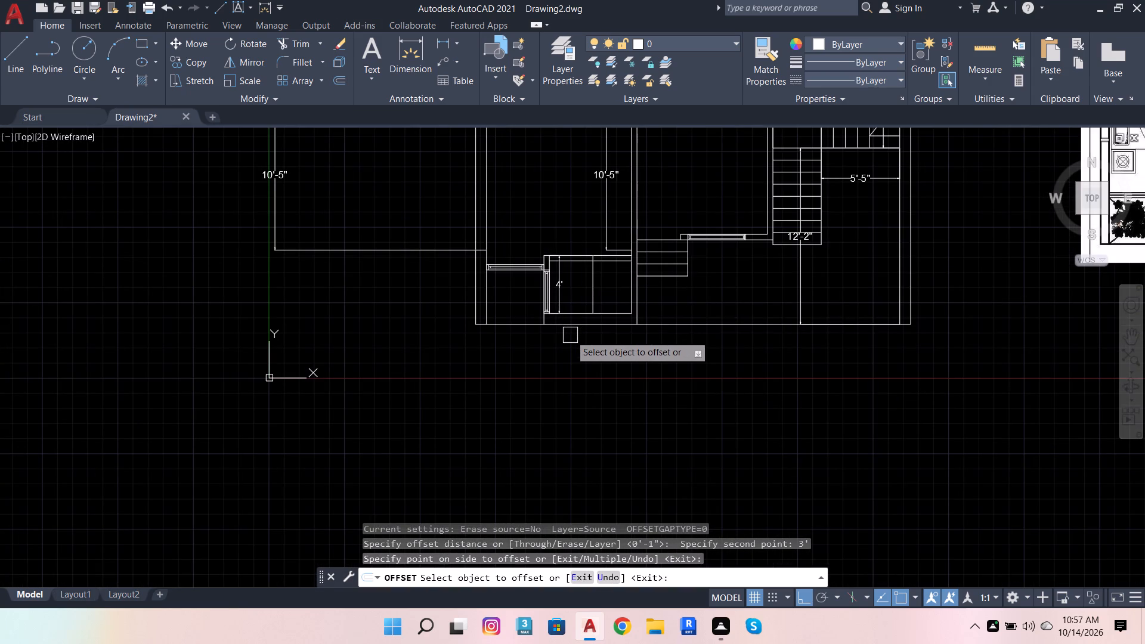
pyautogui.scroll(-2, 541, 319)
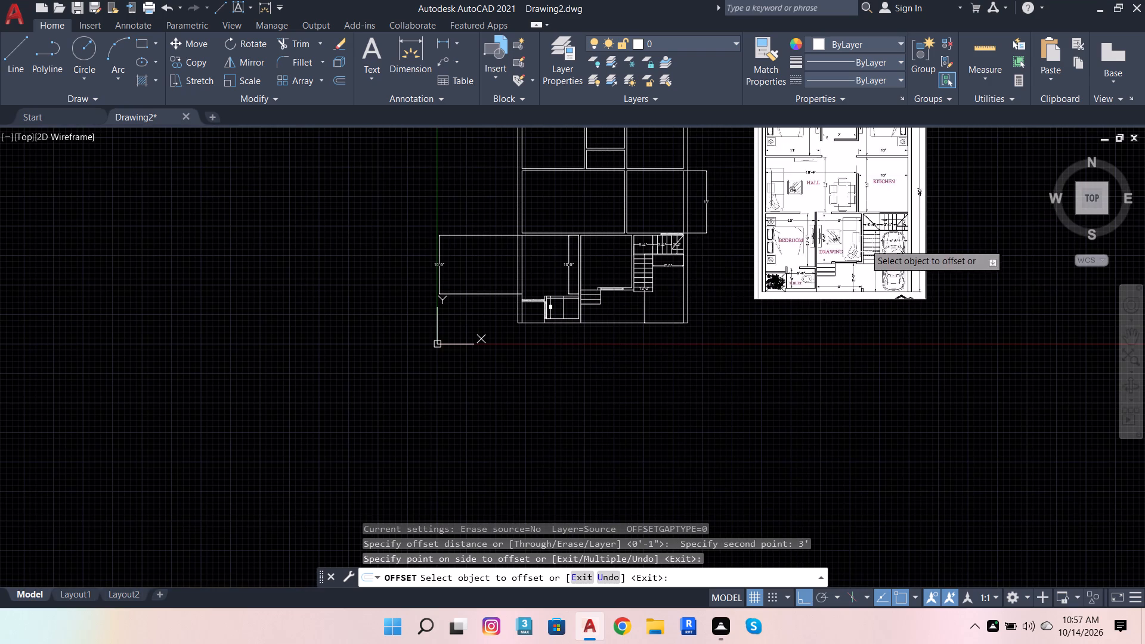
pyautogui.scroll(2, 794, 272)
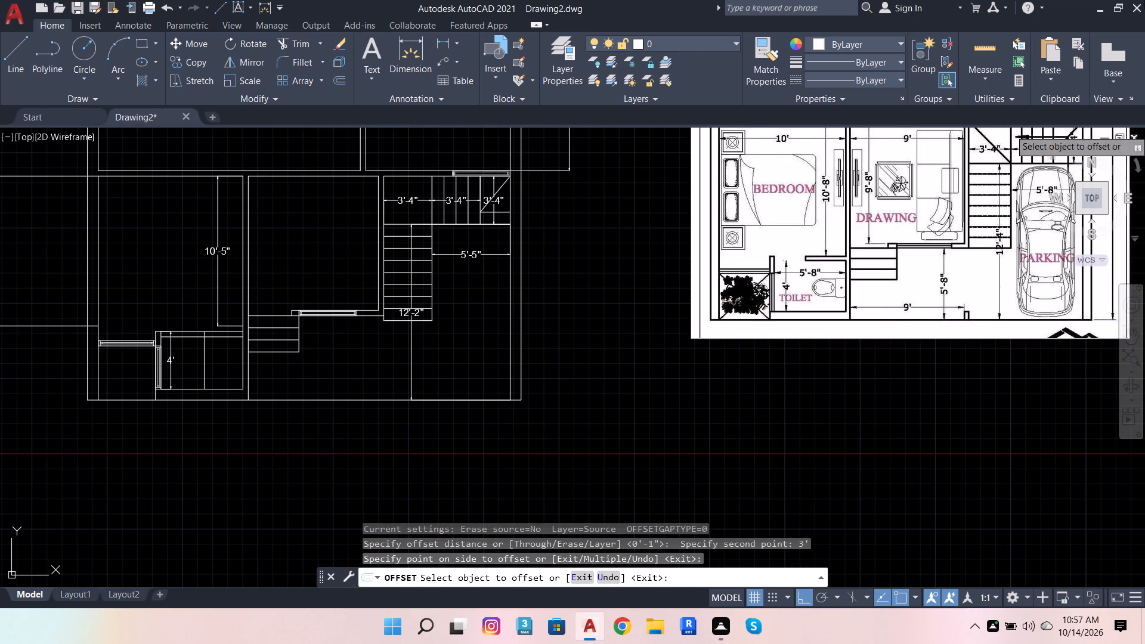
# Trim the 3' offset line below the toilet's upper wall and both wall lines across the opening to form the doorway.
pyautogui.click(286, 39)
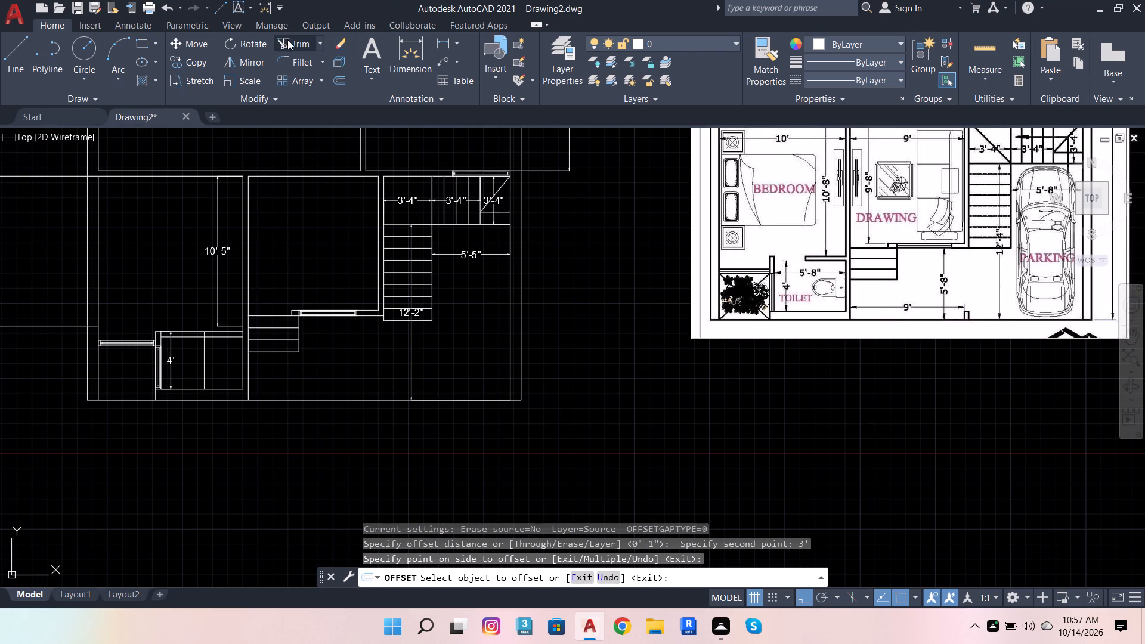
pyautogui.scroll(3, 273, 316)
pyautogui.scroll(-2, 493, 278)
pyautogui.scroll(3, 231, 337)
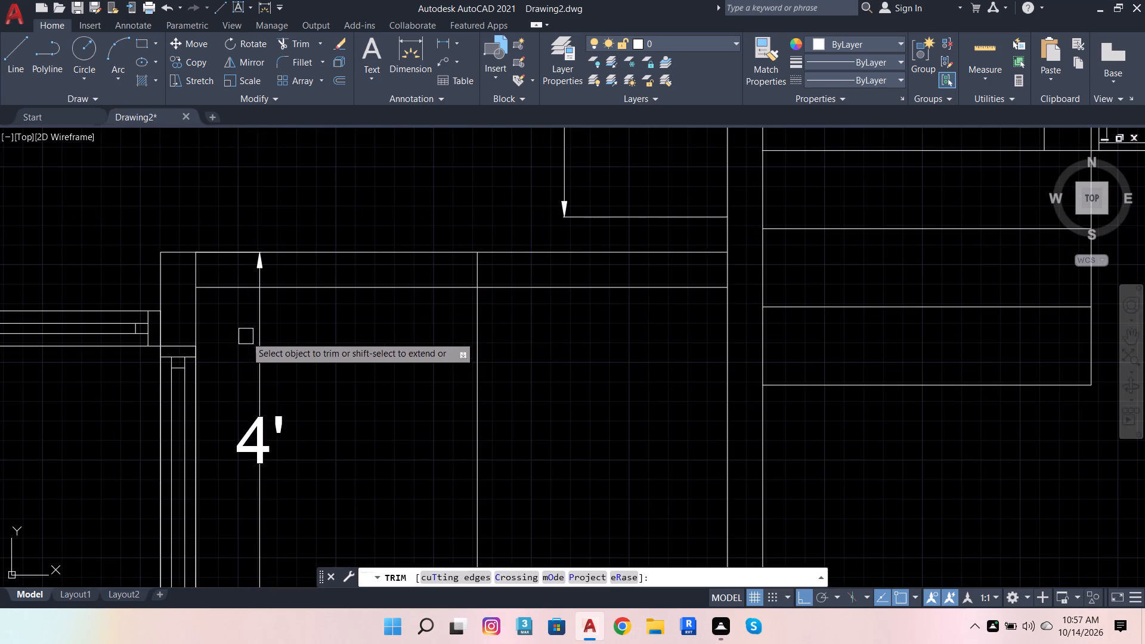
pyautogui.click(475, 344)
pyautogui.click(386, 251)
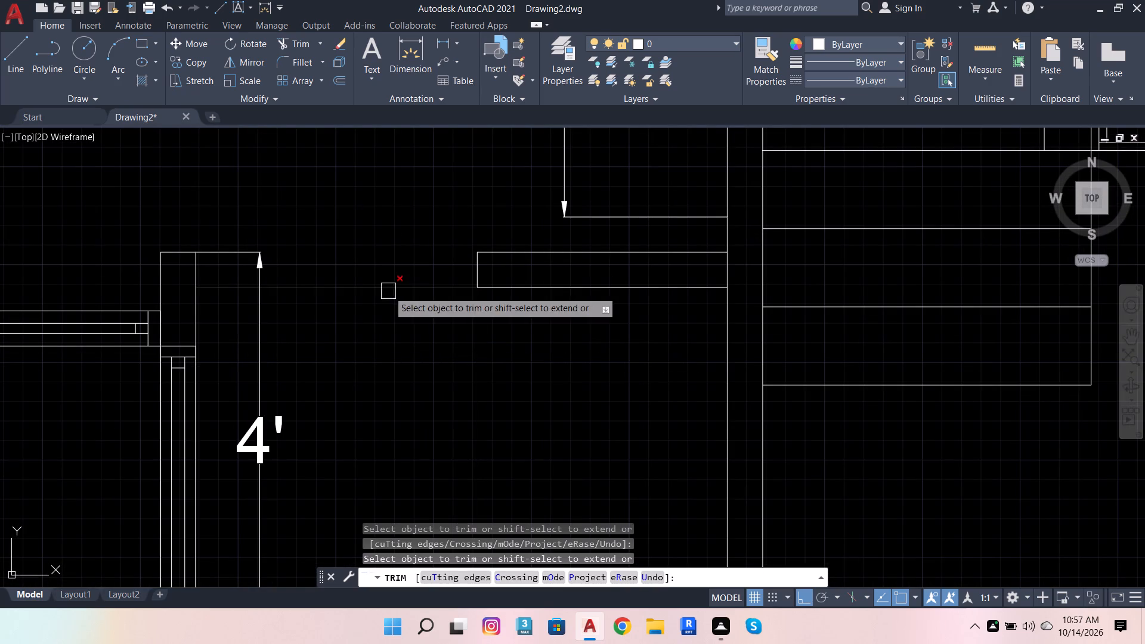
pyautogui.click(388, 291)
pyautogui.scroll(-1, 389, 273)
pyautogui.scroll(-2, 413, 365)
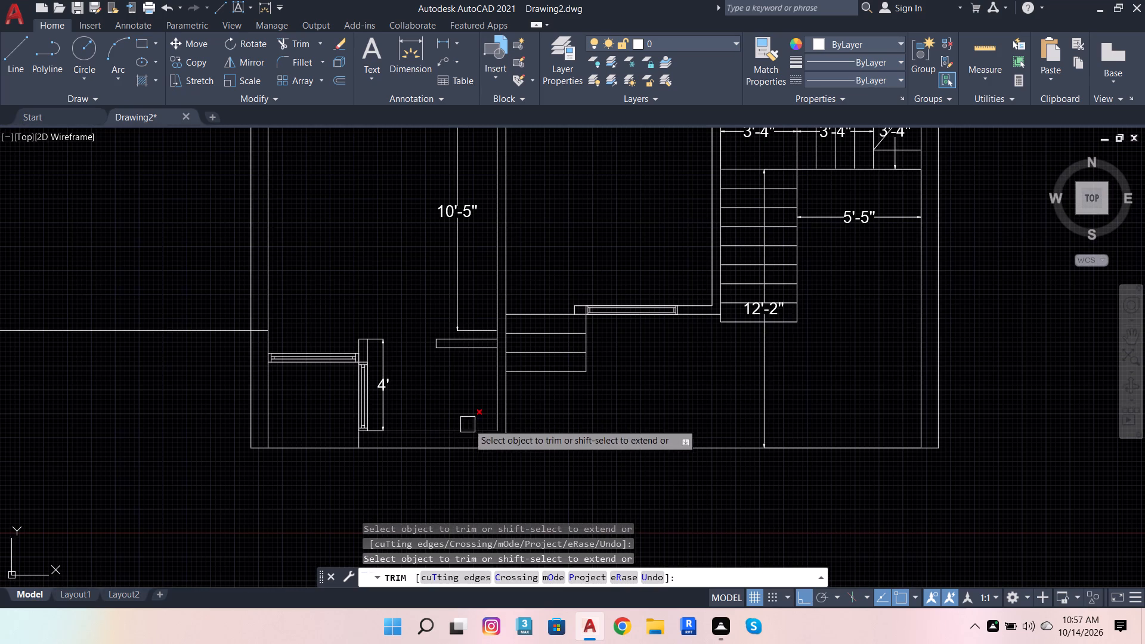
pyautogui.press('Escape')
pyautogui.press('Escape')
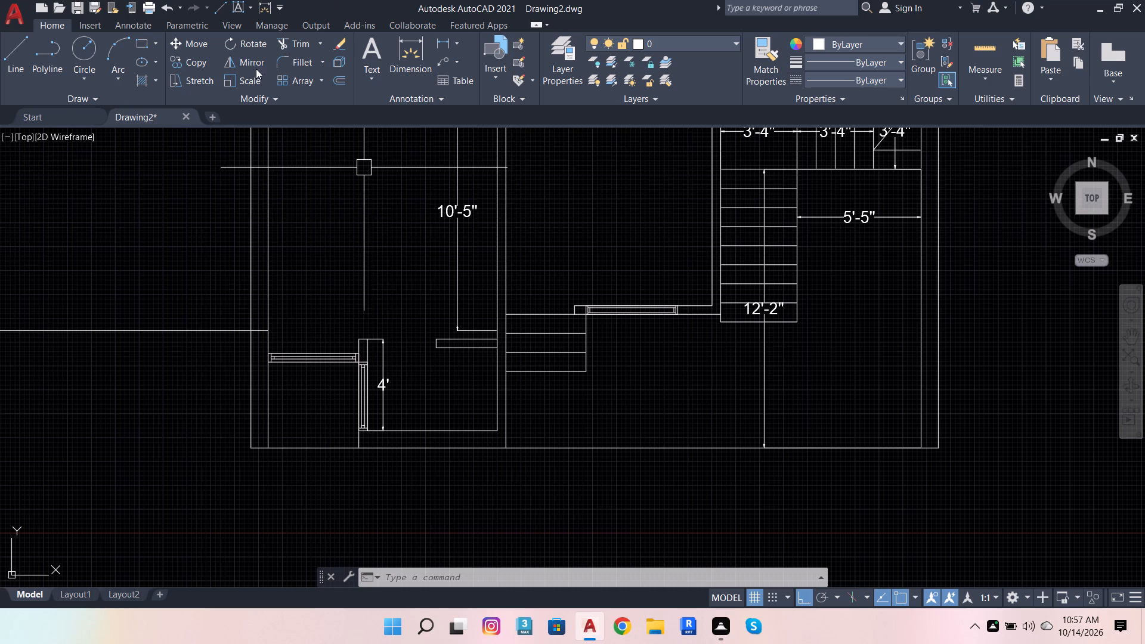
# Add a 9' horizontal dimension along the bottom boundary, starting from the wall between the toilet and the entrance area.
pyautogui.scroll(-3, 344, 236)
pyautogui.scroll(1, 709, 243)
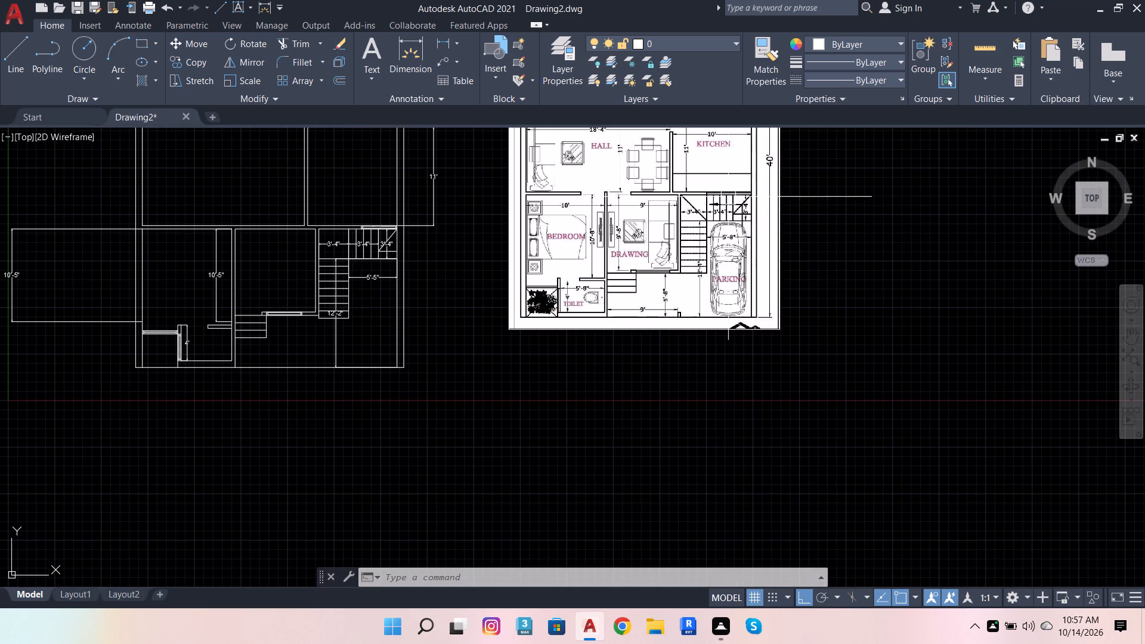
pyautogui.press('Escape')
pyautogui.scroll(3, 669, 333)
pyautogui.scroll(-2, 691, 323)
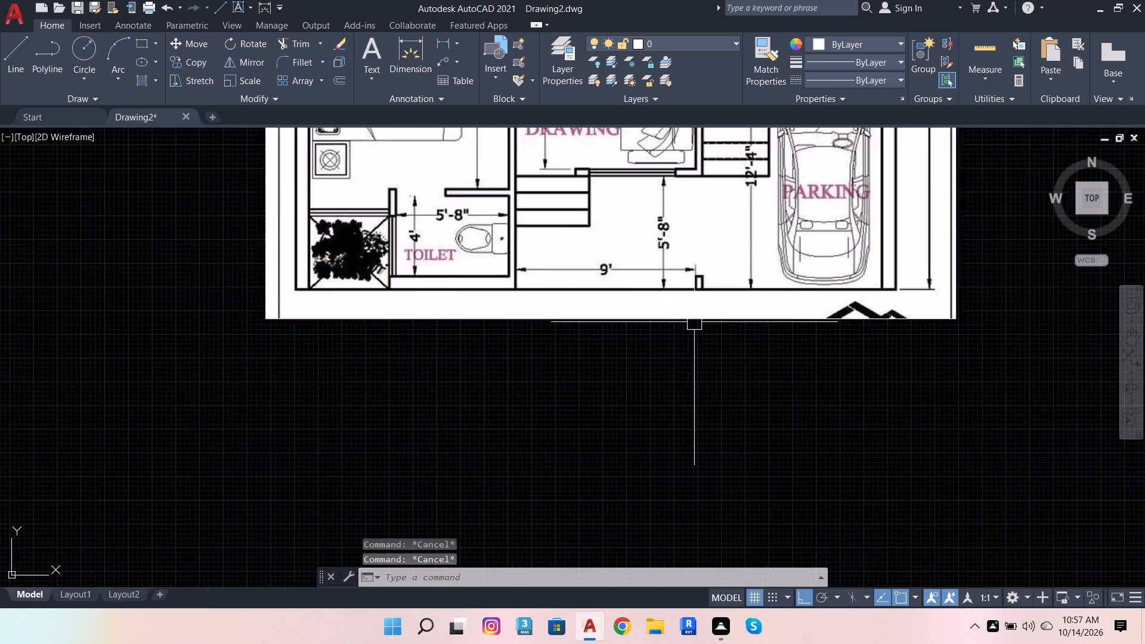
pyautogui.scroll(-2, 639, 253)
pyautogui.scroll(3, 394, 315)
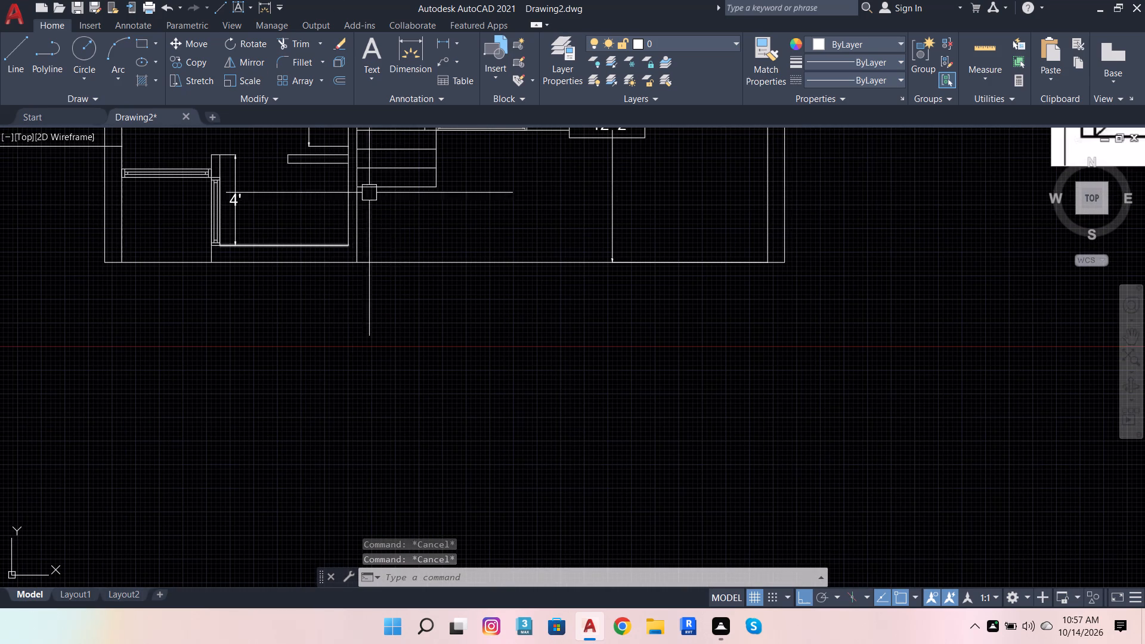
pyautogui.click(416, 51)
pyautogui.click(358, 264)
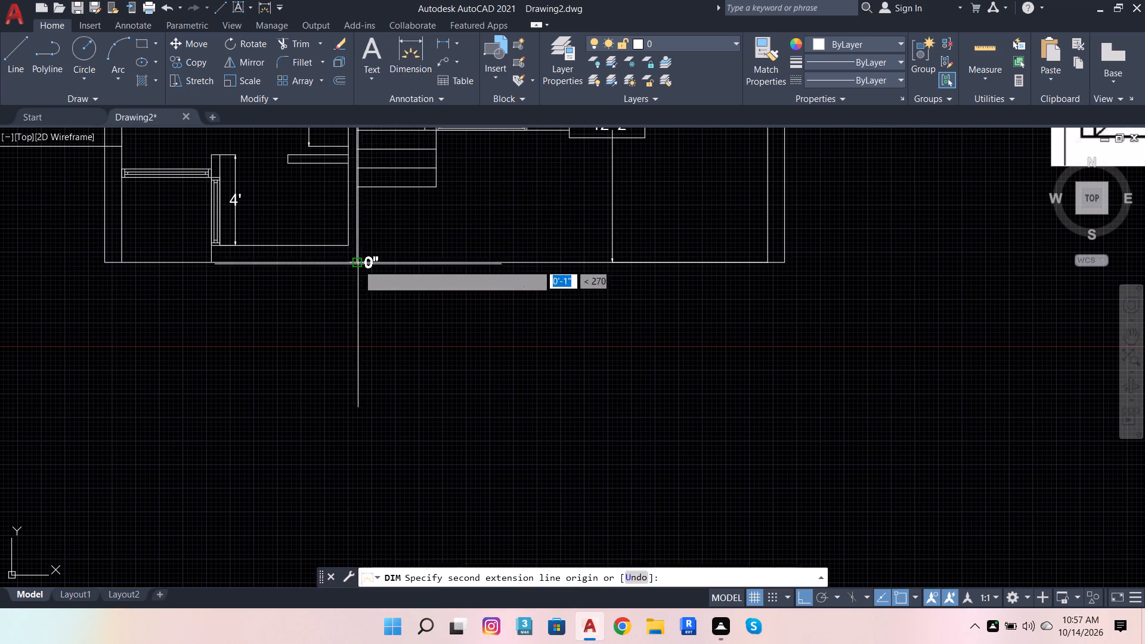
pyautogui.write("9'")
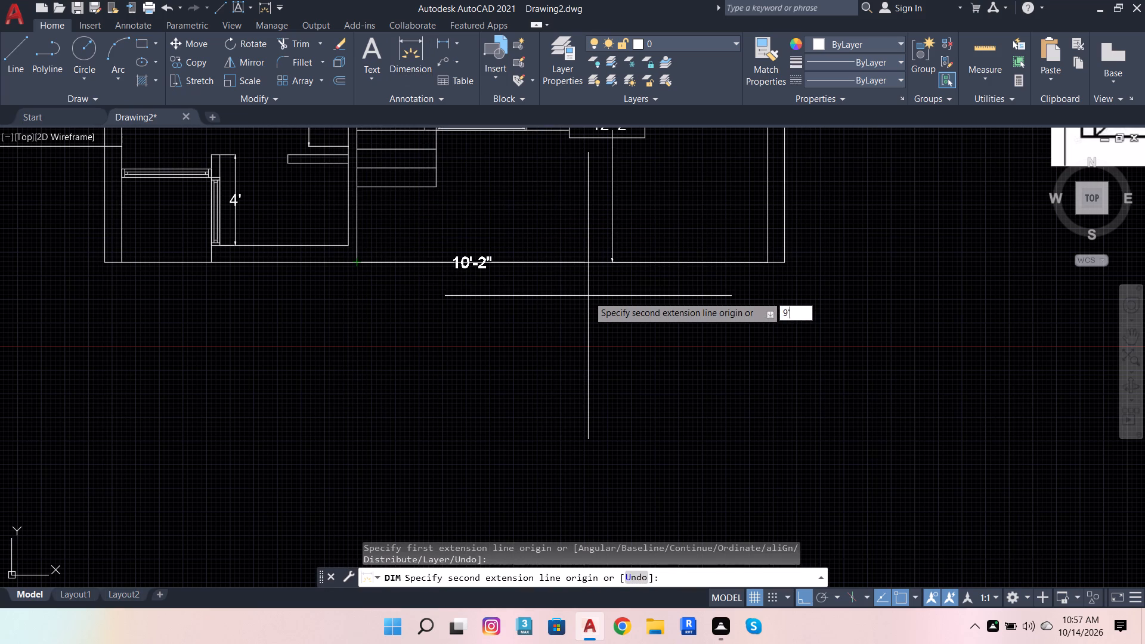
pyautogui.press('Return')
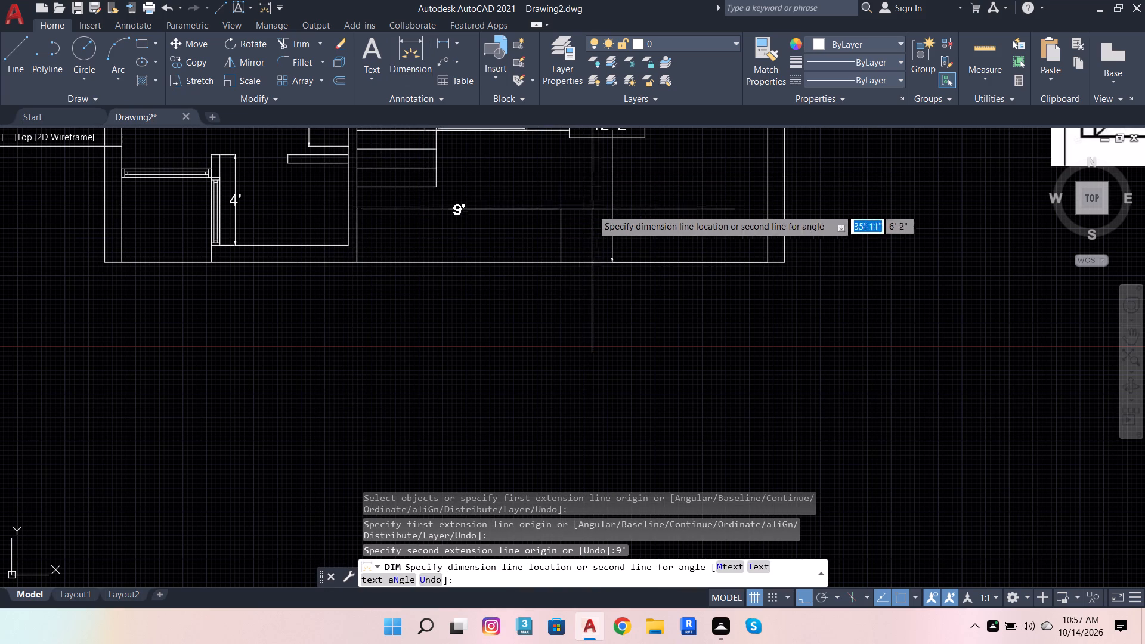
pyautogui.click(562, 233)
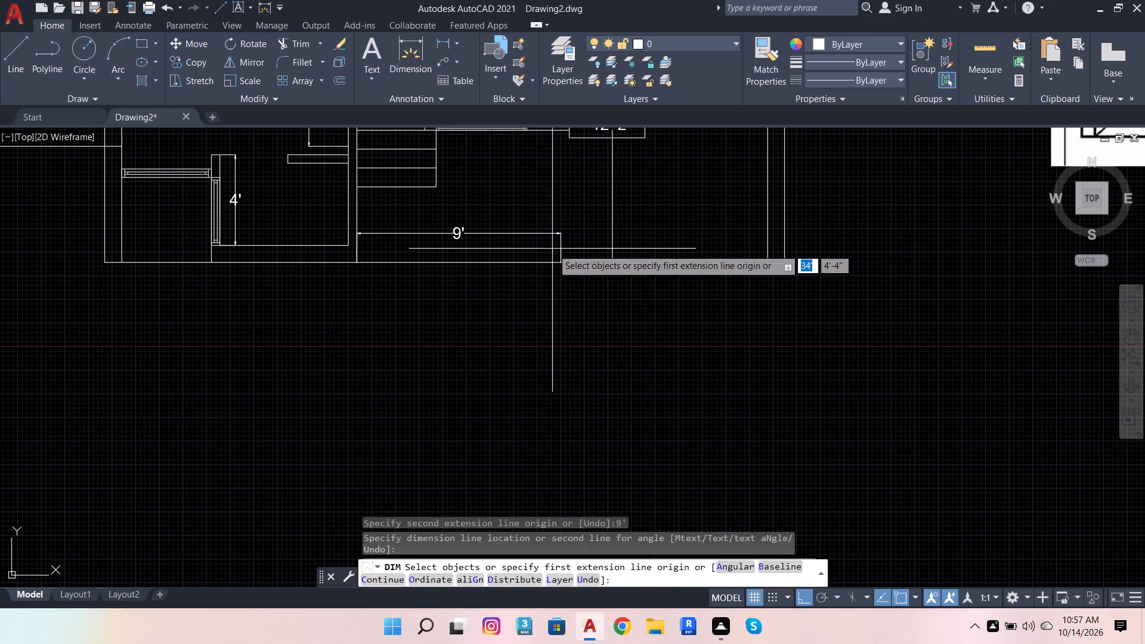
pyautogui.press('Escape')
pyautogui.press('Escape')
pyautogui.press('Escape')
pyautogui.press('Escape')
pyautogui.press('Escape')
pyautogui.press('Escape')
pyautogui.press('Escape')
pyautogui.press('Escape')
# Draw a 4.5" wide pier outline across the bottom boundary line, starting at the far end of the 9' dimension.
pyautogui.click(0, 53)
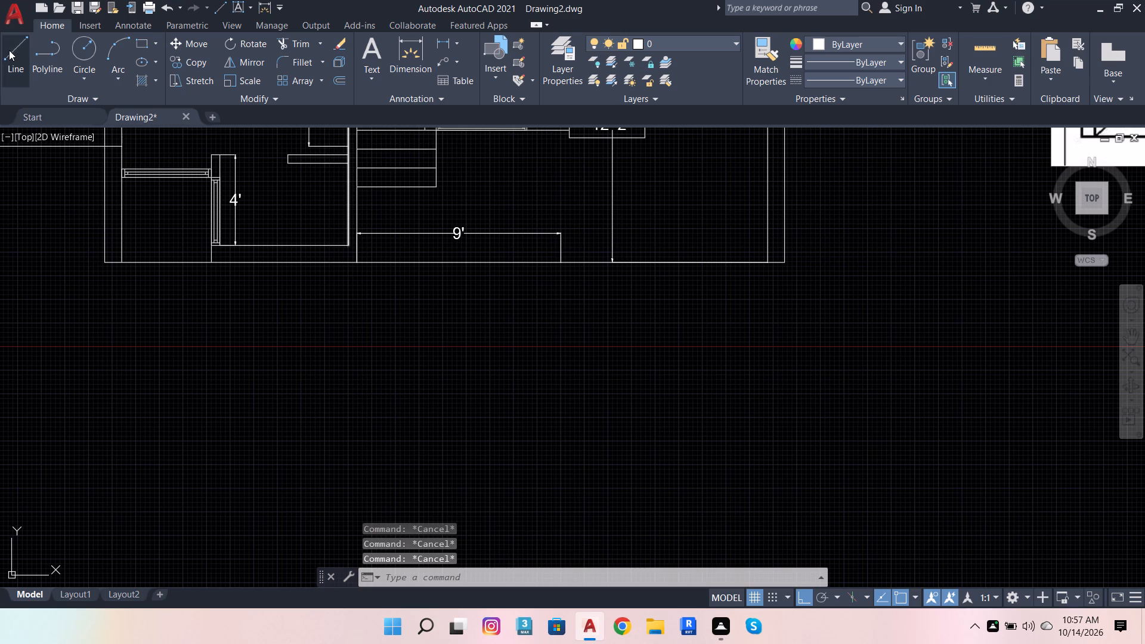
pyautogui.click(10, 50)
pyautogui.scroll(2, 575, 252)
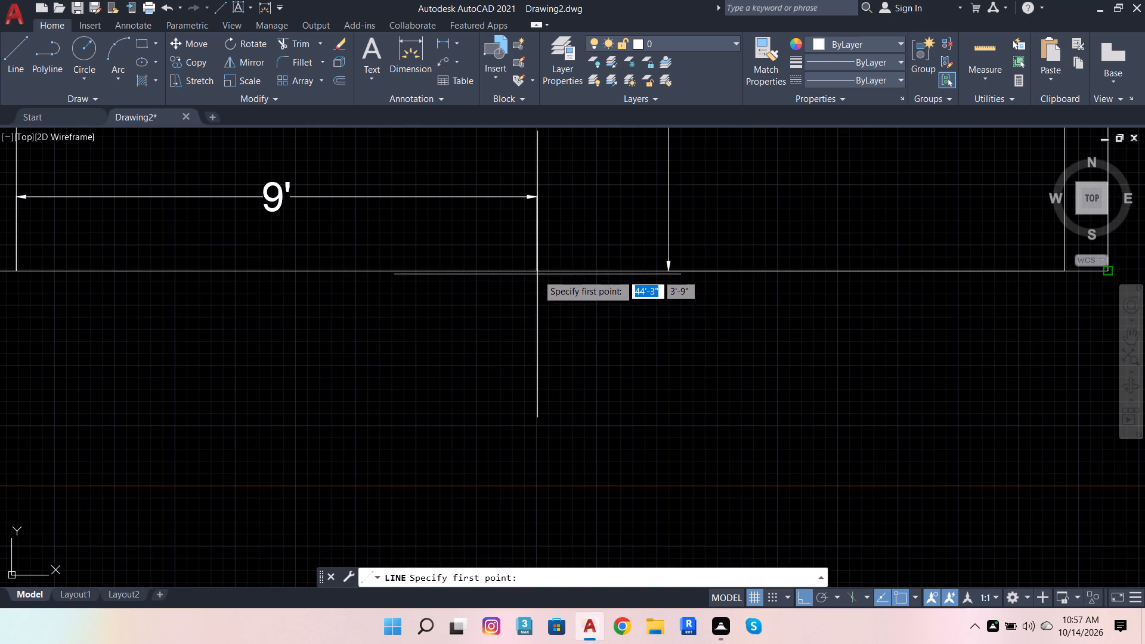
pyautogui.click(537, 194)
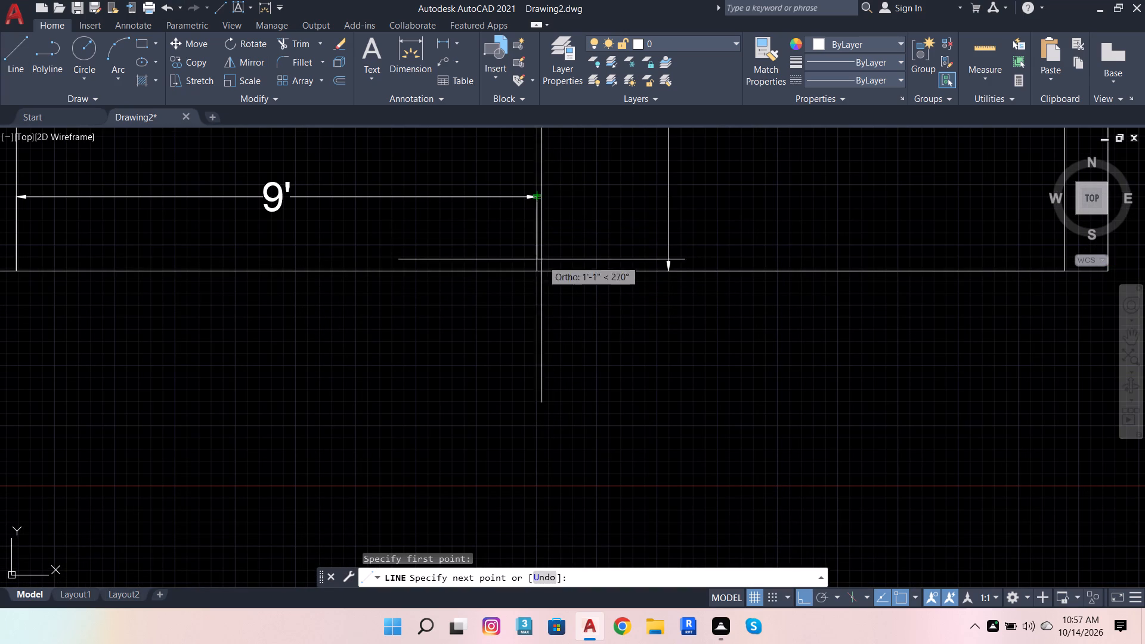
pyautogui.click(545, 304)
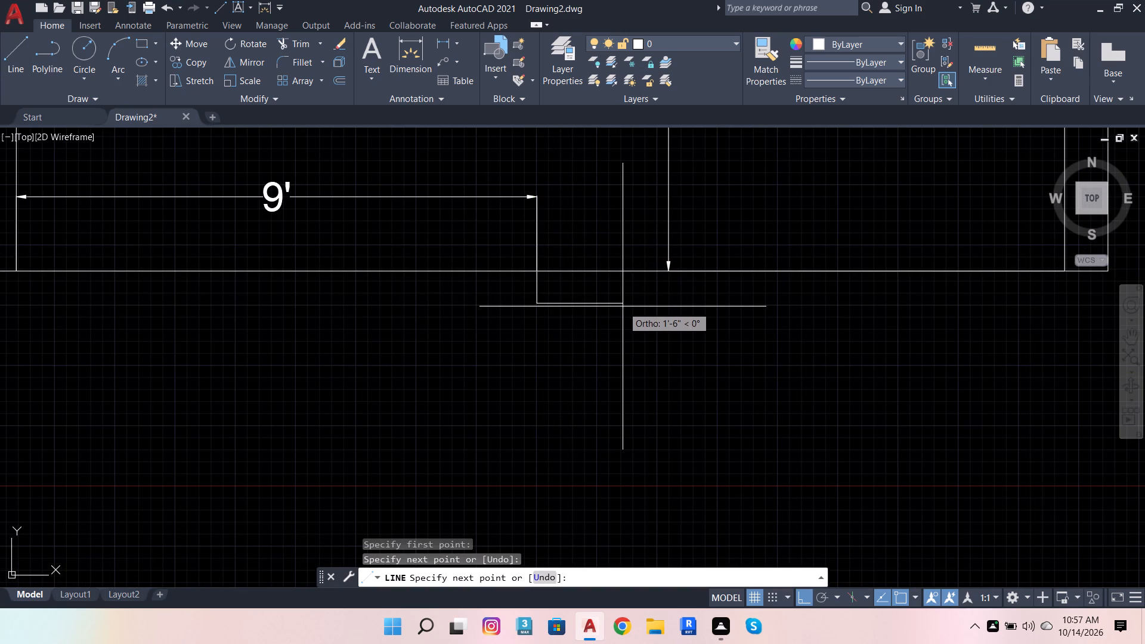
pyautogui.scroll(-6, 555, 360)
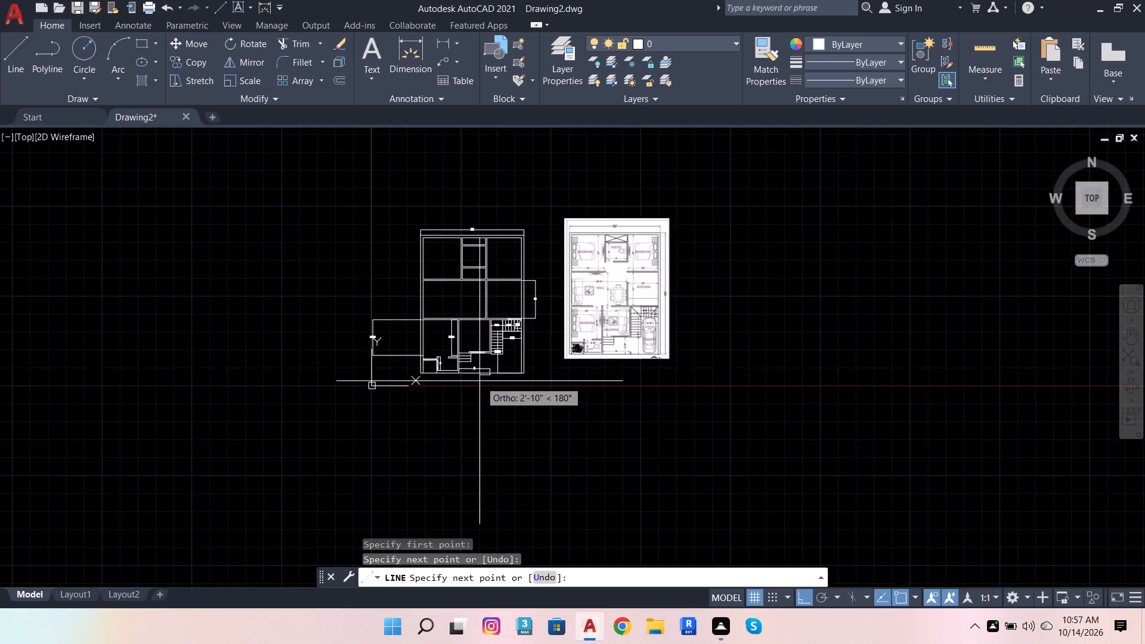
pyautogui.scroll(4, 479, 381)
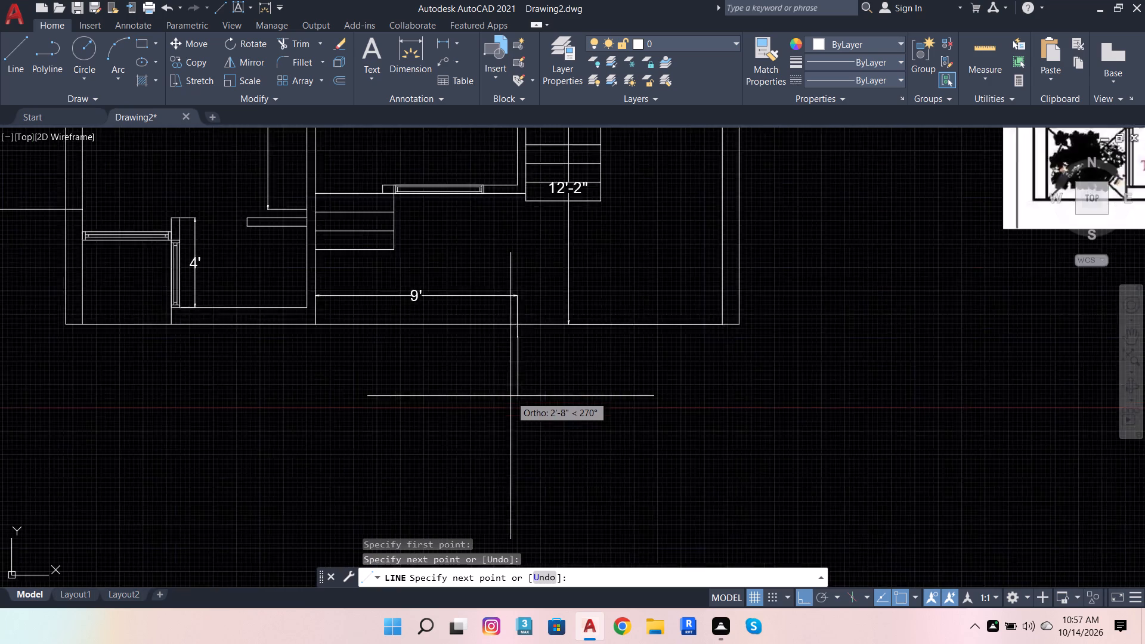
pyautogui.scroll(1, 510, 396)
pyautogui.write('4.5')
pyautogui.press('Return')
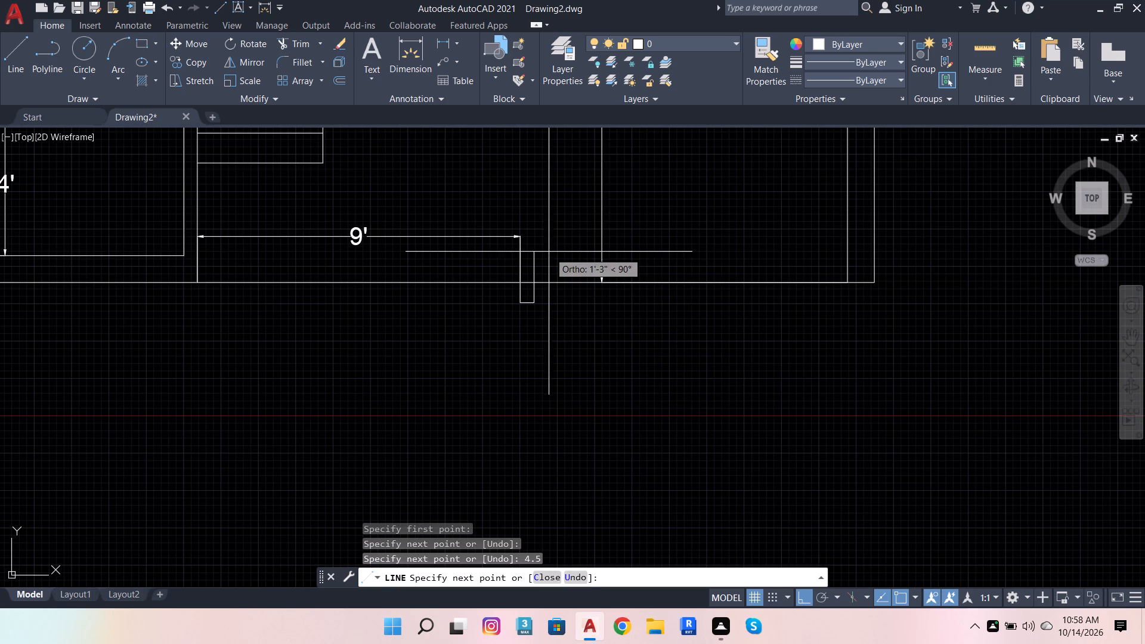
pyautogui.click(549, 241)
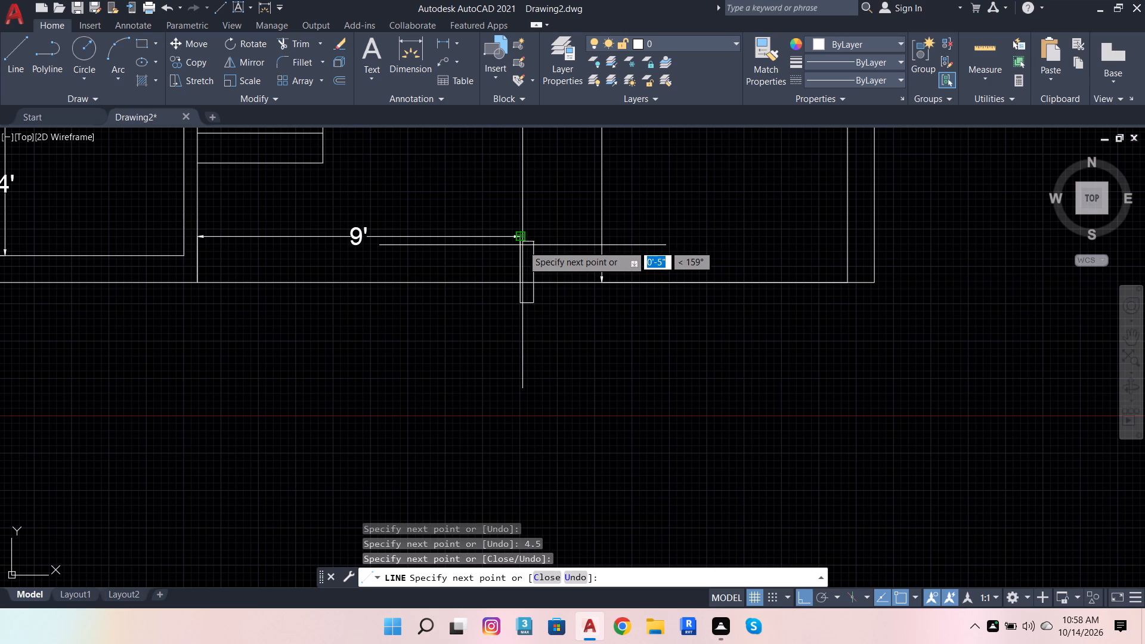
pyautogui.scroll(5, 522, 245)
pyautogui.click(450, 237)
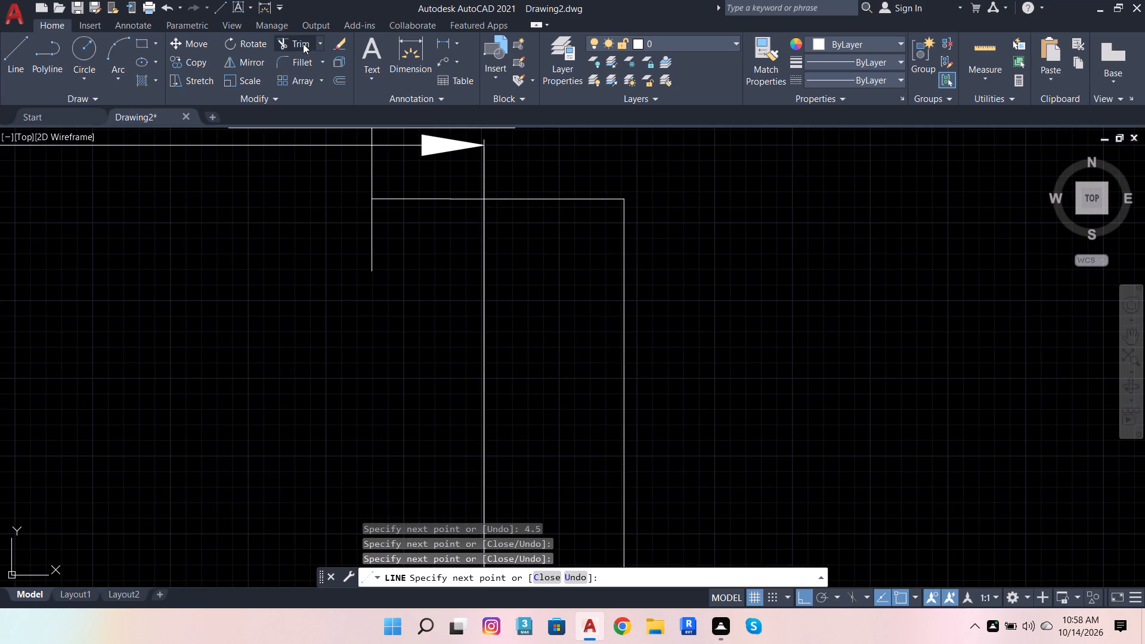
# Trim the pier outline's overhanging line ends at its top and the part extending below the bottom boundary line.
pyautogui.click(303, 44)
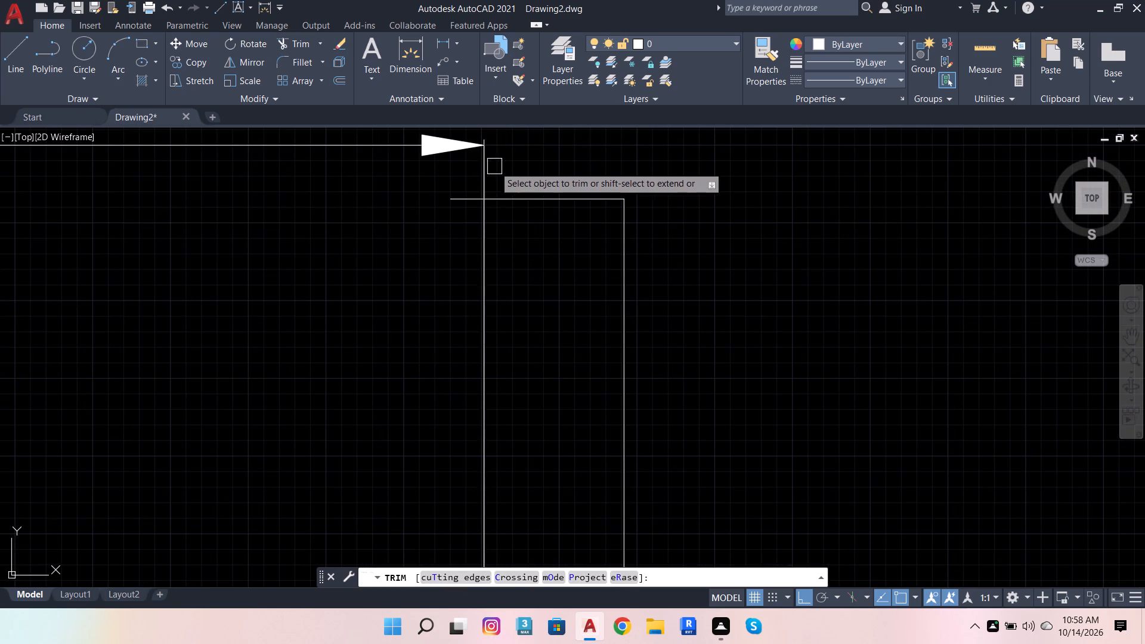
pyautogui.click(484, 177)
pyautogui.click(545, 230)
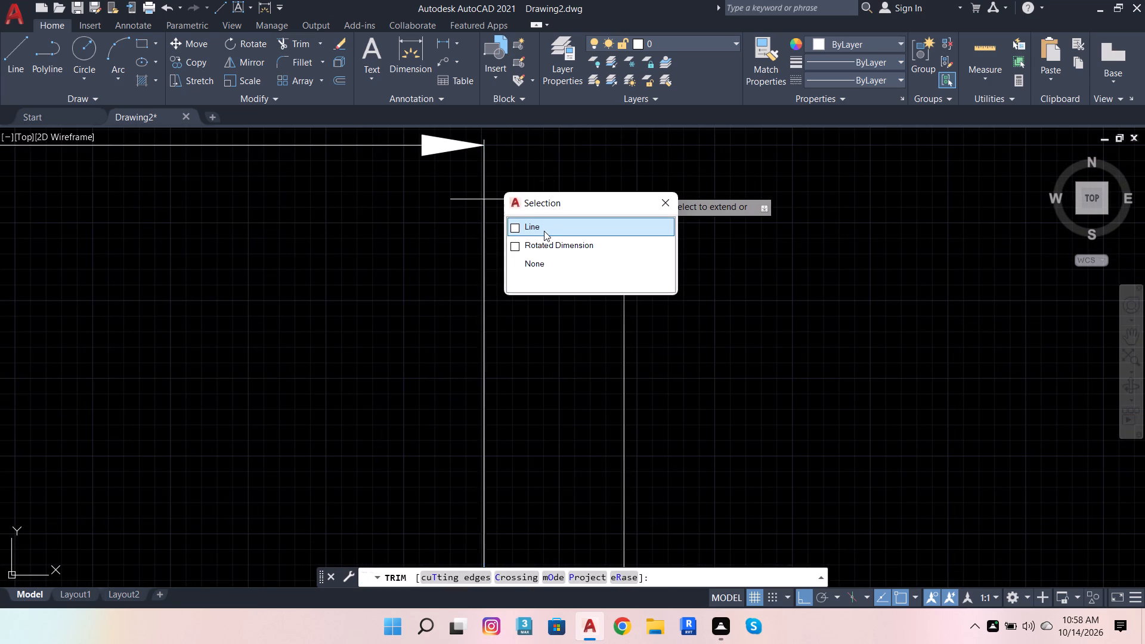
pyautogui.click(459, 206)
pyautogui.scroll(-3, 698, 210)
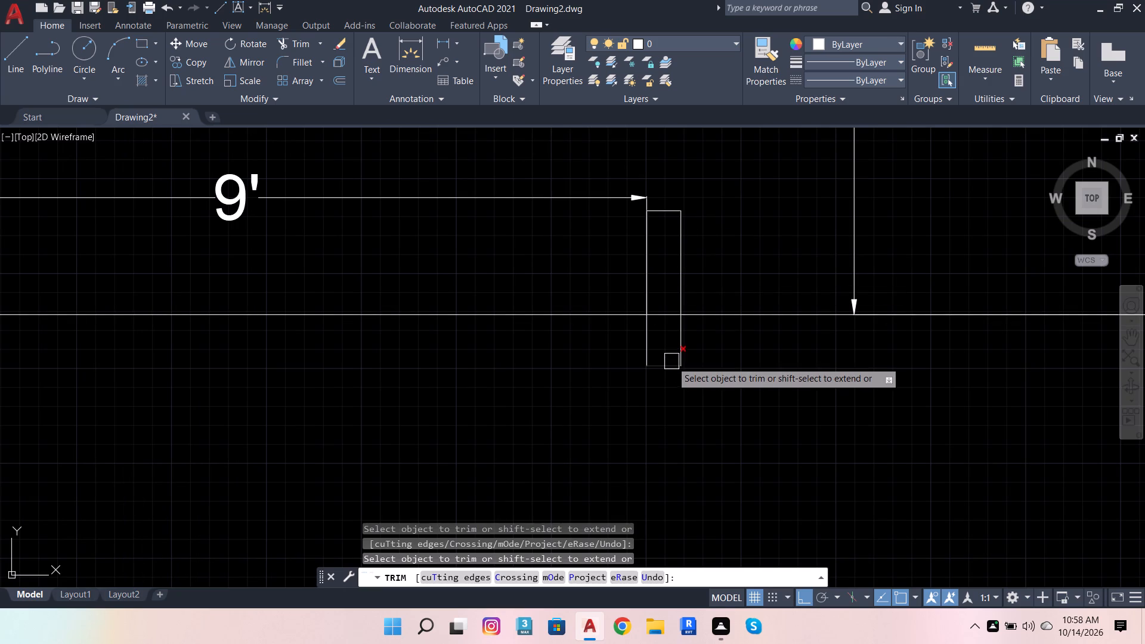
pyautogui.click(671, 361)
pyautogui.click(685, 349)
pyautogui.click(643, 348)
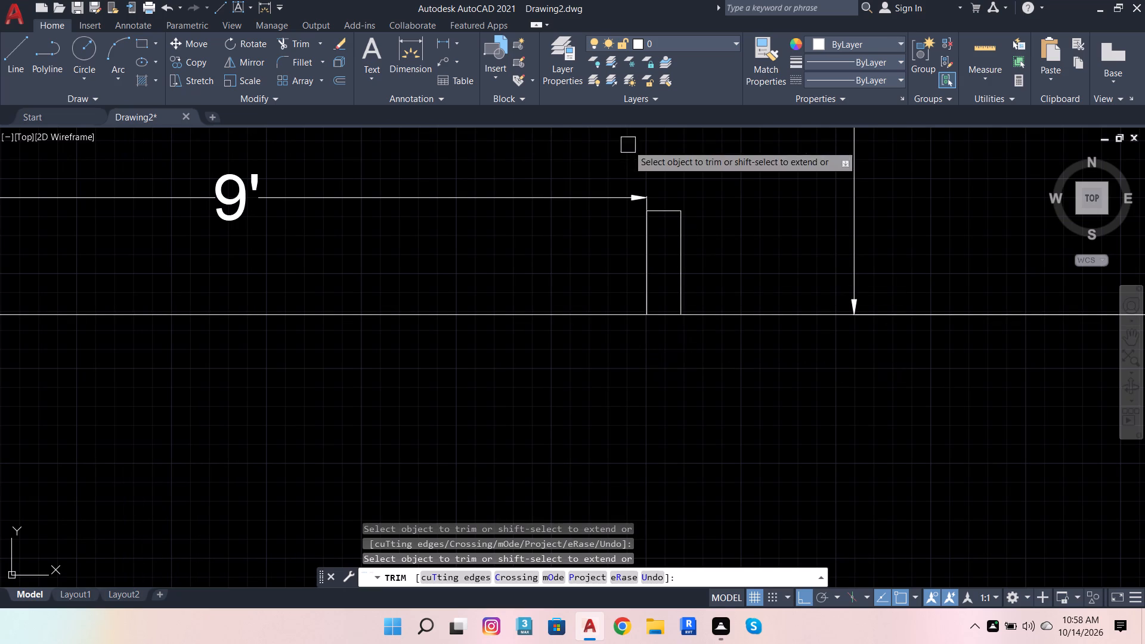
pyautogui.scroll(3, 655, 185)
pyautogui.scroll(-6, 691, 234)
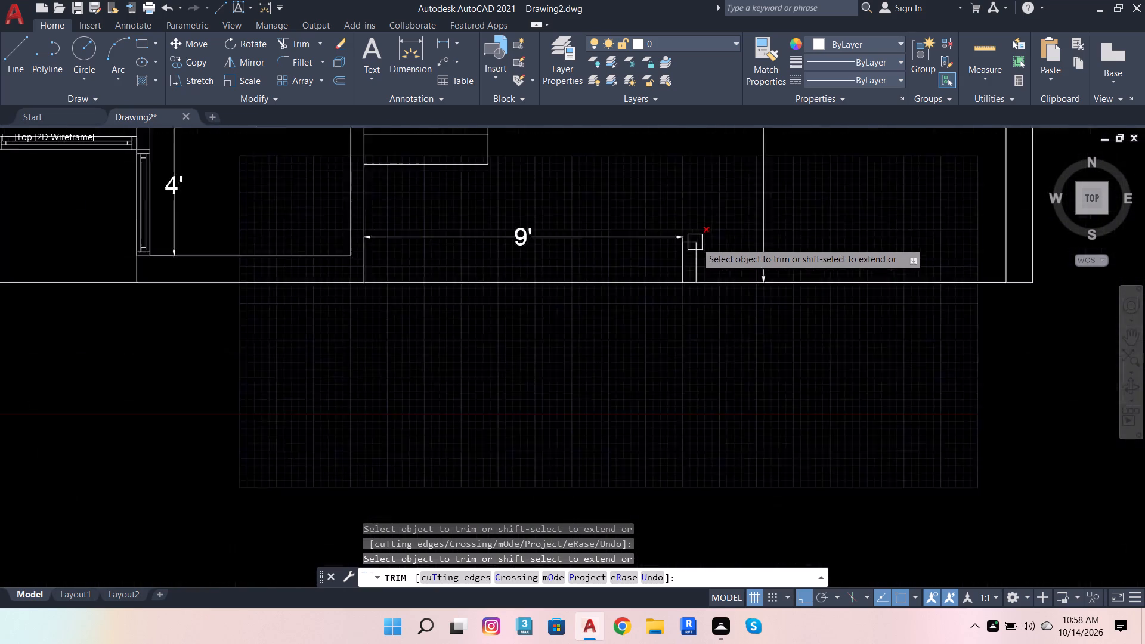
pyautogui.press('Escape')
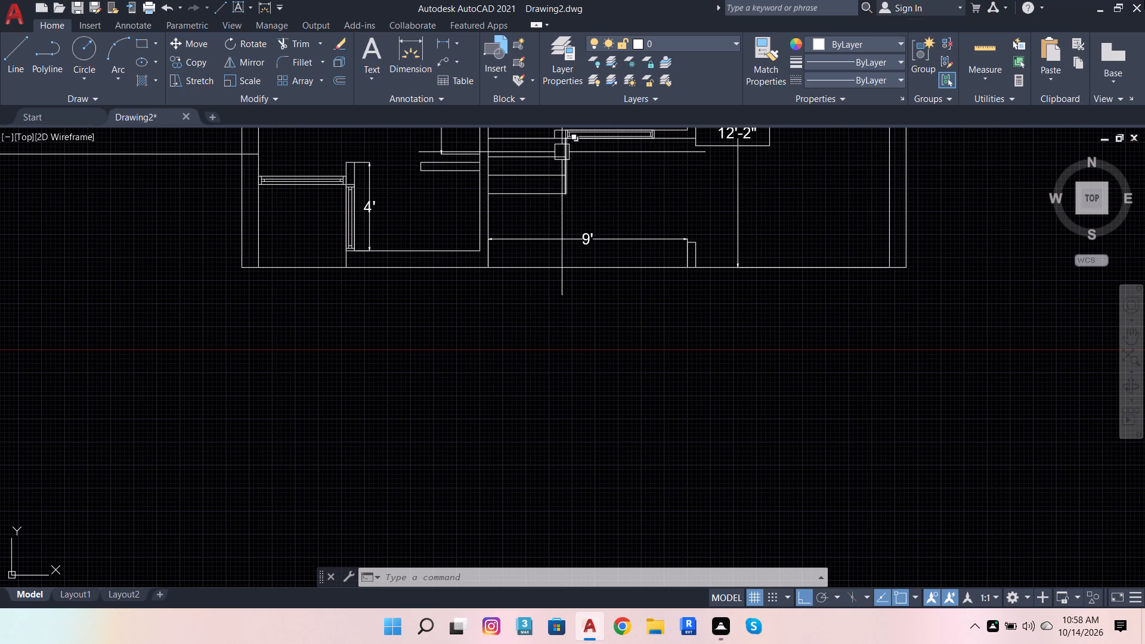
# Add a vertical dimension from the pier's base on the bottom boundary up to the drawing room's lower outer wall line.
pyautogui.scroll(-4, 737, 643)
pyautogui.scroll(-3, 536, 284)
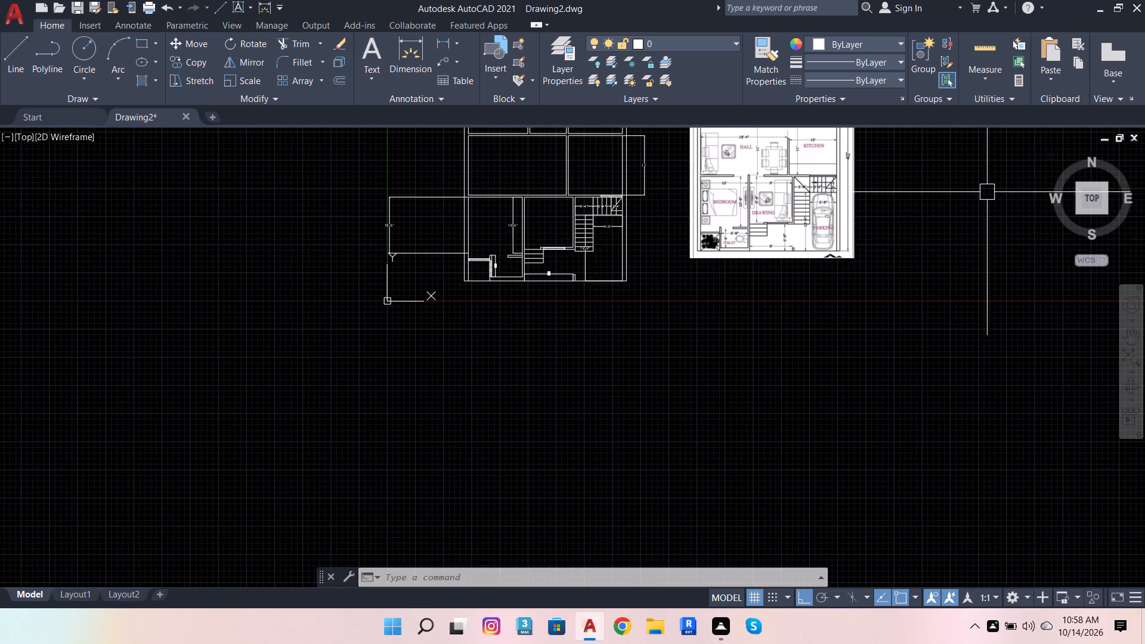
pyautogui.scroll(1, 987, 192)
pyautogui.scroll(1, 570, 283)
pyautogui.scroll(-2, 893, 199)
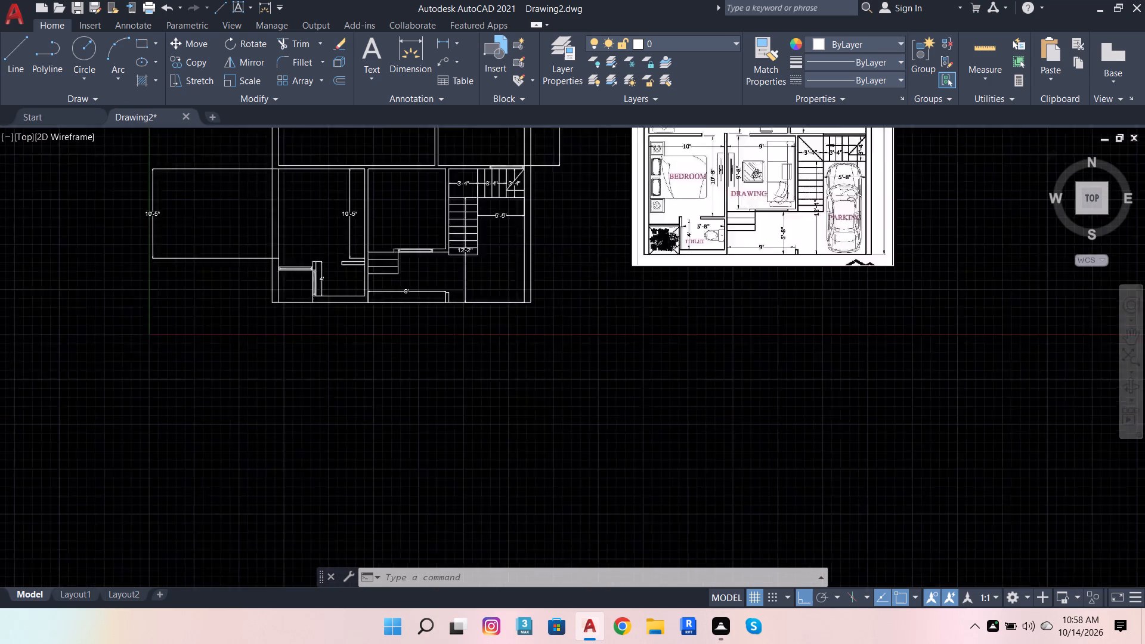
pyautogui.scroll(3, 506, 245)
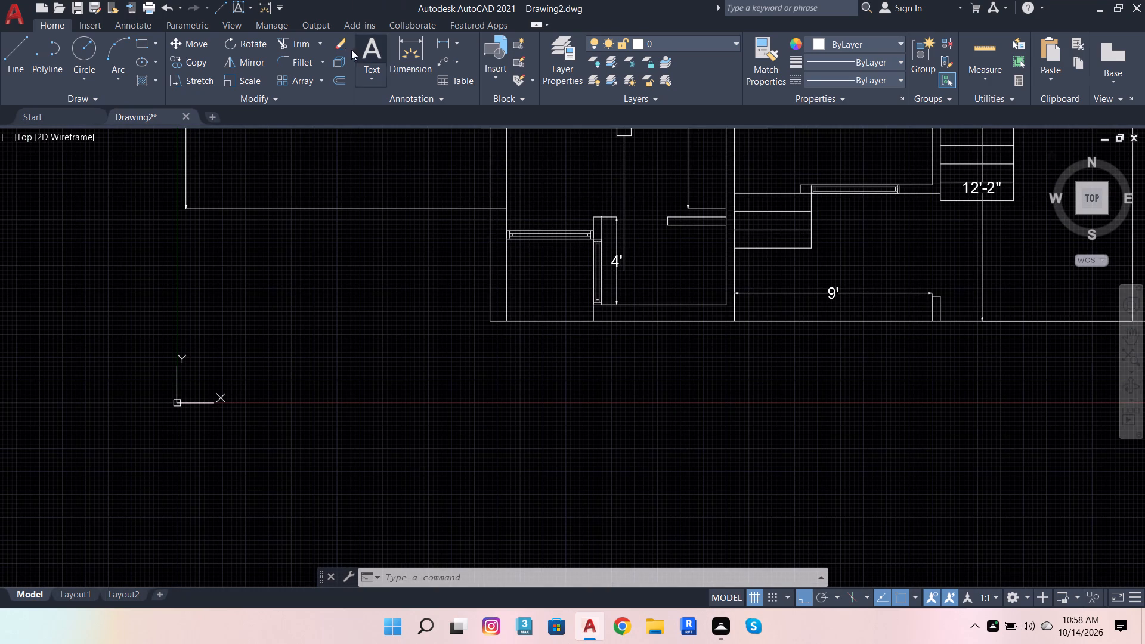
pyautogui.click(413, 54)
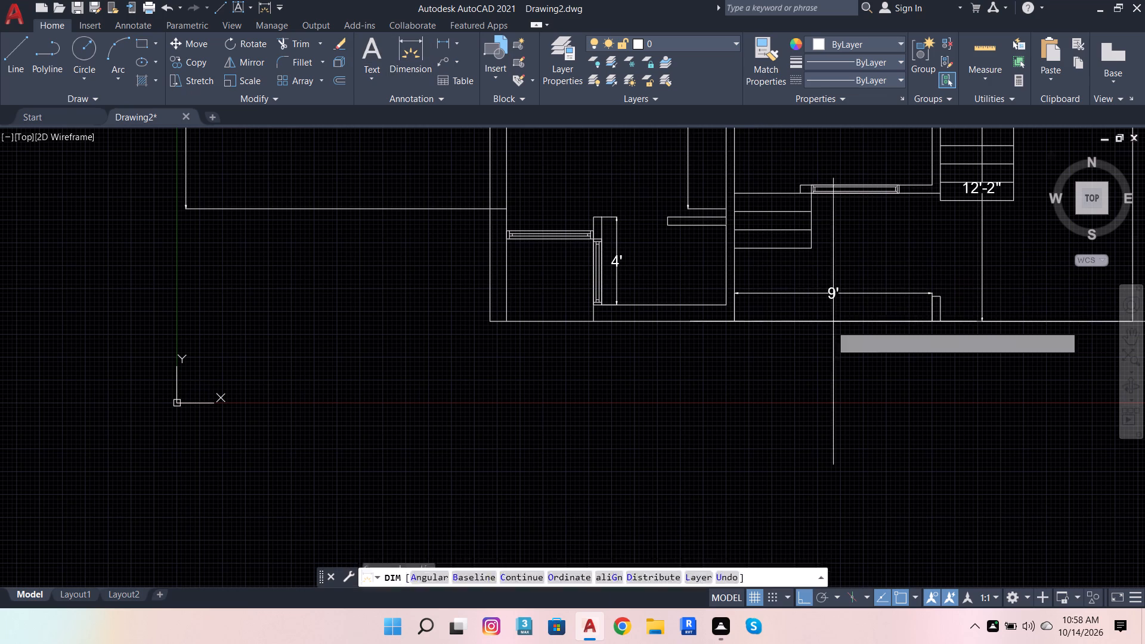
pyautogui.click(932, 320)
pyautogui.click(940, 196)
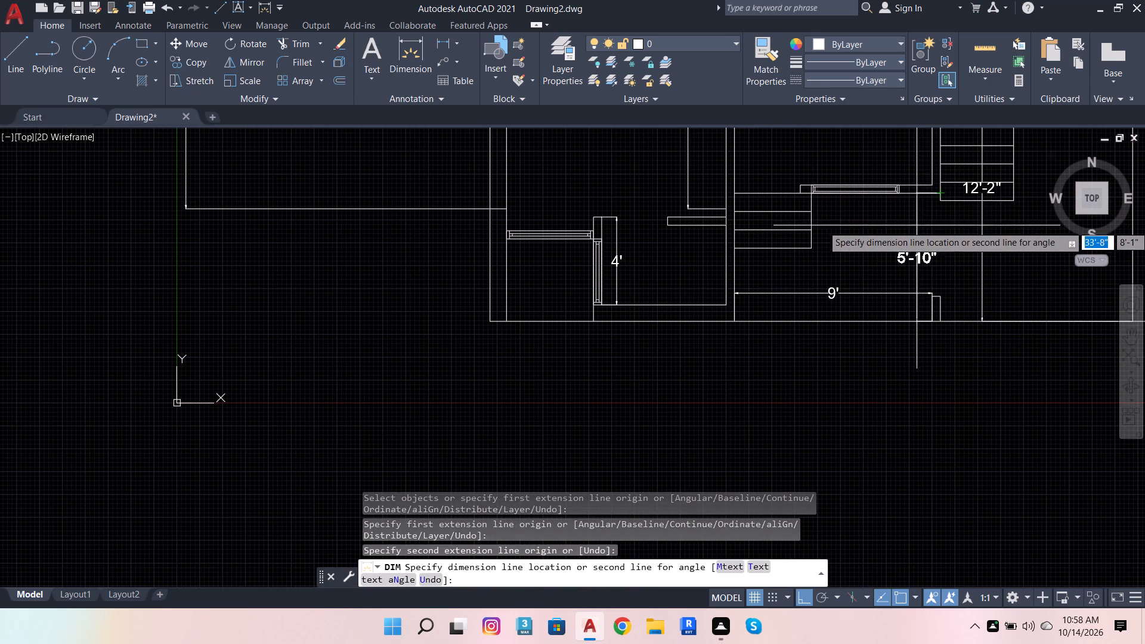
pyautogui.click(917, 225)
pyautogui.press('Escape')
pyautogui.press('Escape')
pyautogui.press('Escape')
pyautogui.press('Escape')
pyautogui.press('Escape')
pyautogui.press('Escape')
pyautogui.press('Escape')
pyautogui.press('Escape')
pyautogui.press('Escape')
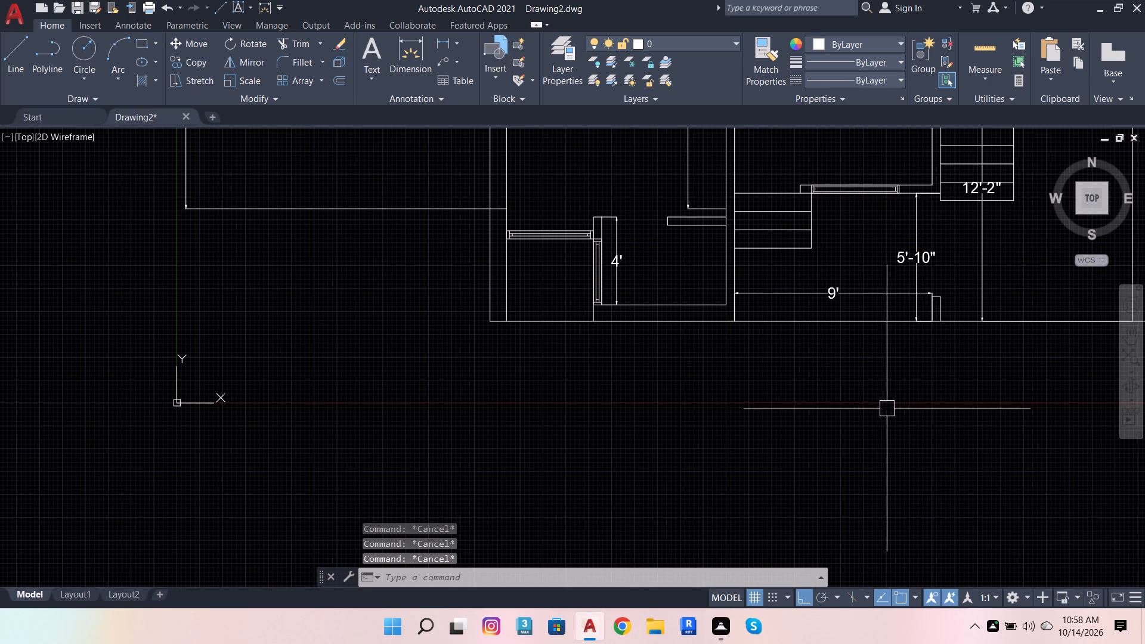
# Dimension the drawing room's inside length along its stair-side wall and its inside width along the upper wall.
pyautogui.scroll(-3, 748, 369)
pyautogui.scroll(3, 785, 278)
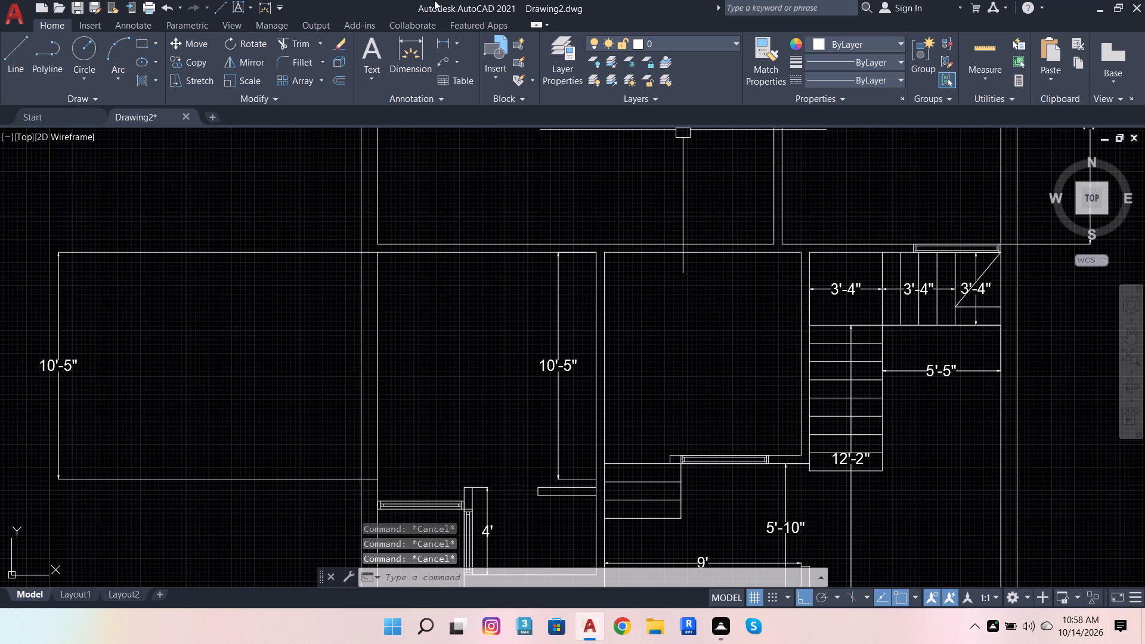
pyautogui.click(417, 53)
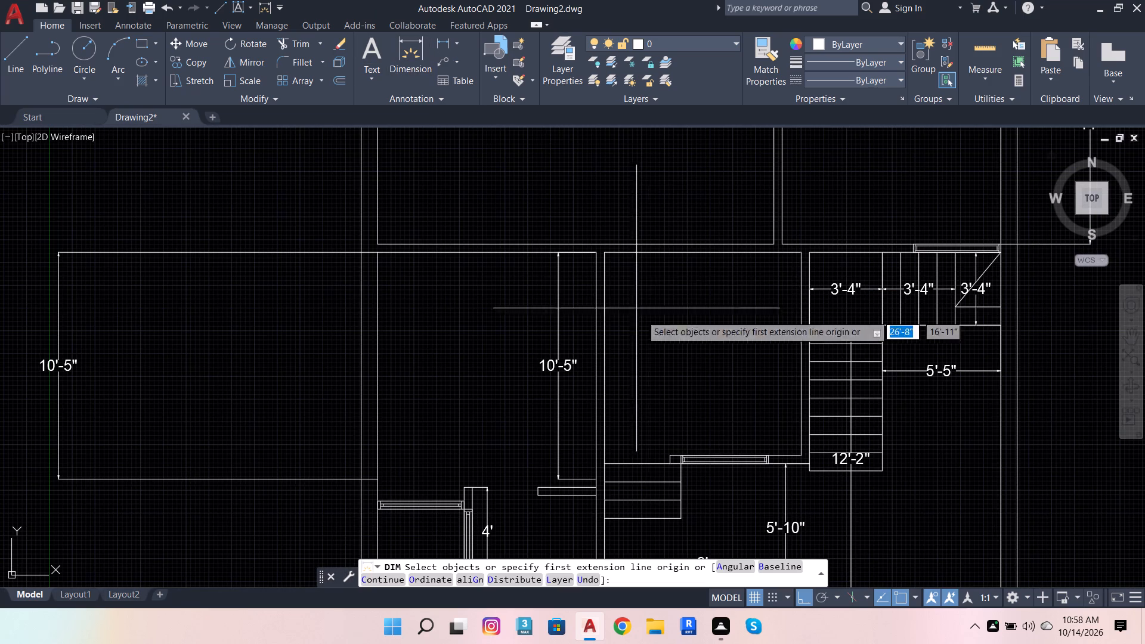
pyautogui.click(801, 397)
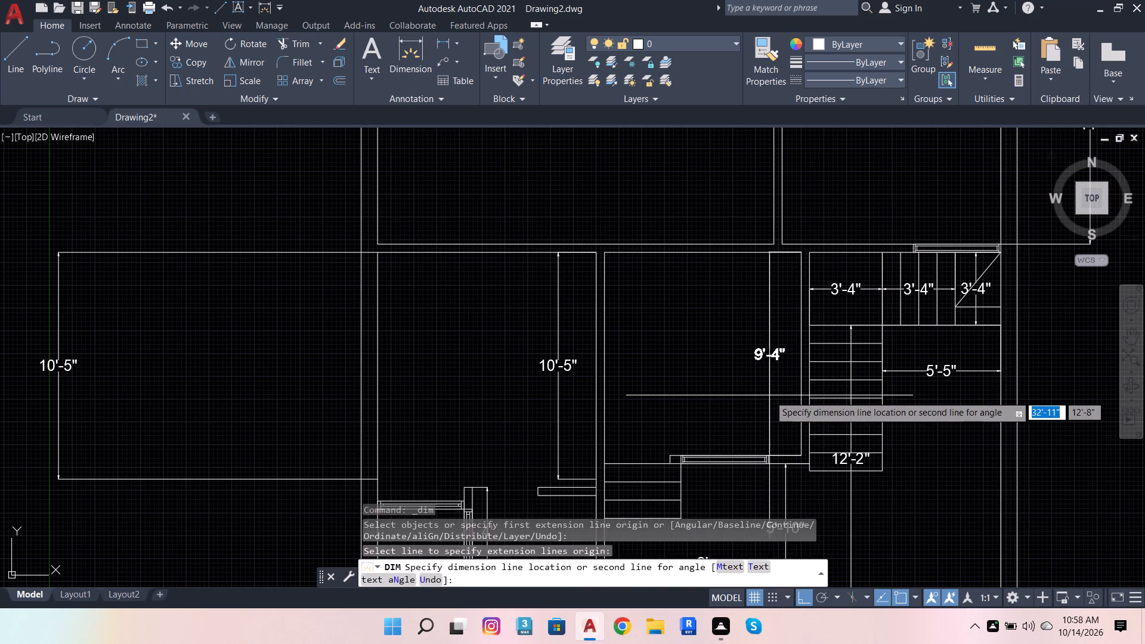
pyautogui.click(769, 395)
pyautogui.click(695, 257)
pyautogui.click(693, 316)
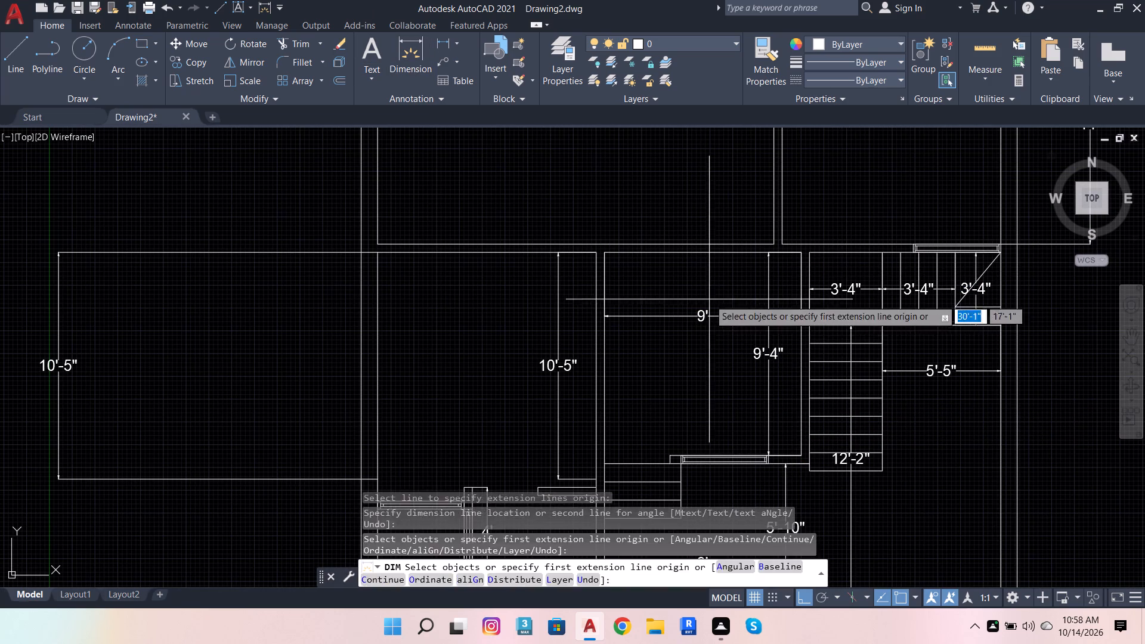
pyautogui.press('Escape')
pyautogui.press('Escape')
pyautogui.press('Escape')
pyautogui.press('Escape')
pyautogui.press('Escape')
pyautogui.press('Escape')
pyautogui.press('Escape')
pyautogui.press('Escape')
pyautogui.press('Escape')
pyautogui.press('Escape')
pyautogui.press('Escape')
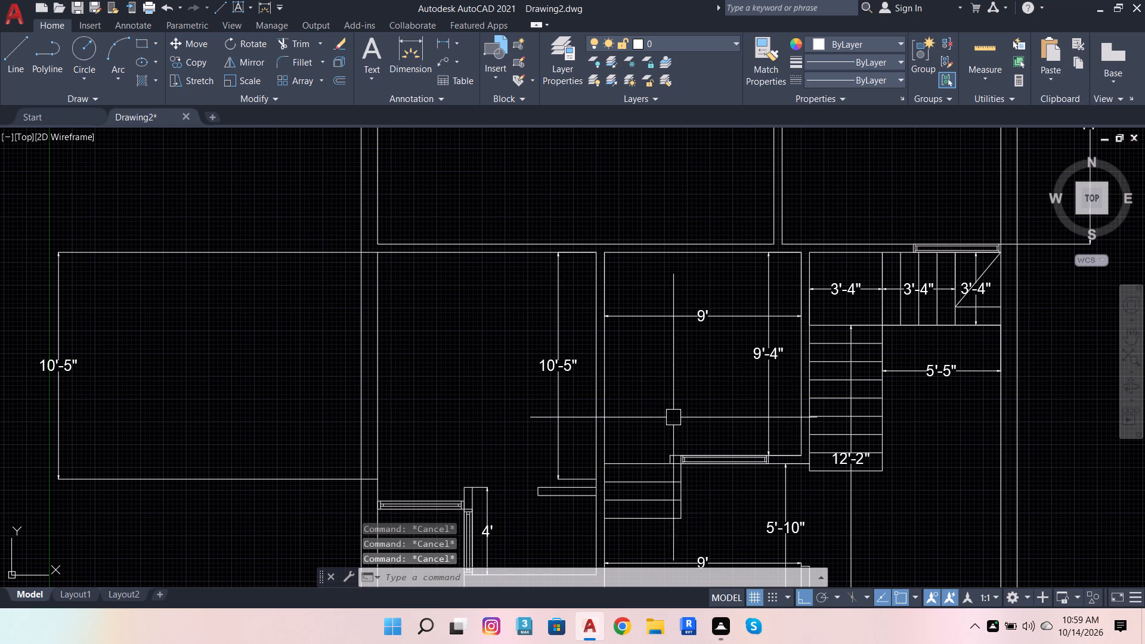
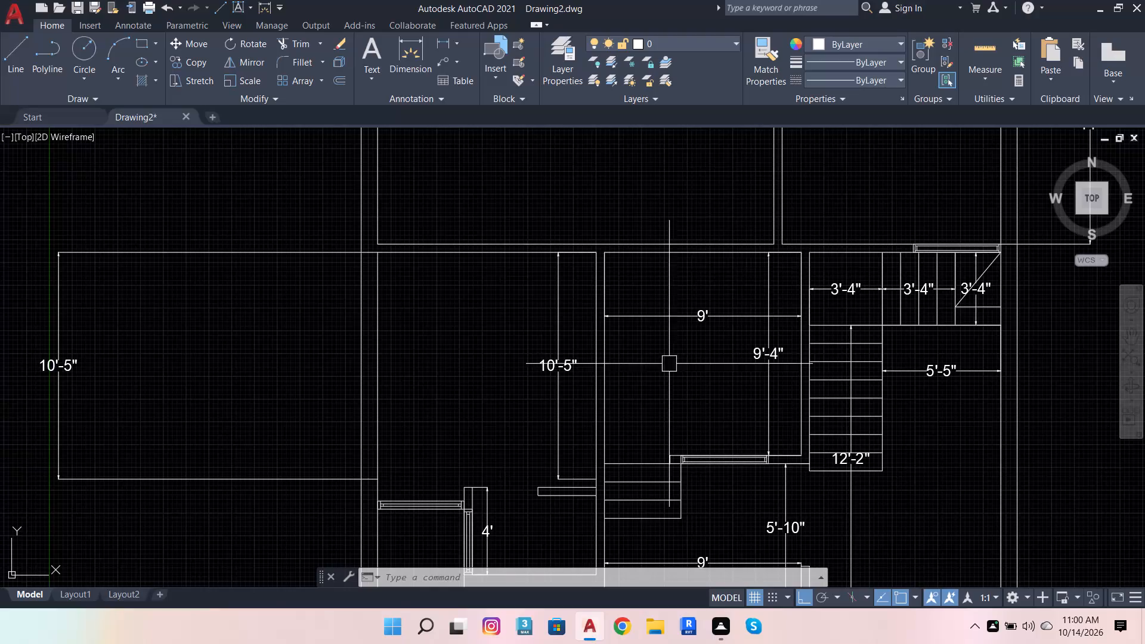
# Dimension the drawing room's depth from its upper wall to the top of the entrance steps, placed near the bedroom-side wall.
pyautogui.scroll(-2, 797, 264)
pyautogui.scroll(-1, 894, 274)
pyautogui.scroll(3, 1057, 263)
pyautogui.scroll(-2, 964, 271)
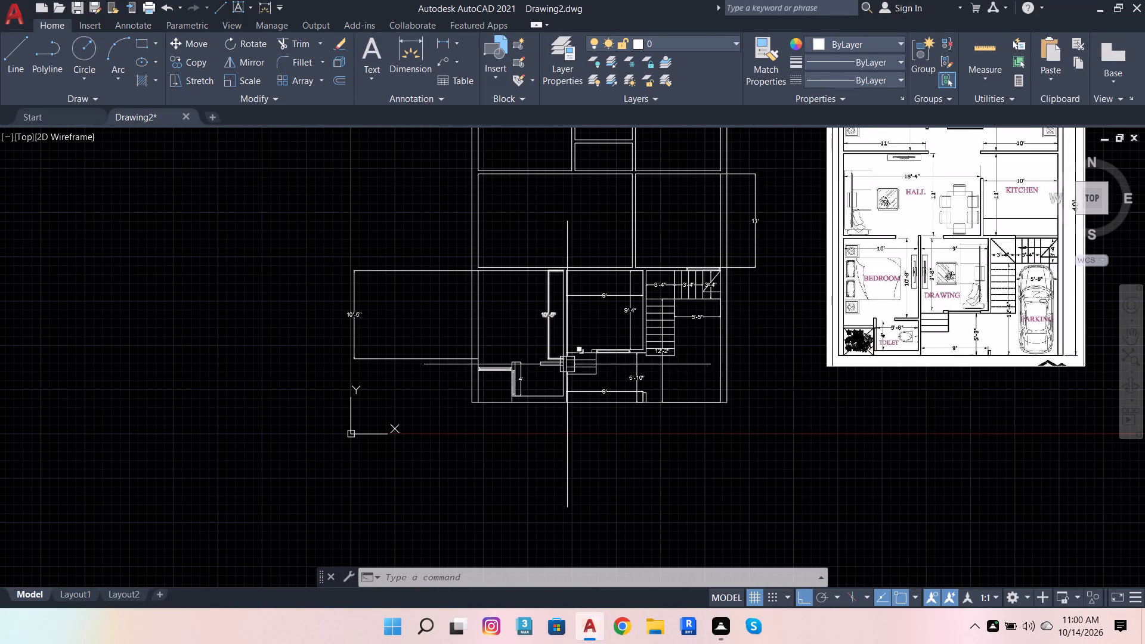
pyautogui.scroll(1, 560, 361)
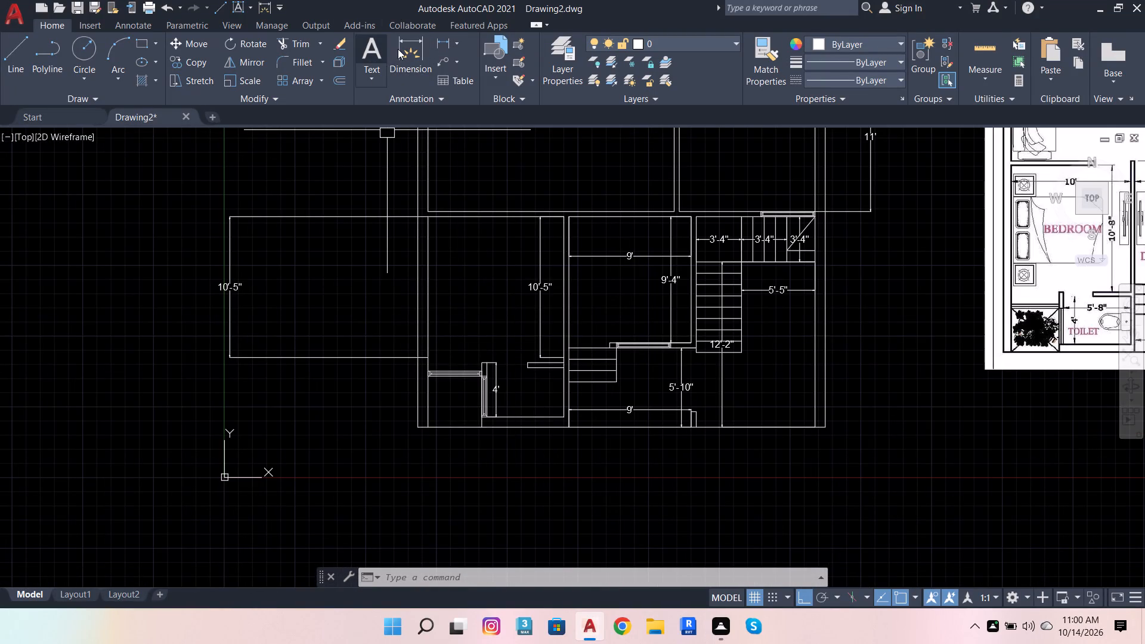
pyautogui.click(398, 49)
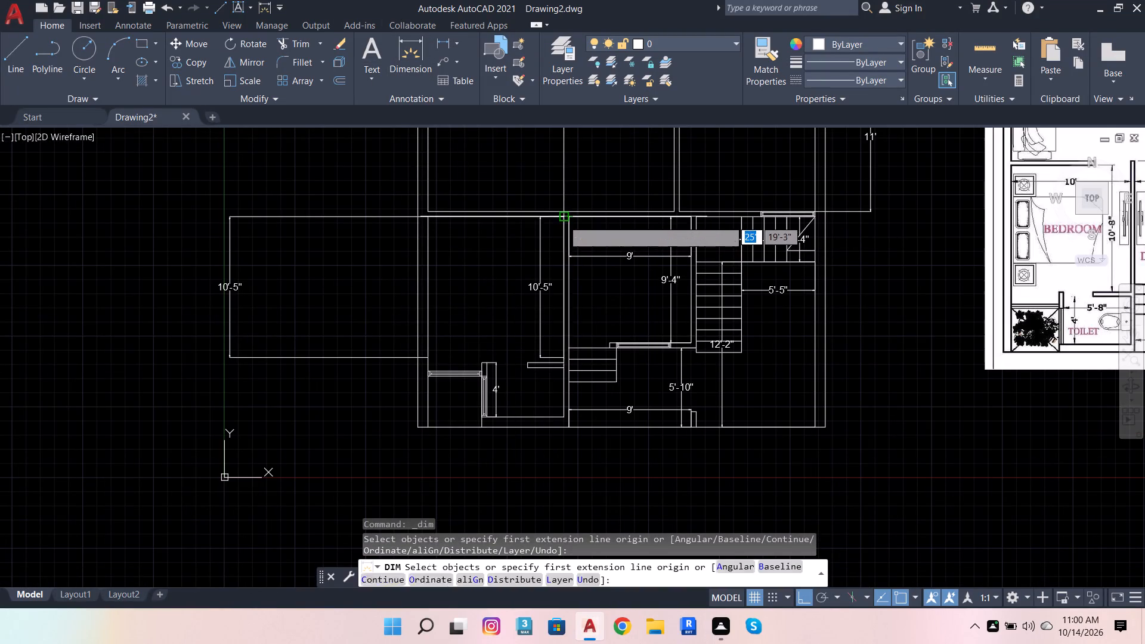
pyautogui.click(563, 220)
pyautogui.click(565, 349)
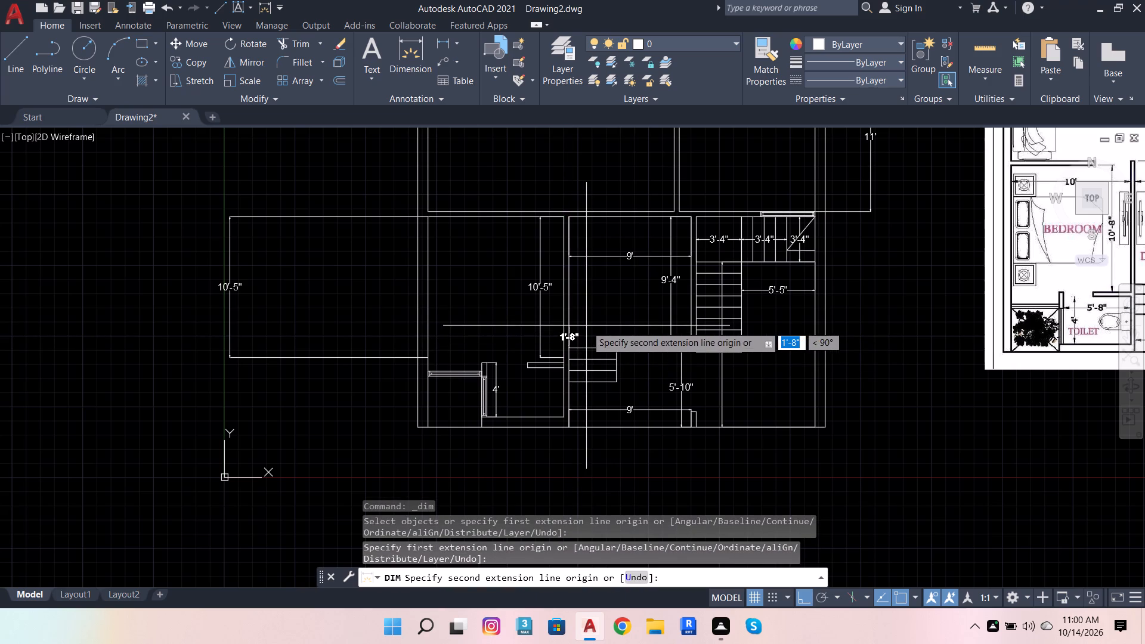
pyautogui.click(572, 223)
pyautogui.click(591, 246)
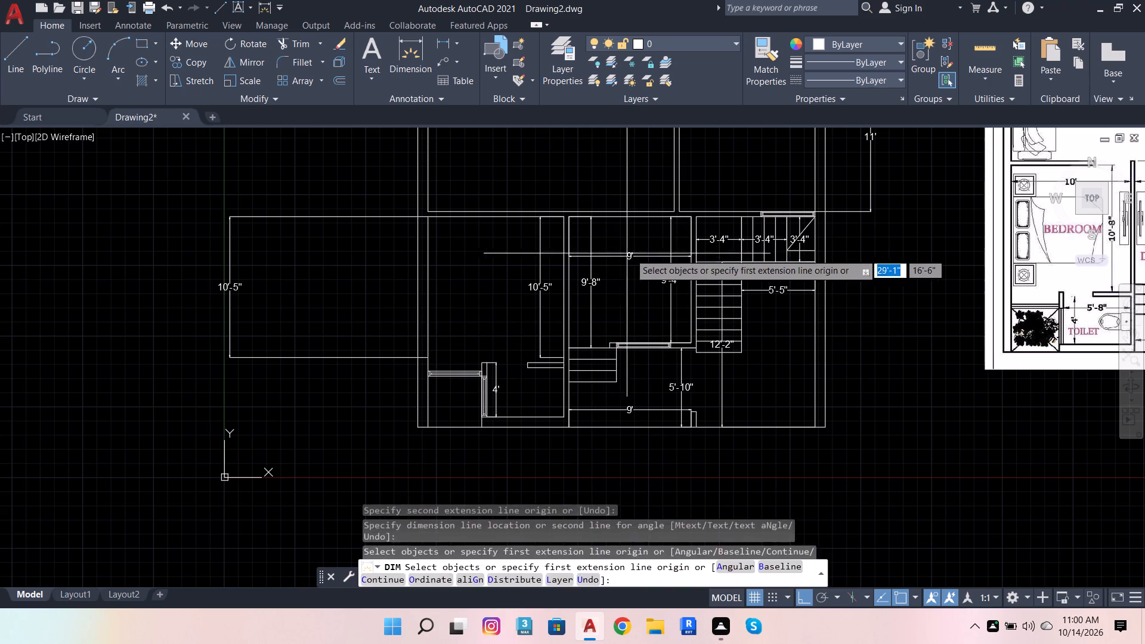
pyautogui.press('Escape')
pyautogui.press('Escape')
# Delete the old 9'-4" depth dimension in the drawing room.
pyautogui.click(676, 286)
pyautogui.press('Delete')
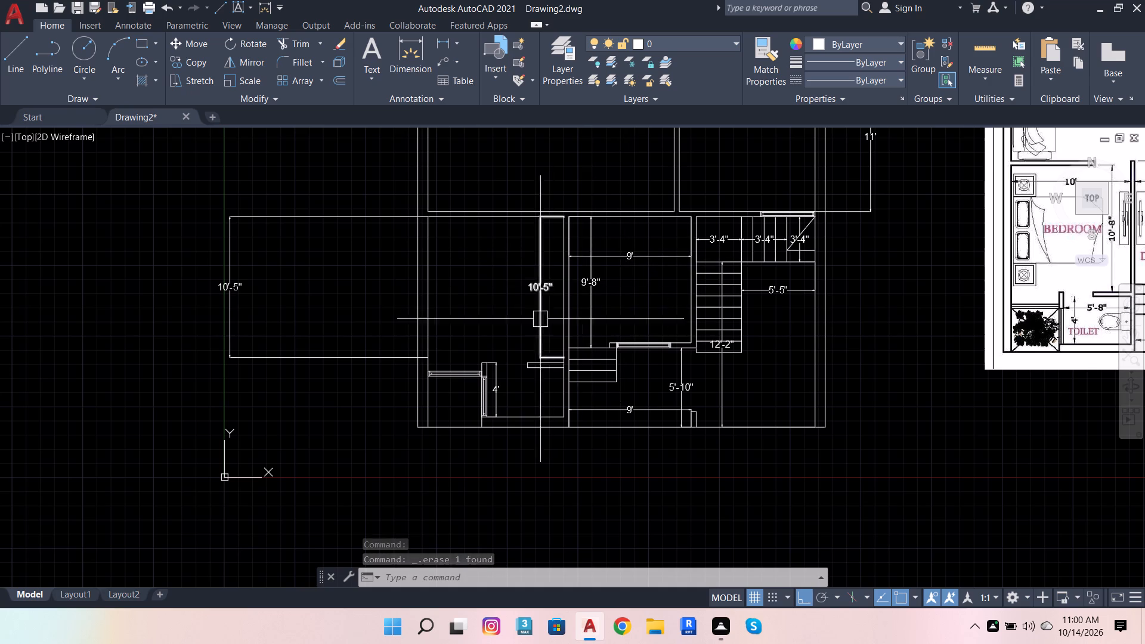
# Trim the bedroom wall line between the two lines of the short partition above the toilet.
pyautogui.scroll(4, 548, 367)
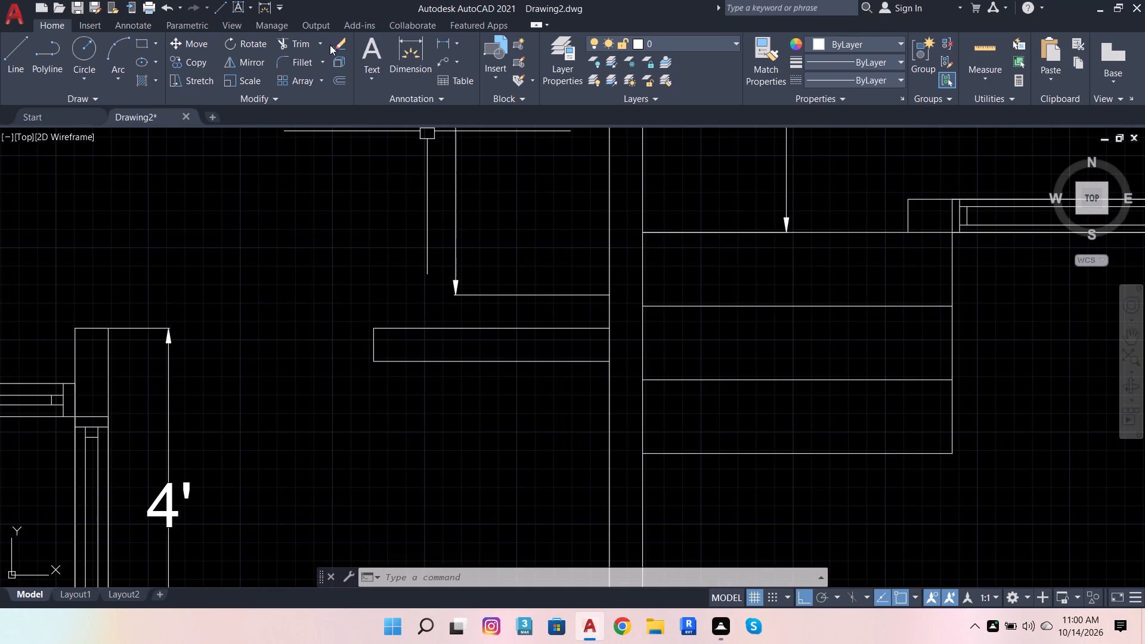
pyautogui.click(302, 44)
pyautogui.click(608, 349)
pyautogui.scroll(-1, 685, 357)
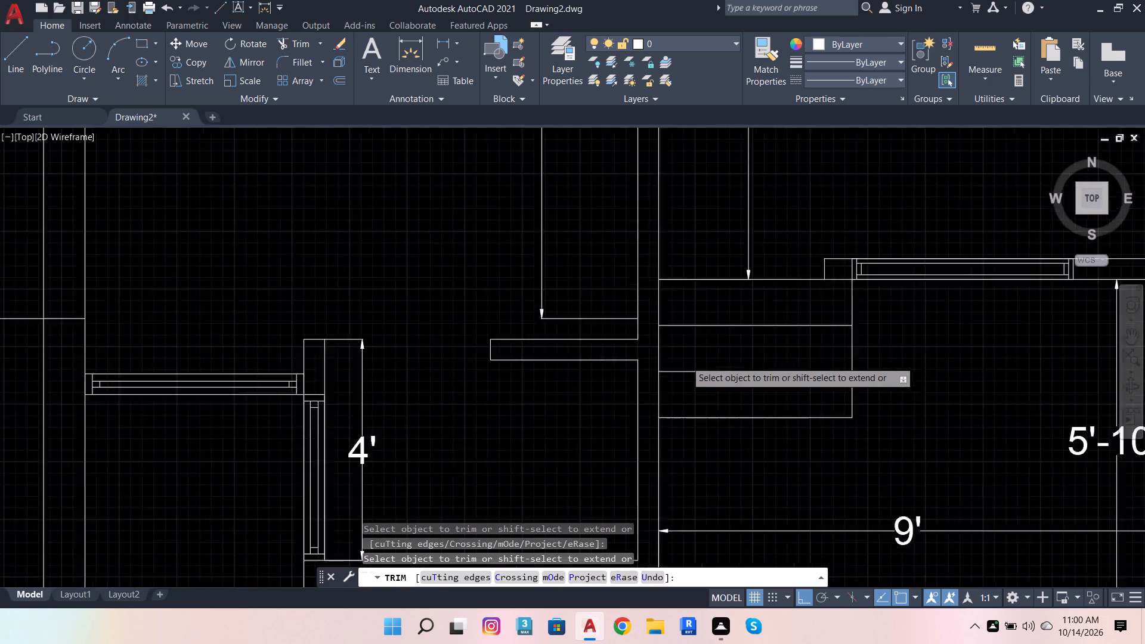
# Trim the outer wall's inner line where it meets the end of the bedroom window beside the toilet.
pyautogui.scroll(-4, 686, 361)
pyautogui.scroll(3, 650, 381)
pyautogui.scroll(3, 428, 366)
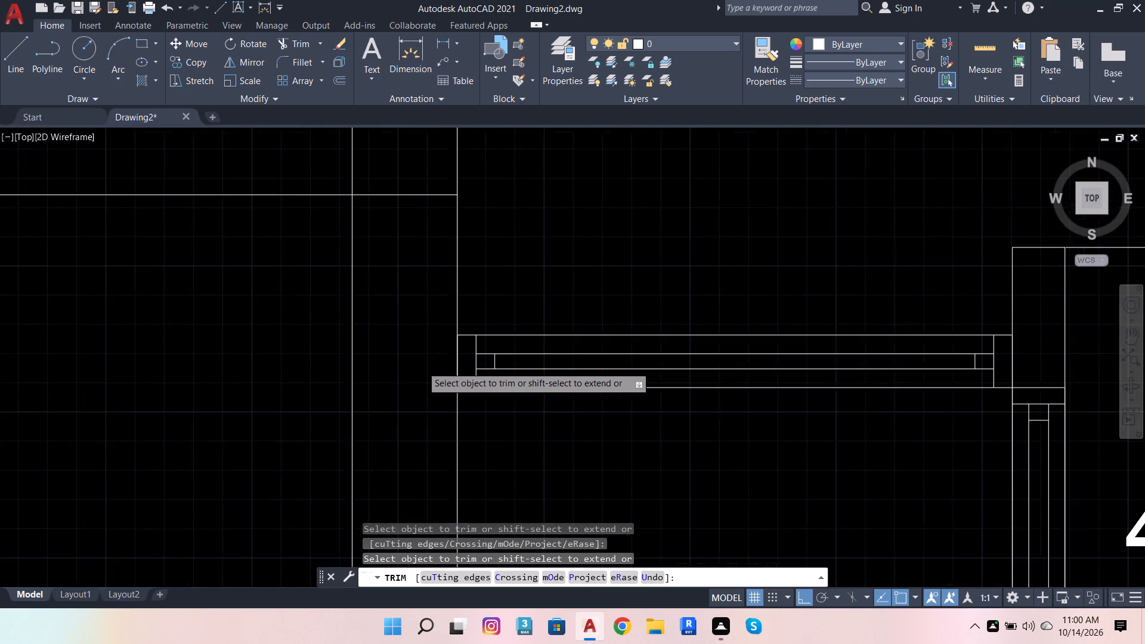
pyautogui.click(451, 357)
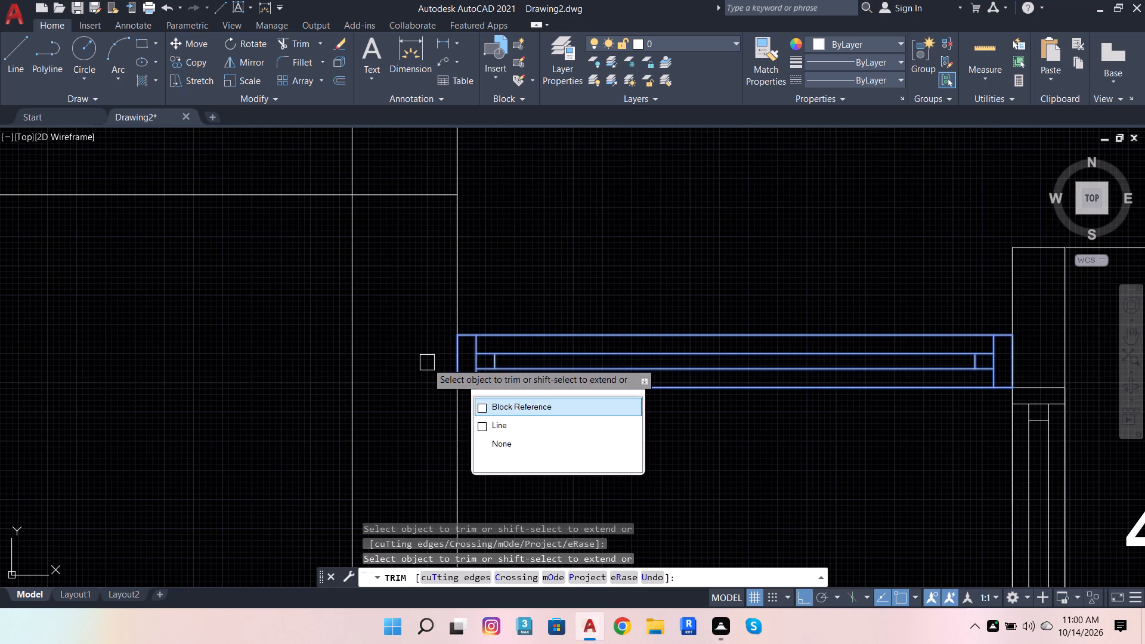
pyautogui.click(427, 363)
pyautogui.click(461, 360)
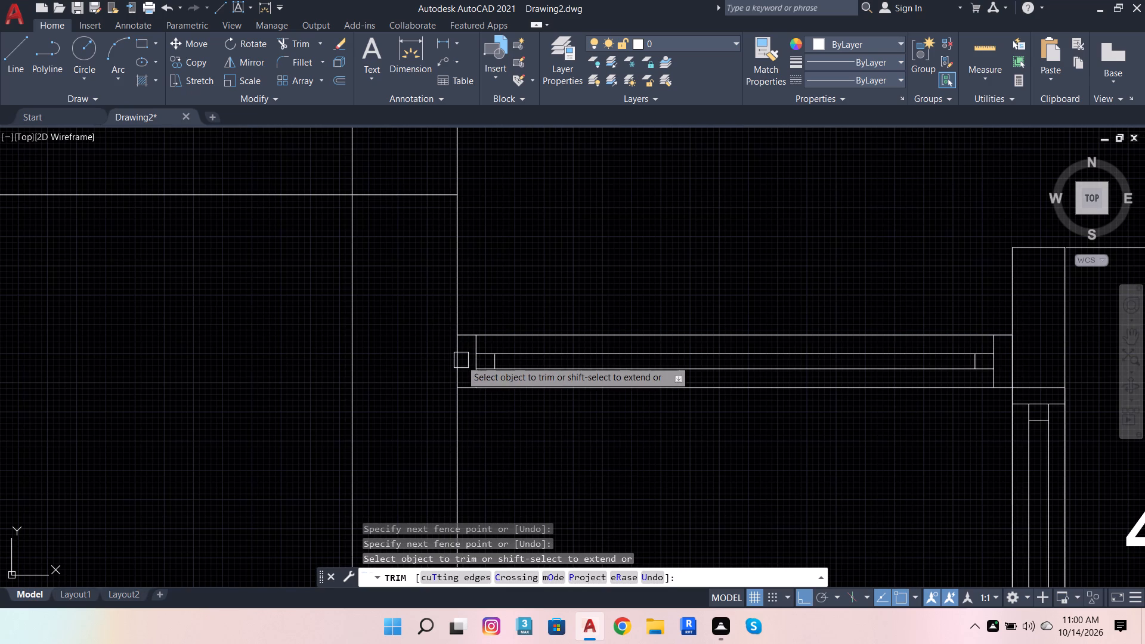
# Remove both 10'-5" depth dimensions, outside and inside the bedroom, with the Trim command.
pyautogui.scroll(-4, 414, 389)
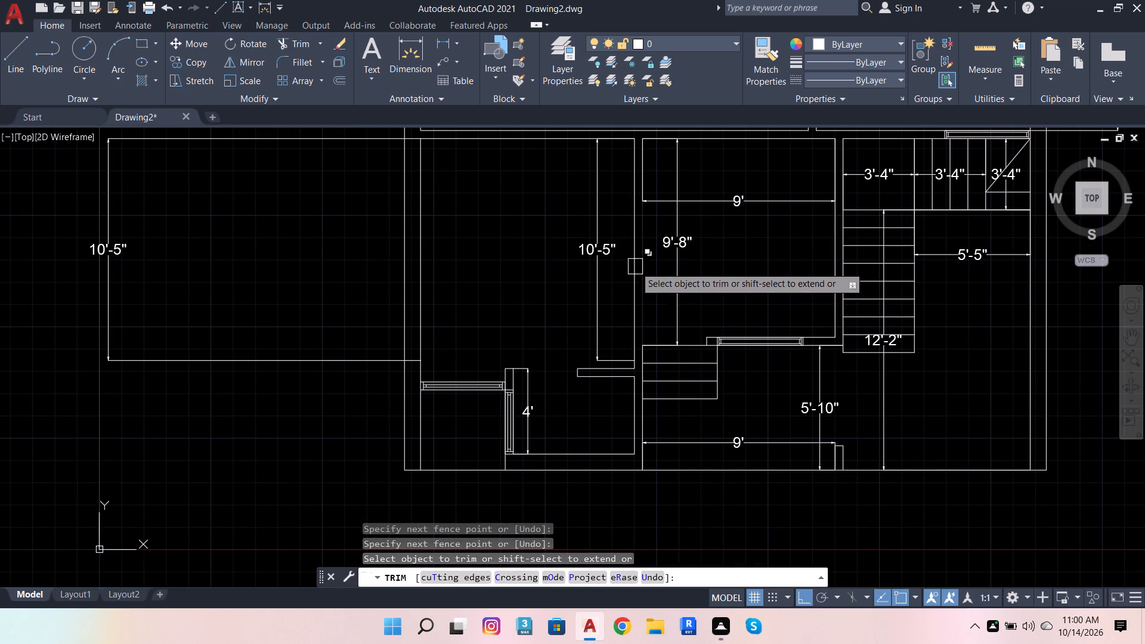
pyautogui.scroll(-1, 524, 299)
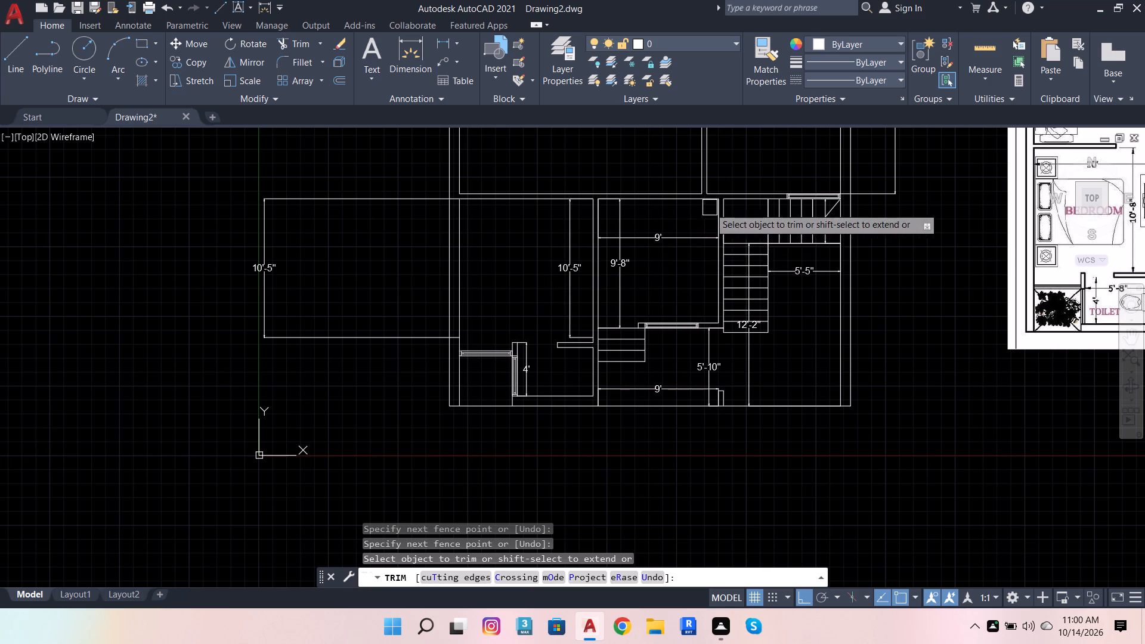
pyautogui.click(391, 196)
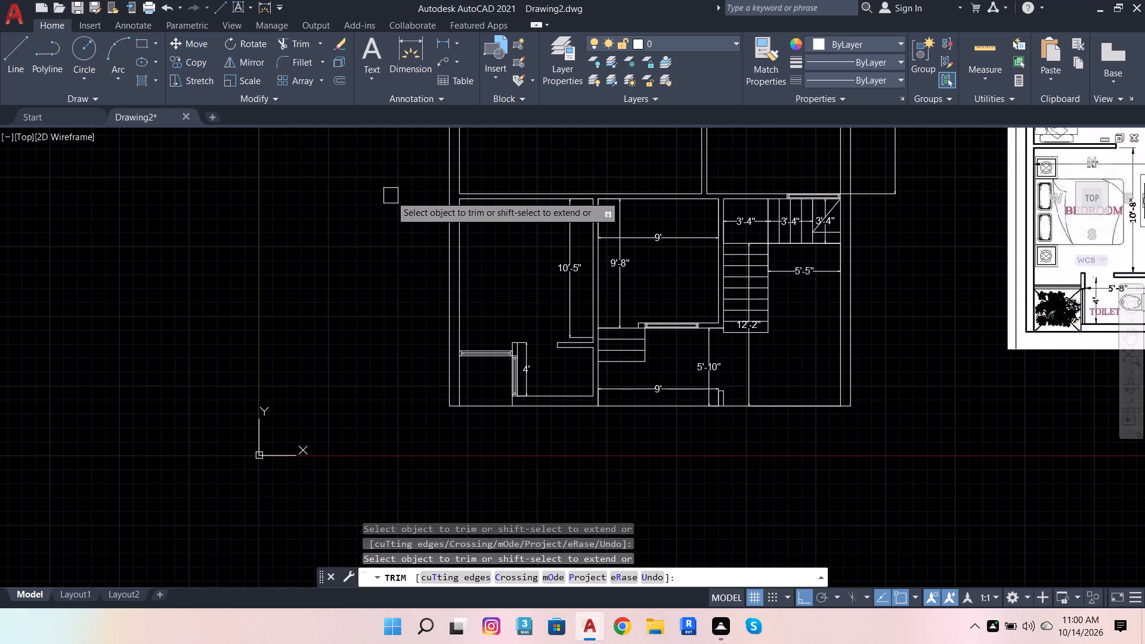
pyautogui.click(575, 313)
# Dimension the bedroom's wall line from its upper wall to the toilet partition, placing the dimension inside the room.
pyautogui.click(401, 60)
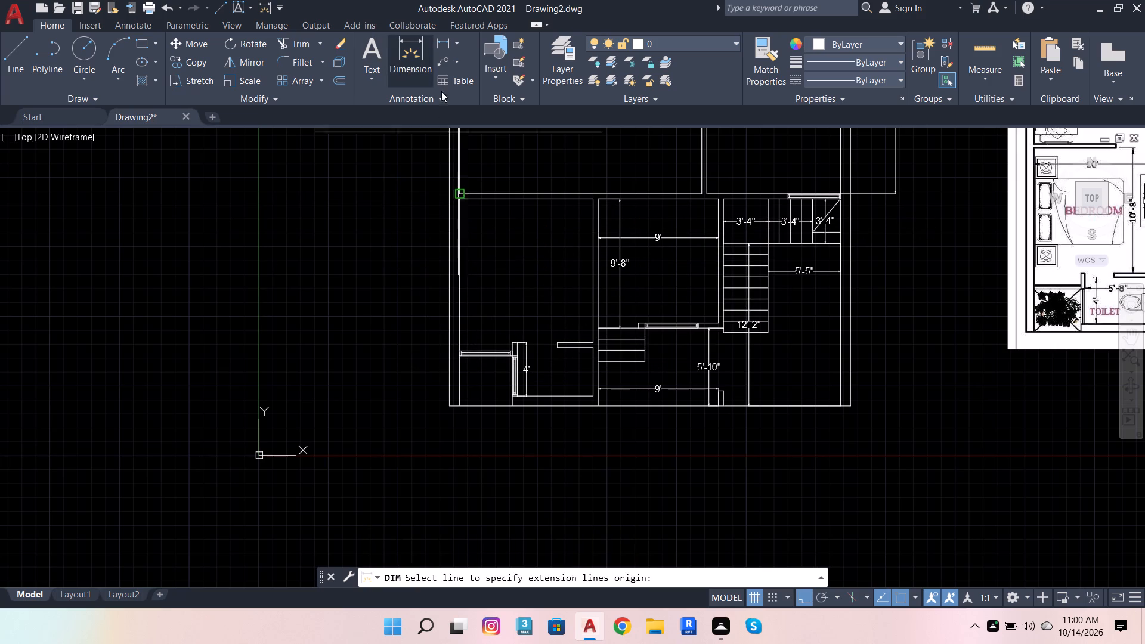
pyautogui.click(590, 277)
pyautogui.click(576, 282)
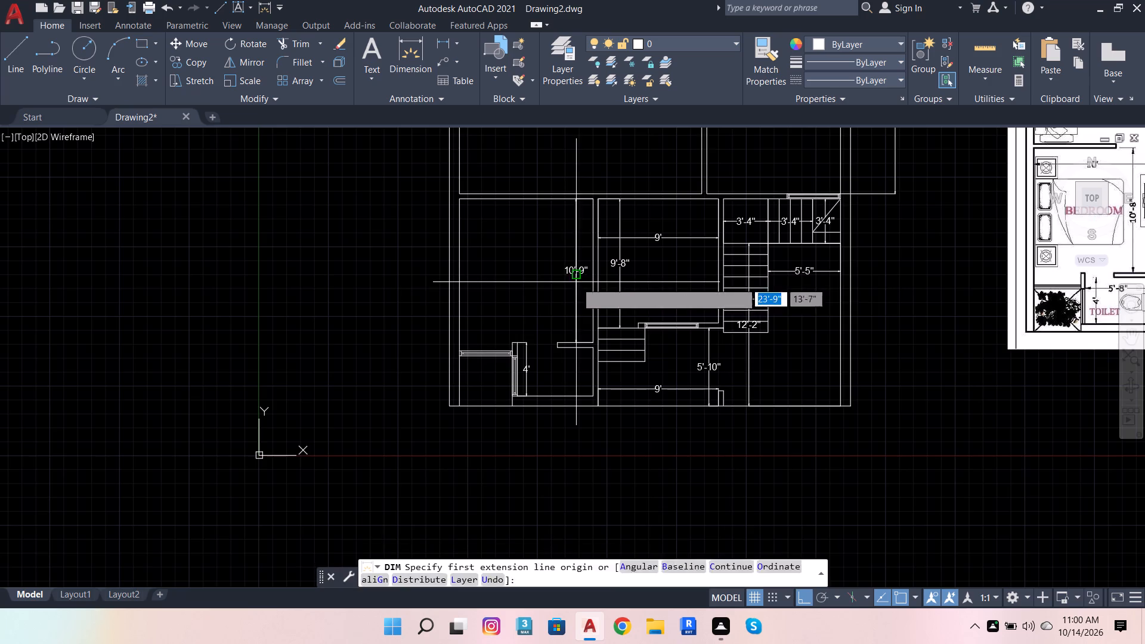
pyautogui.scroll(-2, 484, 290)
pyautogui.scroll(2, 768, 282)
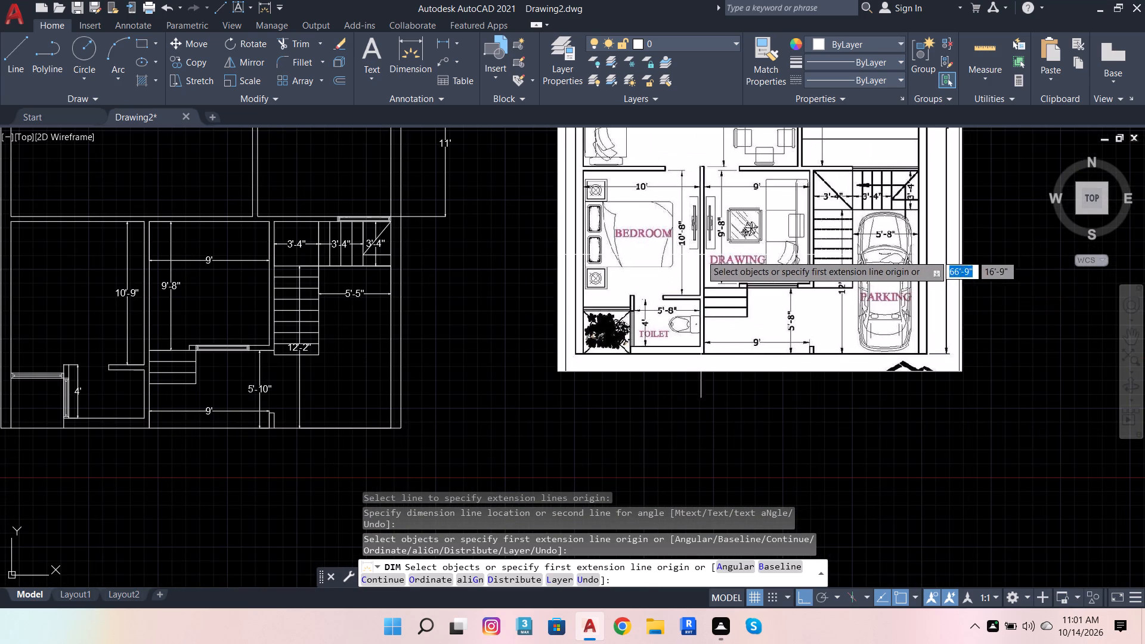
pyautogui.press('Escape')
pyautogui.press('Escape')
pyautogui.press('Escape')
pyautogui.press('Escape')
pyautogui.press('Escape')
pyautogui.press('Escape')
pyautogui.press('Escape')
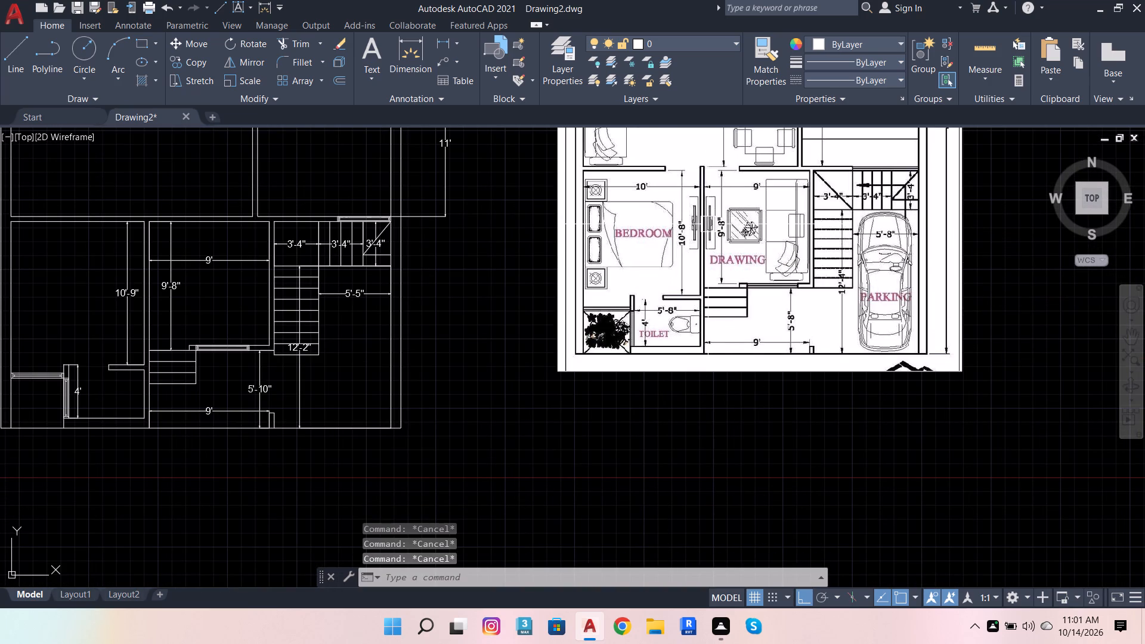
pyautogui.press('Escape')
pyautogui.press('Escape')
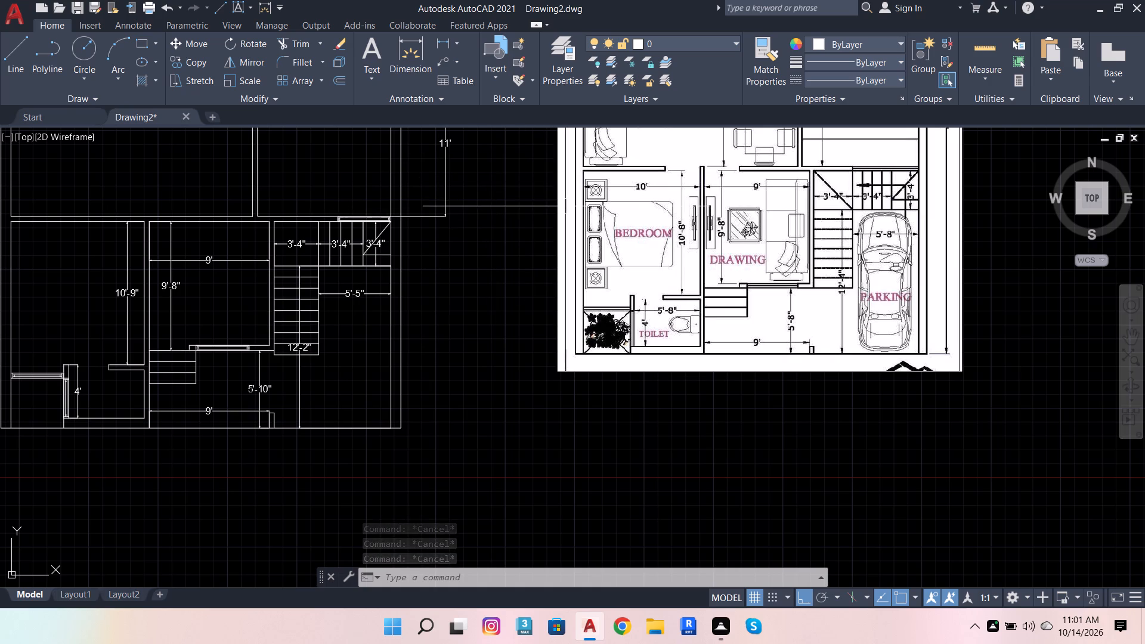
pyautogui.press('Escape')
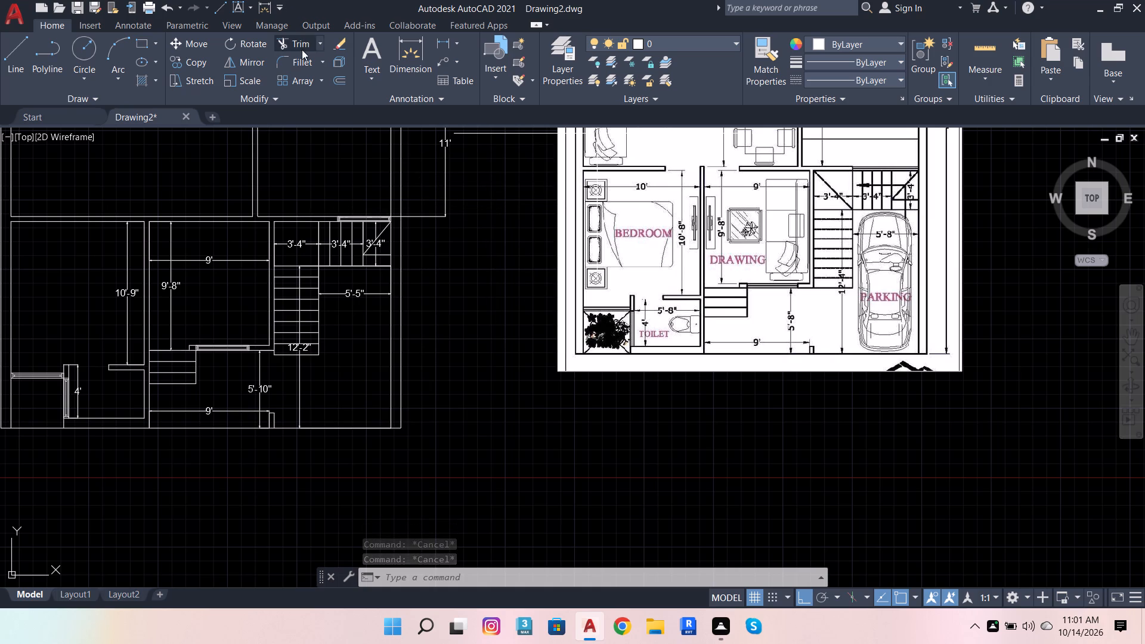
# Dimension the bedroom's width from its upper wall line, placing the dimension just inside the room.
pyautogui.click(401, 45)
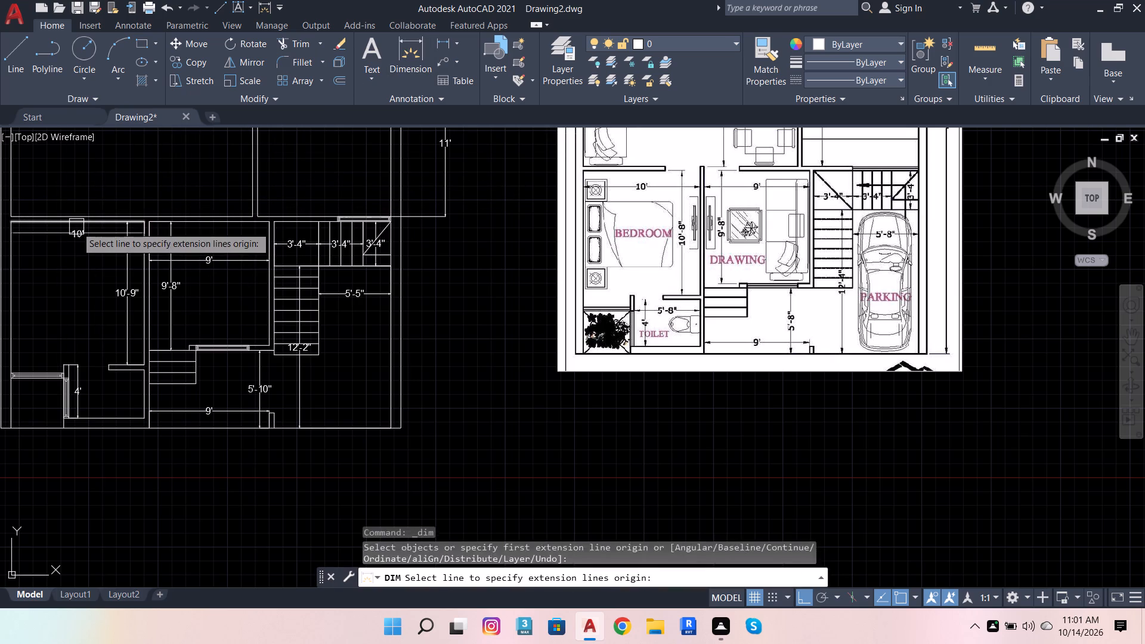
pyautogui.click(77, 226)
pyautogui.click(78, 248)
pyautogui.scroll(-1, 220, 259)
pyautogui.scroll(-1, 411, 212)
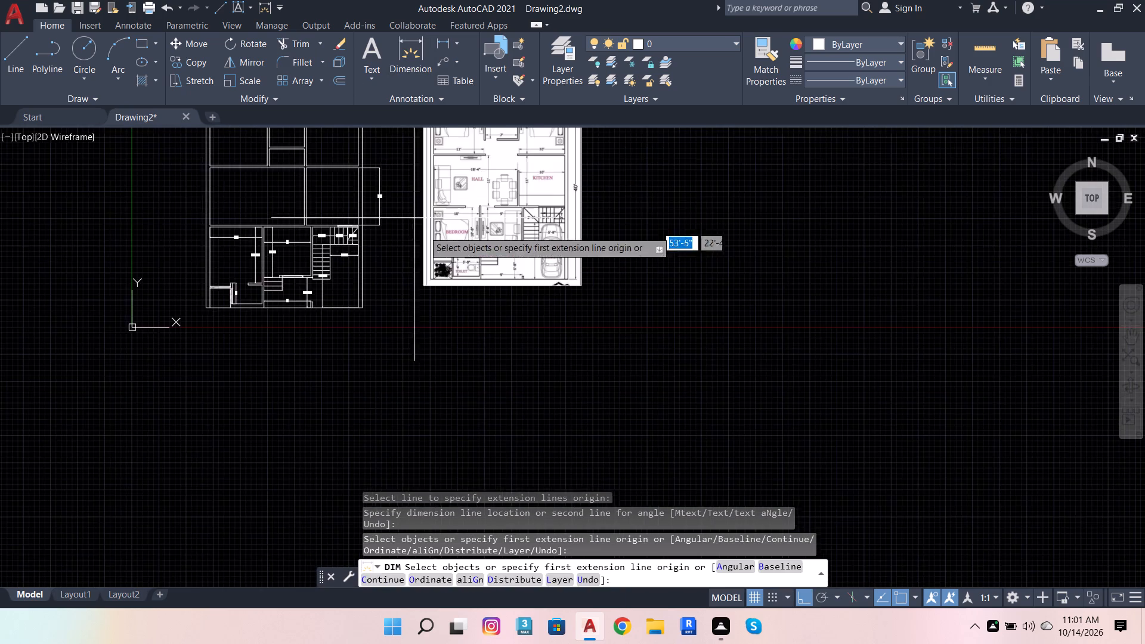
pyautogui.scroll(-1, 425, 233)
pyautogui.scroll(3, 376, 176)
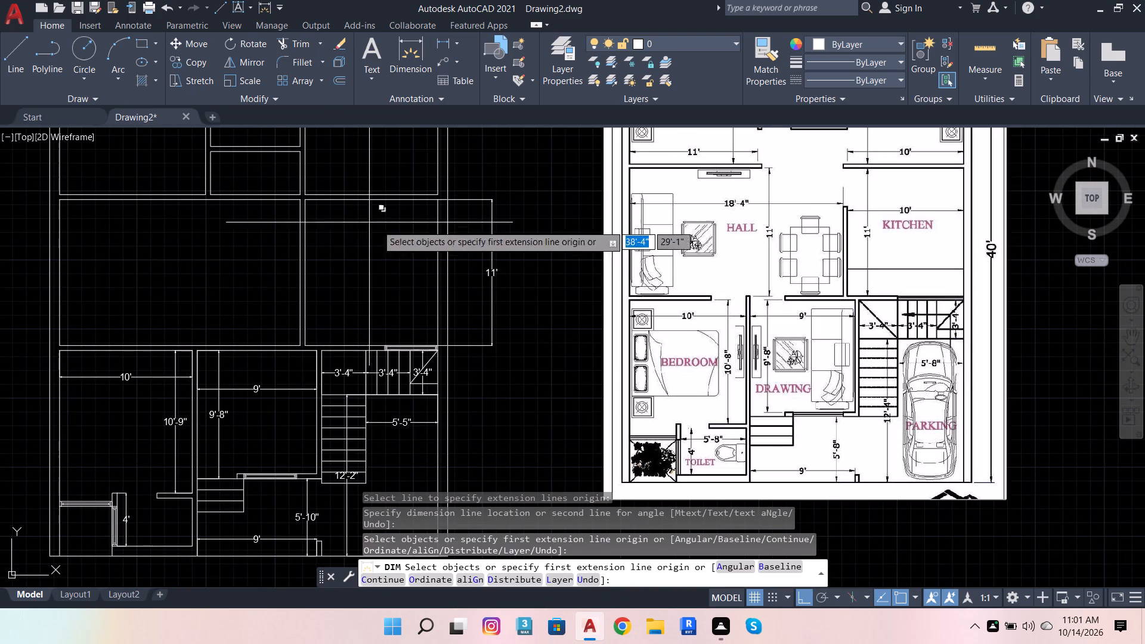
pyautogui.press('Escape')
pyautogui.press('Escape')
pyautogui.press('Escape')
pyautogui.press('Escape')
pyautogui.press('Escape')
pyautogui.press('Escape')
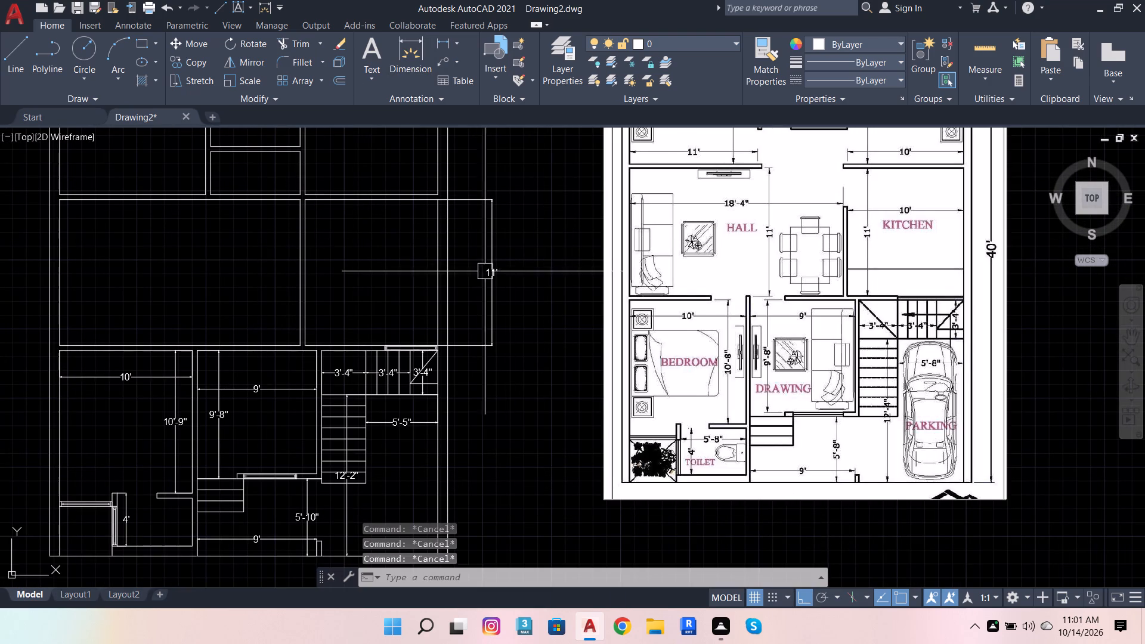
# Offset the kitchen's upper wall line 3'6" down into the kitchen.
pyautogui.scroll(1, 306, 205)
pyautogui.click(331, 194)
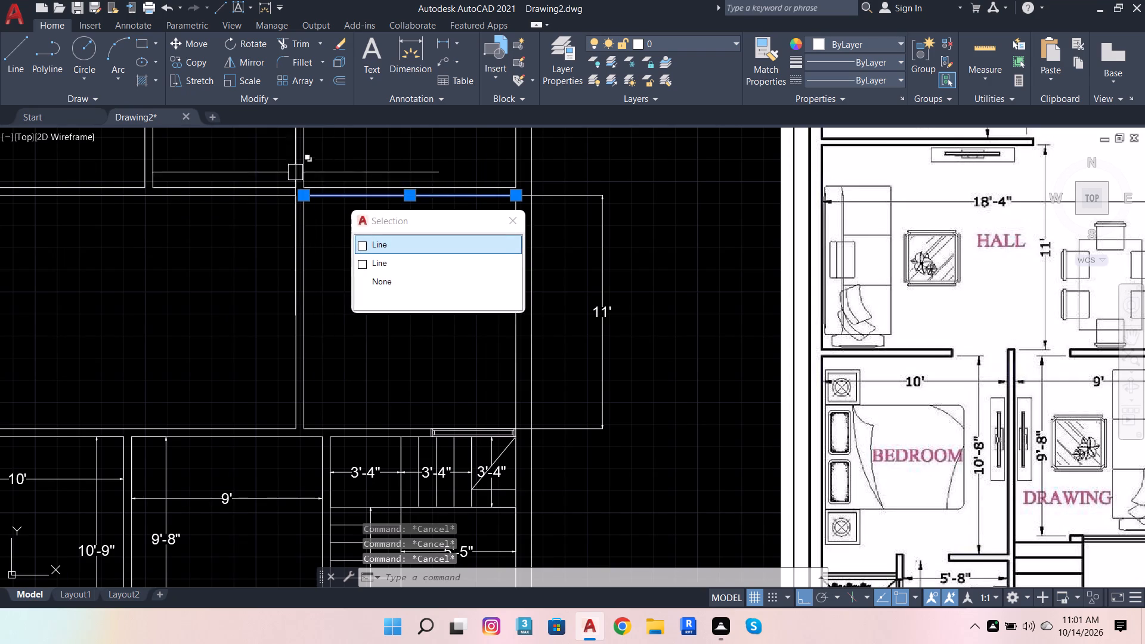
pyautogui.scroll(-1, 317, 266)
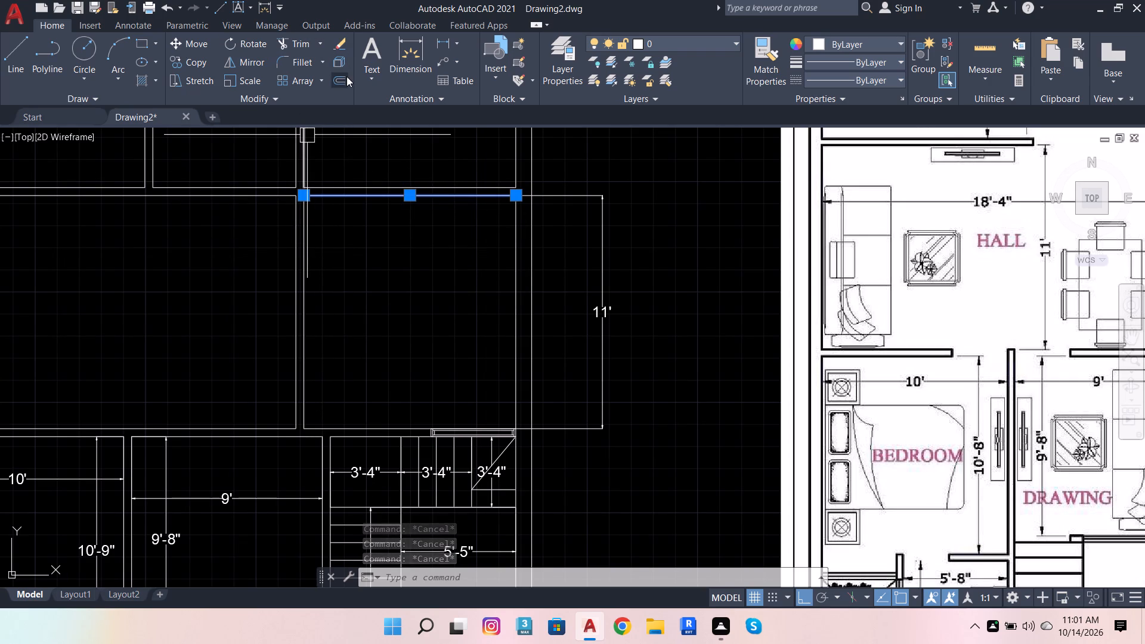
pyautogui.click(346, 76)
pyautogui.click(315, 199)
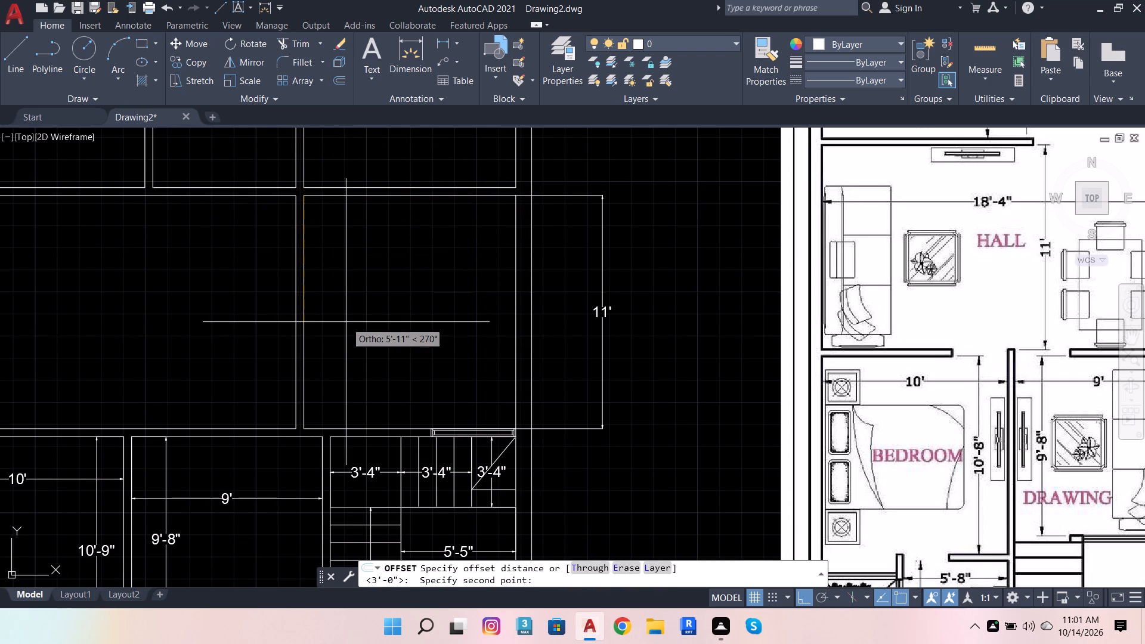
pyautogui.write("3'")
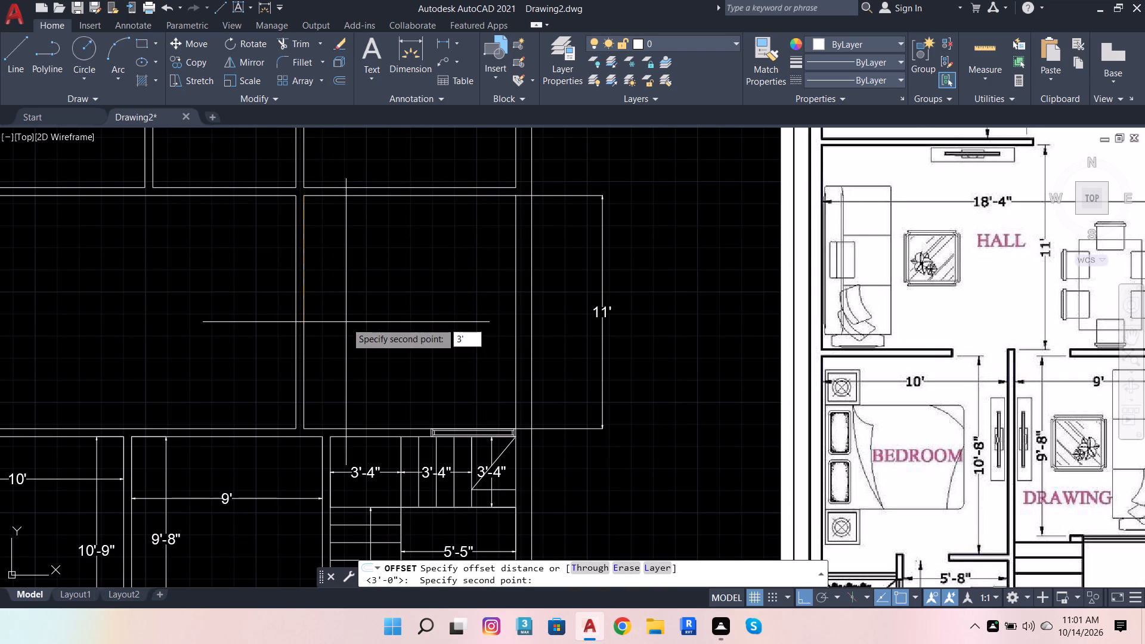
pyautogui.press('6')
pyautogui.press('Return')
pyautogui.click(346, 322)
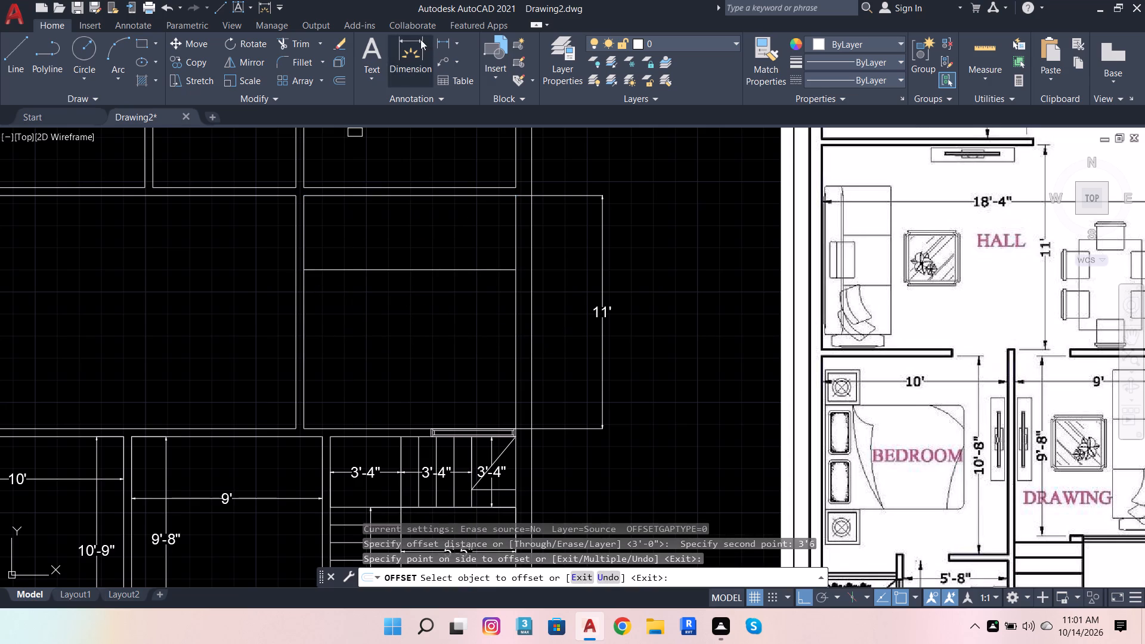
# Trim the offset line inside the kitchen and the hall–kitchen wall lines above it to form the kitchen opening.
pyautogui.click(302, 42)
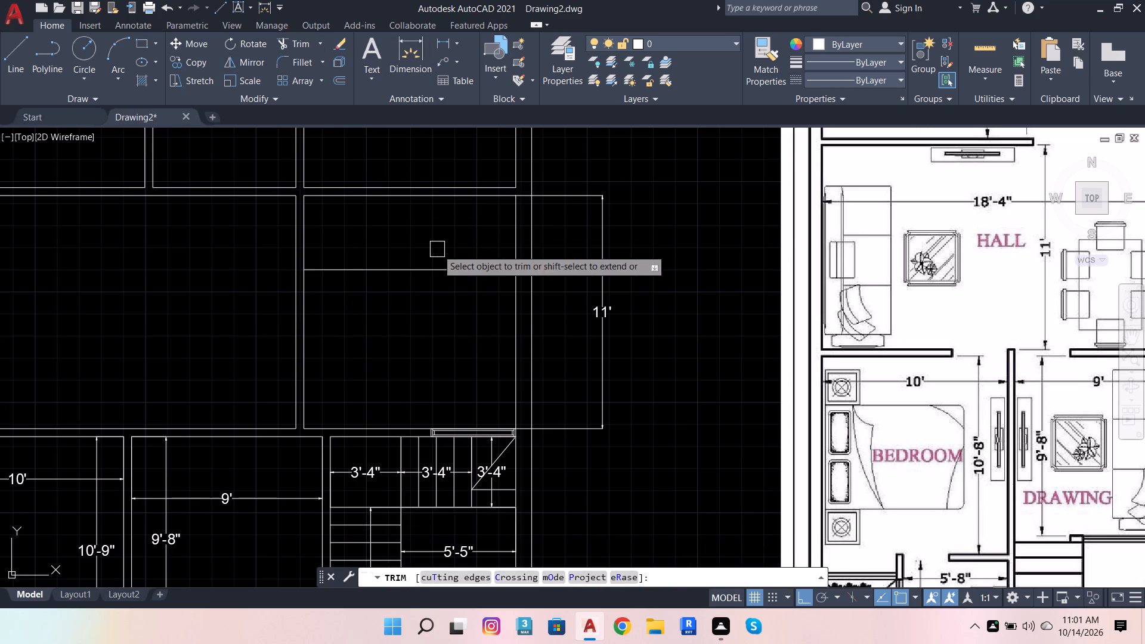
pyautogui.keyDown('shift'); pyautogui.click(387, 264); pyautogui.keyUp('shift')
pyautogui.scroll(-2, 329, 224)
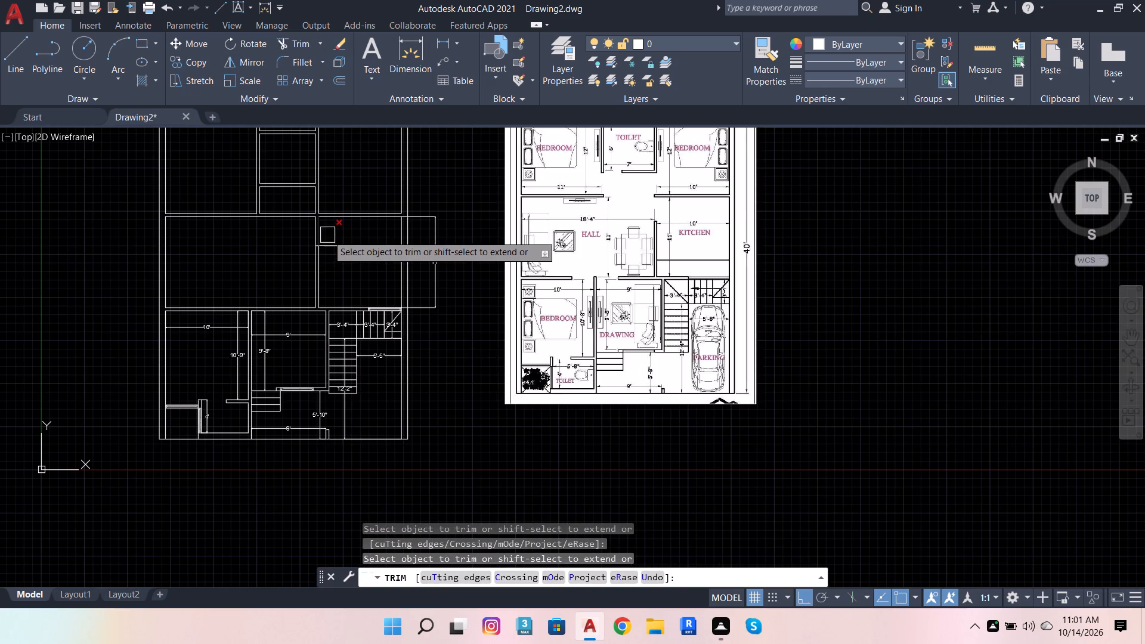
pyautogui.click(327, 235)
pyautogui.click(296, 230)
pyautogui.click(358, 246)
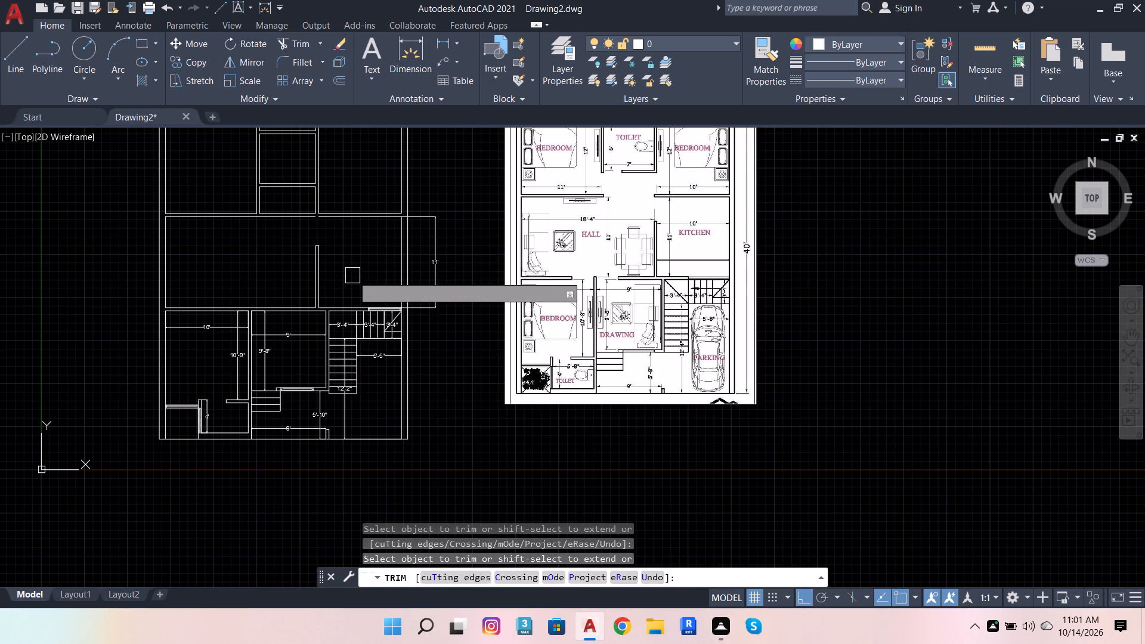
pyautogui.scroll(-1, 353, 280)
pyautogui.scroll(1, 500, 262)
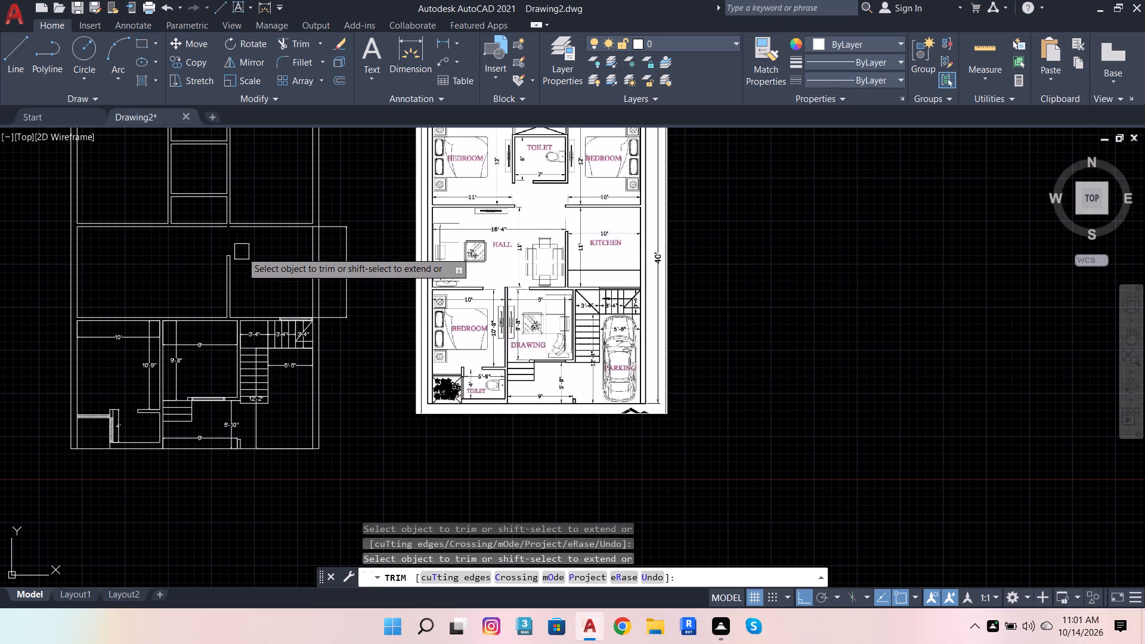
pyautogui.press('Escape')
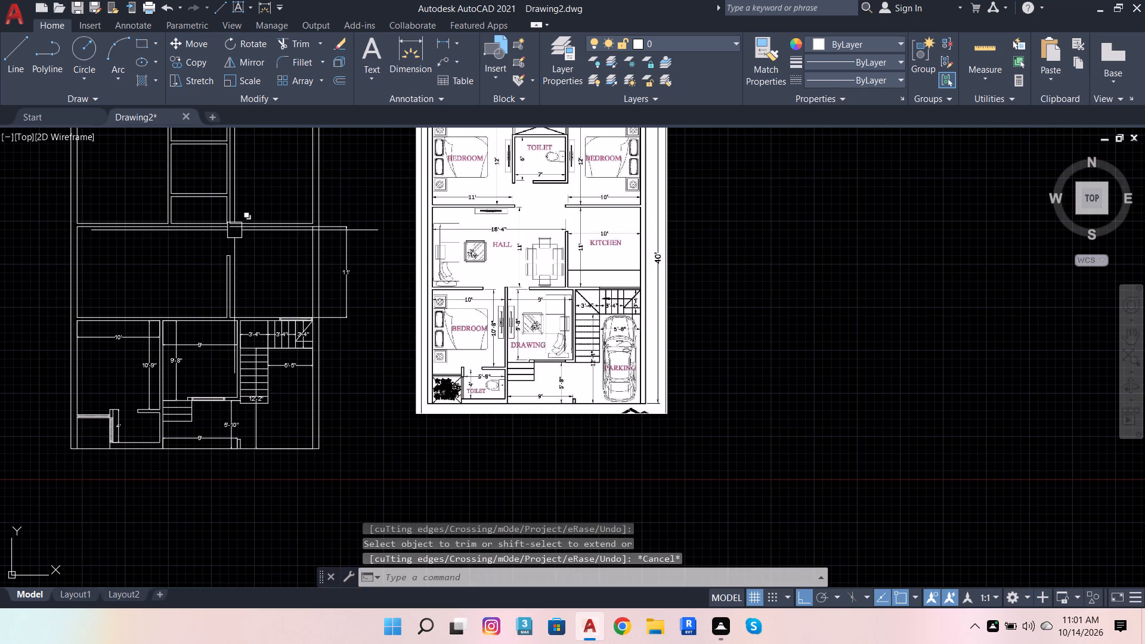
pyautogui.scroll(2, 222, 237)
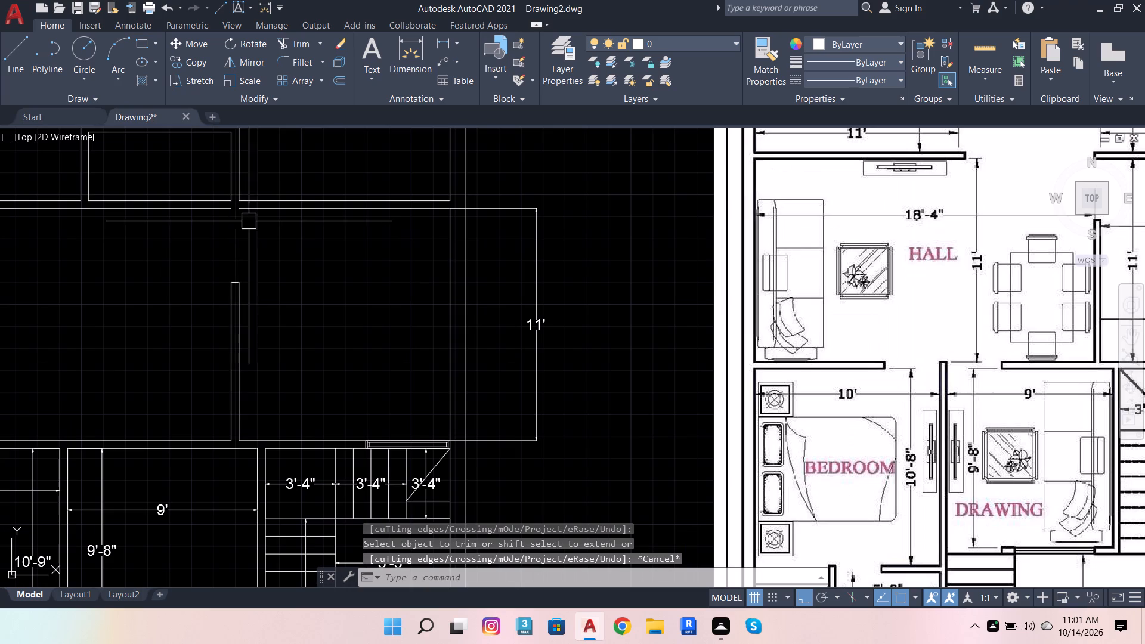
# Join the upper wall lines of the hall and kitchen into one continuous line across the opening.
pyautogui.click(261, 212)
pyautogui.click(213, 210)
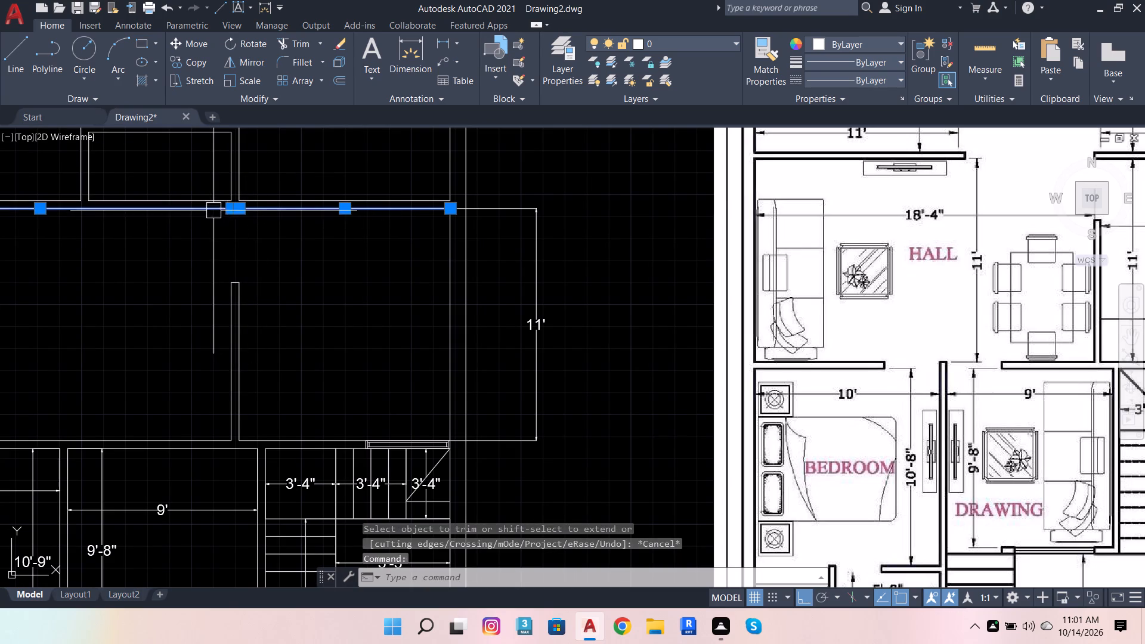
pyautogui.press('j')
pyautogui.press('Return')
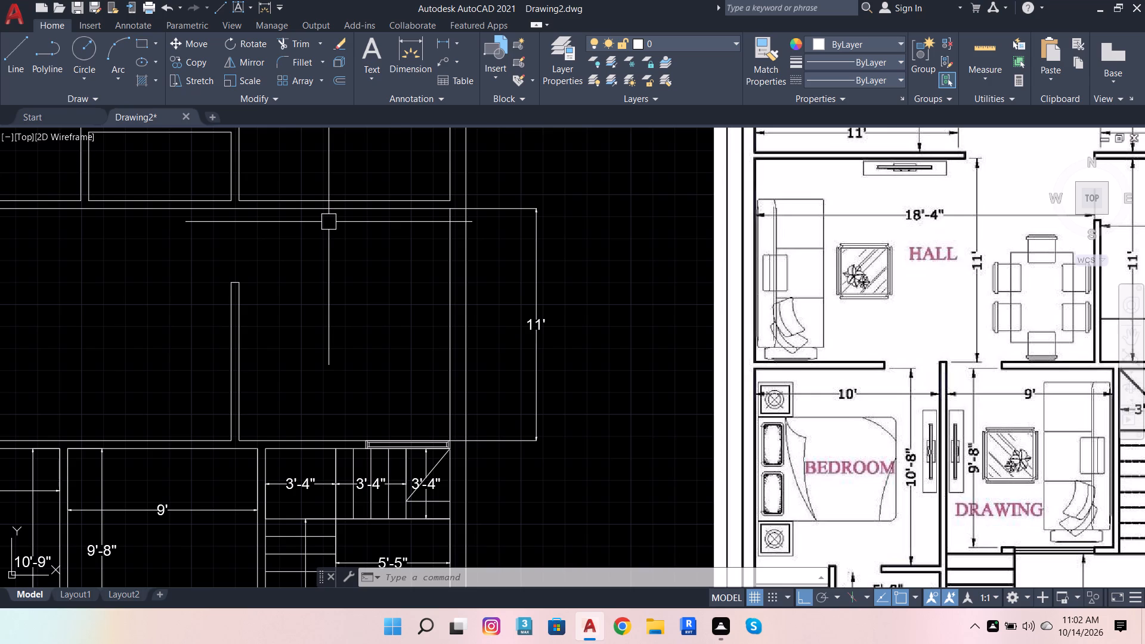
# Delete the 11' vertical dimension placed outside the kitchen's right wall.
pyautogui.scroll(-1, 518, 283)
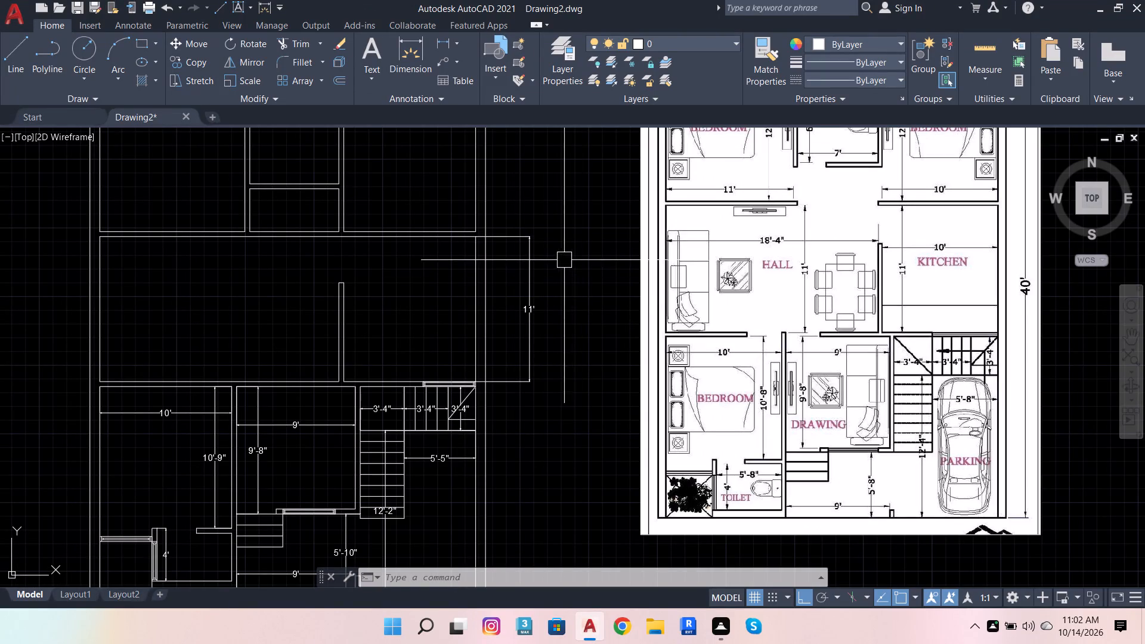
pyautogui.click(529, 307)
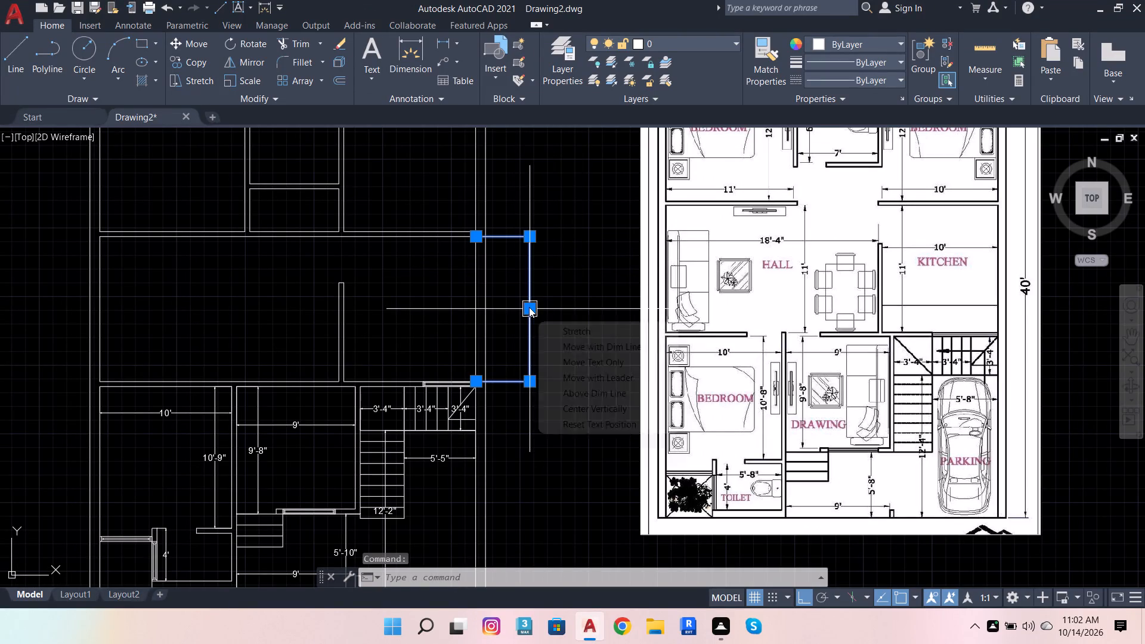
pyautogui.press('Delete')
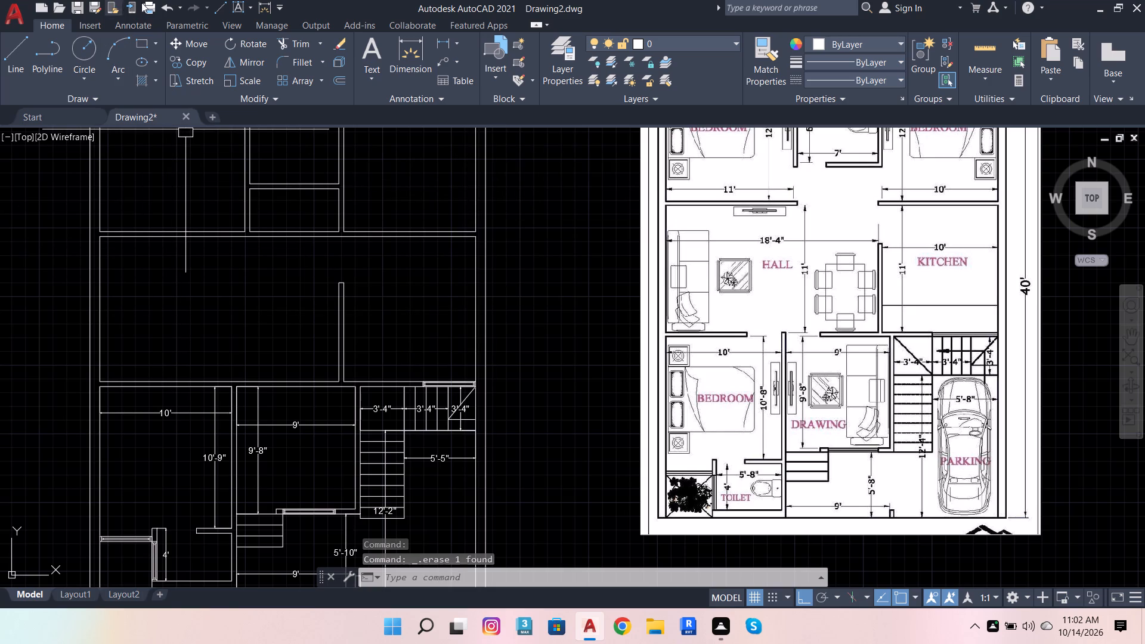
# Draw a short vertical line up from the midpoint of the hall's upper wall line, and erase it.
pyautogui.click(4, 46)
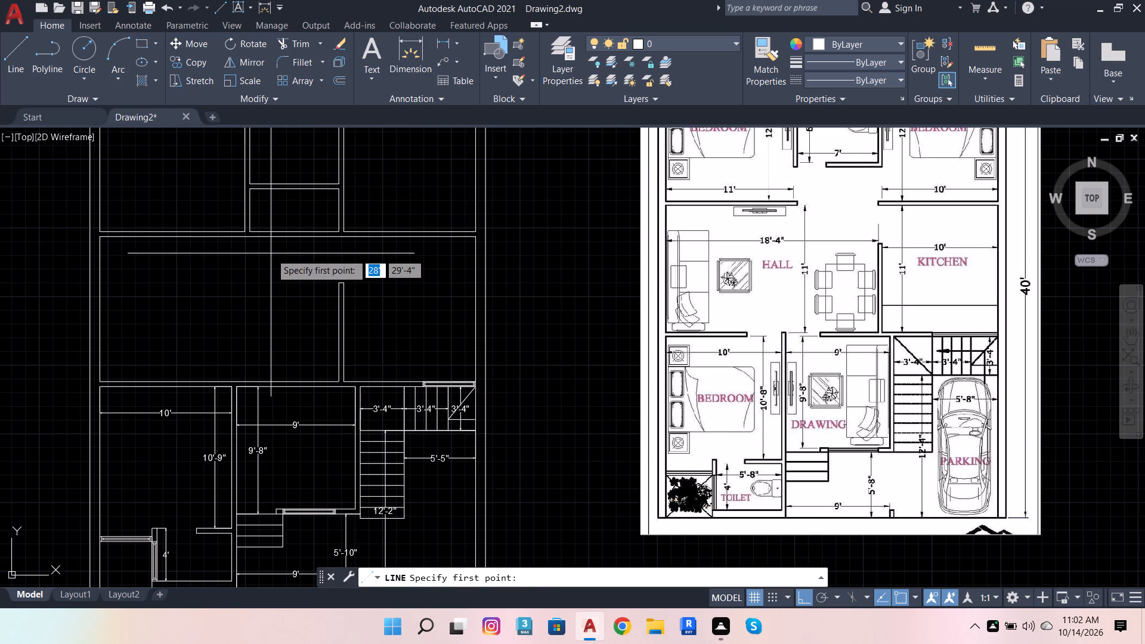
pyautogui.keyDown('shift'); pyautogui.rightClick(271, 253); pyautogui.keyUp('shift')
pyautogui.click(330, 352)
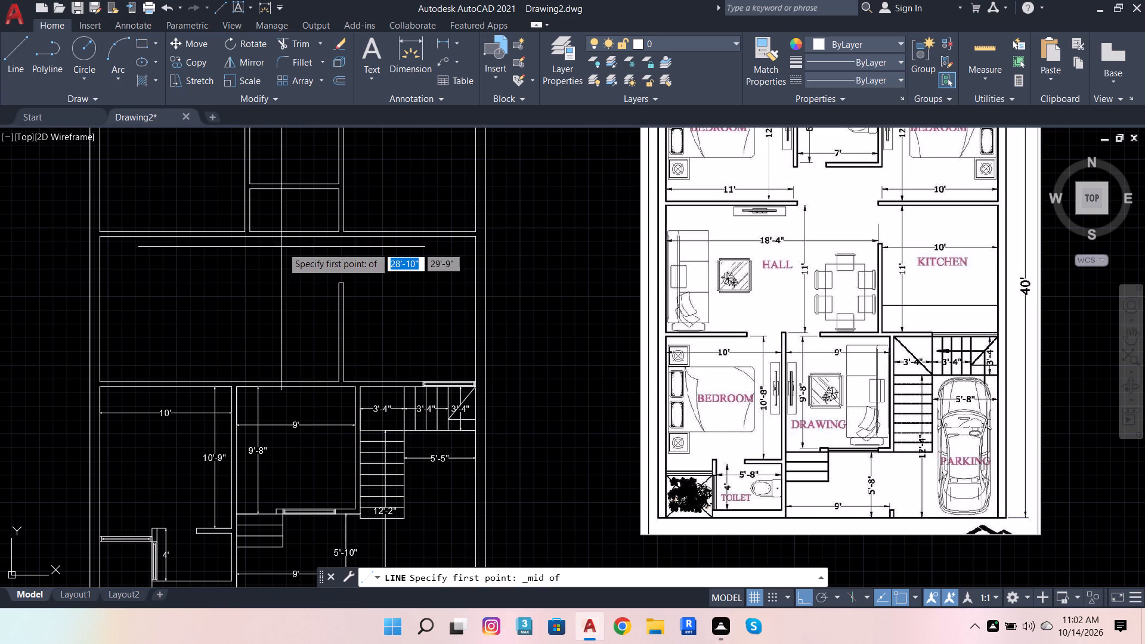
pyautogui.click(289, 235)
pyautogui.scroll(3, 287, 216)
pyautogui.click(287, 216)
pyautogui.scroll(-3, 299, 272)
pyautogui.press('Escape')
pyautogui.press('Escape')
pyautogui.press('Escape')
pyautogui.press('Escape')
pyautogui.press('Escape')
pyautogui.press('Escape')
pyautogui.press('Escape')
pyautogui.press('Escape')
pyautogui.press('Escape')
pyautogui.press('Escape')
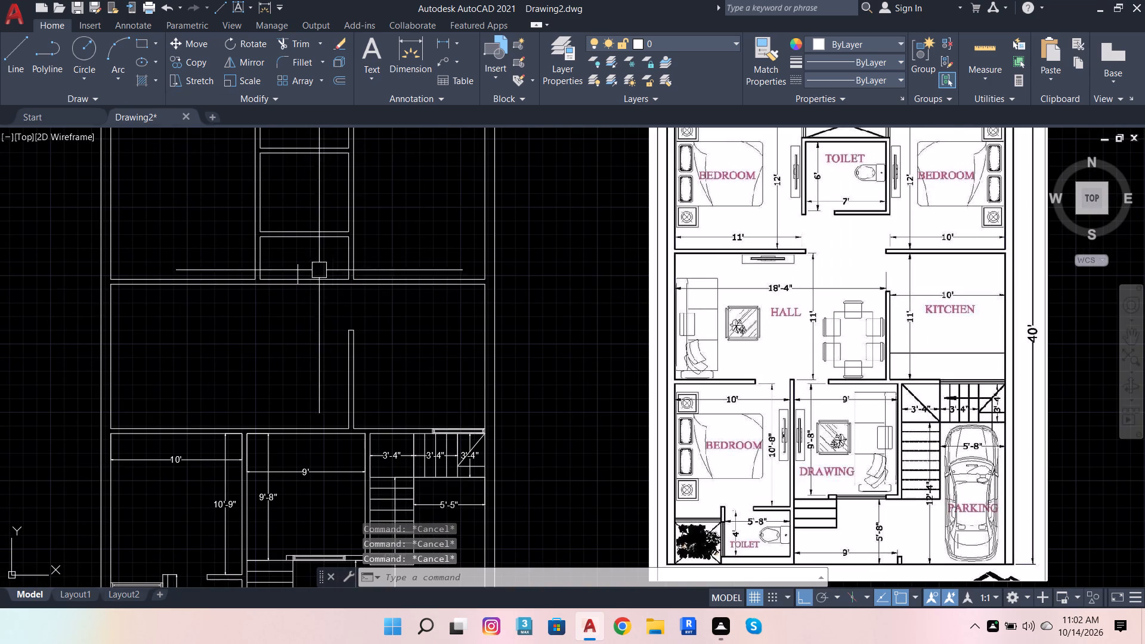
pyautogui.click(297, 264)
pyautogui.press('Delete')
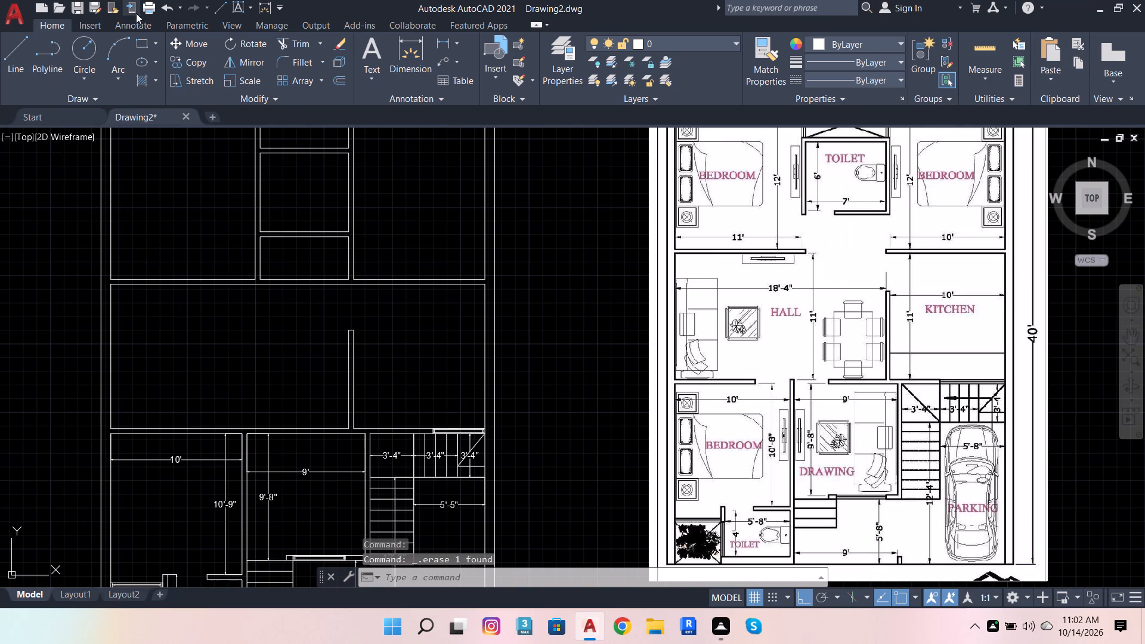
# Trim the two horizontal wall lines between the hall and the passage below the toilet to open the passage.
pyautogui.click(288, 45)
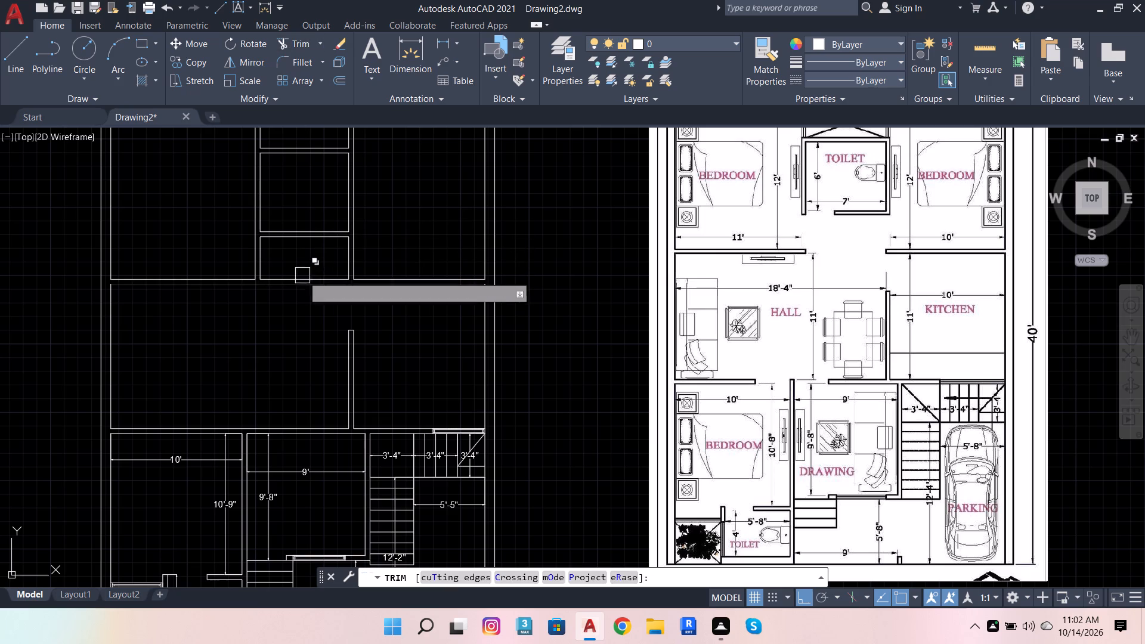
pyautogui.keyDown('shift'); pyautogui.click(267, 264); pyautogui.keyUp('shift')
pyautogui.keyDown('shift'); pyautogui.click(340, 264); pyautogui.keyUp('shift')
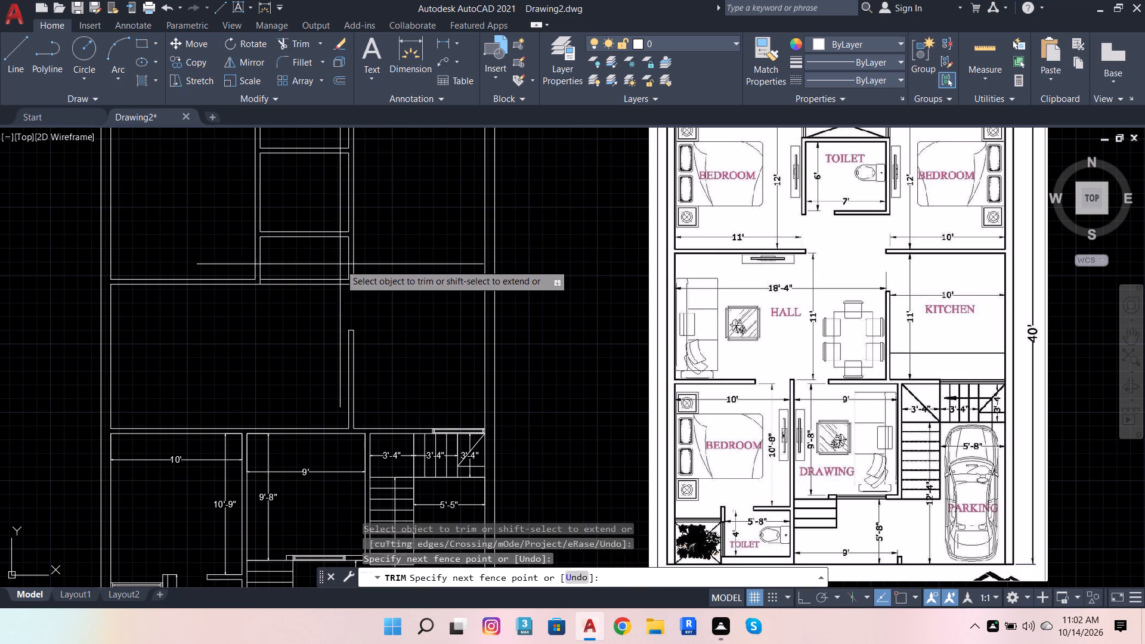
pyautogui.keyDown('shift'); pyautogui.click(351, 273); pyautogui.keyUp('shift')
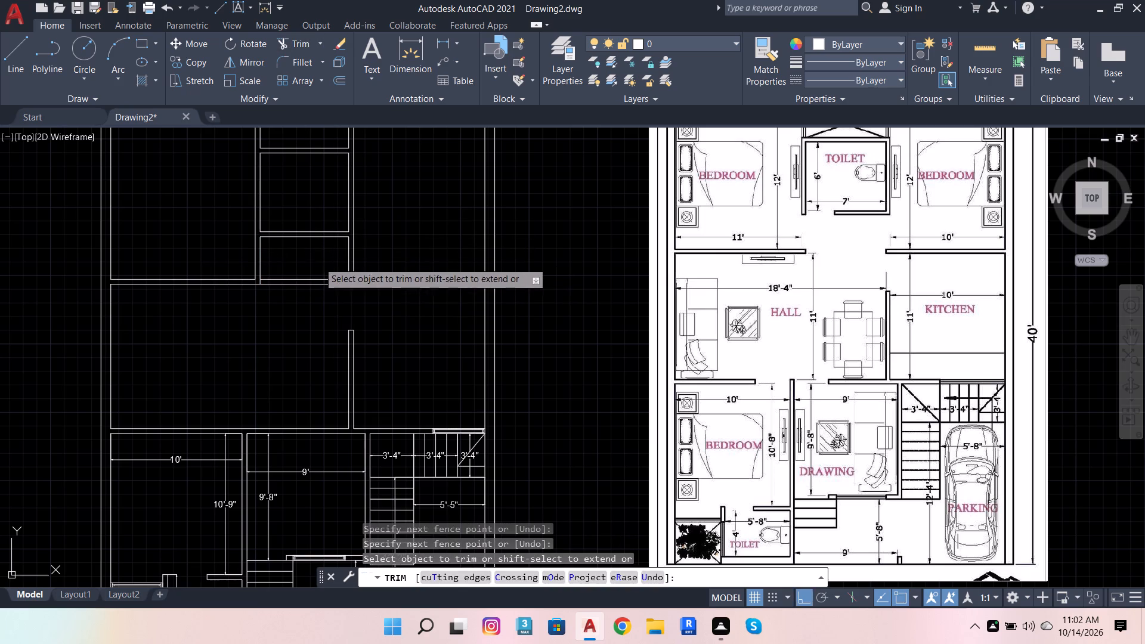
pyautogui.click(318, 262)
pyautogui.click(324, 304)
pyautogui.press('Escape')
pyautogui.press('Escape')
pyautogui.press('Escape')
pyautogui.press('Escape')
pyautogui.press('Escape')
pyautogui.press('Escape')
pyautogui.press('Escape')
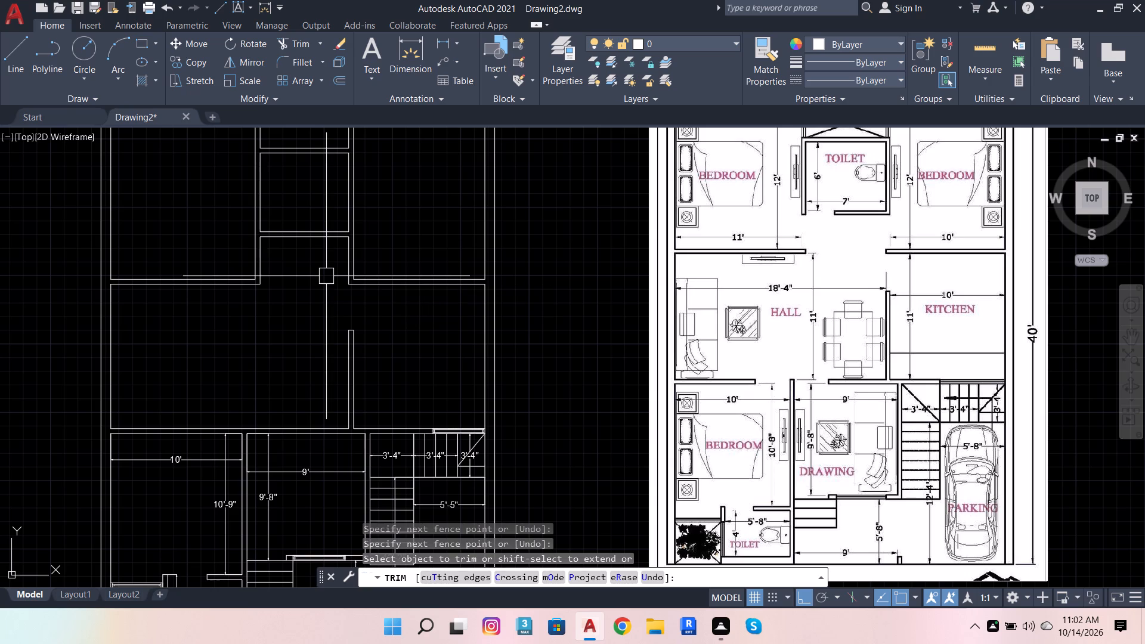
pyautogui.press('Escape')
pyautogui.press('Escape')
pyautogui.press('Escape')
pyautogui.press('Escape')
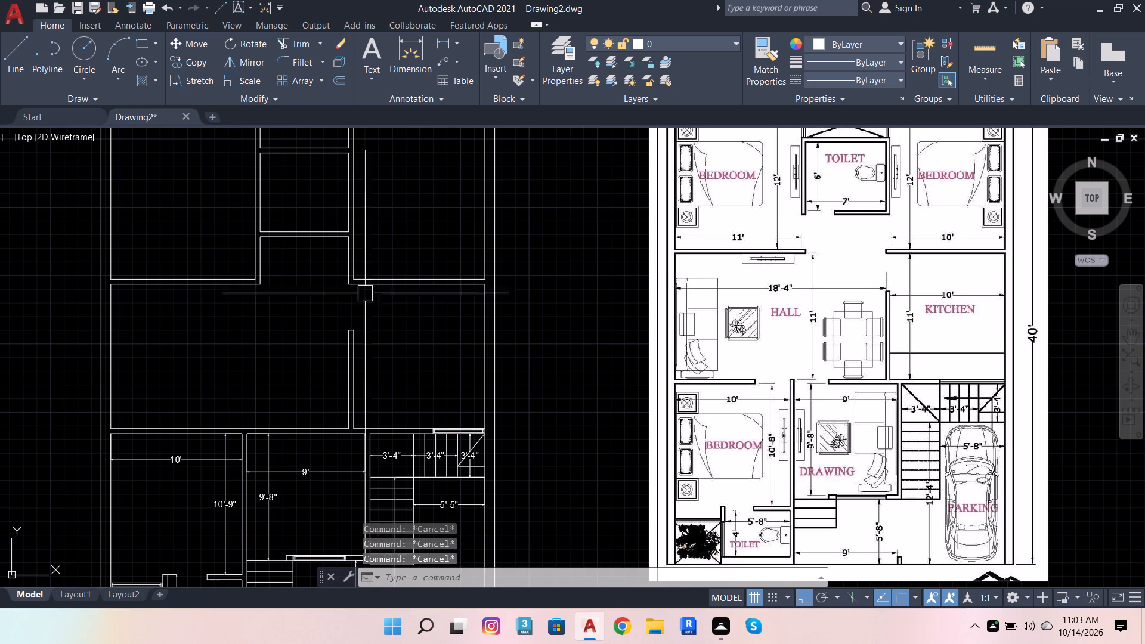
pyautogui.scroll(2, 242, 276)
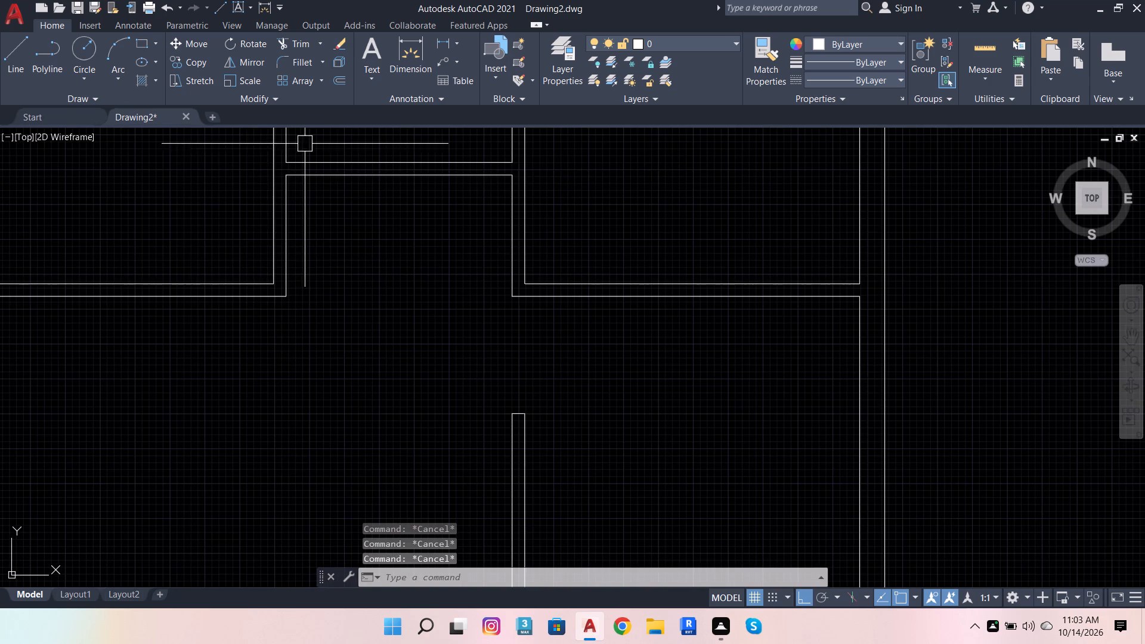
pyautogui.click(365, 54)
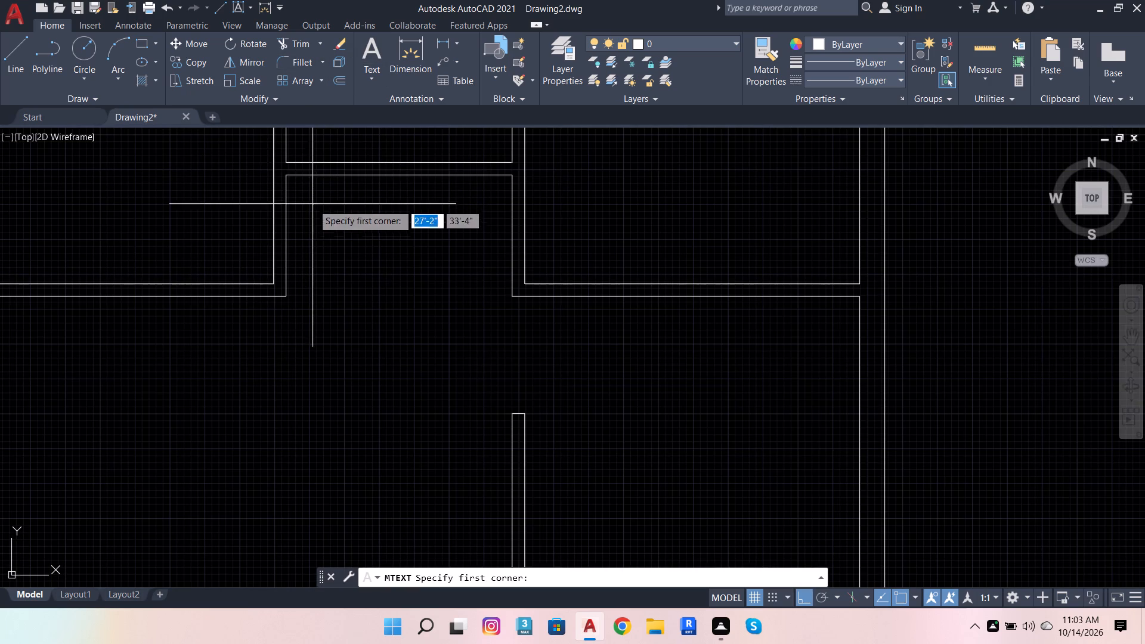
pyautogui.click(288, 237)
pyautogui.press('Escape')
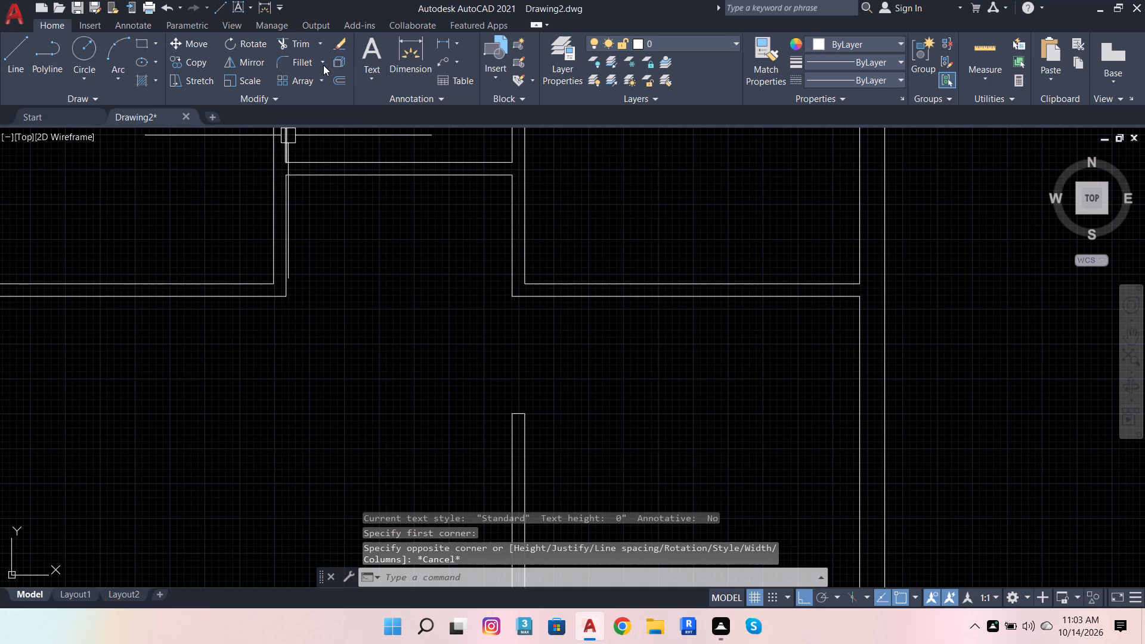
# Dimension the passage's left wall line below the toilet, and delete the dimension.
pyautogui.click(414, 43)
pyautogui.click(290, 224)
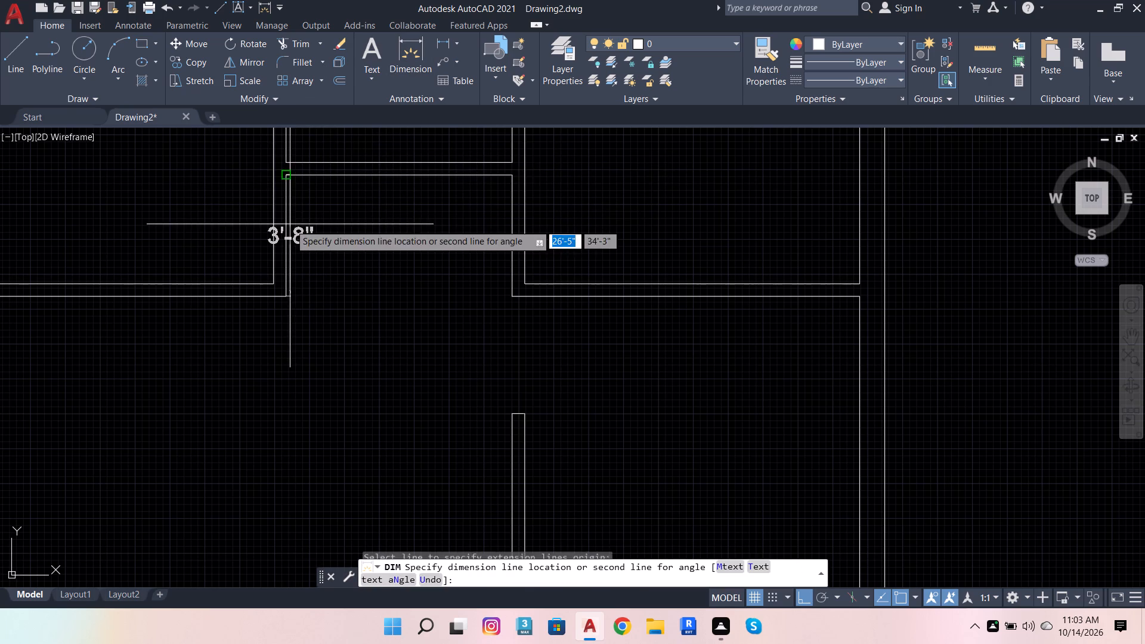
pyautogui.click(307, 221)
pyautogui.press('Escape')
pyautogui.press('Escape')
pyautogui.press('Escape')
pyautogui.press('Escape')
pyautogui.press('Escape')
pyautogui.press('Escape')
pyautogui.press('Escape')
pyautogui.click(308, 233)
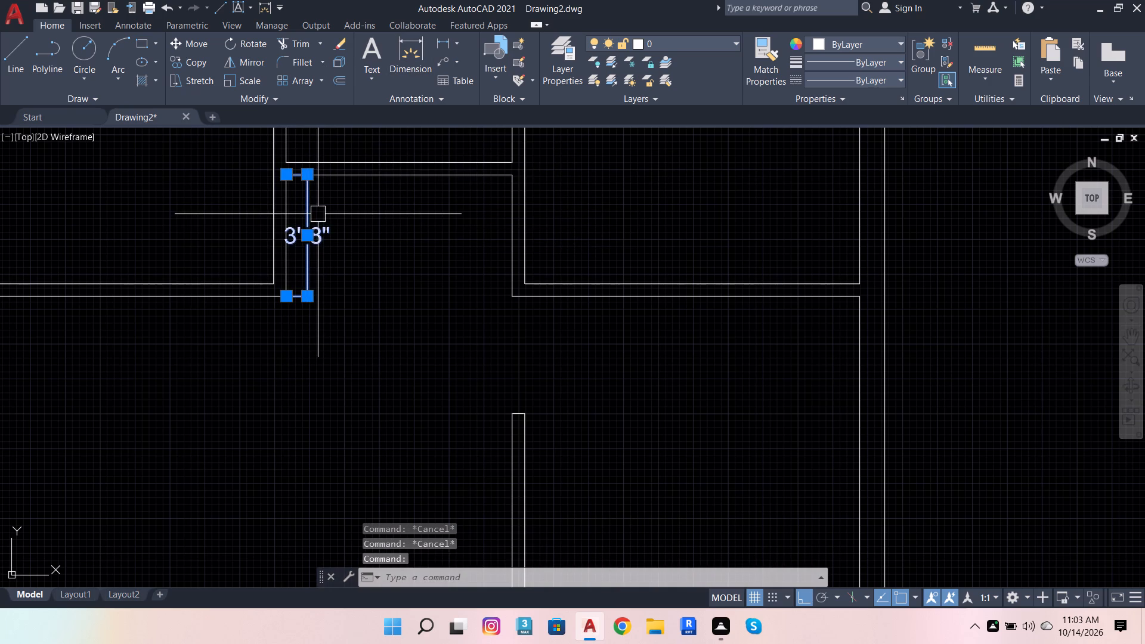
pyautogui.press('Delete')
# Extend the toilet's lower outer wall line across both side walls to their outer faces.
pyautogui.scroll(-3, 304, 244)
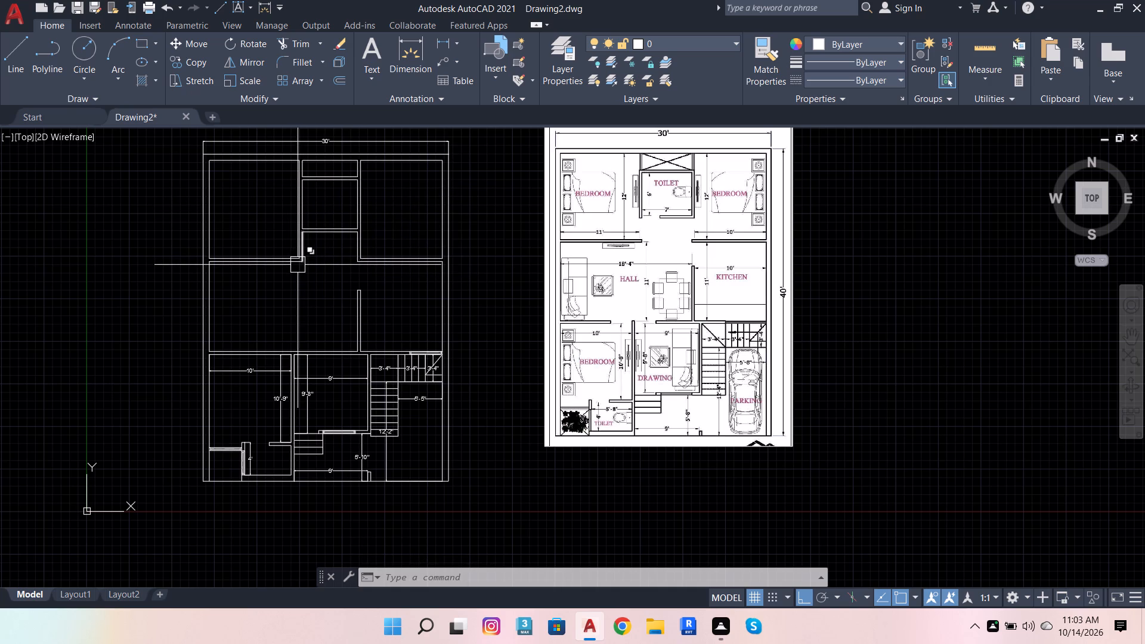
pyautogui.scroll(2, 304, 253)
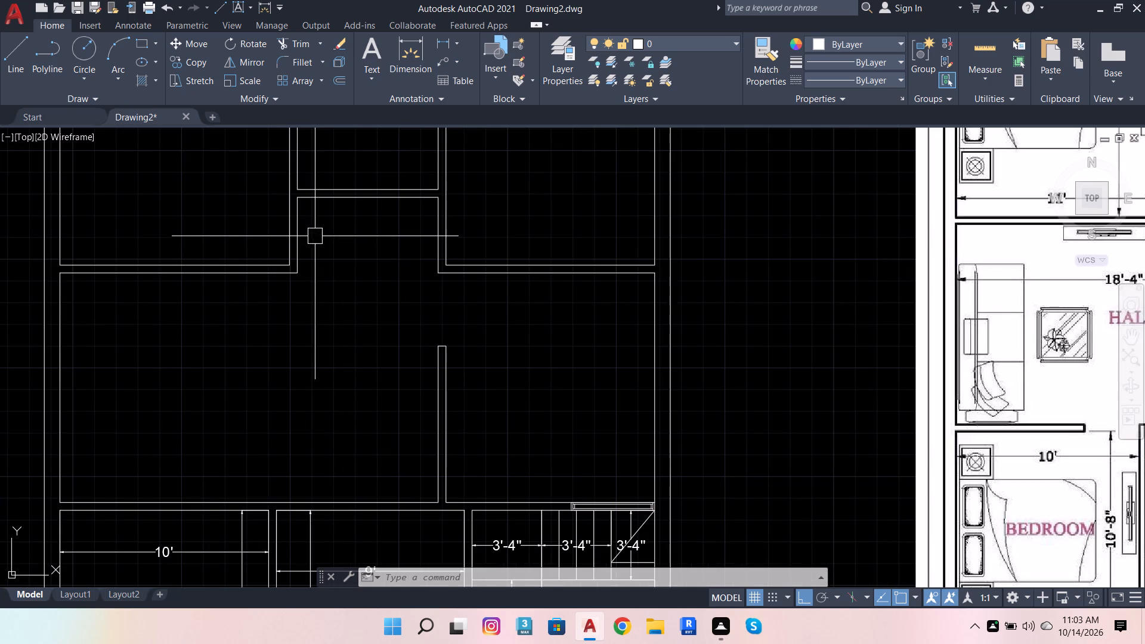
pyautogui.click(303, 45)
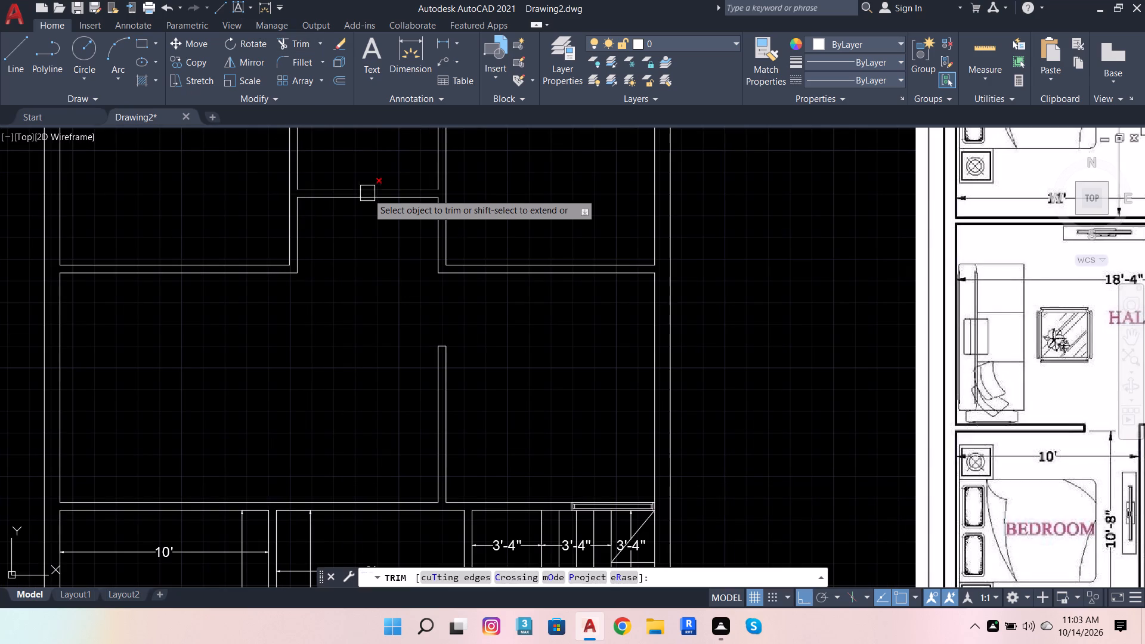
pyautogui.keyDown('shift'); pyautogui.click(351, 201); pyautogui.keyUp('shift')
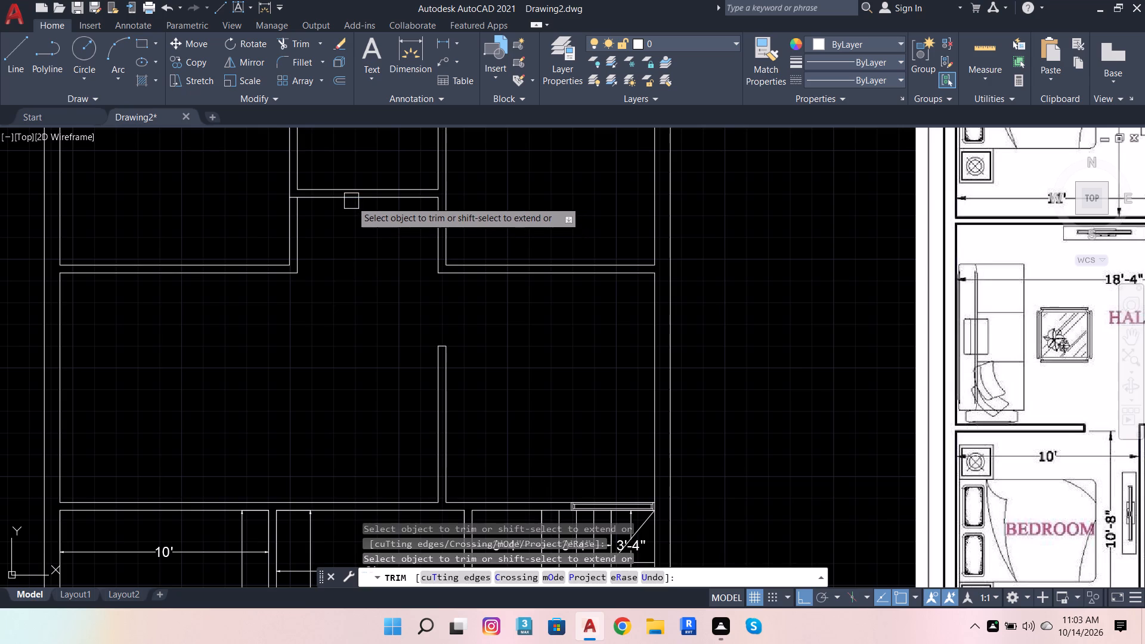
pyautogui.keyDown('shift'); pyautogui.click(372, 203); pyautogui.keyUp('shift')
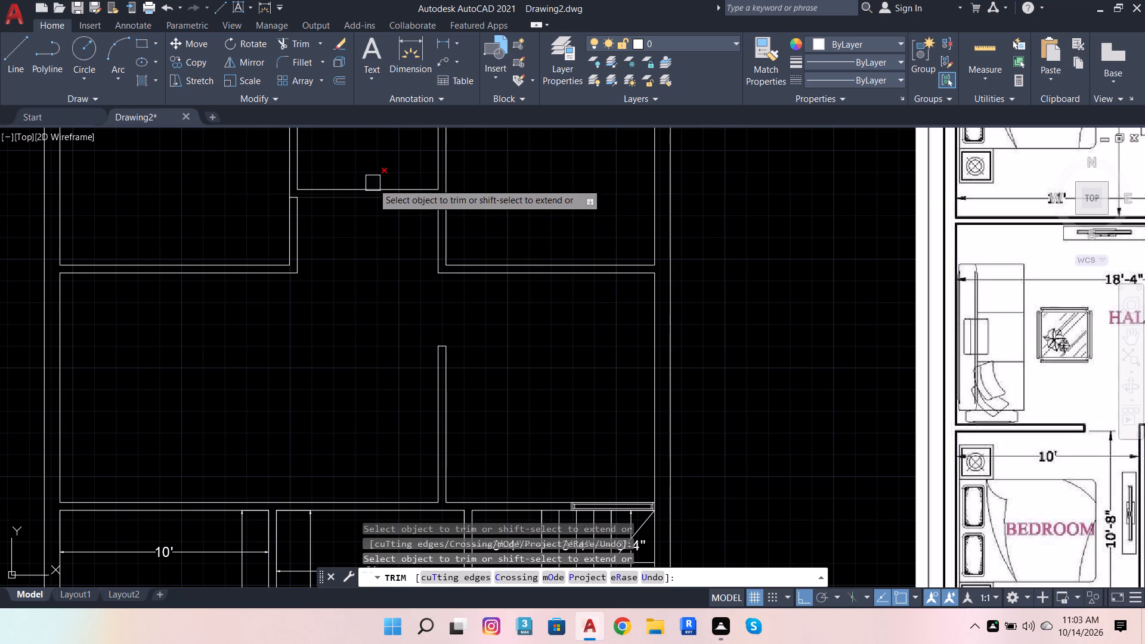
pyautogui.keyDown('shift'); pyautogui.click(302, 160); pyautogui.keyUp('shift')
# Extend the upper-left bedroom's lower wall line to the passage edge and trim away the passage's left wall below the toilet.
pyautogui.scroll(1, 305, 212)
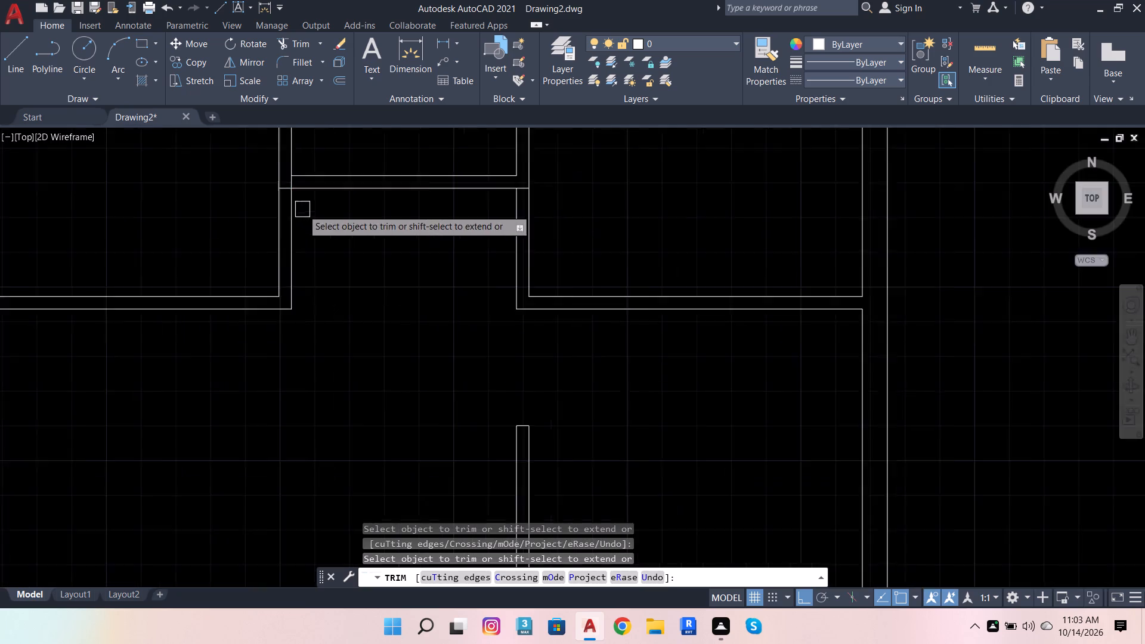
pyautogui.scroll(2, 302, 209)
pyautogui.click(334, 236)
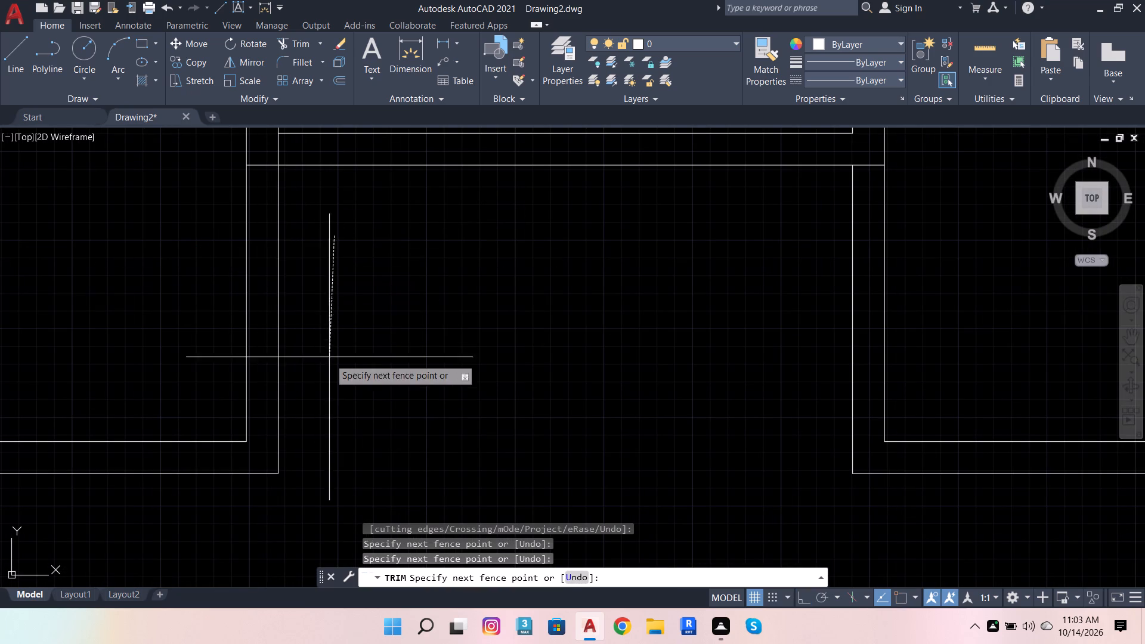
pyautogui.click(382, 416)
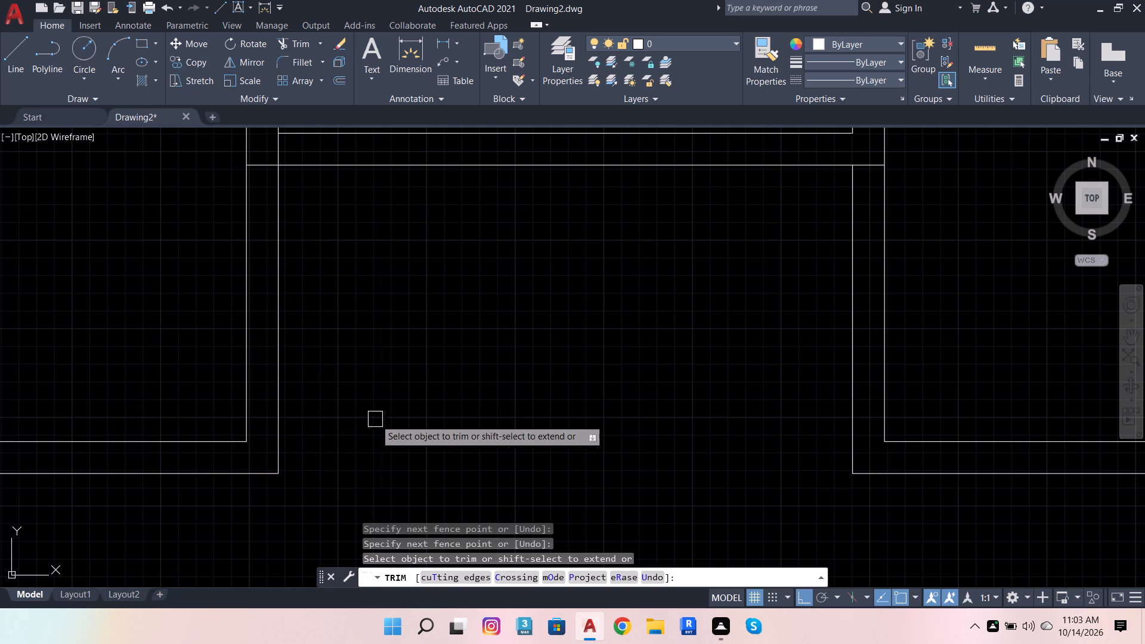
pyautogui.keyDown('shift'); pyautogui.click(191, 436); pyautogui.keyUp('shift')
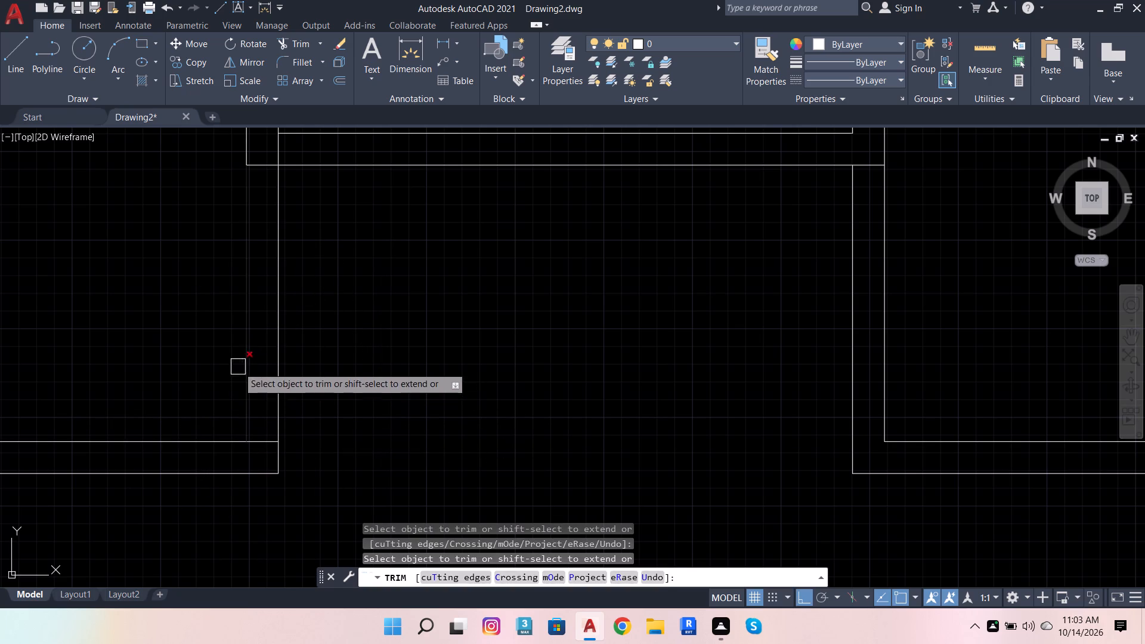
pyautogui.click(233, 363)
pyautogui.click(328, 360)
# Extend the upper-right bedroom's lower wall line to the passage edge and trim away the passage's right wall below the toilet.
pyautogui.scroll(-2, 423, 389)
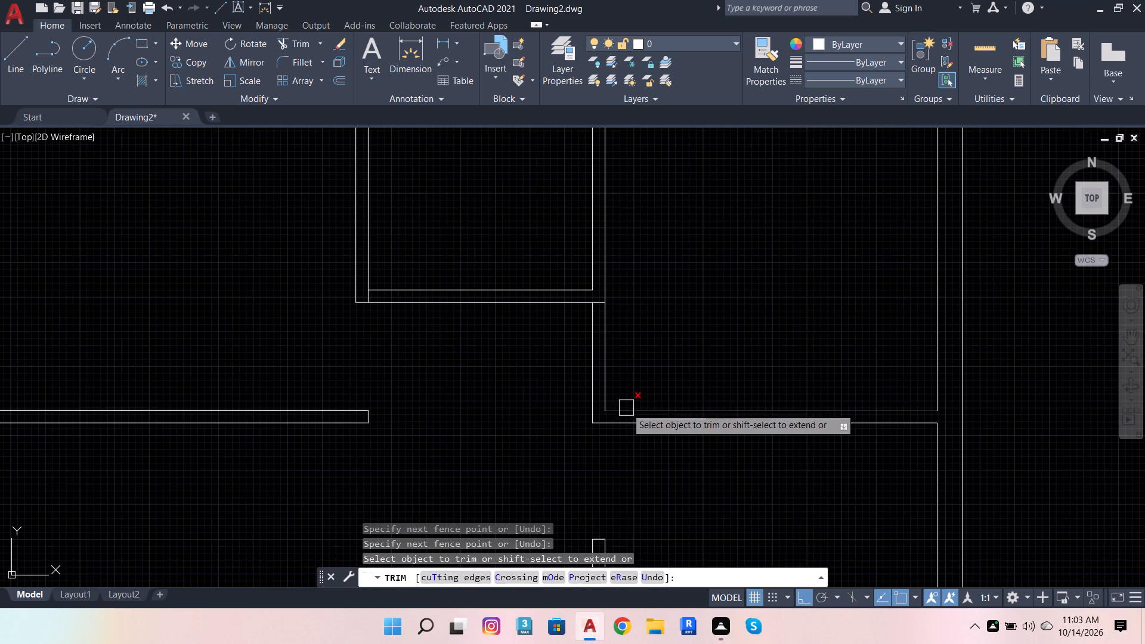
pyautogui.keyDown('shift'); pyautogui.click(628, 407); pyautogui.keyUp('shift')
pyautogui.click(636, 380)
pyautogui.click(510, 379)
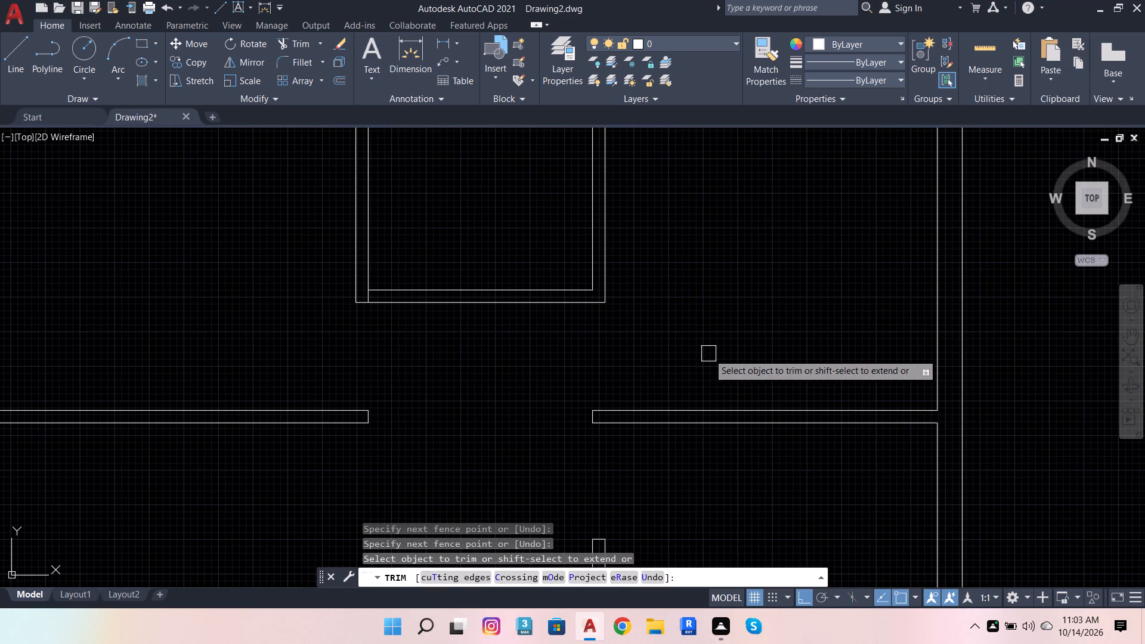
# Trim the leftover wall line stub at the toilet's lower-left corner.
pyautogui.scroll(3, 375, 303)
pyautogui.click(333, 273)
pyautogui.scroll(-5, 519, 497)
pyautogui.scroll(2, 670, 456)
pyautogui.press('Escape')
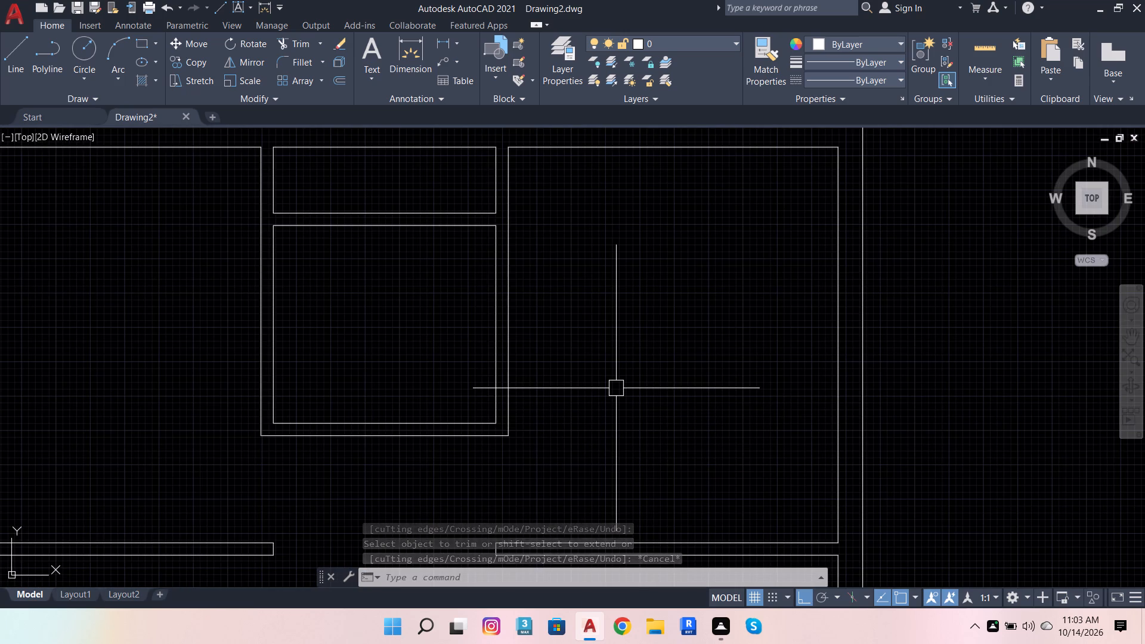
# Offset the toilet's left inner wall line 3' into the toilet.
pyautogui.click(281, 364)
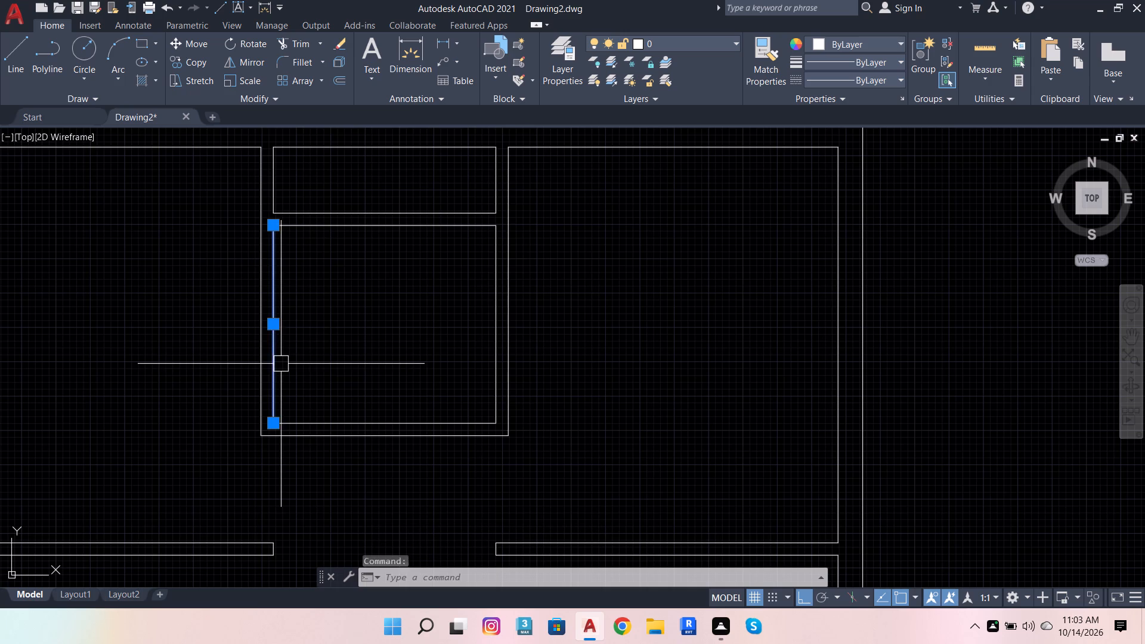
pyautogui.click(337, 84)
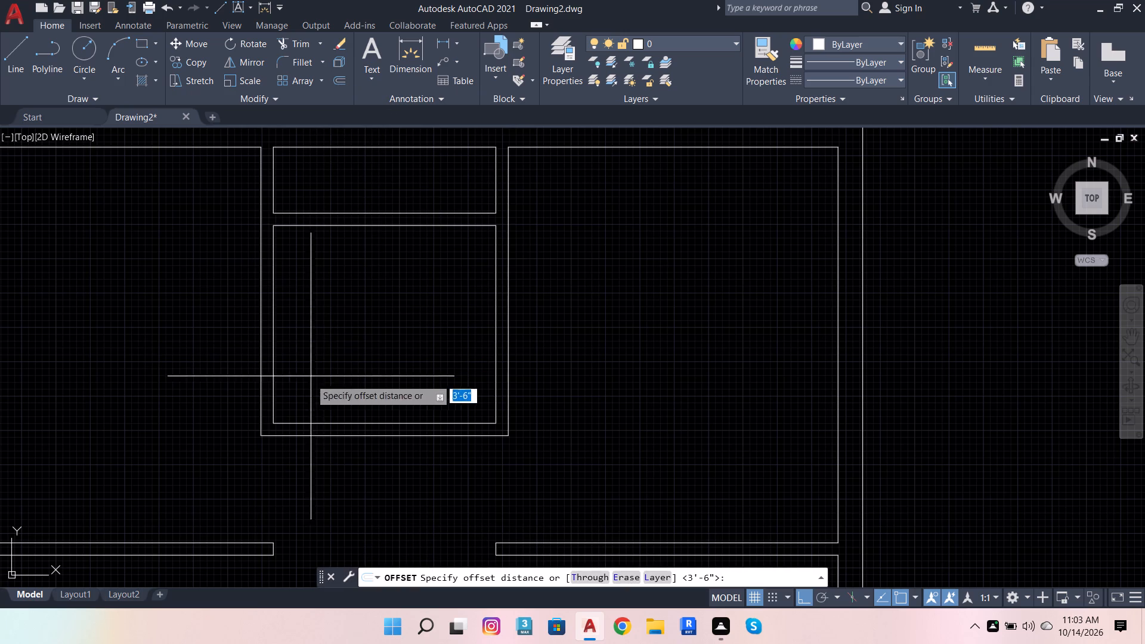
pyautogui.click(277, 426)
pyautogui.write("3'")
pyautogui.press('Return')
pyautogui.click(409, 397)
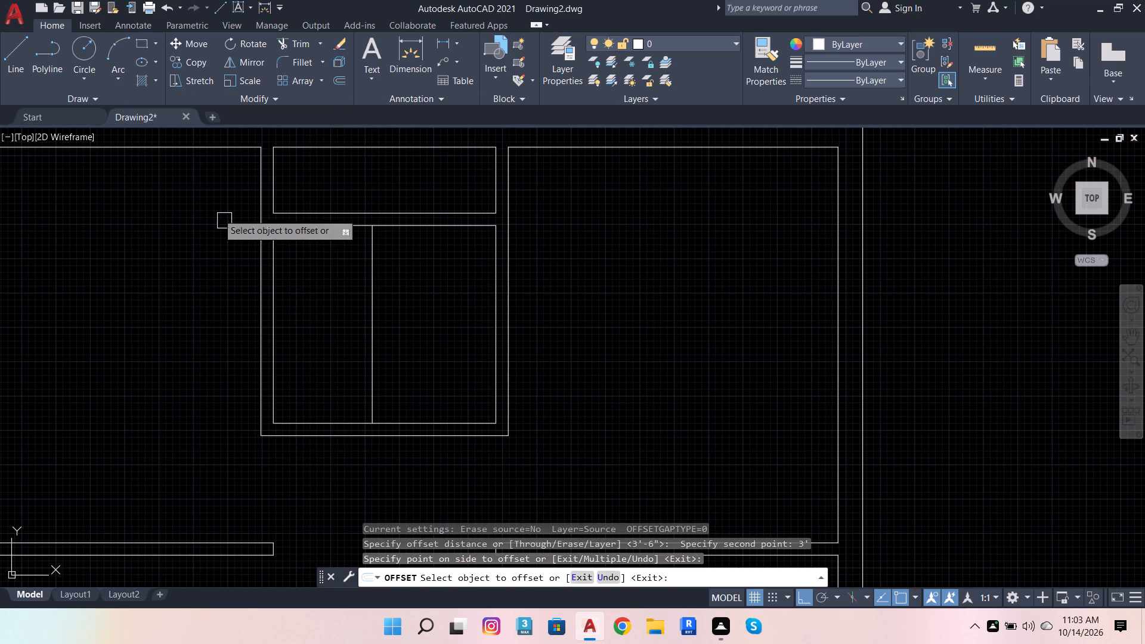
# Extend the toilet's left inner wall line and its 3' offset to the outer wall line, and trim the door opening between them.
pyautogui.click(305, 38)
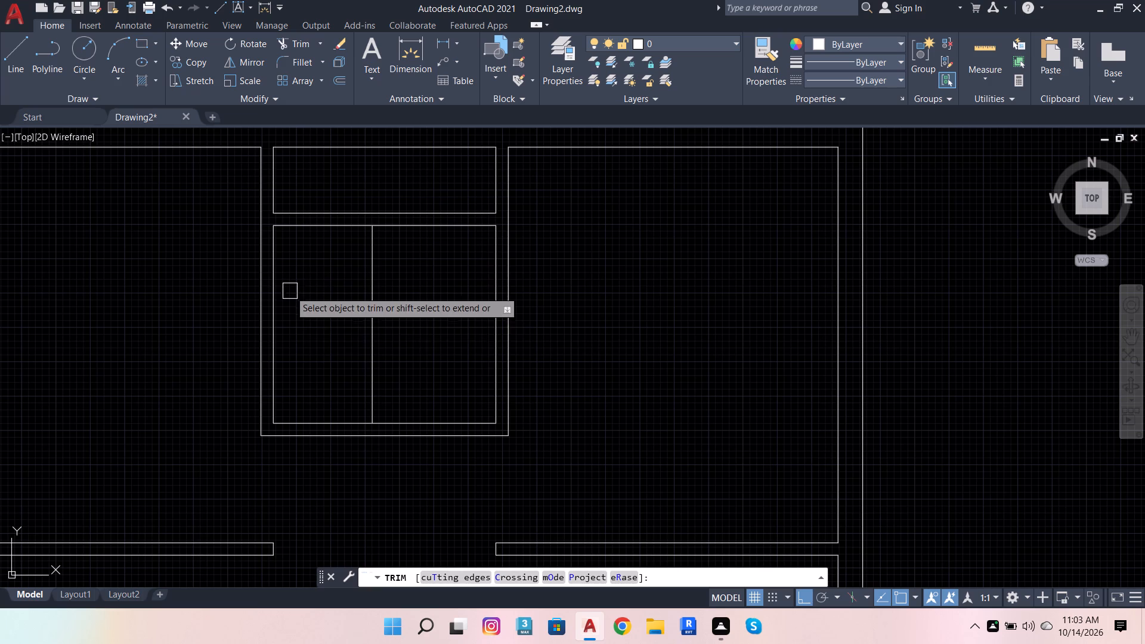
pyautogui.keyDown('shift'); pyautogui.click(277, 348); pyautogui.keyUp('shift')
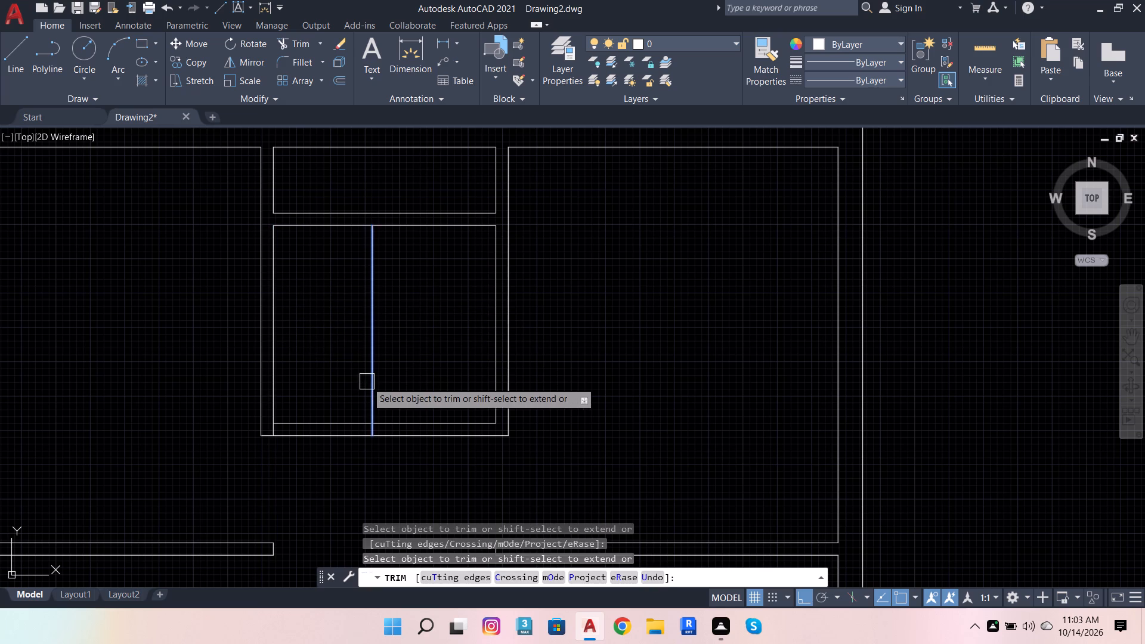
pyautogui.keyDown('shift'); pyautogui.click(368, 382); pyautogui.keyUp('shift')
pyautogui.click(380, 364)
pyautogui.click(329, 383)
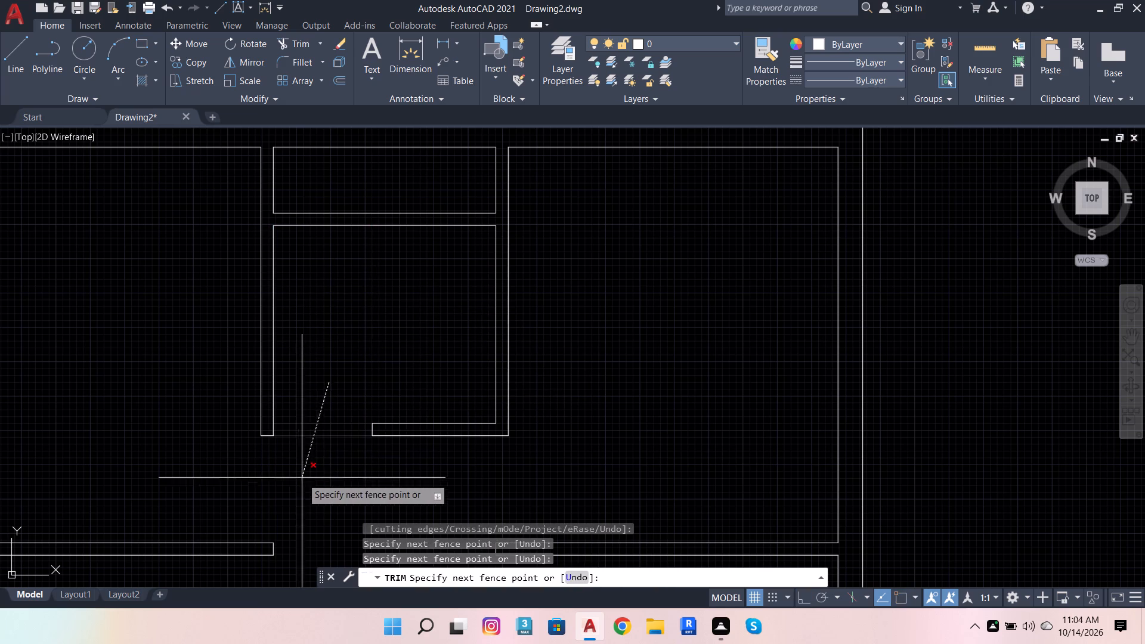
pyautogui.click(302, 478)
pyautogui.press('Escape')
pyautogui.press('Escape')
pyautogui.press('Escape')
pyautogui.press('Escape')
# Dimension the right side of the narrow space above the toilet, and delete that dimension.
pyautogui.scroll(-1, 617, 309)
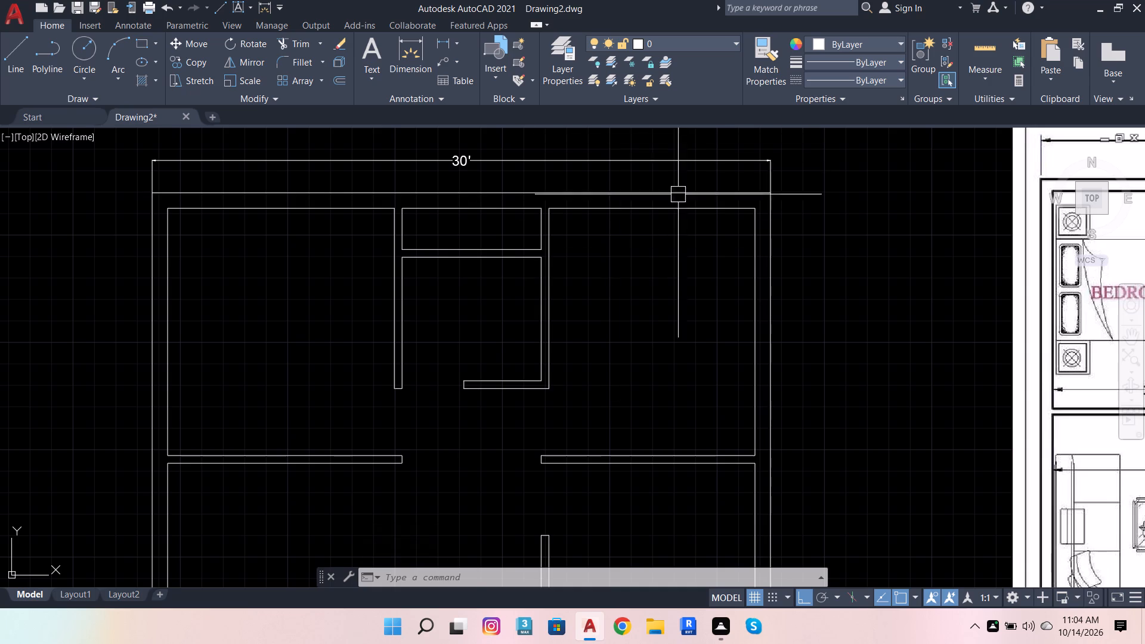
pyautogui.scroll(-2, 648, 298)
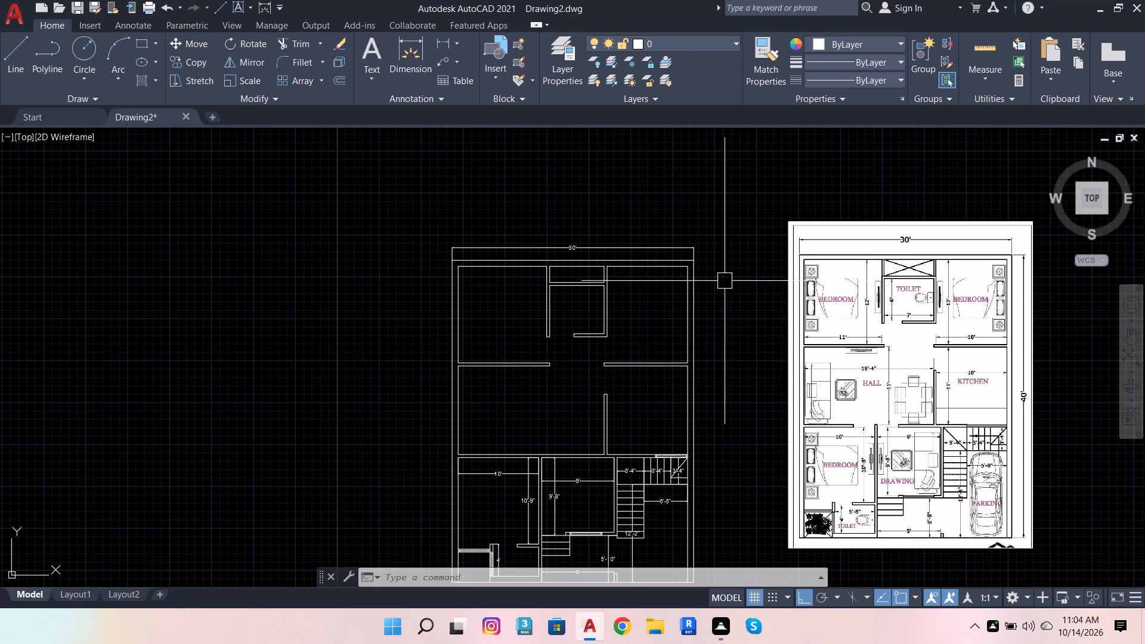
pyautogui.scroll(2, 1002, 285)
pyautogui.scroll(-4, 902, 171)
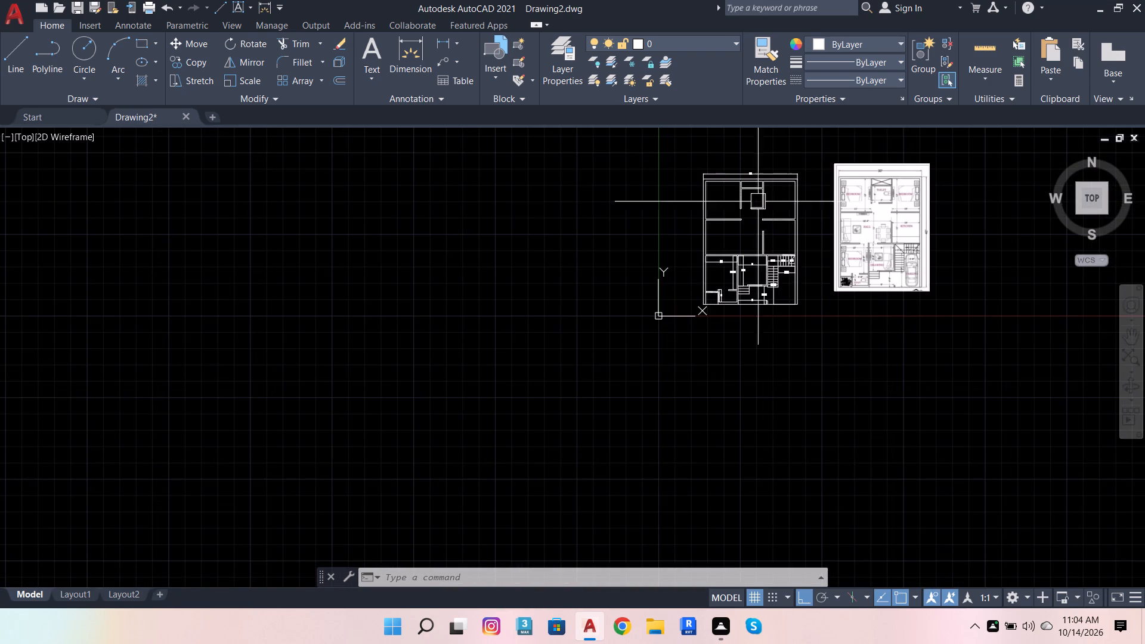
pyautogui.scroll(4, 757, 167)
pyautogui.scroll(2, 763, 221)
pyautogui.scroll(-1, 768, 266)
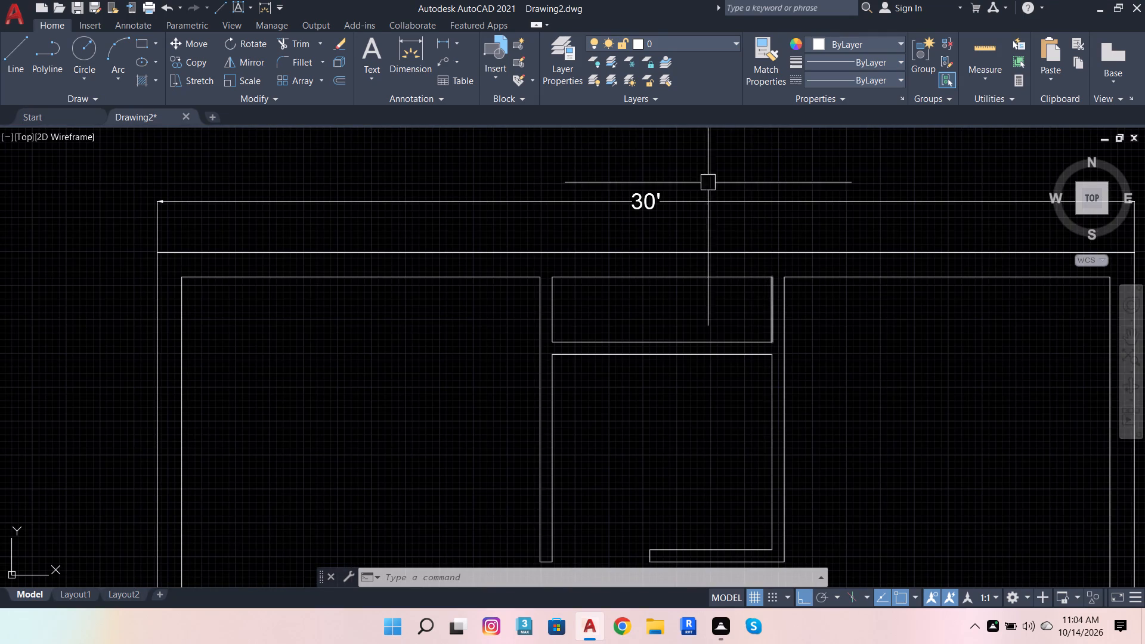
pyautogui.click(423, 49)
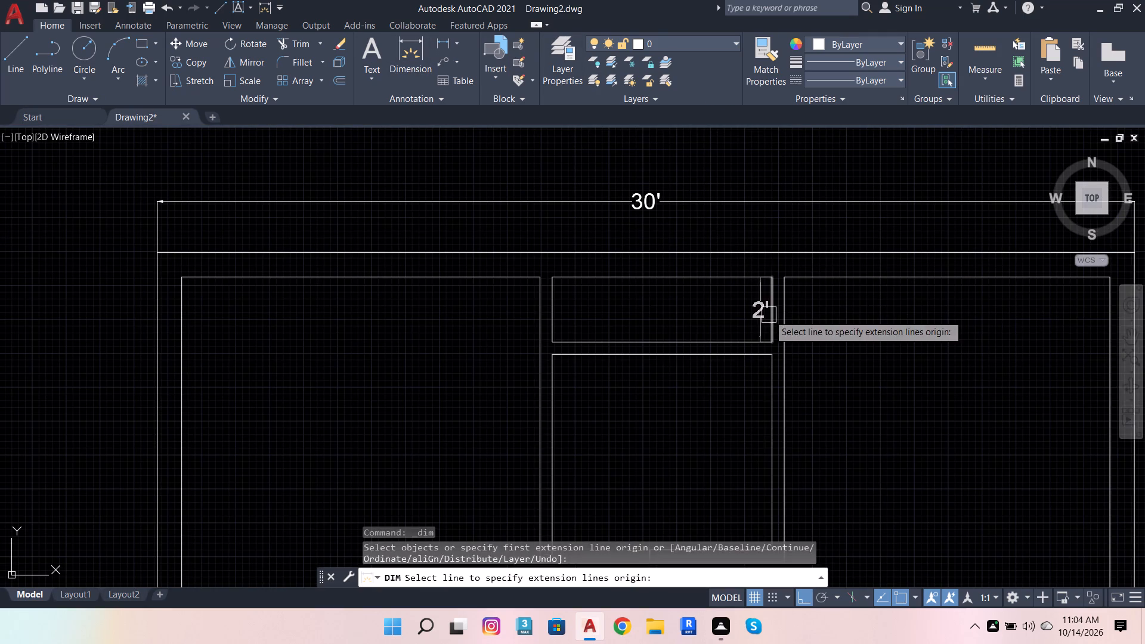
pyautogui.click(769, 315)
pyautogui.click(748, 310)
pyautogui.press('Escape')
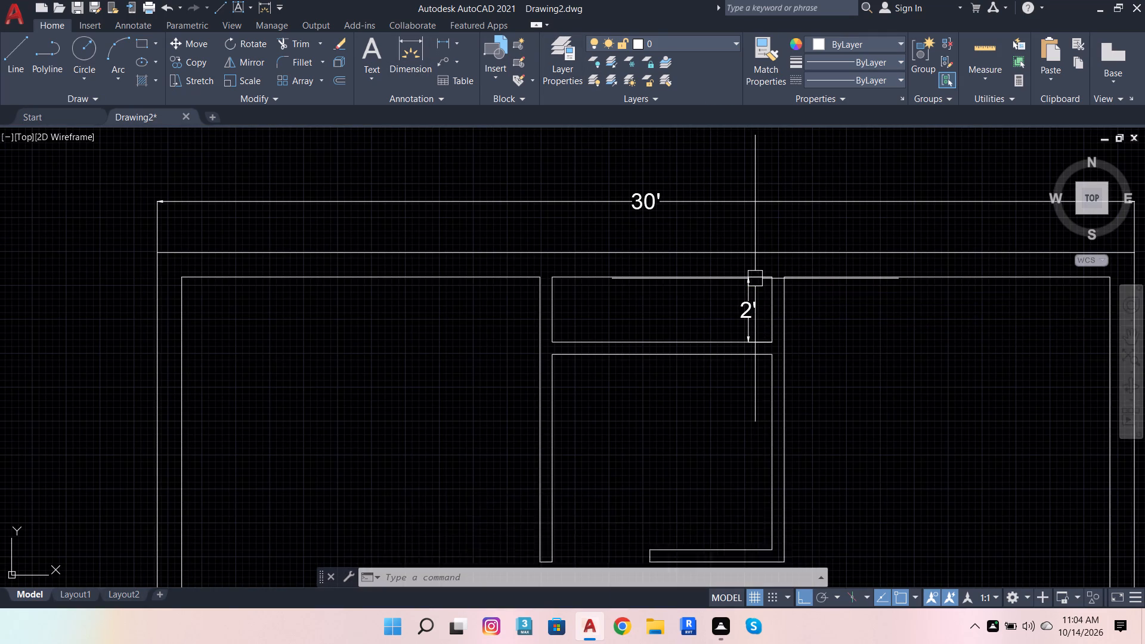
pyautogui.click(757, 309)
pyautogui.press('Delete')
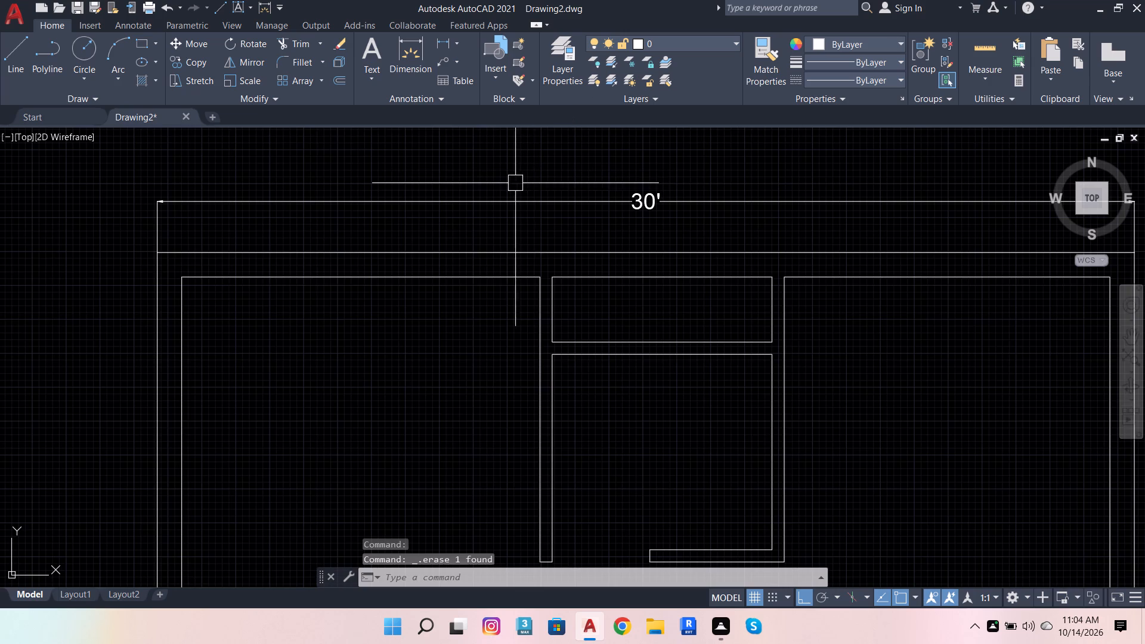
# Extend the bottom line of the narrow space above the toilet across both side walls to their bedroom-side faces.
pyautogui.scroll(-3, 506, 188)
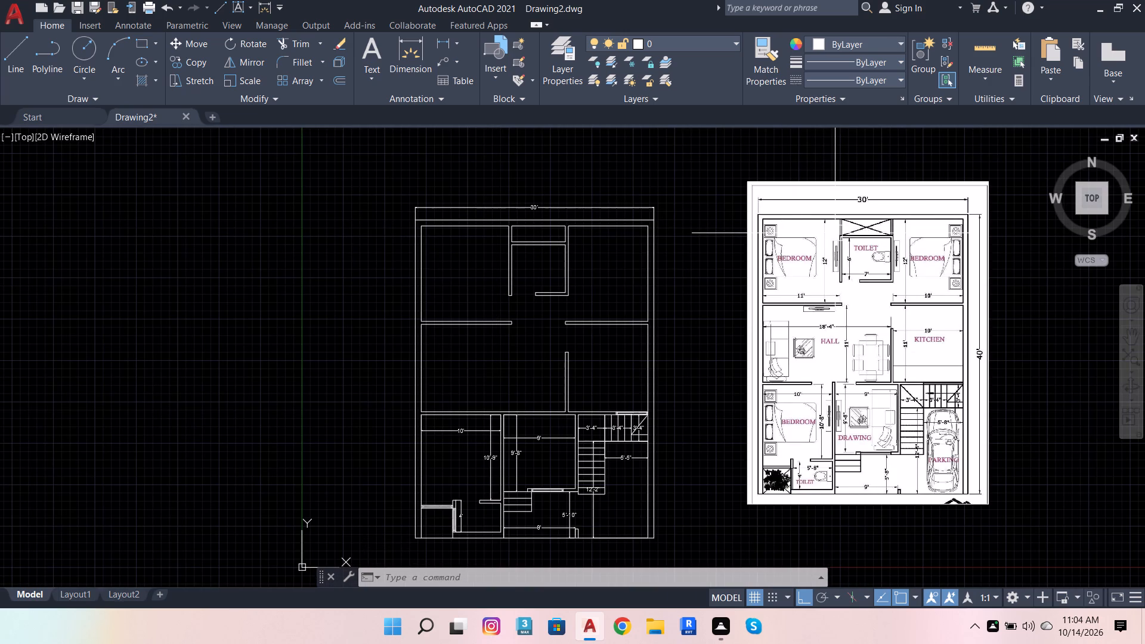
pyautogui.scroll(1, 912, 230)
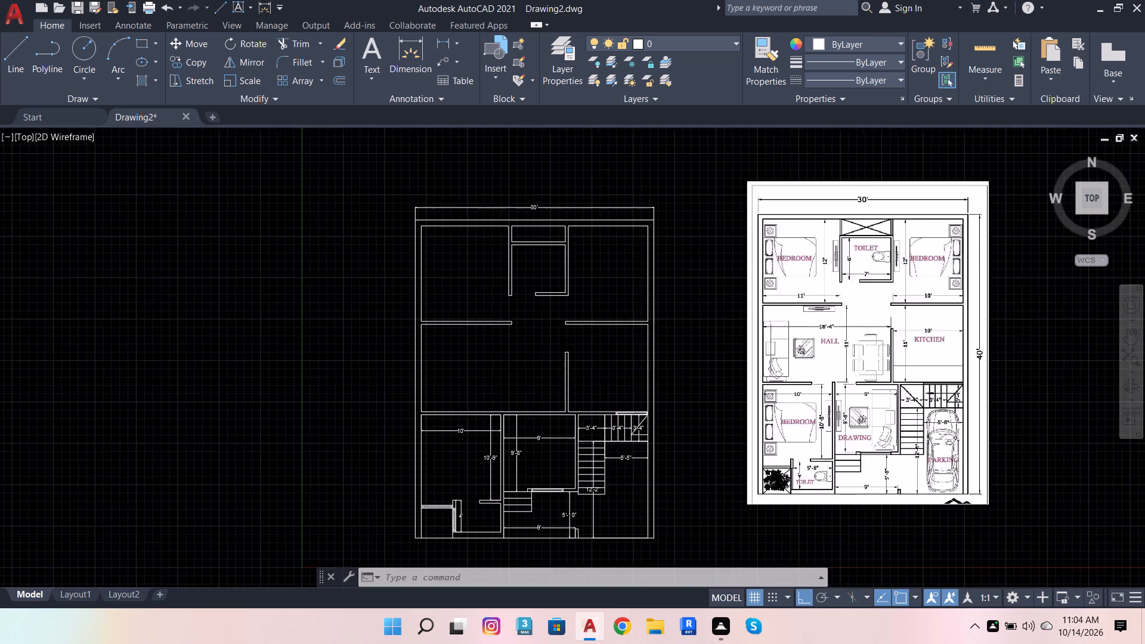
pyautogui.scroll(1, 912, 230)
pyautogui.scroll(-1, 850, 258)
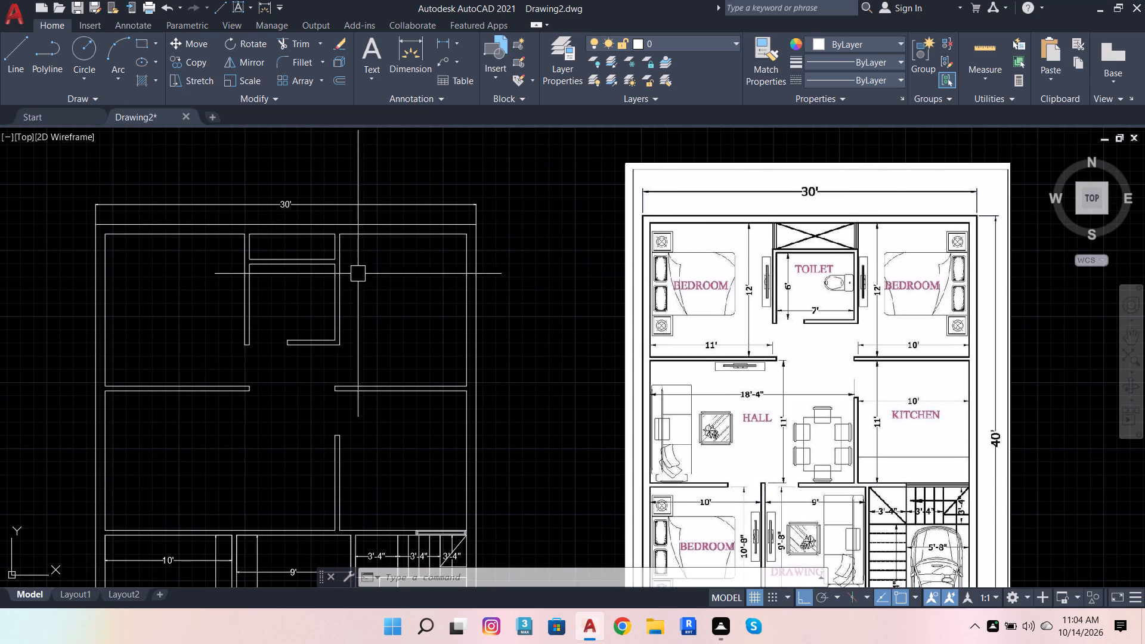
pyautogui.scroll(2, 124, 230)
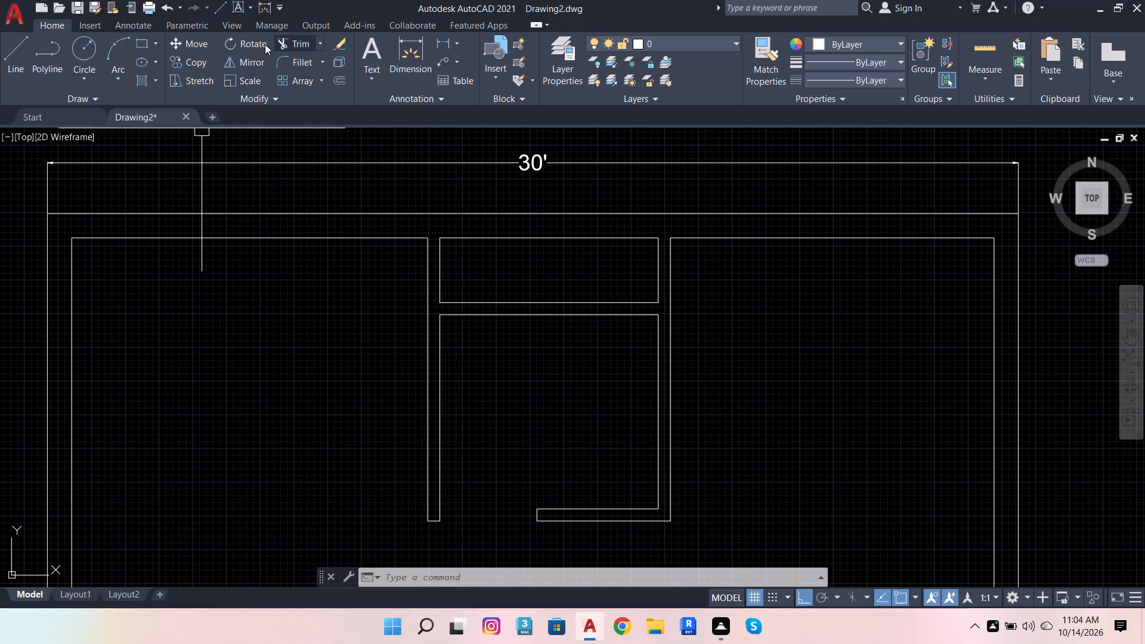
pyautogui.click(292, 45)
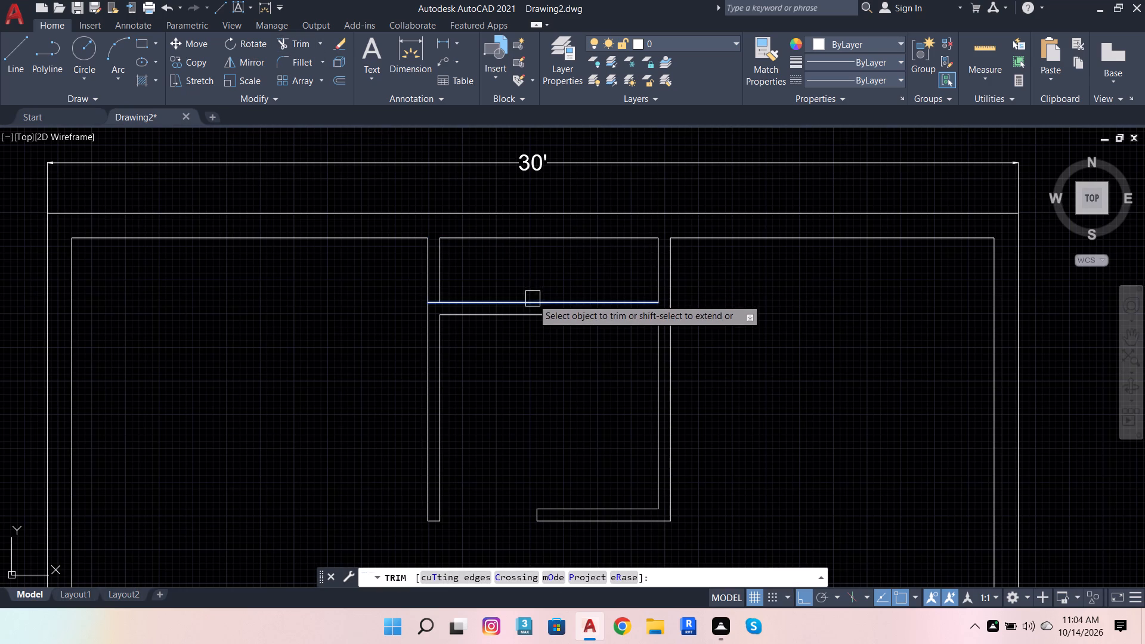
pyautogui.keyDown('shift'); pyautogui.click(534, 301); pyautogui.keyUp('shift')
pyautogui.press('Escape')
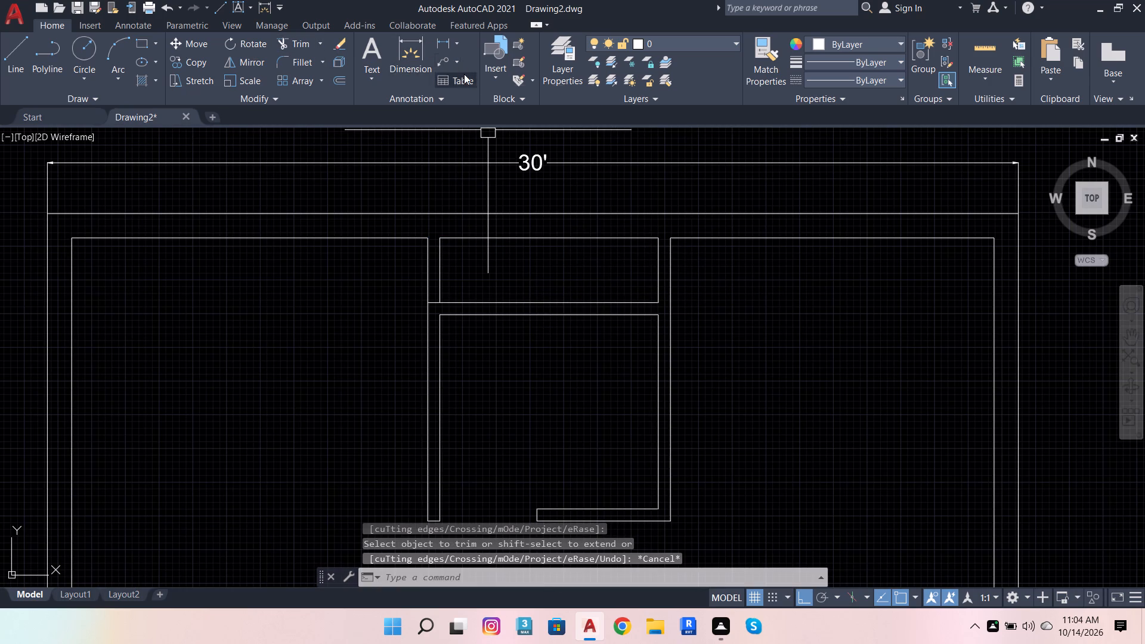
pyautogui.click(304, 40)
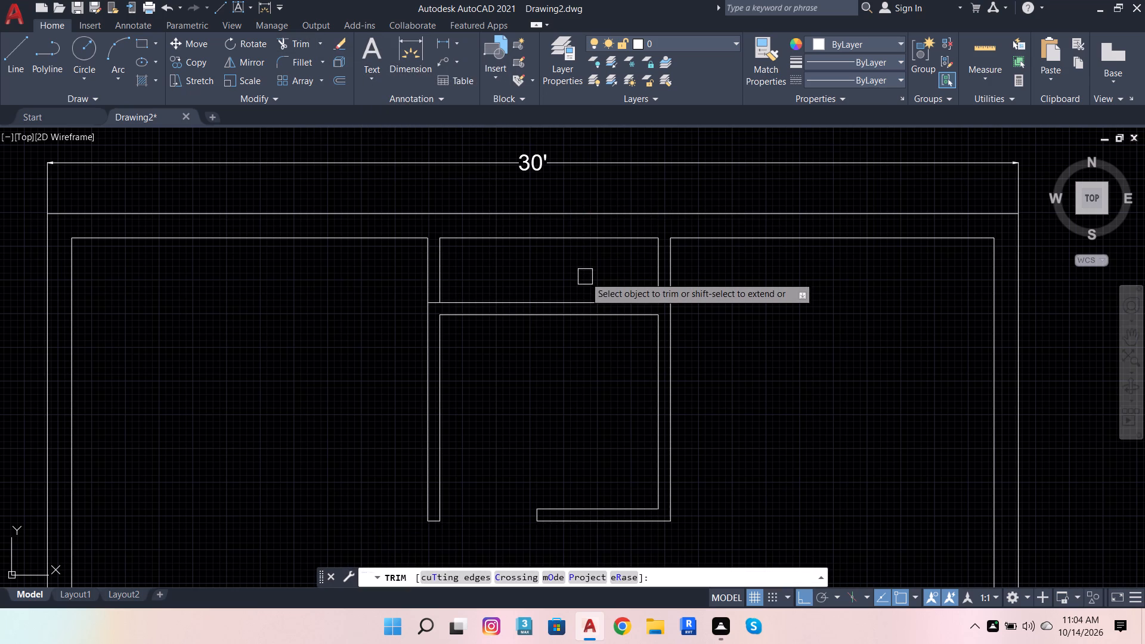
pyautogui.keyDown('shift'); pyautogui.click(595, 298); pyautogui.keyUp('shift')
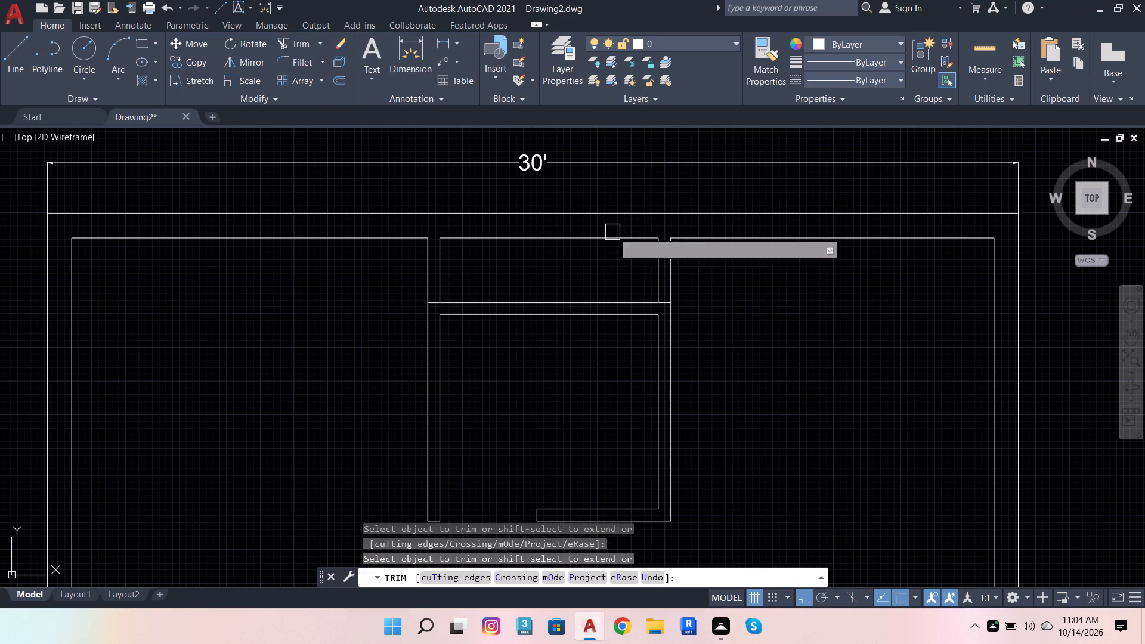
# Extend the top line of the narrow space above the toilet across both side walls to their bedroom-side faces.
pyautogui.keyDown('shift'); pyautogui.click(596, 240); pyautogui.keyUp('shift')
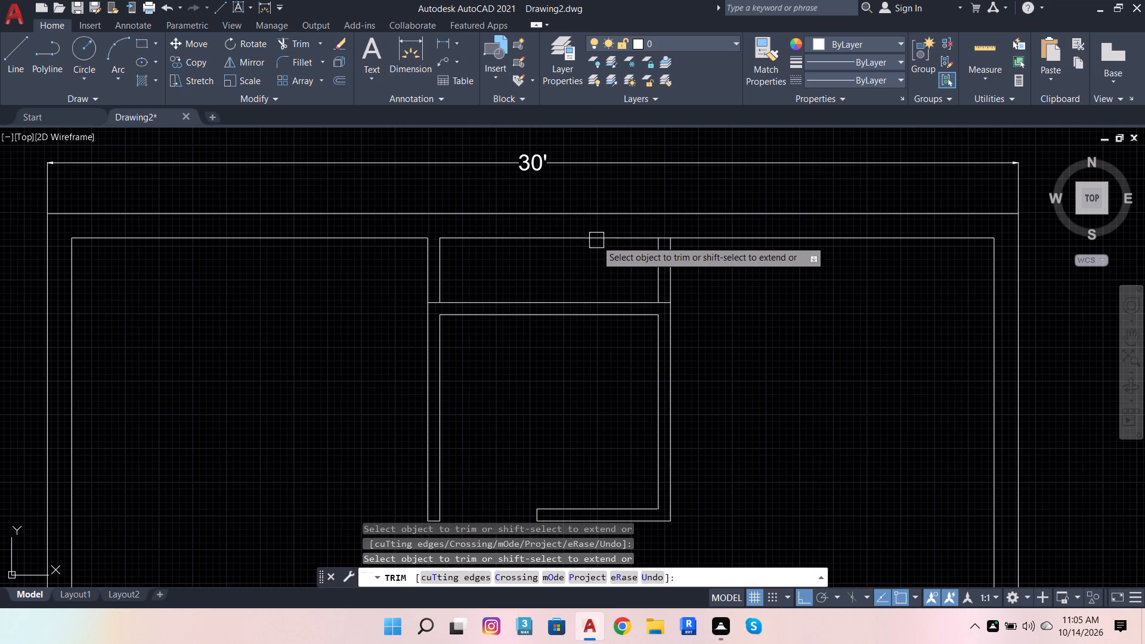
pyautogui.keyDown('shift'); pyautogui.click(533, 240); pyautogui.keyUp('shift')
pyautogui.press('Escape')
pyautogui.press('Escape')
pyautogui.press('Escape')
pyautogui.press('Escape')
pyautogui.press('Escape')
pyautogui.press('Escape')
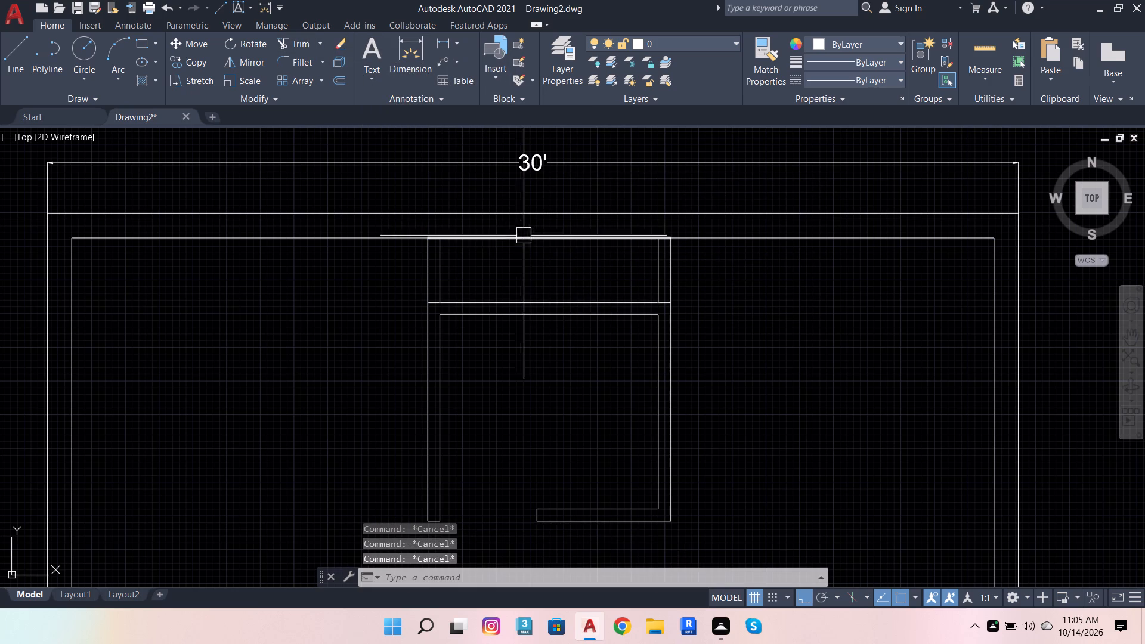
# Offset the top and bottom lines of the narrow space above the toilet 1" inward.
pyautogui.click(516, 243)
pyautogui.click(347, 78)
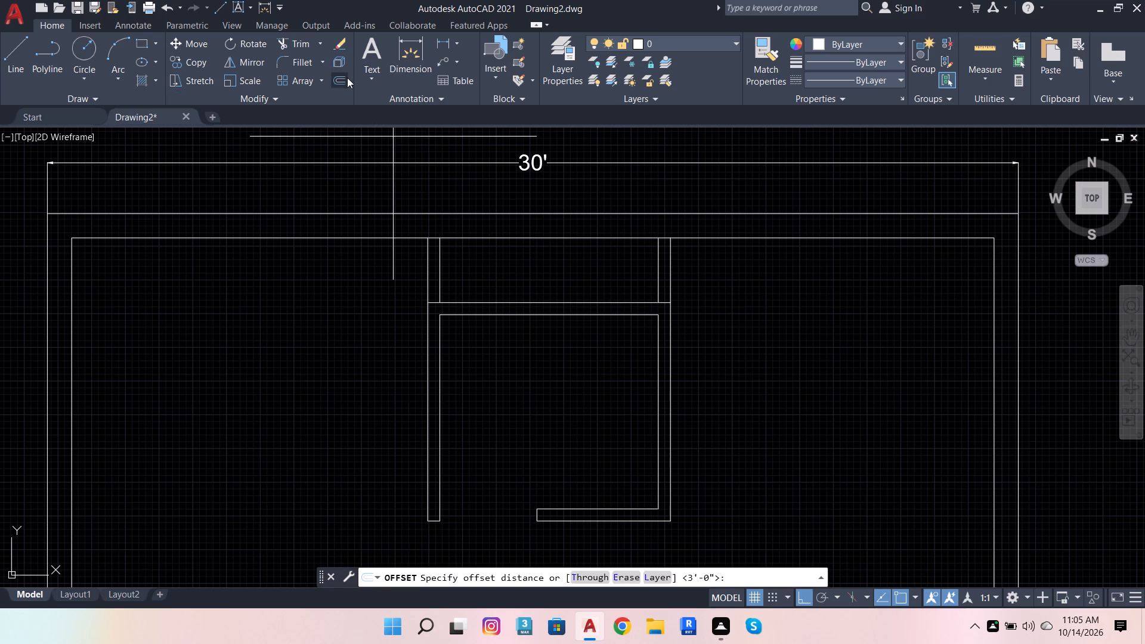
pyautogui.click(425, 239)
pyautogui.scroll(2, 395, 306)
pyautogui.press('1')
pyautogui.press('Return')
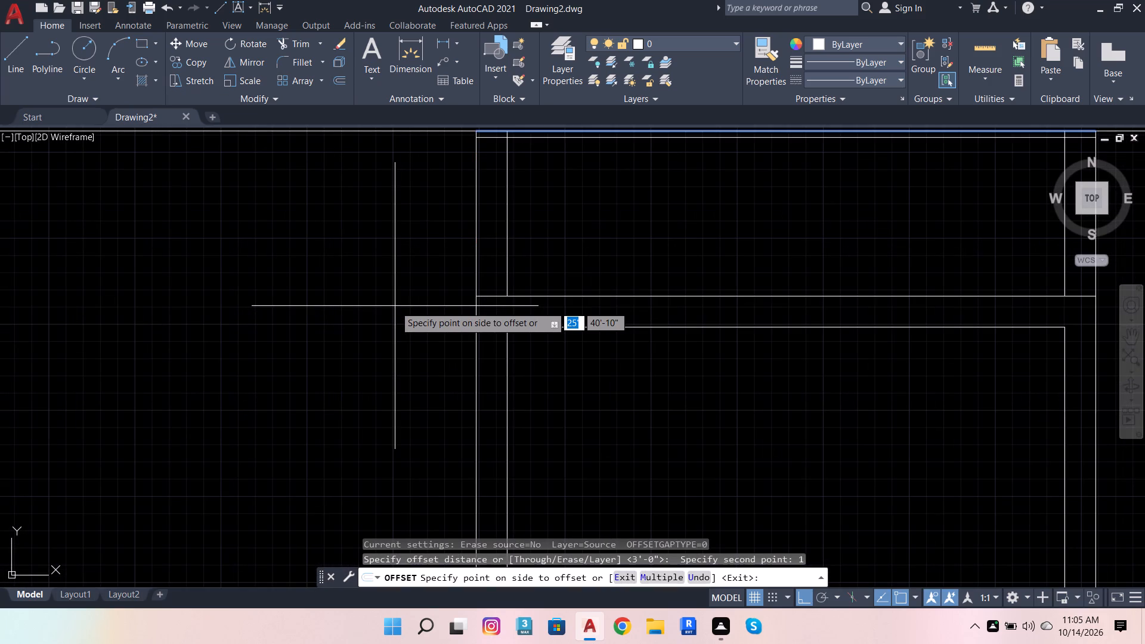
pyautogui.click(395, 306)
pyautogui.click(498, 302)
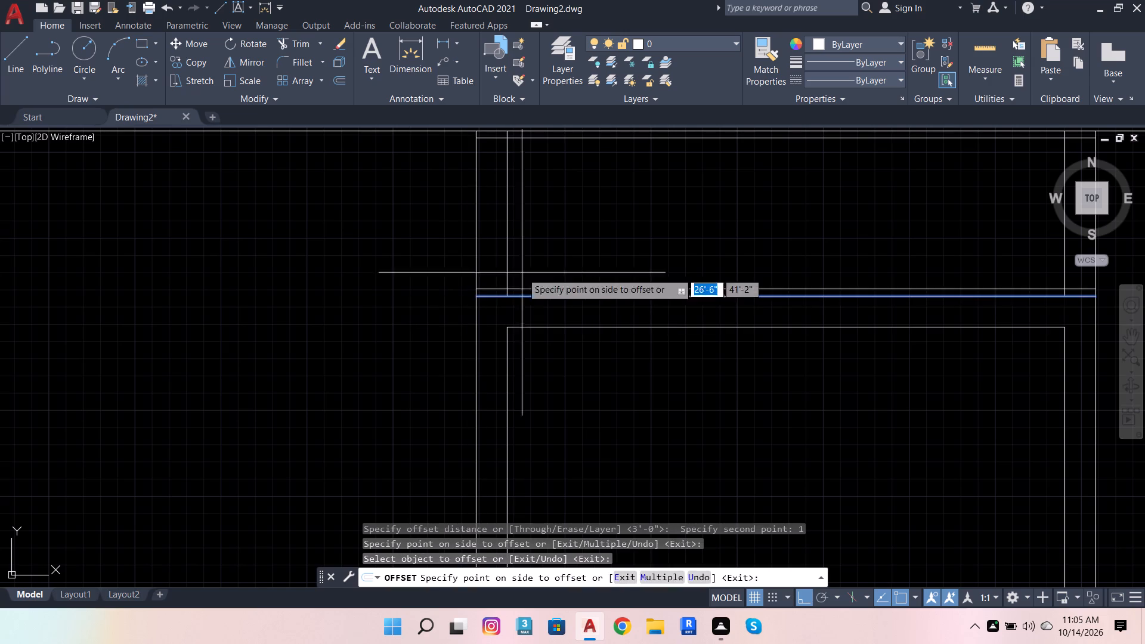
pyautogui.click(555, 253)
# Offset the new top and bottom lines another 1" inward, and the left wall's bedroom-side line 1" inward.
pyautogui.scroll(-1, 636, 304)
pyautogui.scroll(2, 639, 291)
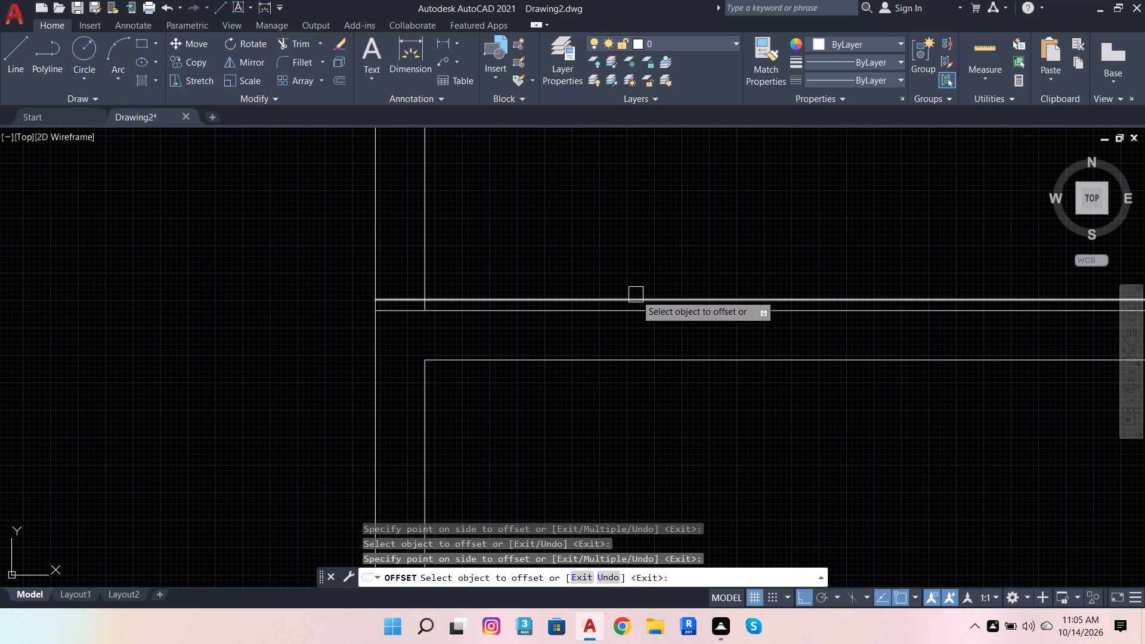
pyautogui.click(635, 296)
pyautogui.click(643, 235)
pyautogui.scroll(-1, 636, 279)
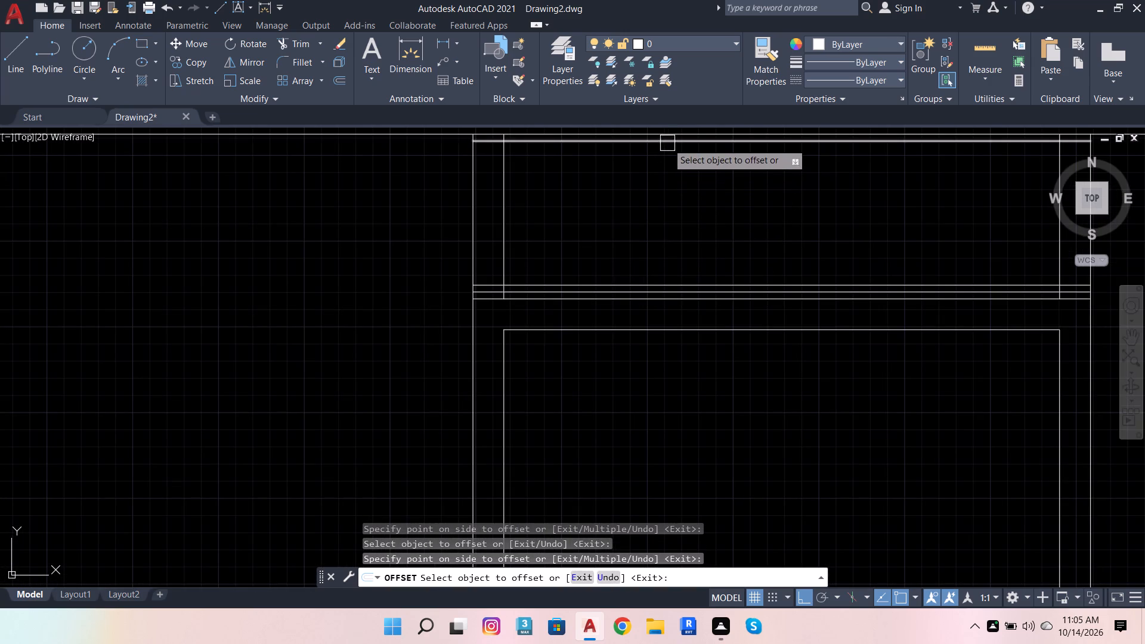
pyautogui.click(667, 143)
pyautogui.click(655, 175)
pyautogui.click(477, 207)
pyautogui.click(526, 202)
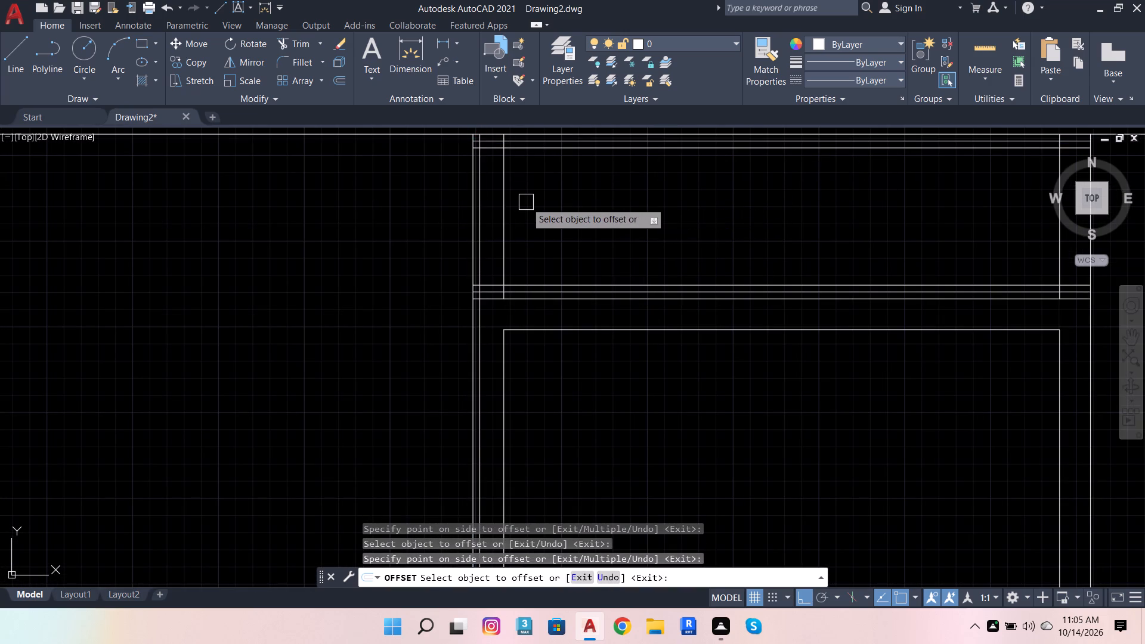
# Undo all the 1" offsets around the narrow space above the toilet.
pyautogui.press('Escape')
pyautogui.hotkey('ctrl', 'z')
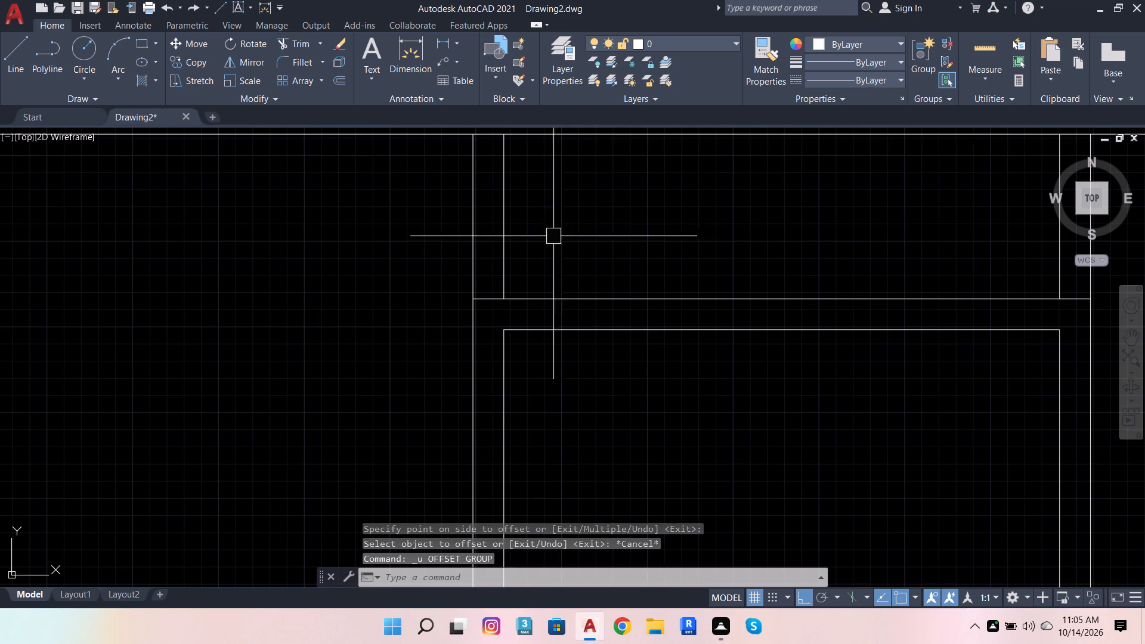
# Offset the top line of the narrow space above the toilet twice inward, at 1.4" spacing.
pyautogui.scroll(-3, 548, 248)
pyautogui.scroll(2, 573, 222)
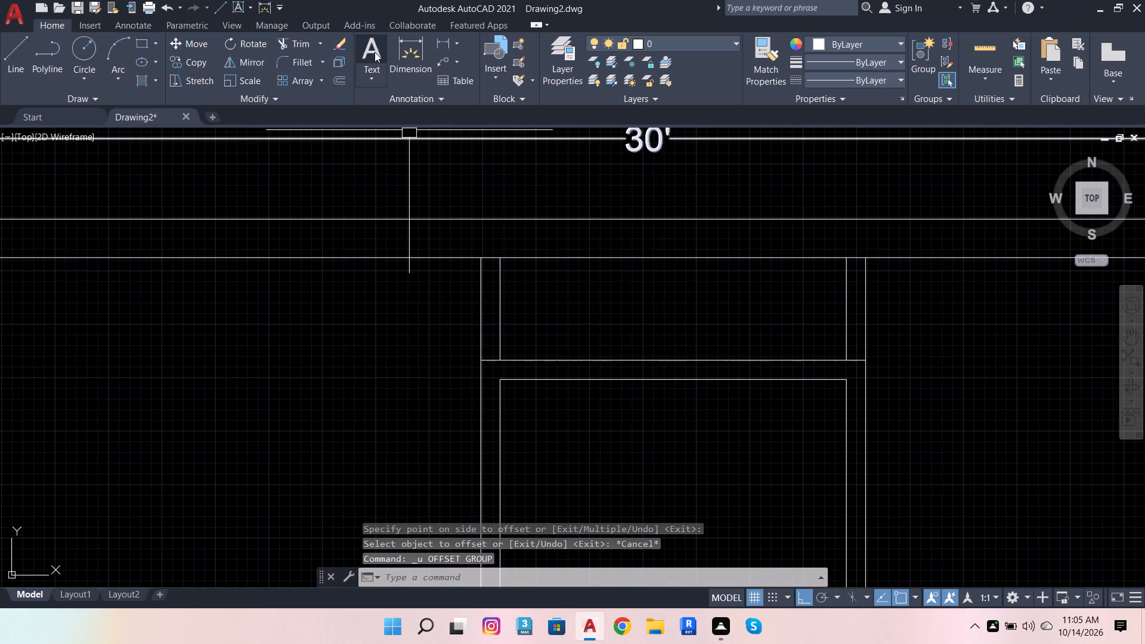
pyautogui.click(339, 80)
pyautogui.click(516, 255)
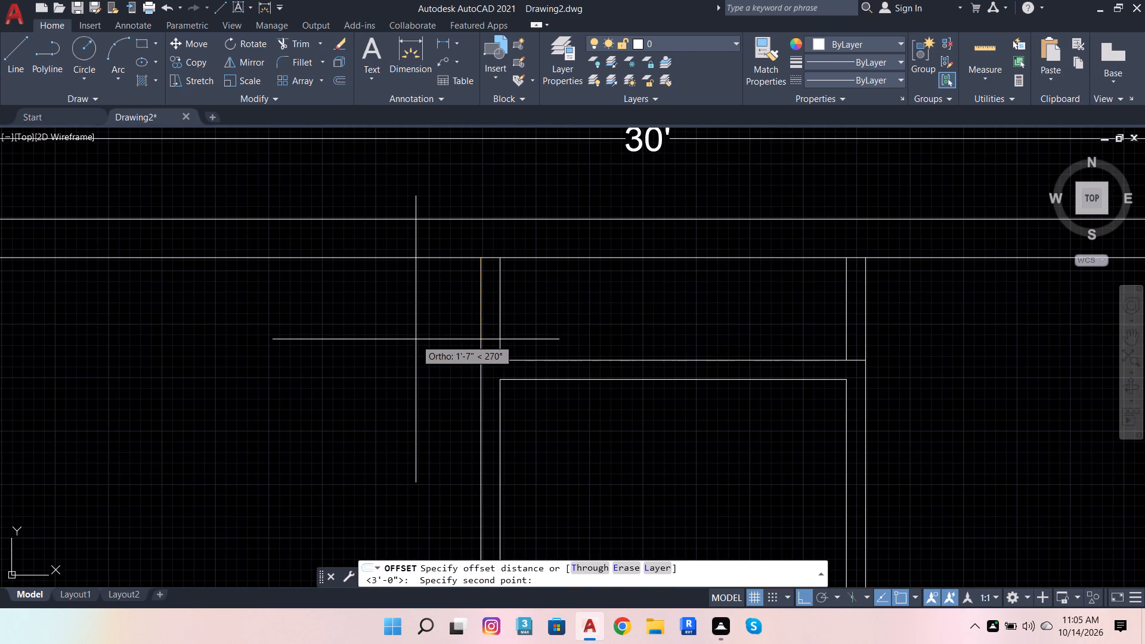
pyautogui.write('1.')
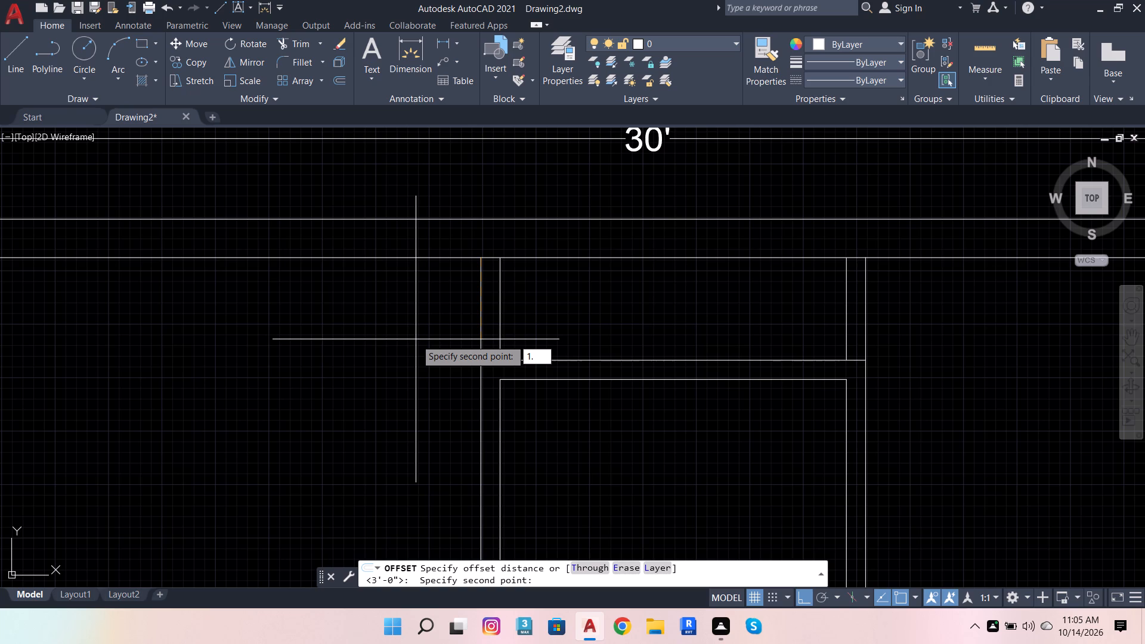
pyautogui.press('4')
pyautogui.press('Return')
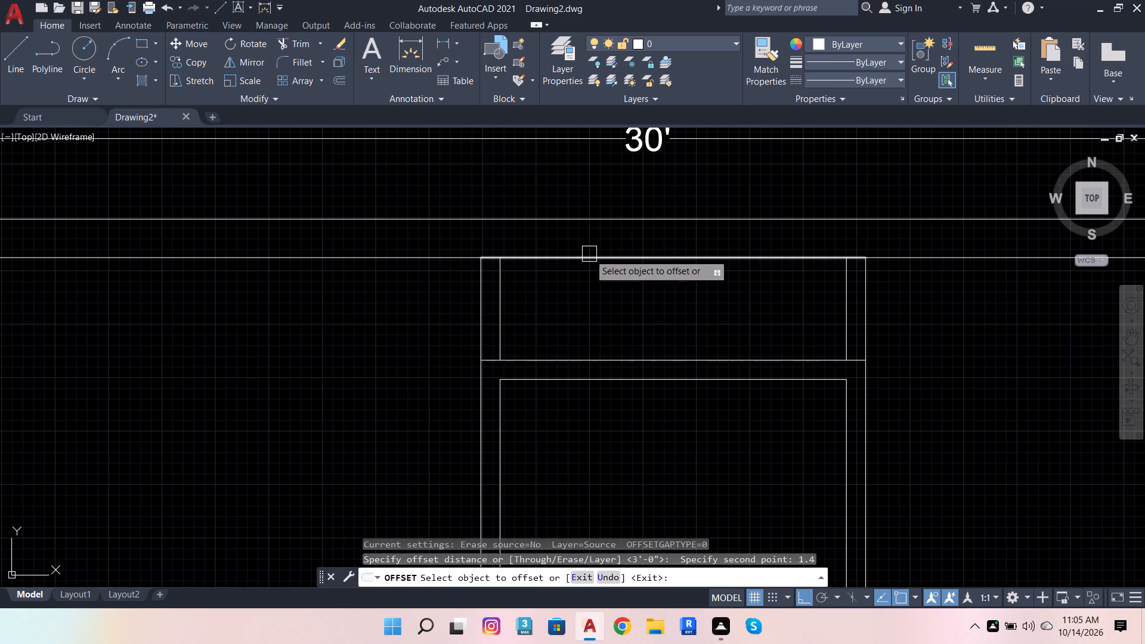
pyautogui.click(589, 255)
pyautogui.click(583, 308)
pyautogui.click(593, 271)
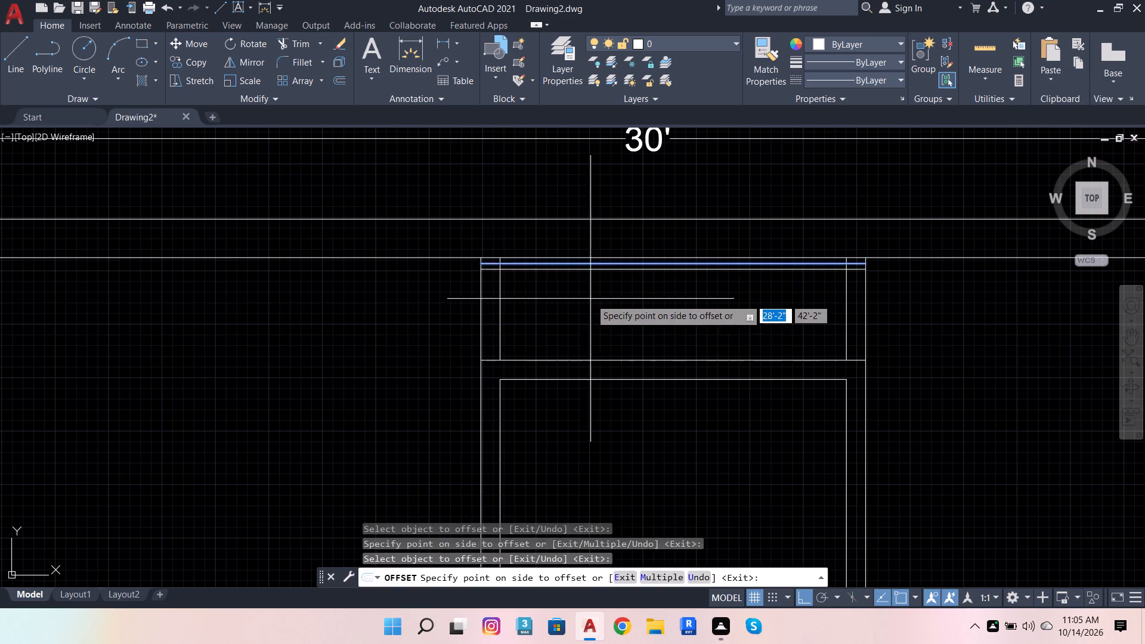
pyautogui.click(590, 301)
# Offset the bottom line of the narrow space above the toilet twice inward, at 1.4" spacing.
pyautogui.click(605, 361)
pyautogui.click(602, 315)
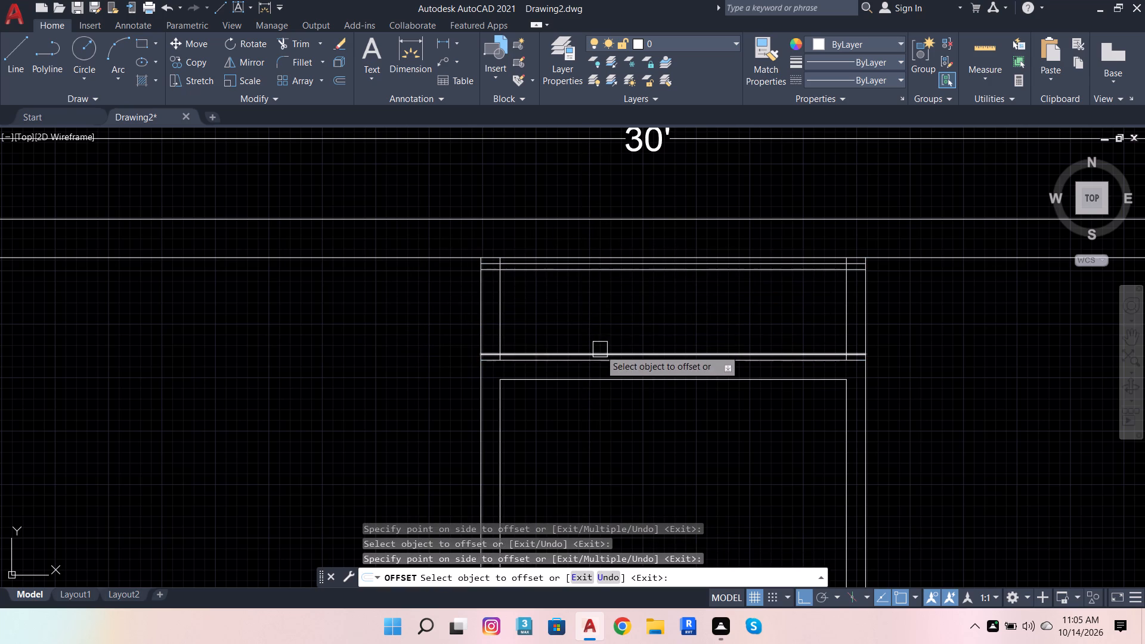
pyautogui.click(600, 349)
pyautogui.click(595, 320)
# Offset both lines of each side wall of the narrow space above the toilet 1.4" into the wall thickness.
pyautogui.click(503, 311)
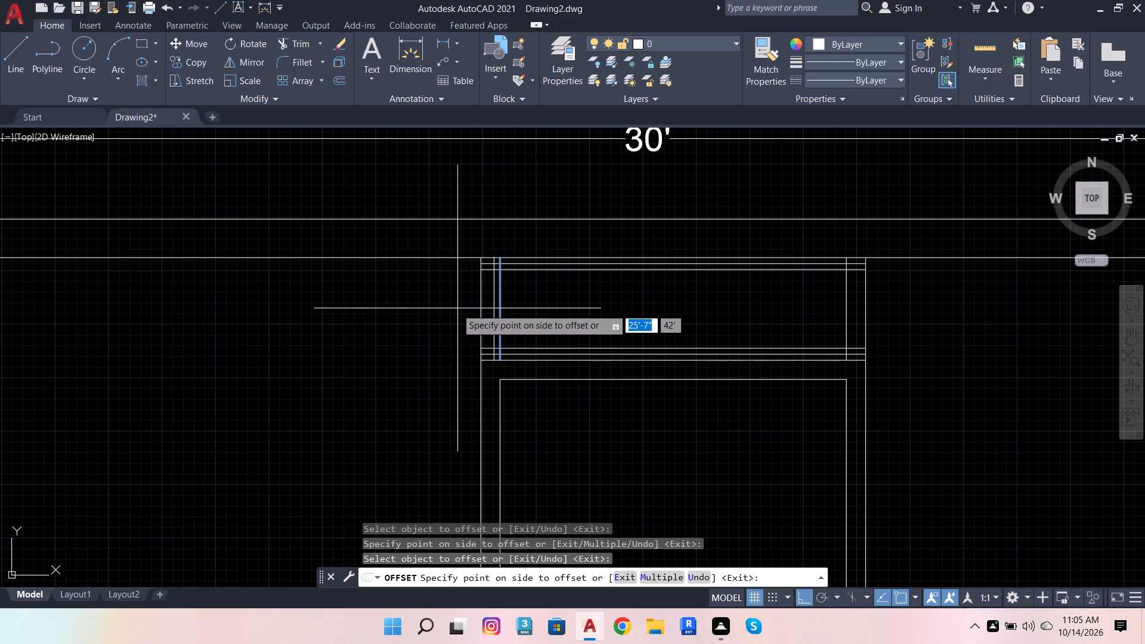
pyautogui.click(450, 308)
pyautogui.click(841, 302)
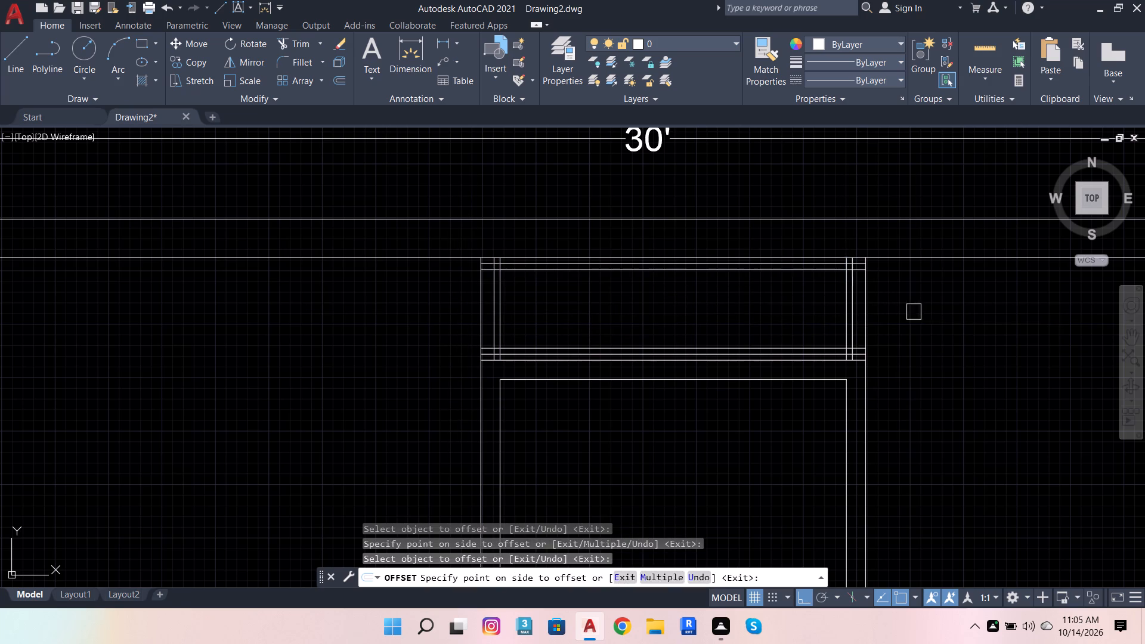
pyautogui.click(914, 312)
pyautogui.click(865, 326)
pyautogui.click(795, 321)
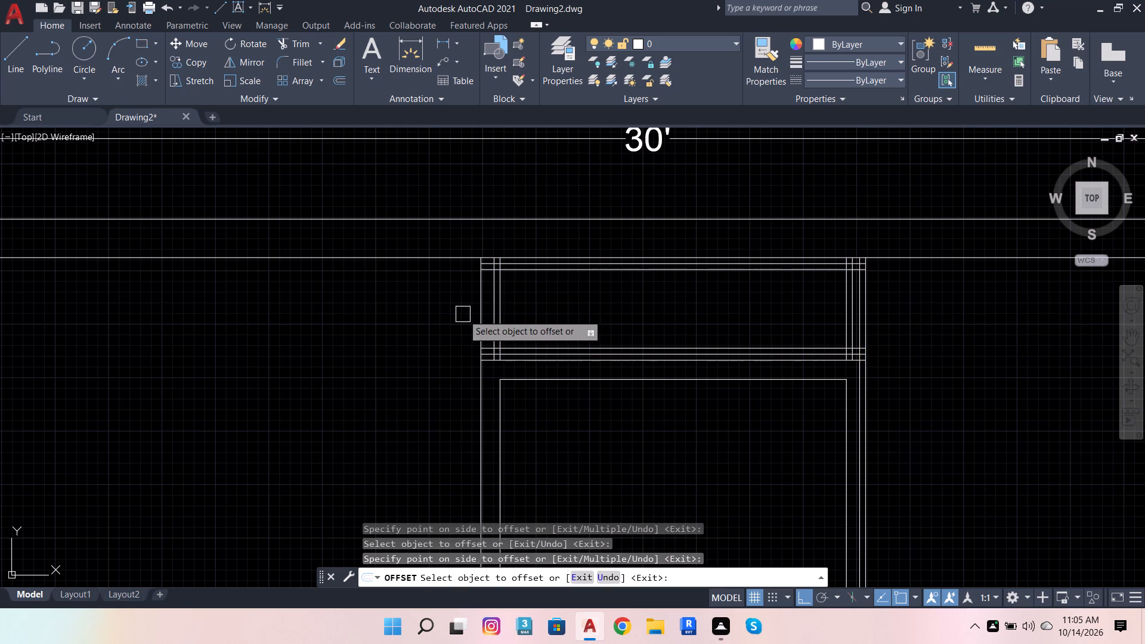
pyautogui.click(478, 310)
pyautogui.click(559, 314)
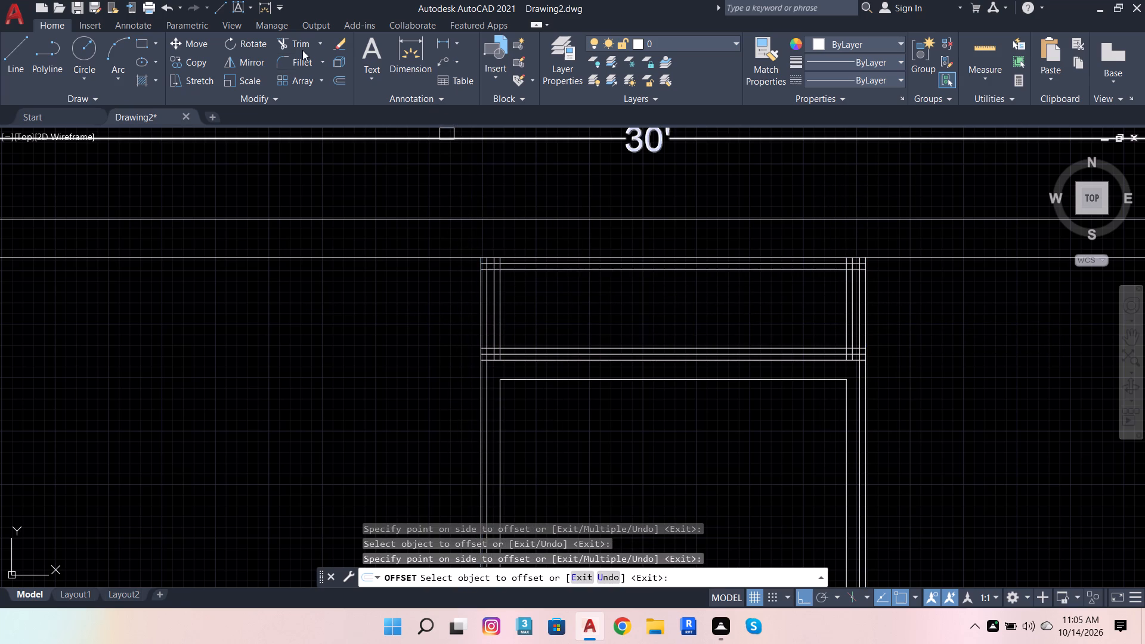
# Trim the overlapping offset lines at the top end of the narrow space's left wall into a nested frame corner.
pyautogui.click(302, 48)
pyautogui.scroll(5, 499, 244)
pyautogui.click(435, 306)
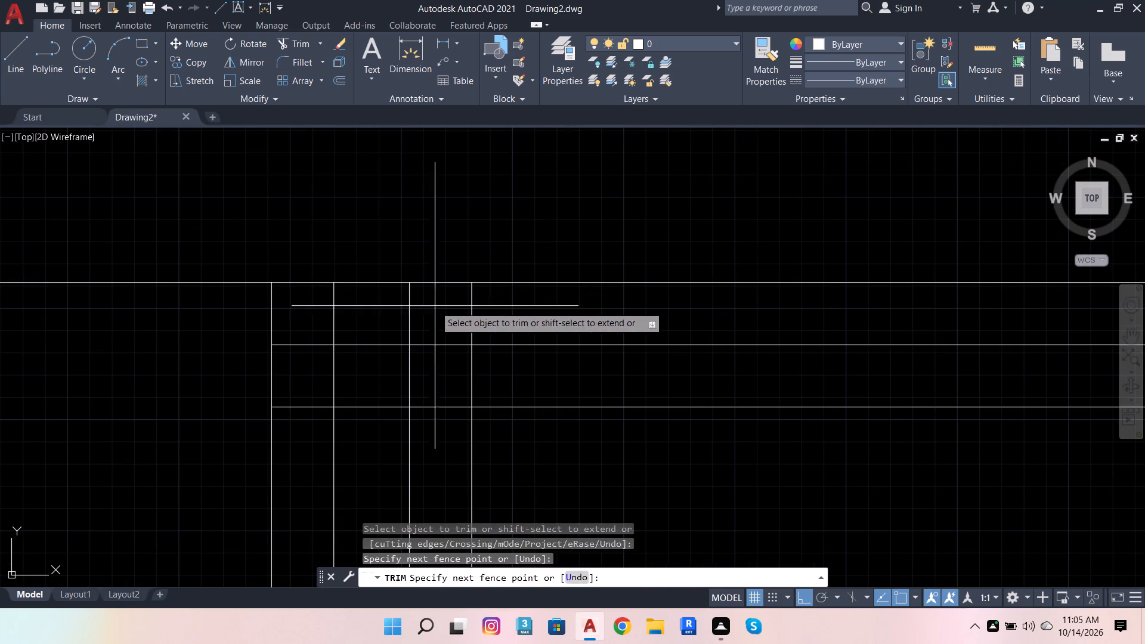
pyautogui.click(320, 304)
pyautogui.click(428, 408)
pyautogui.click(298, 406)
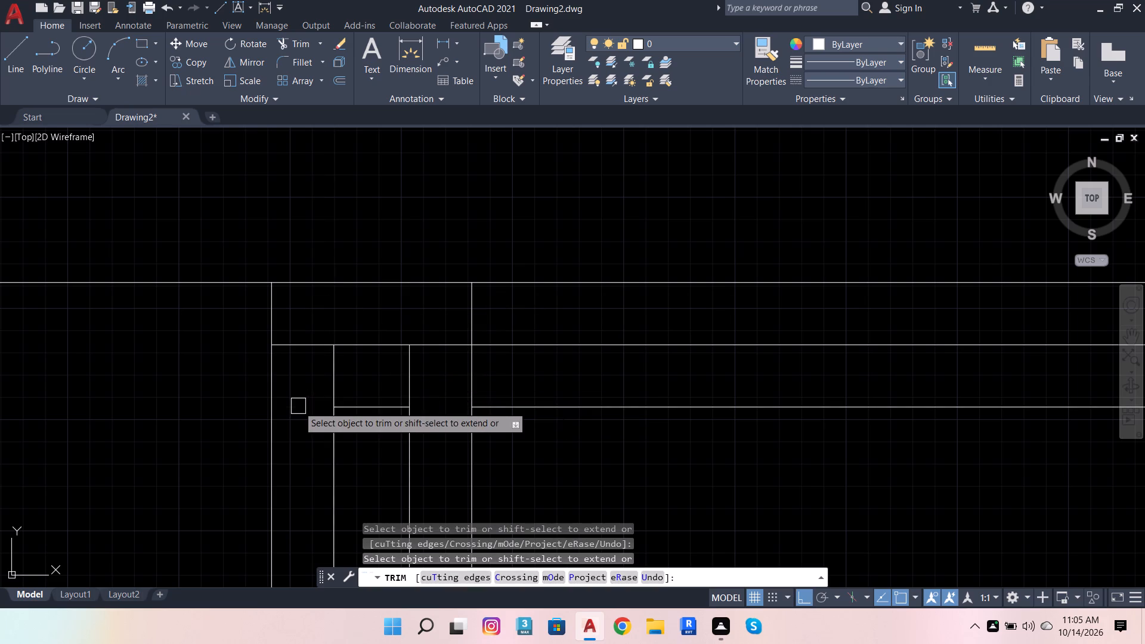
# Trim away the two top offset lines spanning the narrow space between its side walls.
pyautogui.scroll(-2, 480, 352)
pyautogui.click(570, 350)
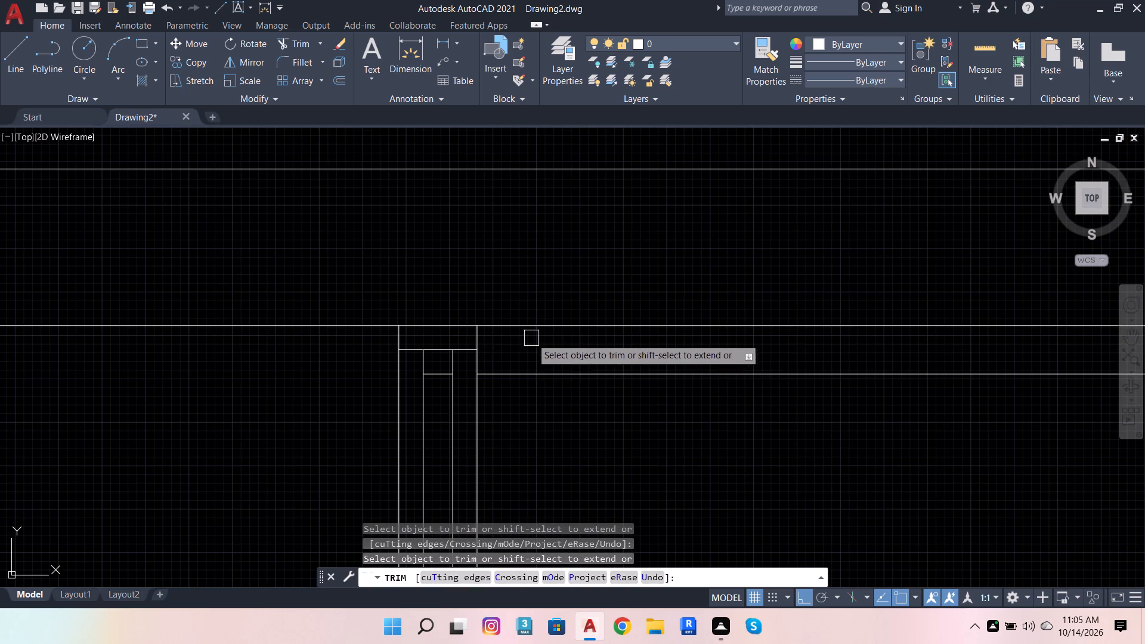
pyautogui.scroll(-2, 476, 328)
pyautogui.click(699, 348)
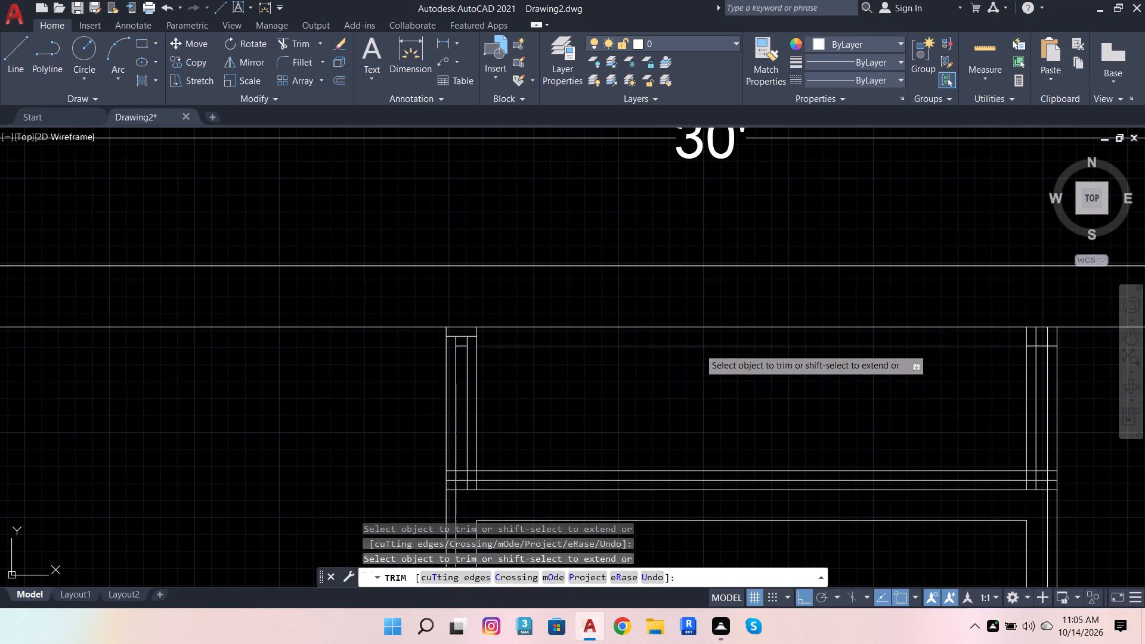
# Trim the overlapping offset lines at the bottom end of the left wall into a matching nested frame corner.
pyautogui.scroll(2, 468, 487)
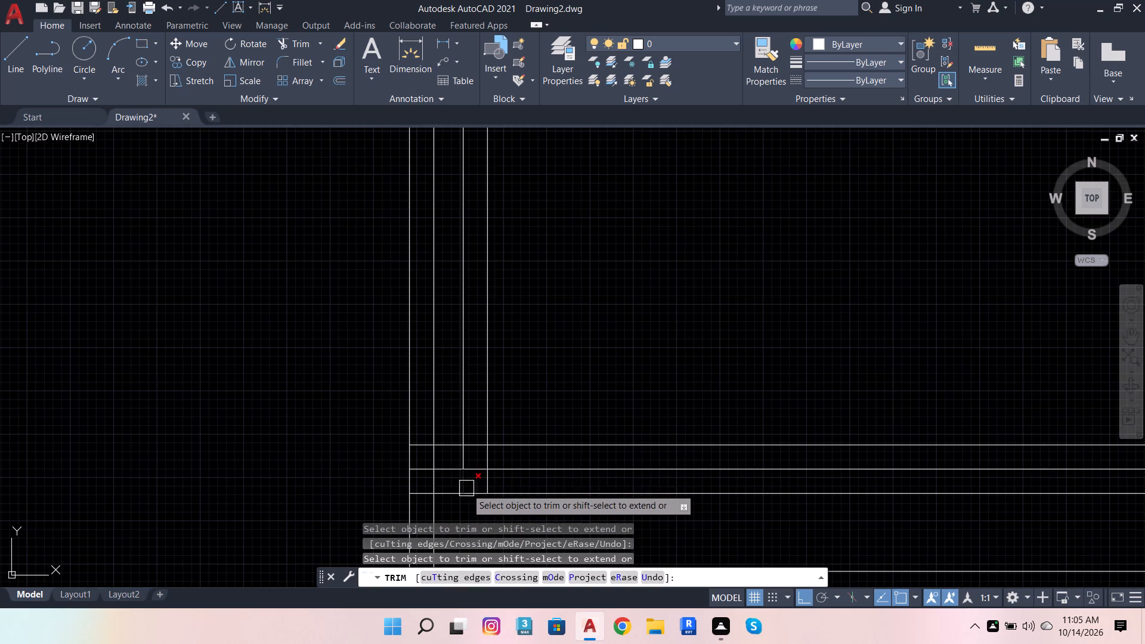
pyautogui.click(473, 479)
pyautogui.click(417, 482)
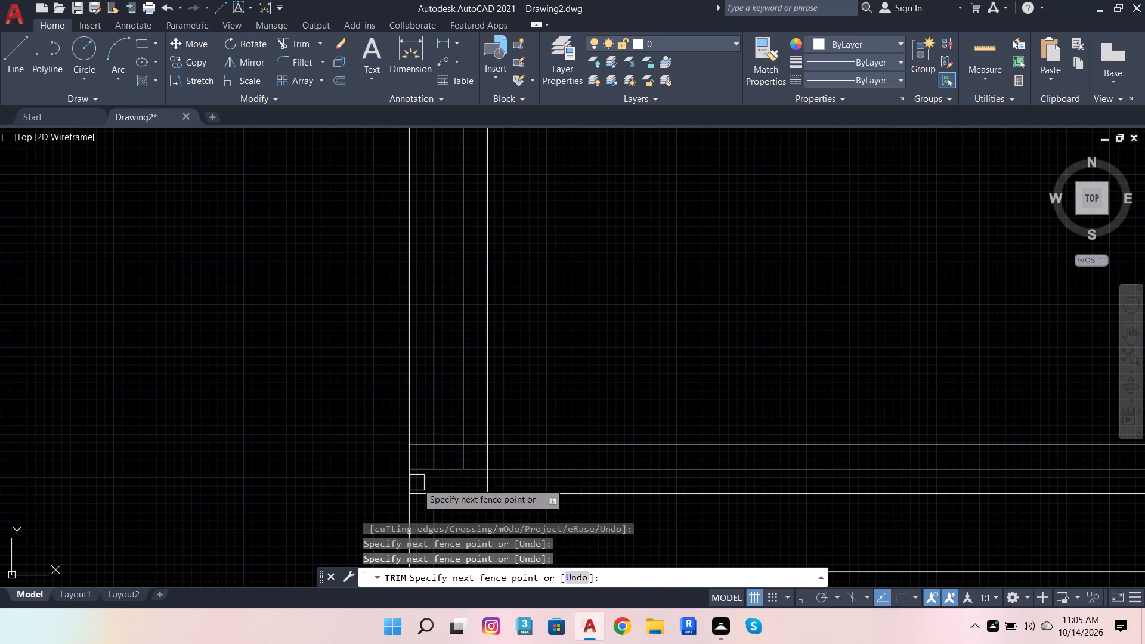
pyautogui.click(422, 445)
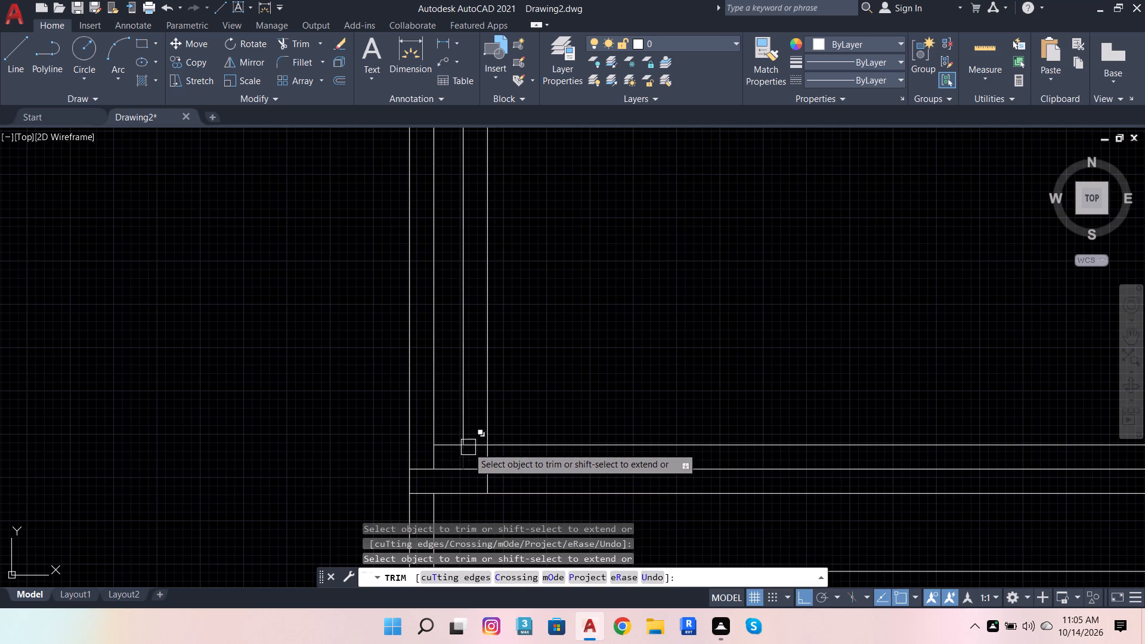
pyautogui.click(475, 442)
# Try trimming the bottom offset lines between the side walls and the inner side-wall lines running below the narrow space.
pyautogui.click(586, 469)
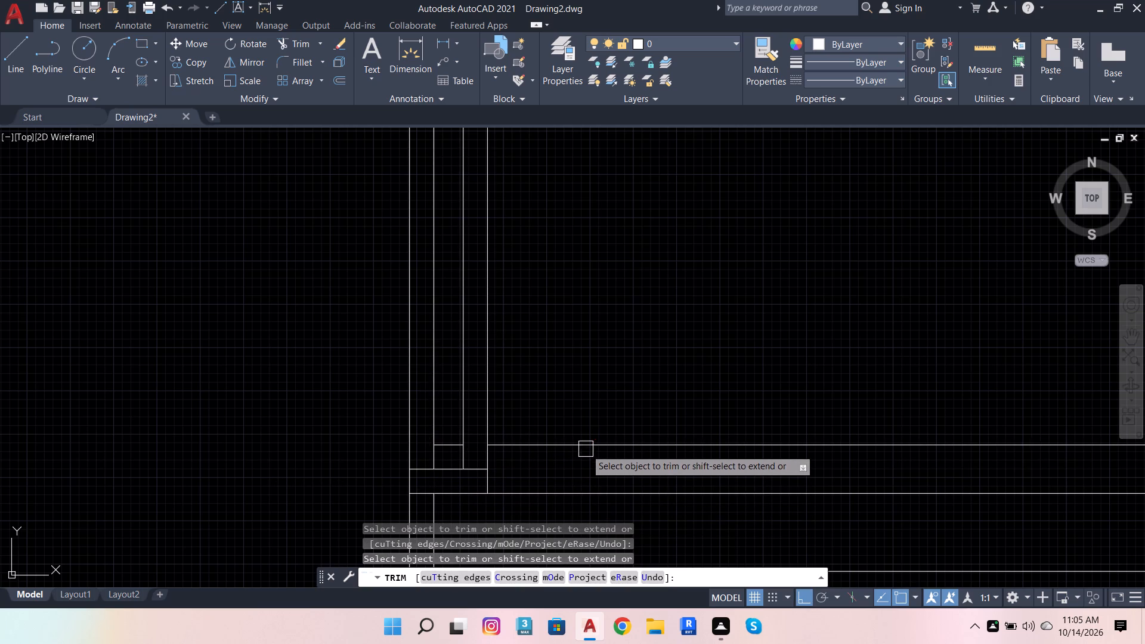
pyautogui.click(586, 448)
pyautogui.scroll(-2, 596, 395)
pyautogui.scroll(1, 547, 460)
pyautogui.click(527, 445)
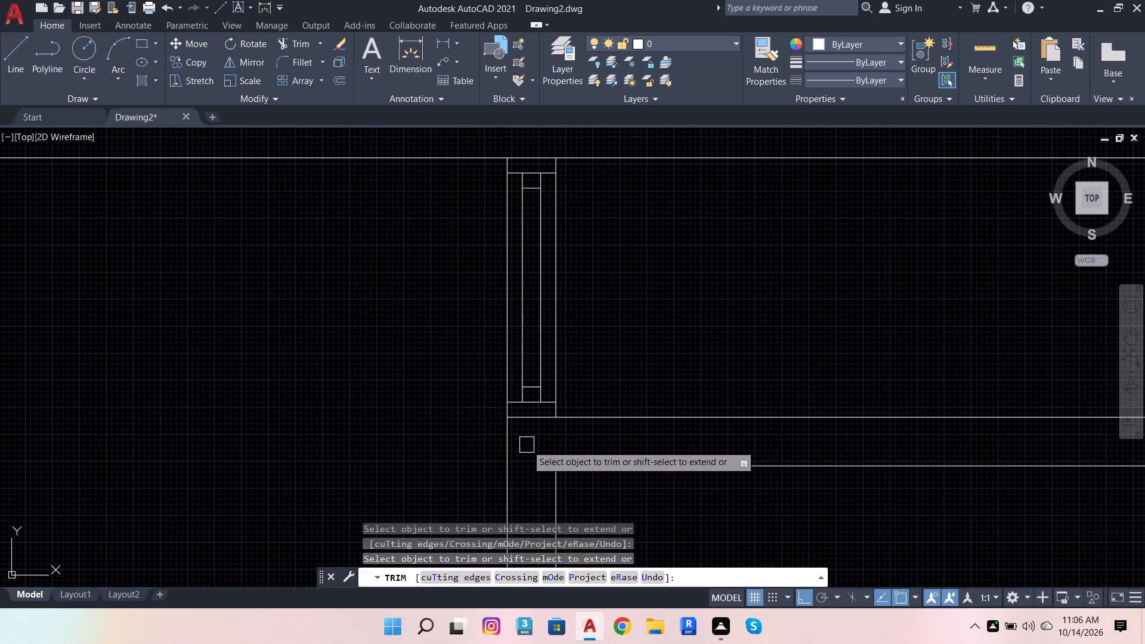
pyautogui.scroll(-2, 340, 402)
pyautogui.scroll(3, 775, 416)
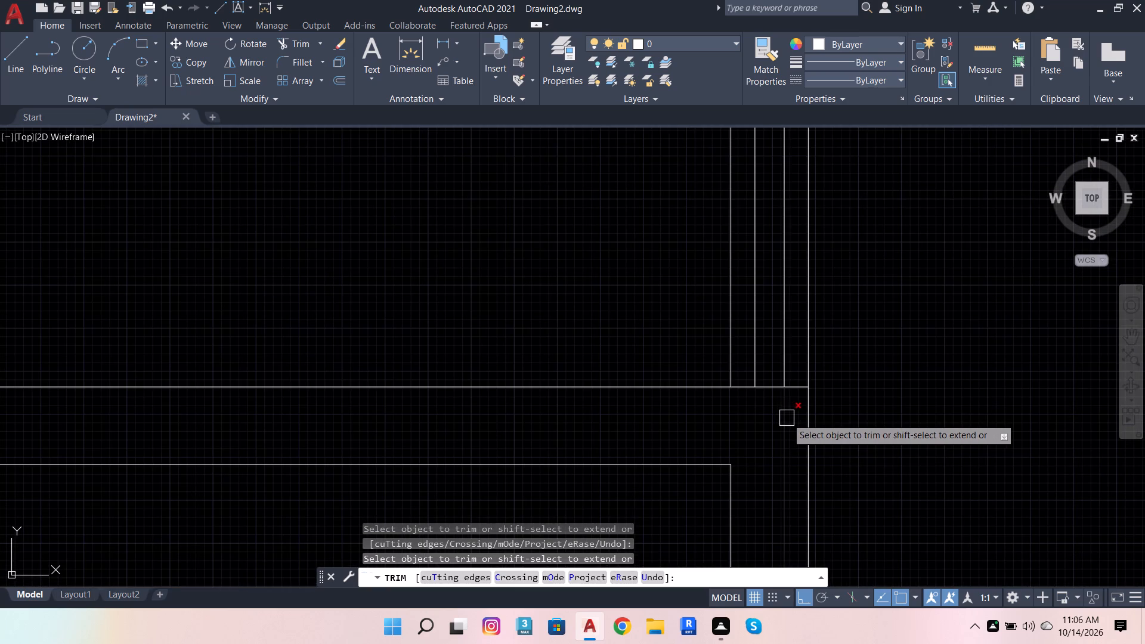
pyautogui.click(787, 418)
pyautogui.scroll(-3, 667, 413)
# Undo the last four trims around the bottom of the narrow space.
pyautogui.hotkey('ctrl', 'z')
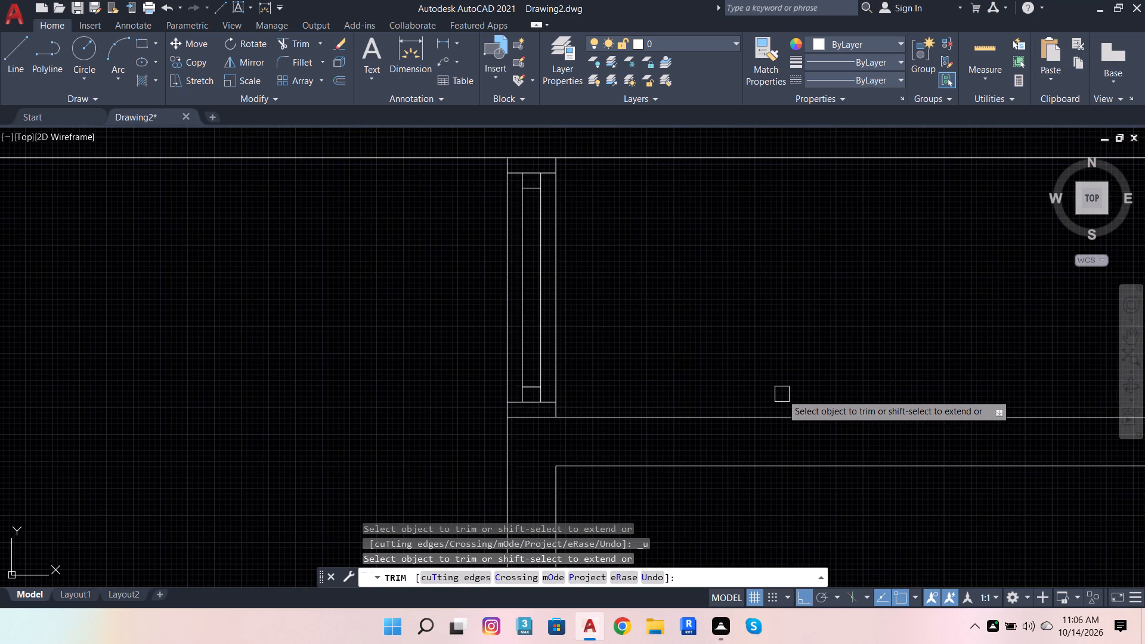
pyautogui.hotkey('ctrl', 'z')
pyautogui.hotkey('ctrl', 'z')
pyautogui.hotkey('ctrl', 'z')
# Trim the overlapping offset lines at the bottom end of the narrow space's right wall into a nested frame corner.
pyautogui.scroll(-3, 441, 333)
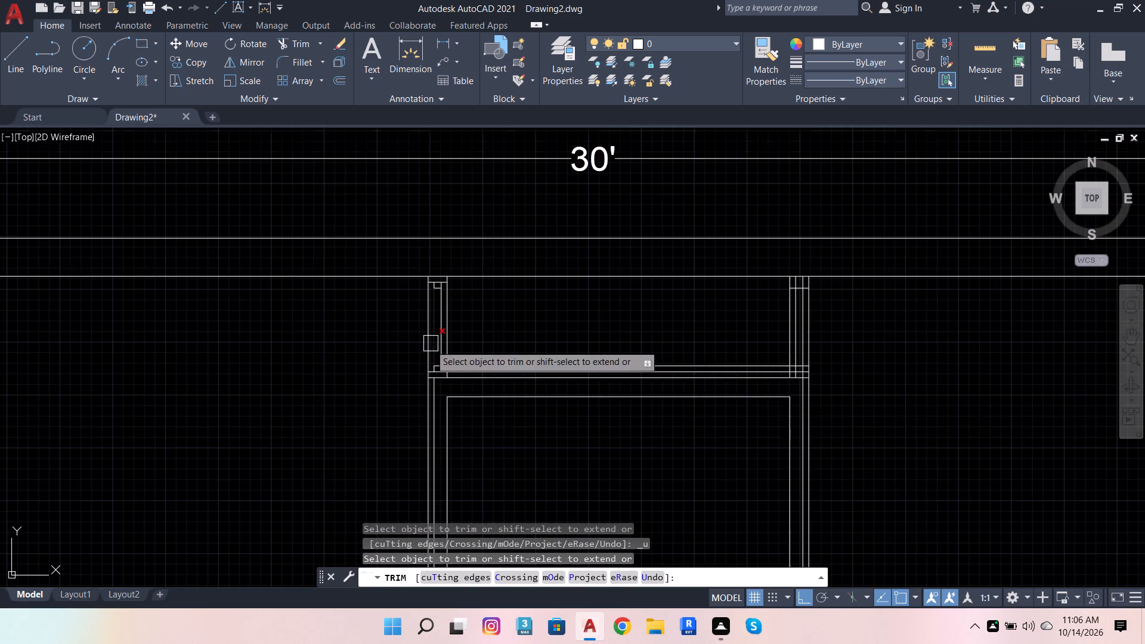
pyautogui.scroll(2, 837, 382)
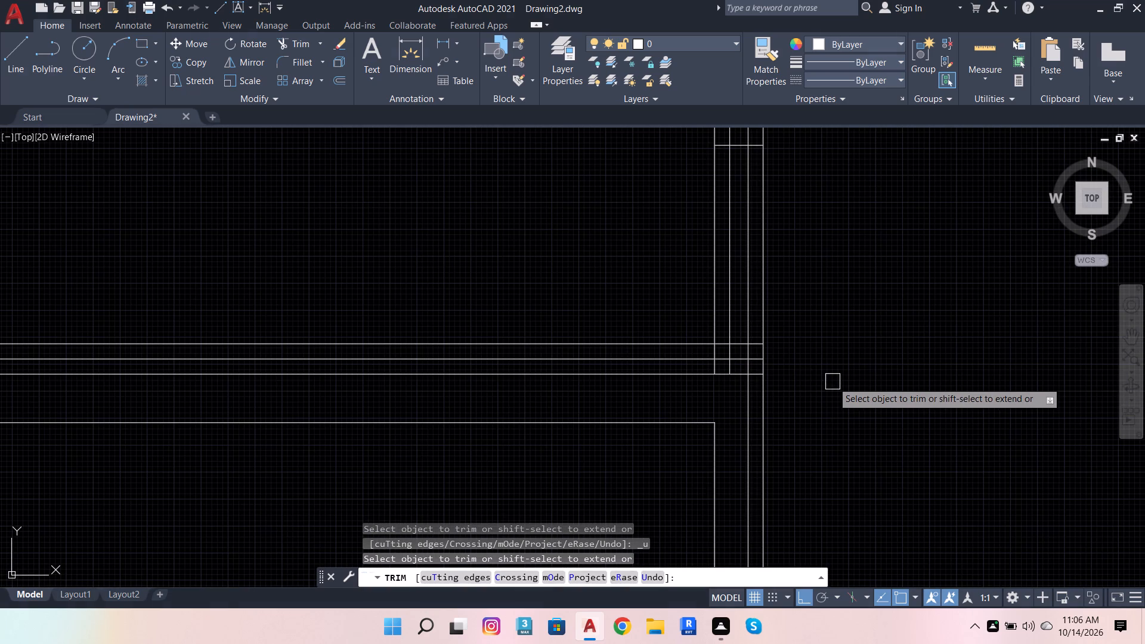
pyautogui.scroll(3, 749, 356)
pyautogui.click(773, 389)
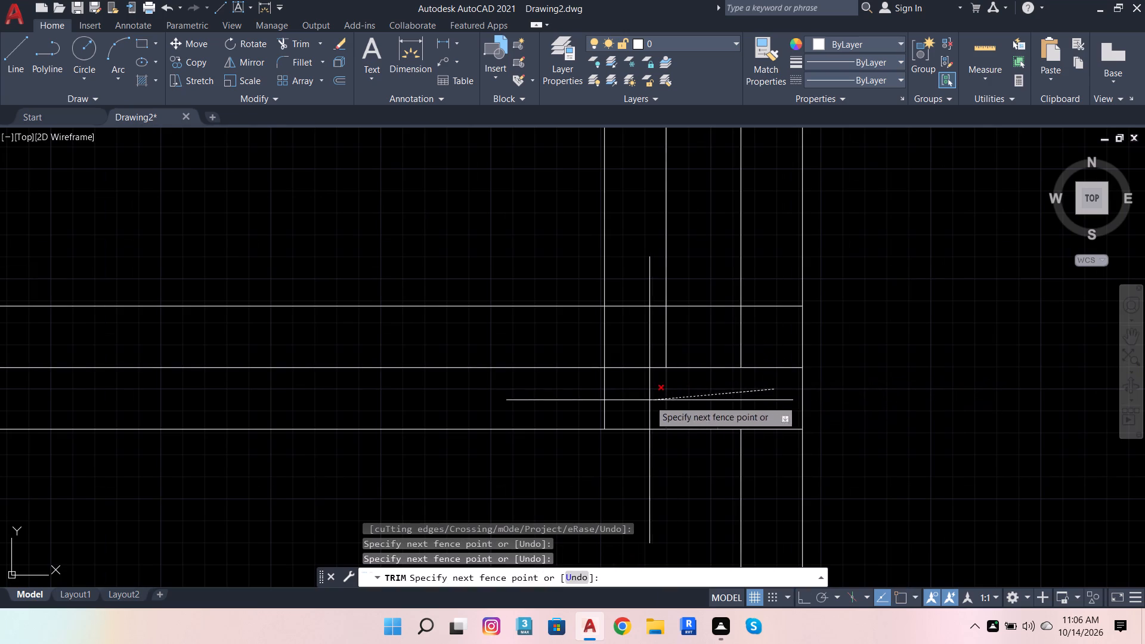
pyautogui.click(630, 401)
pyautogui.click(642, 300)
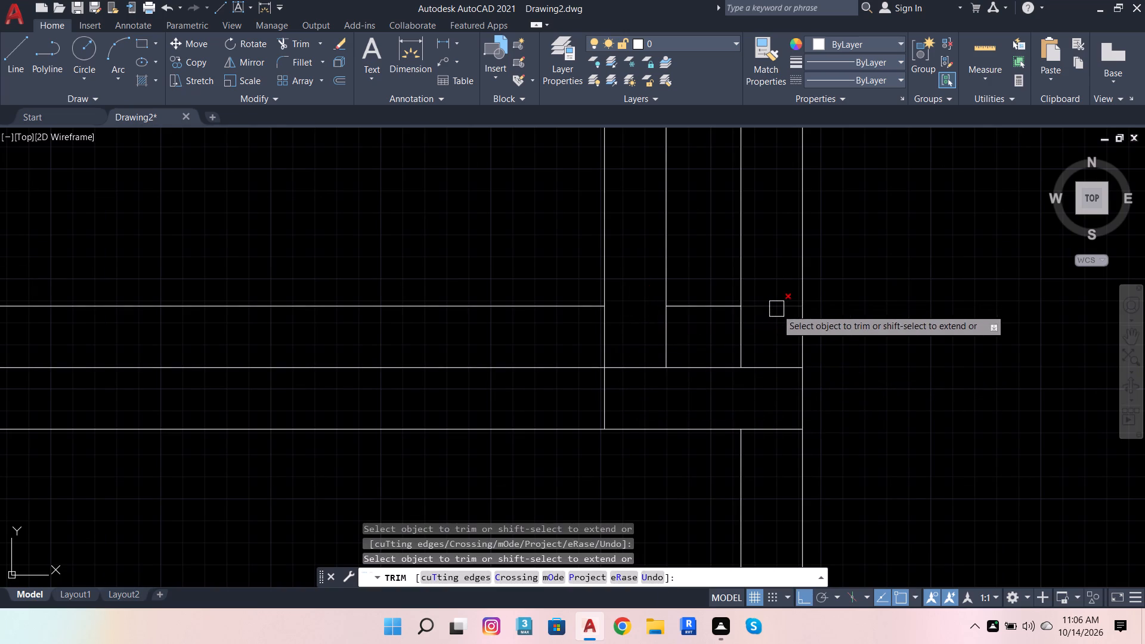
pyautogui.click(776, 309)
# Trim away the two bottom offset lines spanning the narrow space between its side walls.
pyautogui.scroll(-5, 655, 377)
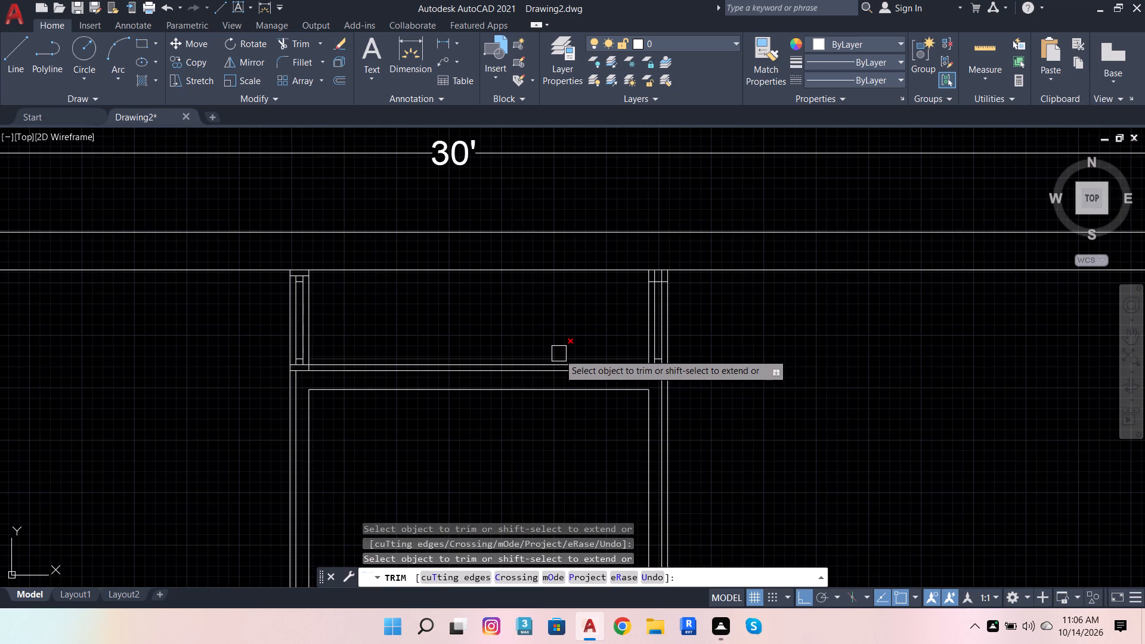
pyautogui.click(559, 354)
pyautogui.click(566, 359)
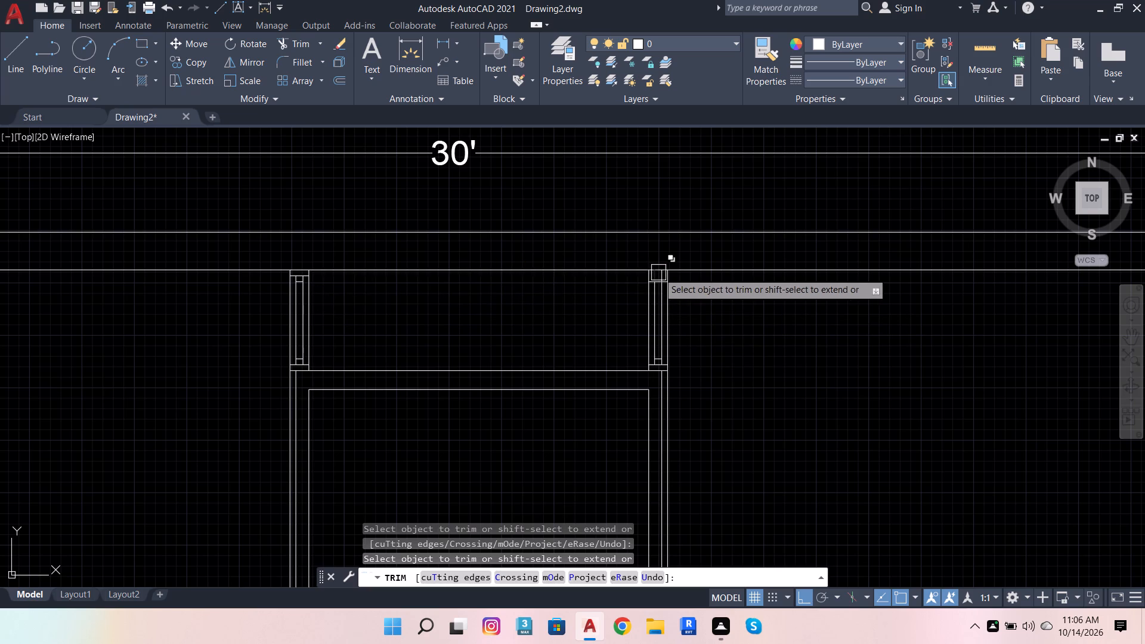
# Draw a horizontal line from the left wall's upper frame line across the narrow space and past the right wall.
pyautogui.scroll(1, 660, 273)
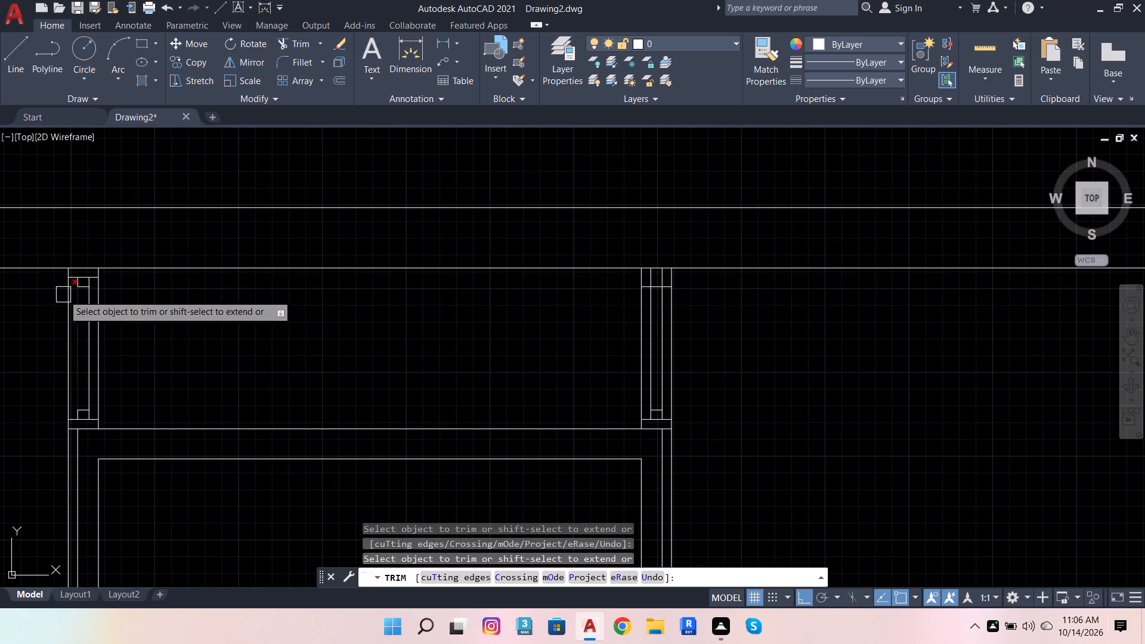
pyautogui.scroll(2, 59, 282)
pyautogui.scroll(-1, 109, 261)
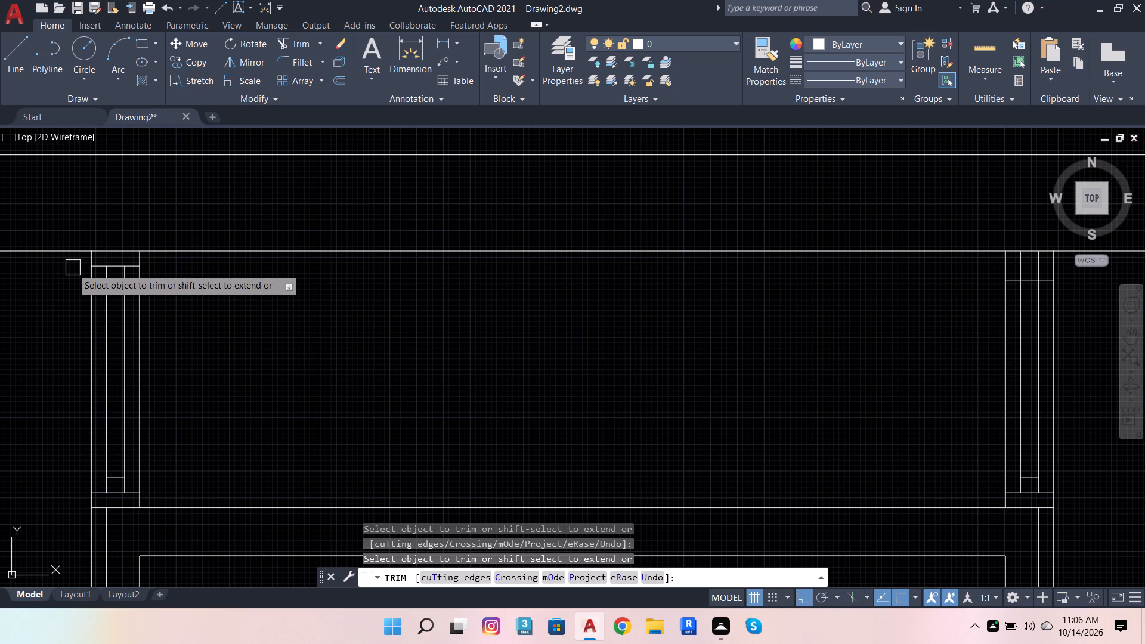
pyautogui.keyDown('shift'); pyautogui.scroll(1, 174, 278); pyautogui.keyUp('shift')
pyautogui.keyDown('shift'); pyautogui.scroll(-1, 125, 283); pyautogui.keyUp('shift')
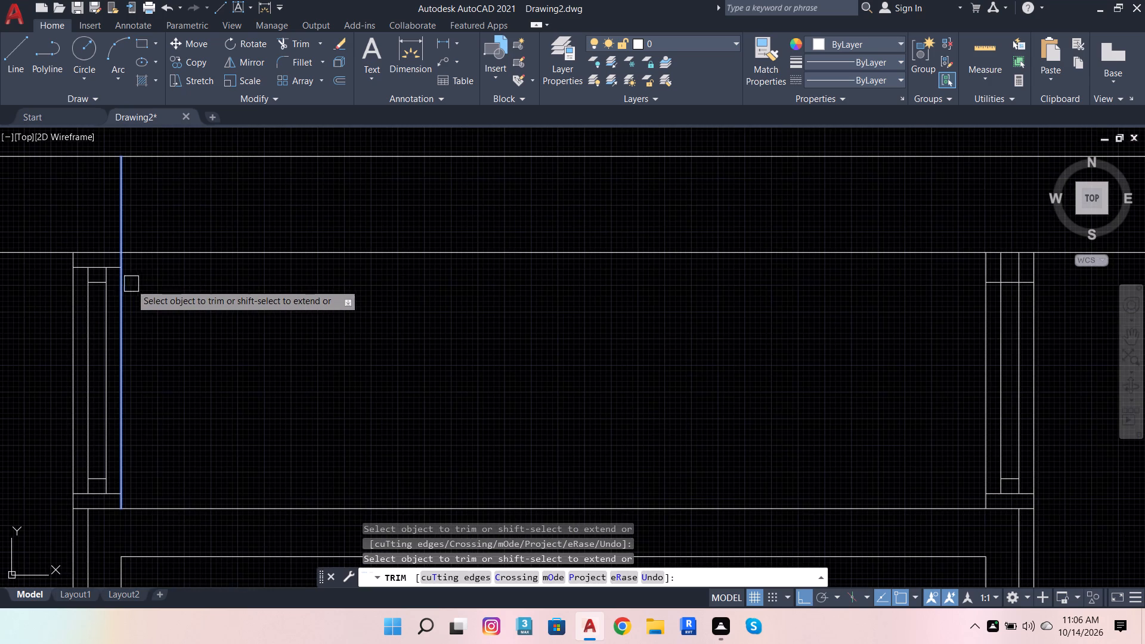
pyautogui.keyDown('shift'); pyautogui.scroll(1, 141, 284); pyautogui.keyUp('shift')
pyautogui.keyDown('shift'); pyautogui.scroll(-1, 125, 270); pyautogui.keyUp('shift')
pyautogui.keyDown('shift'); pyautogui.scroll(1, 403, 293); pyautogui.keyUp('shift')
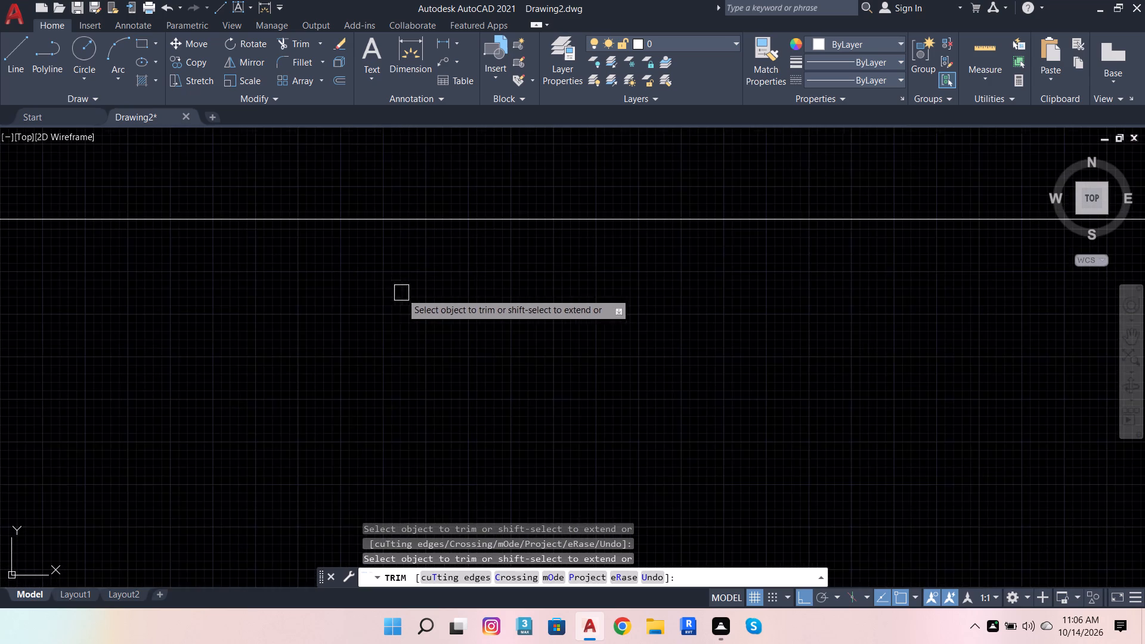
pyautogui.keyDown('shift'); pyautogui.scroll(-1, 356, 292); pyautogui.keyUp('shift')
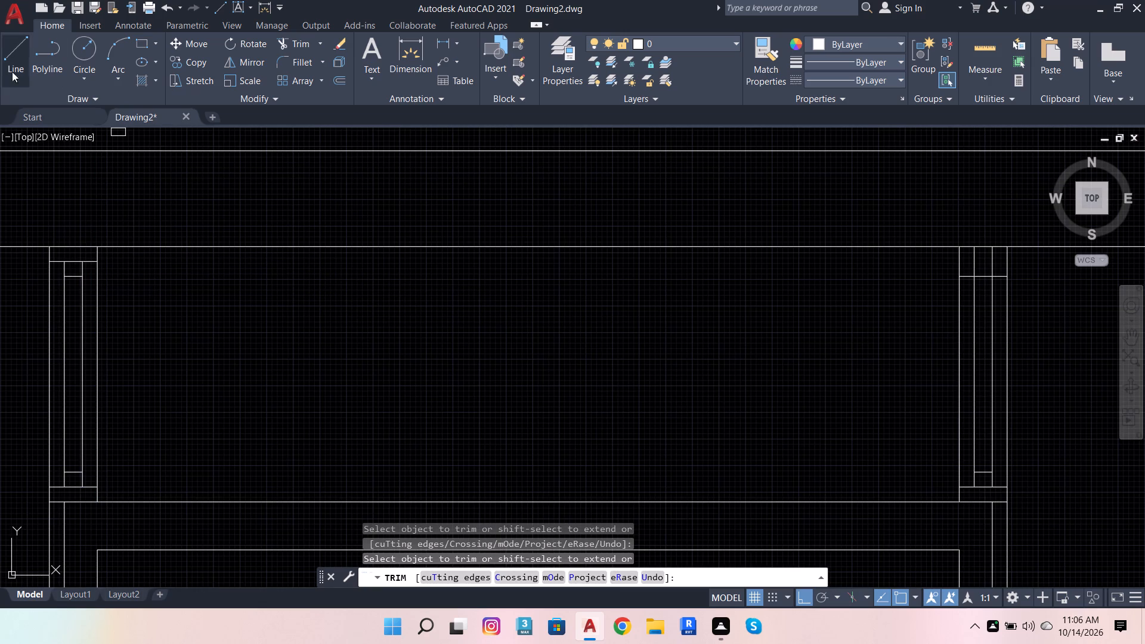
pyautogui.click(20, 67)
pyautogui.click(98, 261)
pyautogui.scroll(-1, 220, 283)
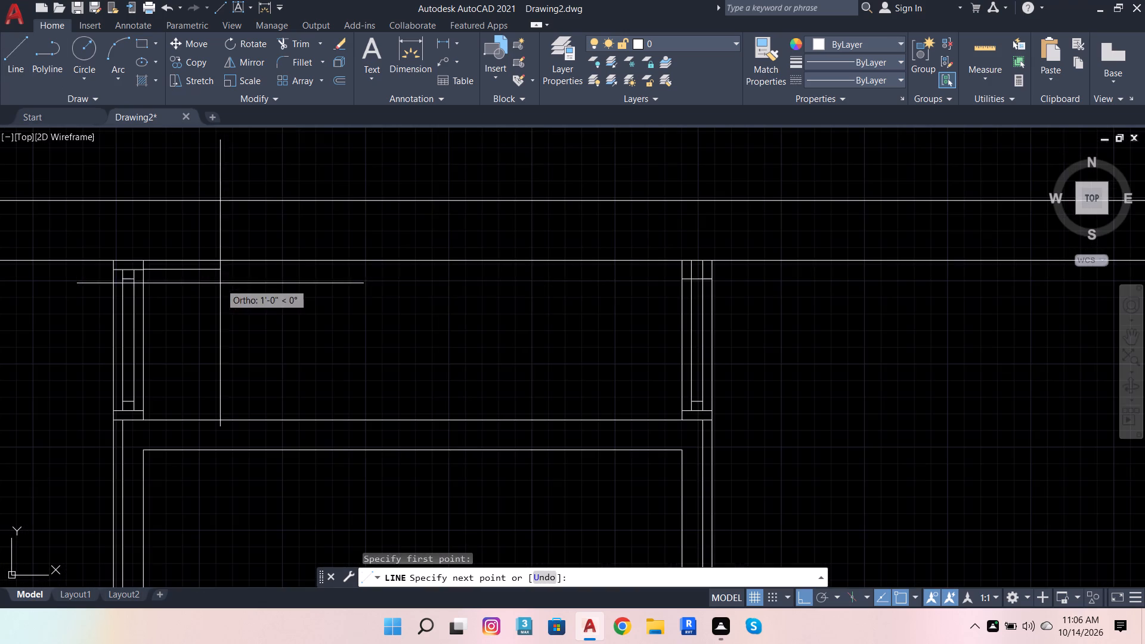
pyautogui.scroll(2, 783, 286)
pyautogui.click(679, 265)
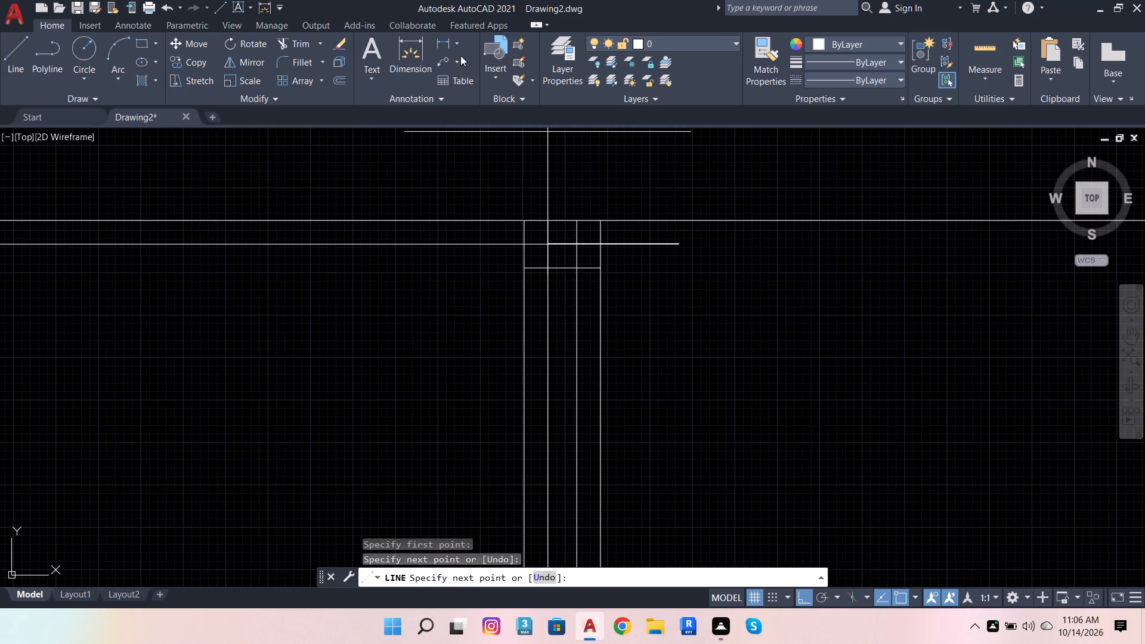
# Trim the new line's overhang and the overlapping lines at the right wall's top end into a nested frame corner.
pyautogui.click(301, 42)
pyautogui.click(646, 244)
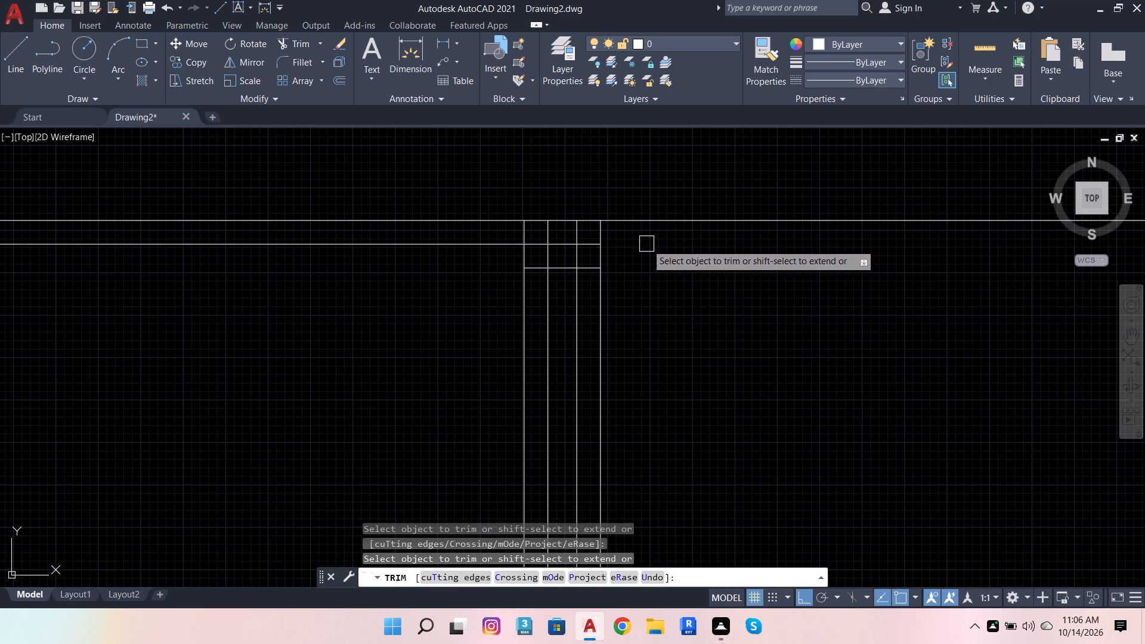
pyautogui.click(578, 234)
pyautogui.click(548, 231)
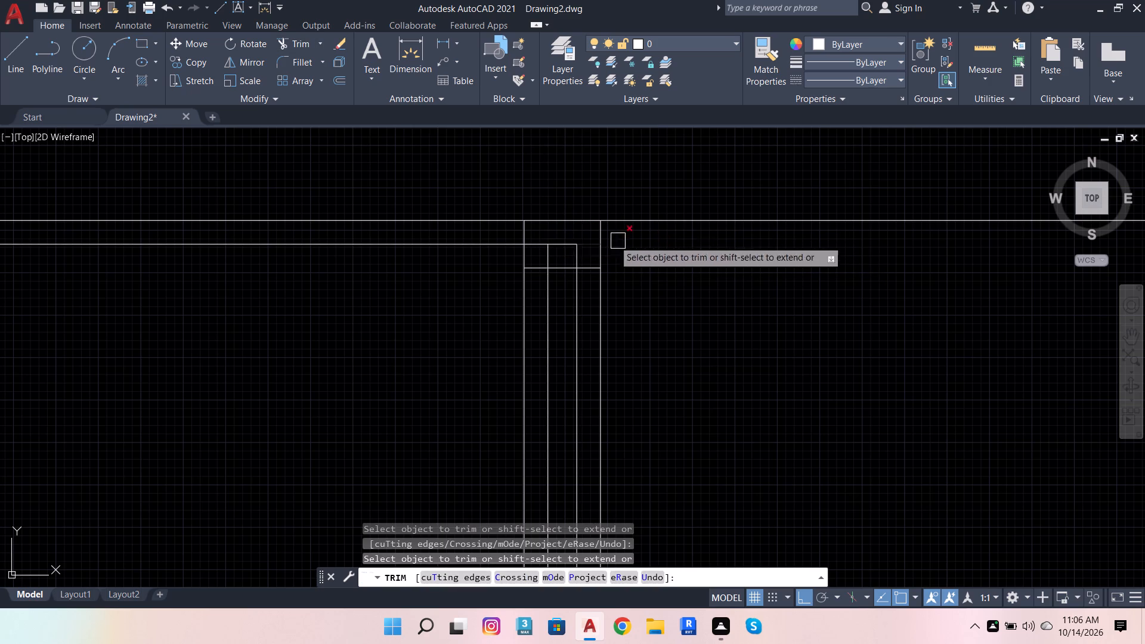
pyautogui.scroll(-2, 698, 259)
pyautogui.scroll(3, 648, 258)
pyautogui.click(682, 281)
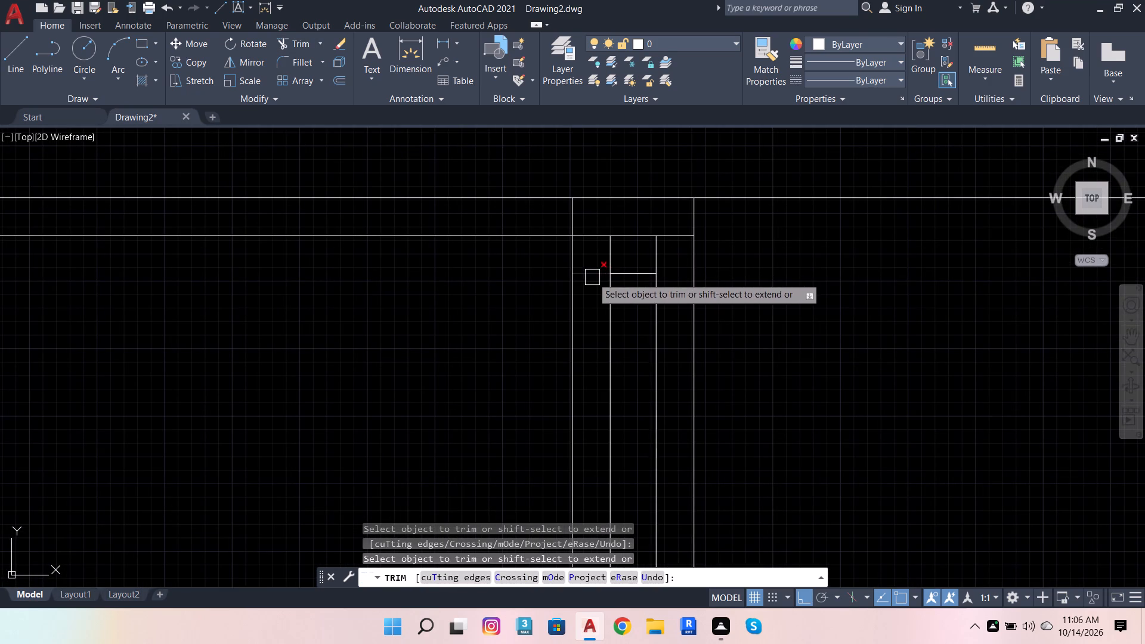
pyautogui.click(590, 277)
# Trim away the new horizontal line between the two side walls, keeping its piece inside the right wall, and finish trimming.
pyautogui.scroll(-2, 738, 228)
pyautogui.scroll(-2, 808, 354)
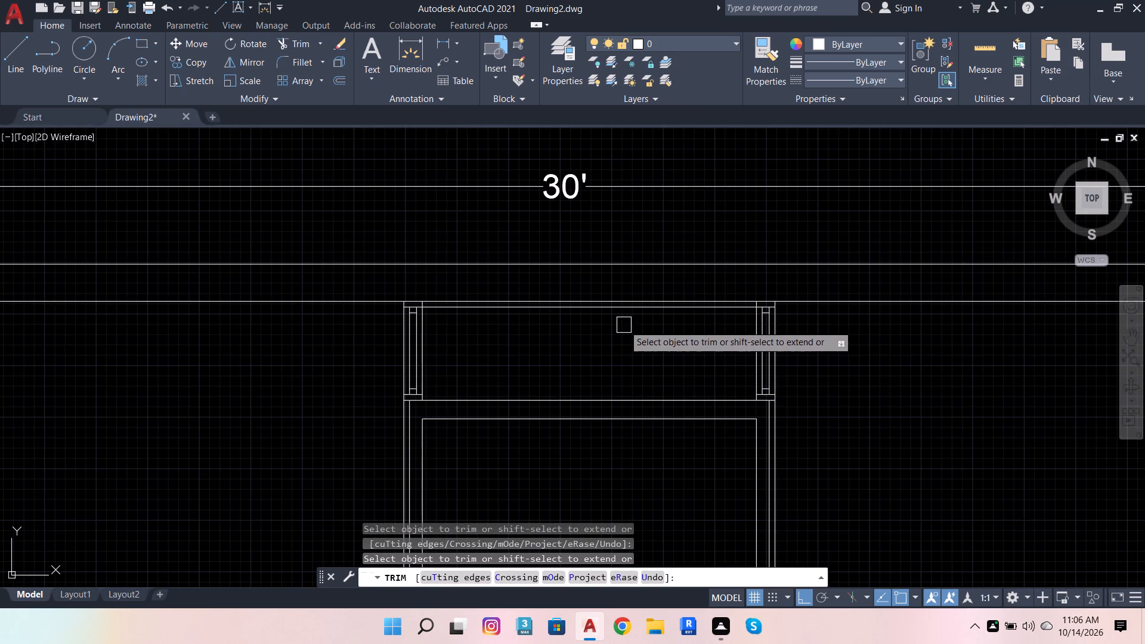
pyautogui.click(622, 309)
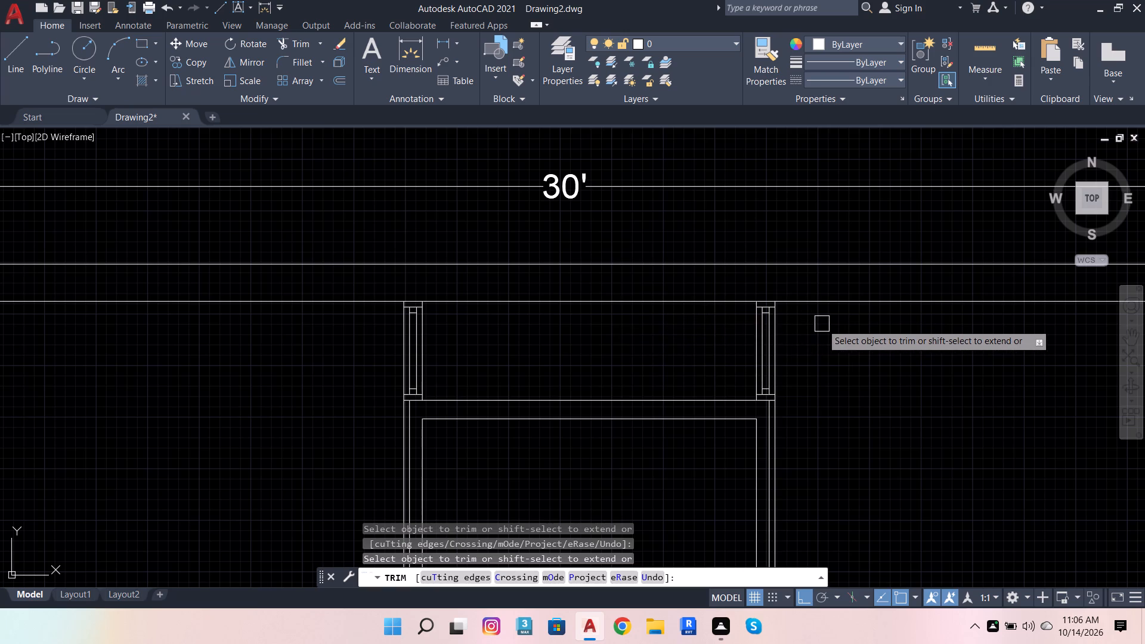
pyautogui.scroll(3, 822, 324)
pyautogui.press('Escape')
pyautogui.scroll(-3, 747, 311)
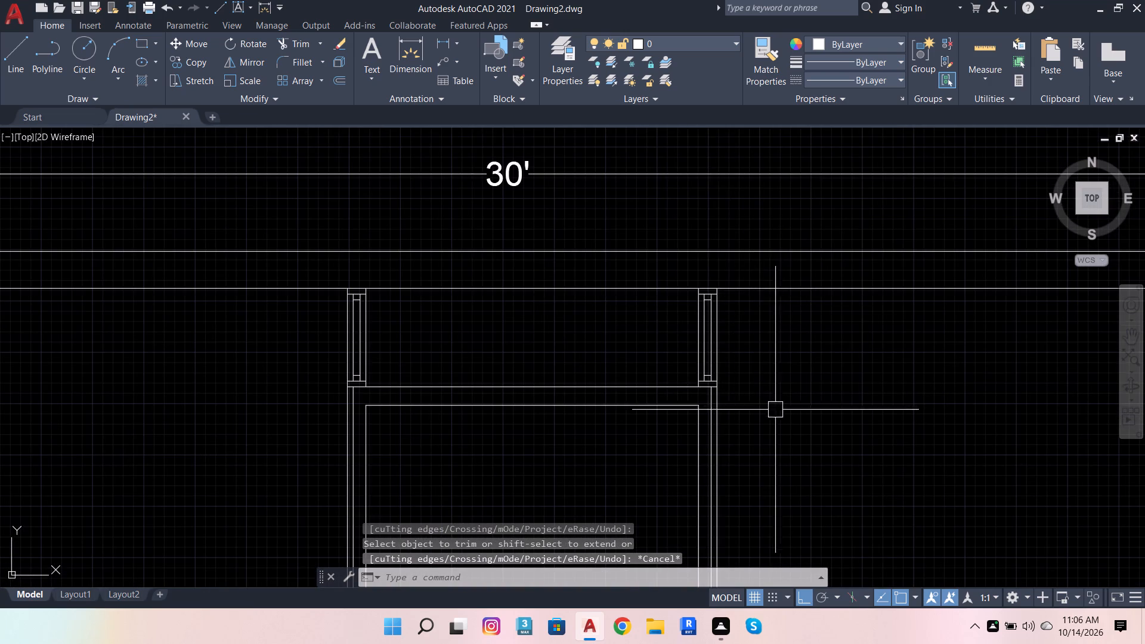
pyautogui.scroll(-1, 667, 262)
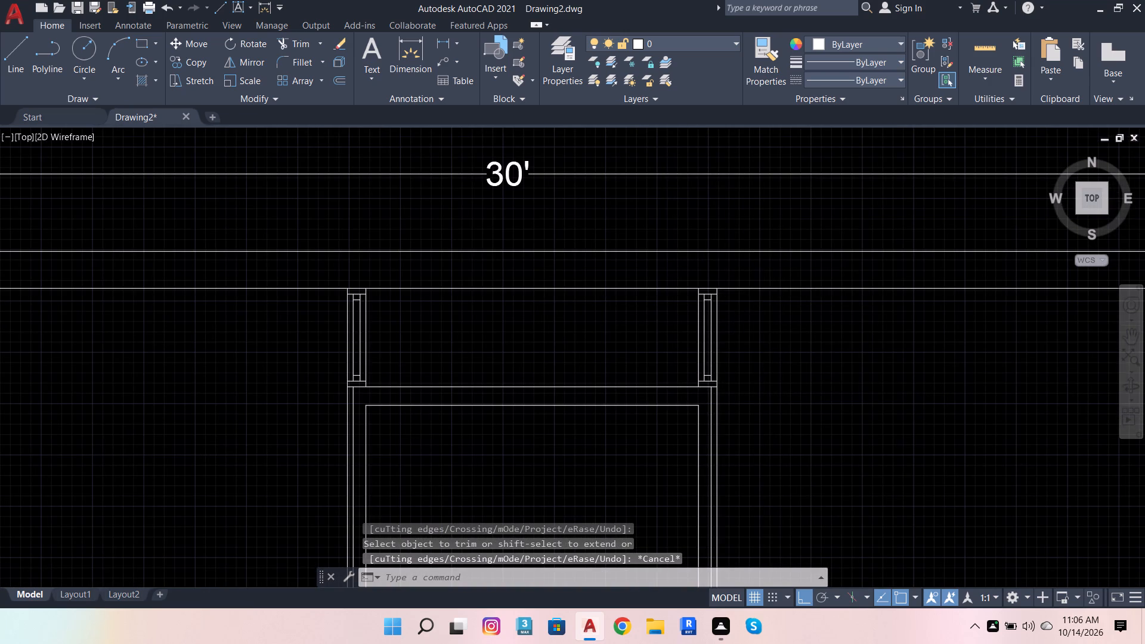
# Delete the leftover inner vertical lines inside the toilet's left and right walls below the narrow space.
pyautogui.scroll(-1, 628, 255)
pyautogui.scroll(-2, 697, 283)
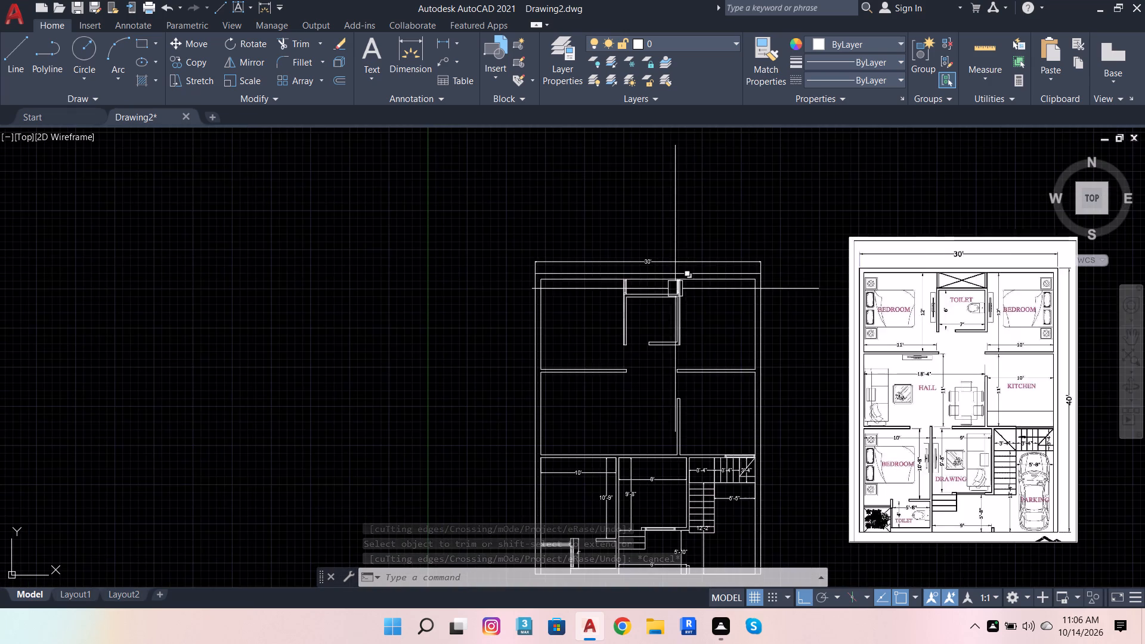
pyautogui.scroll(3, 728, 281)
pyautogui.scroll(-2, 550, 277)
pyautogui.scroll(3, 575, 318)
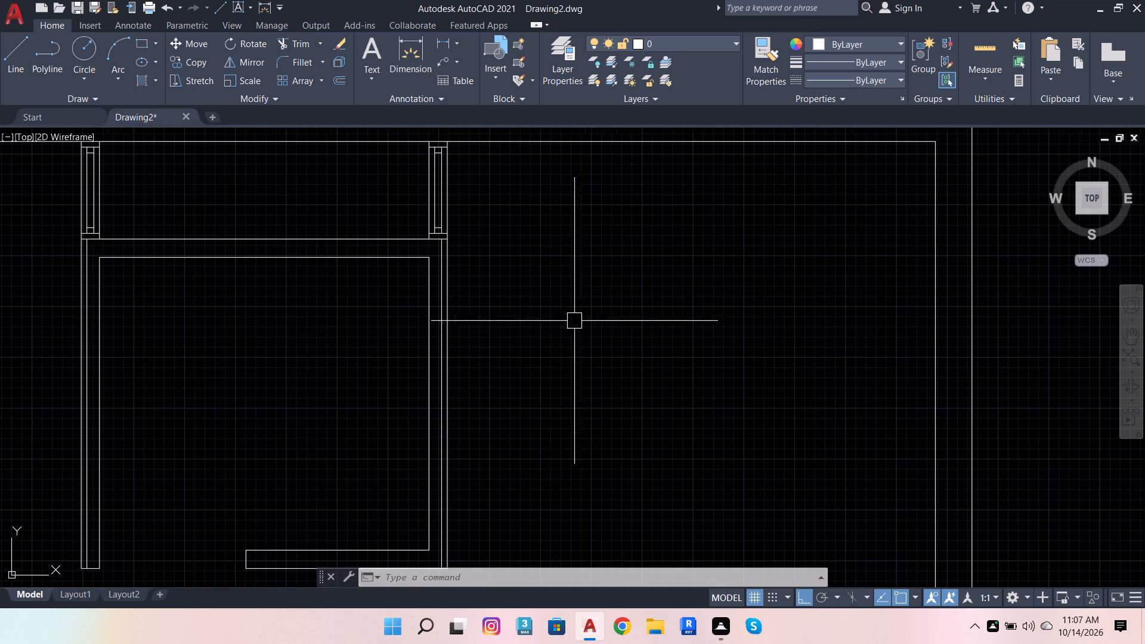
pyautogui.click(441, 296)
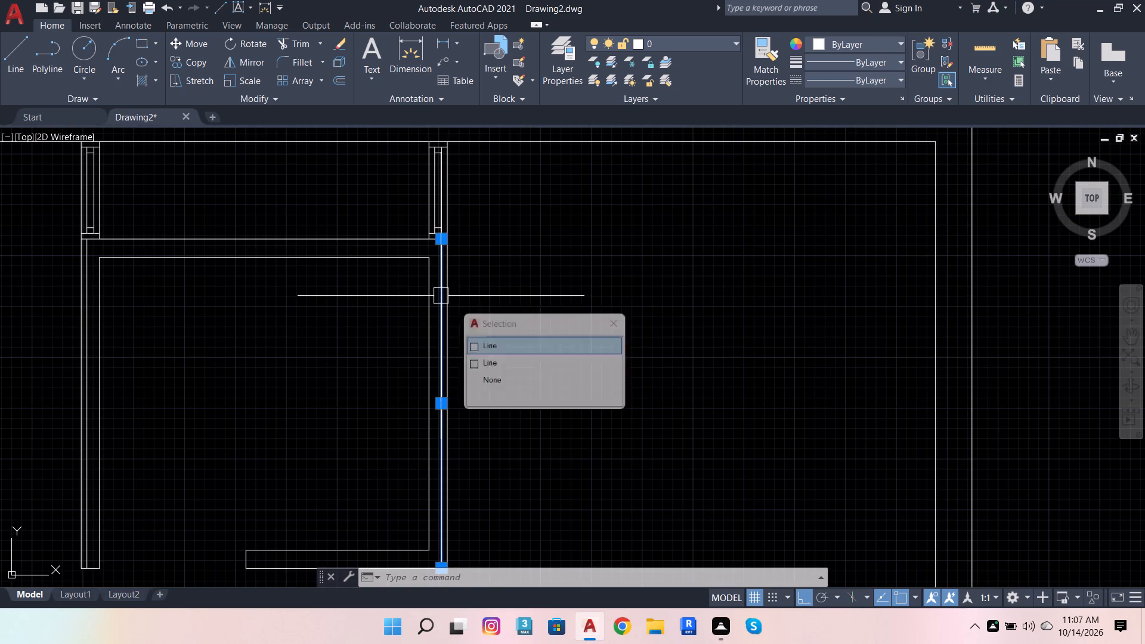
pyautogui.scroll(-1, 537, 261)
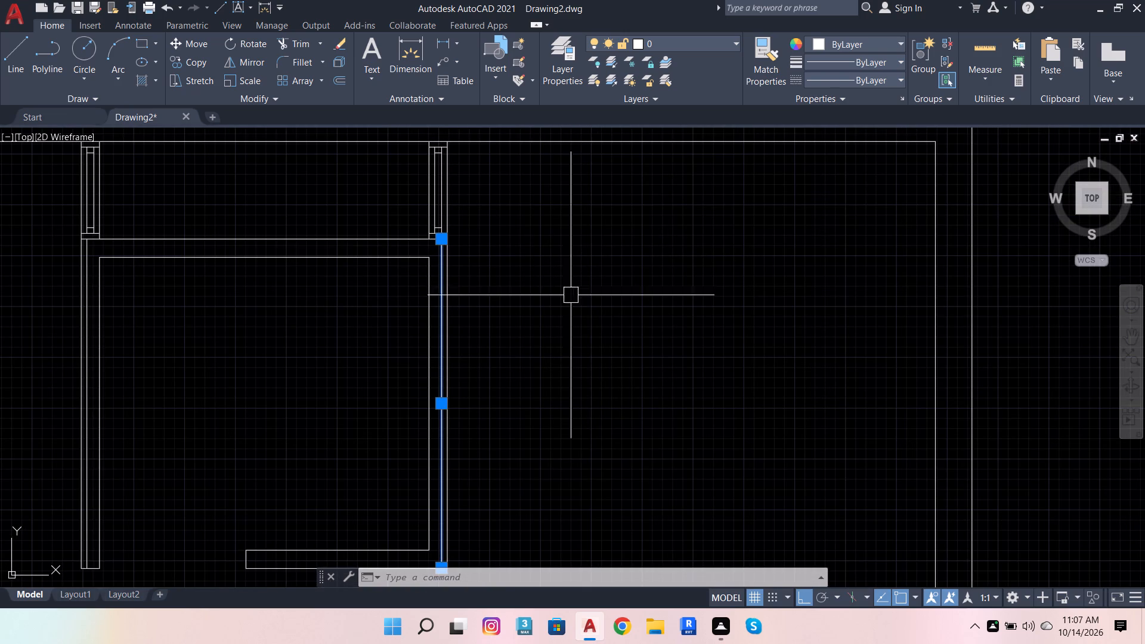
pyautogui.scroll(2, 82, 253)
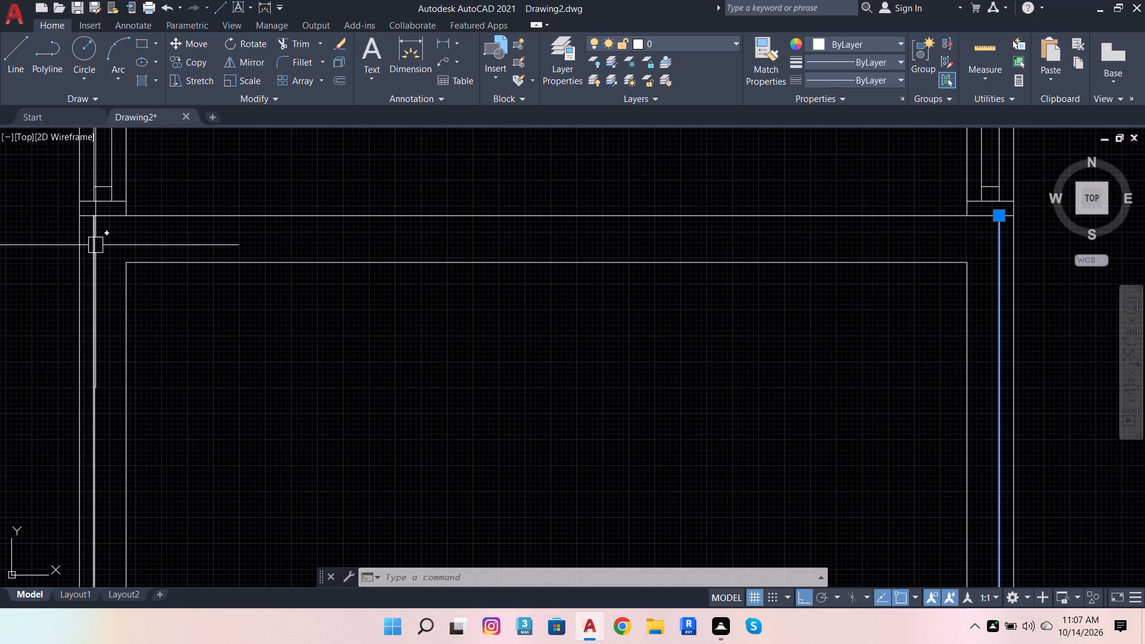
pyautogui.click(95, 245)
pyautogui.scroll(-4, 121, 259)
pyautogui.press('Delete')
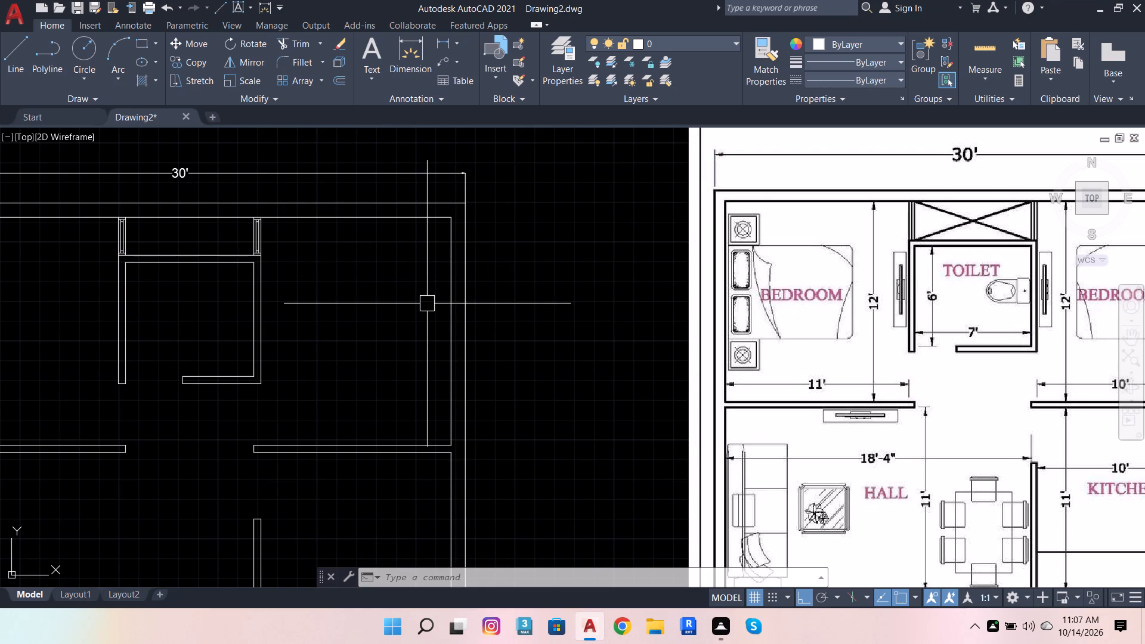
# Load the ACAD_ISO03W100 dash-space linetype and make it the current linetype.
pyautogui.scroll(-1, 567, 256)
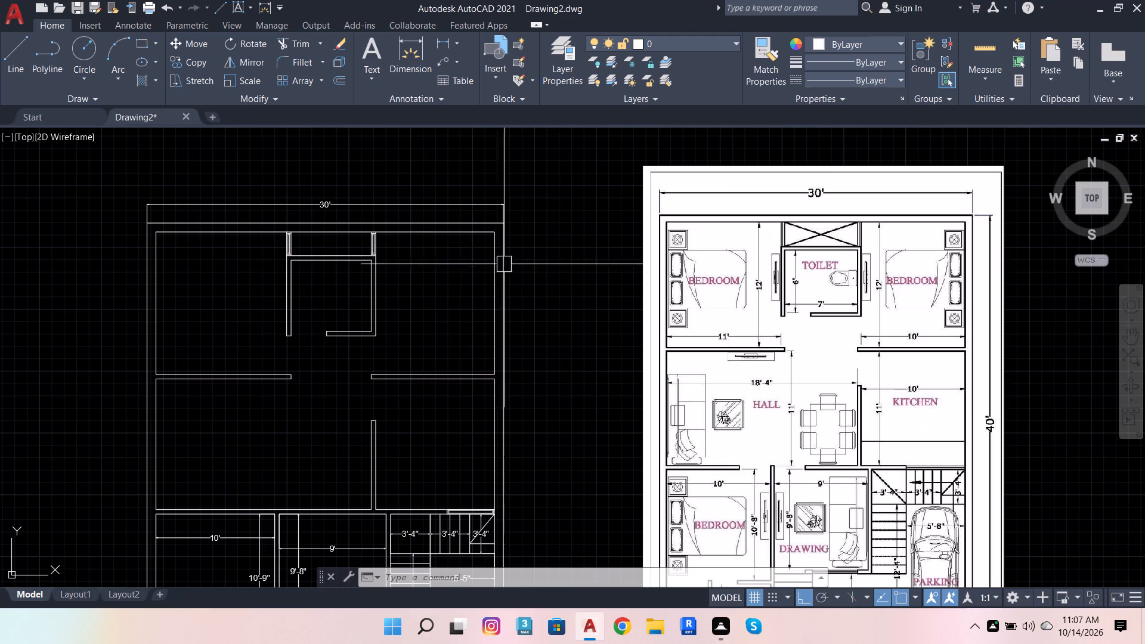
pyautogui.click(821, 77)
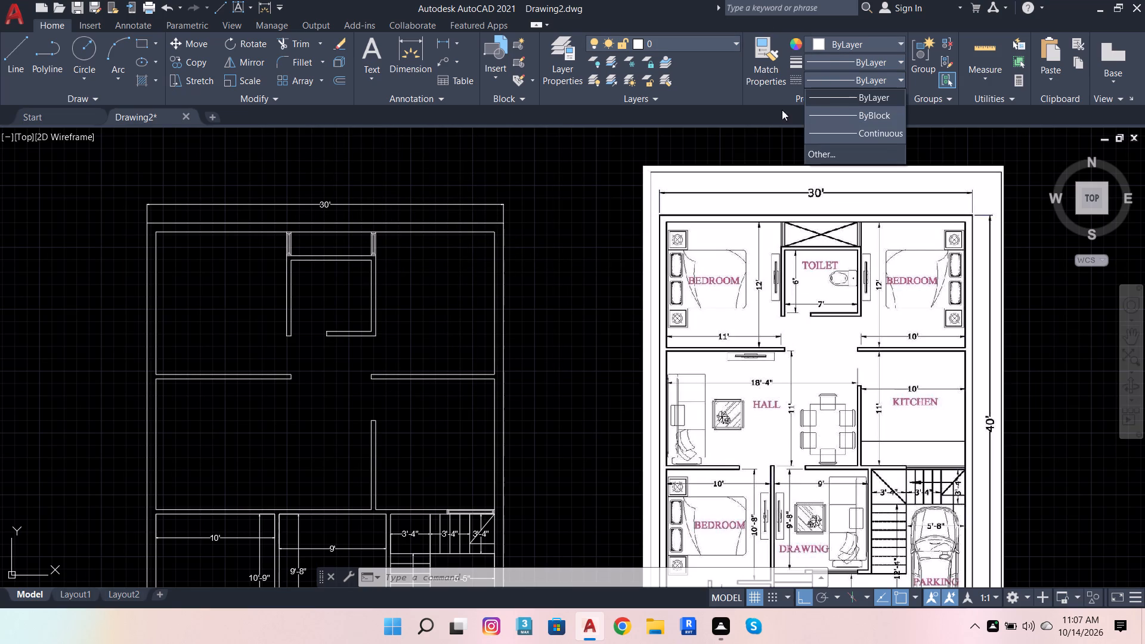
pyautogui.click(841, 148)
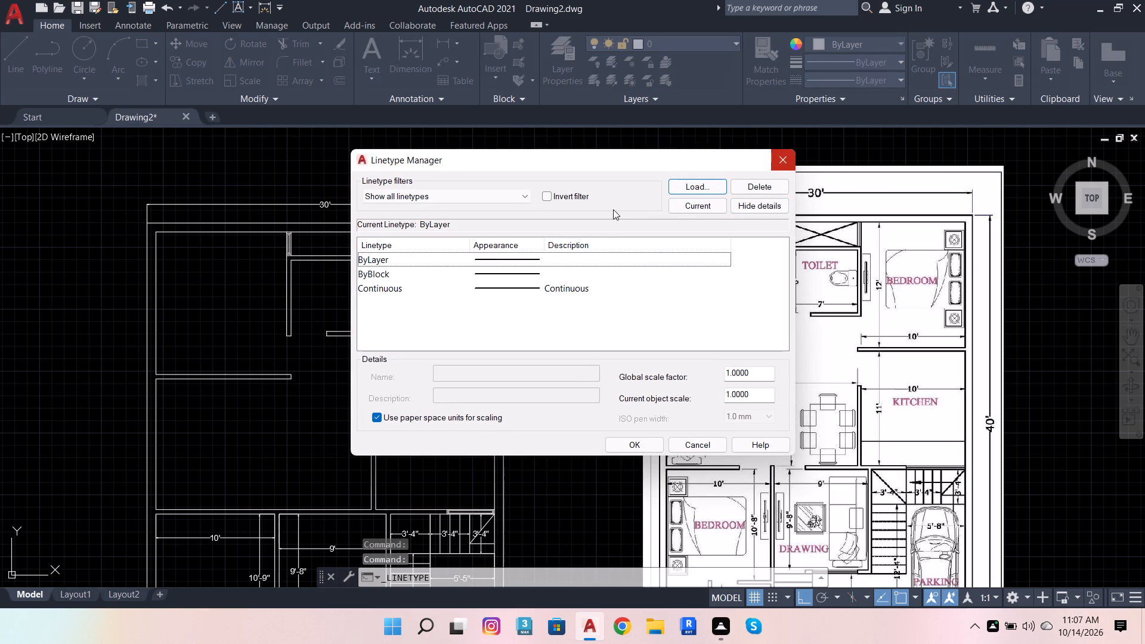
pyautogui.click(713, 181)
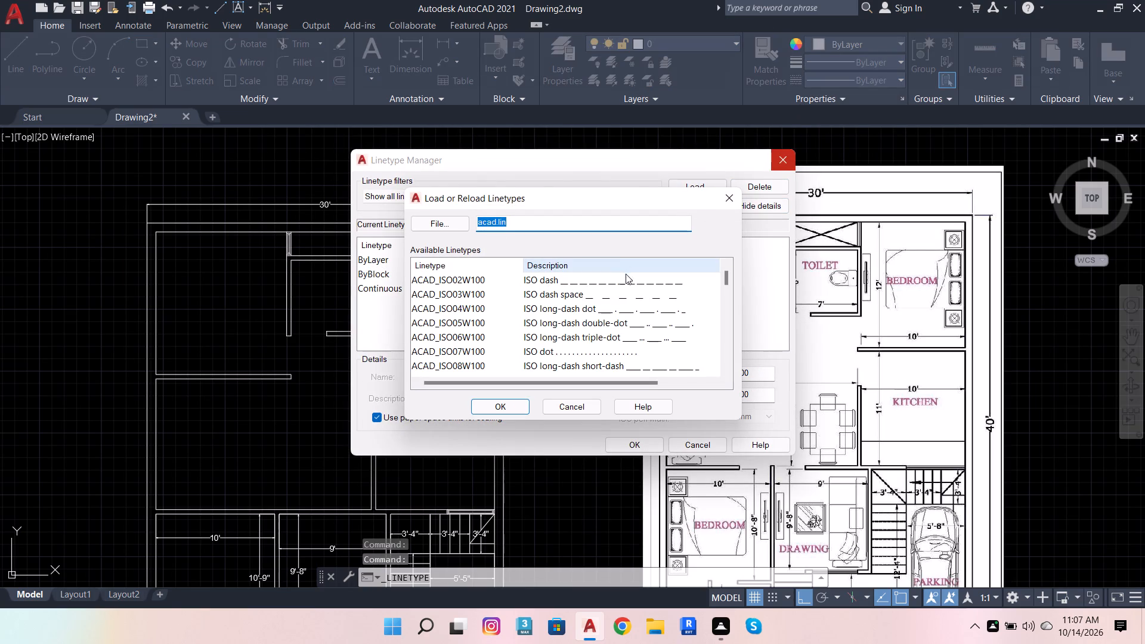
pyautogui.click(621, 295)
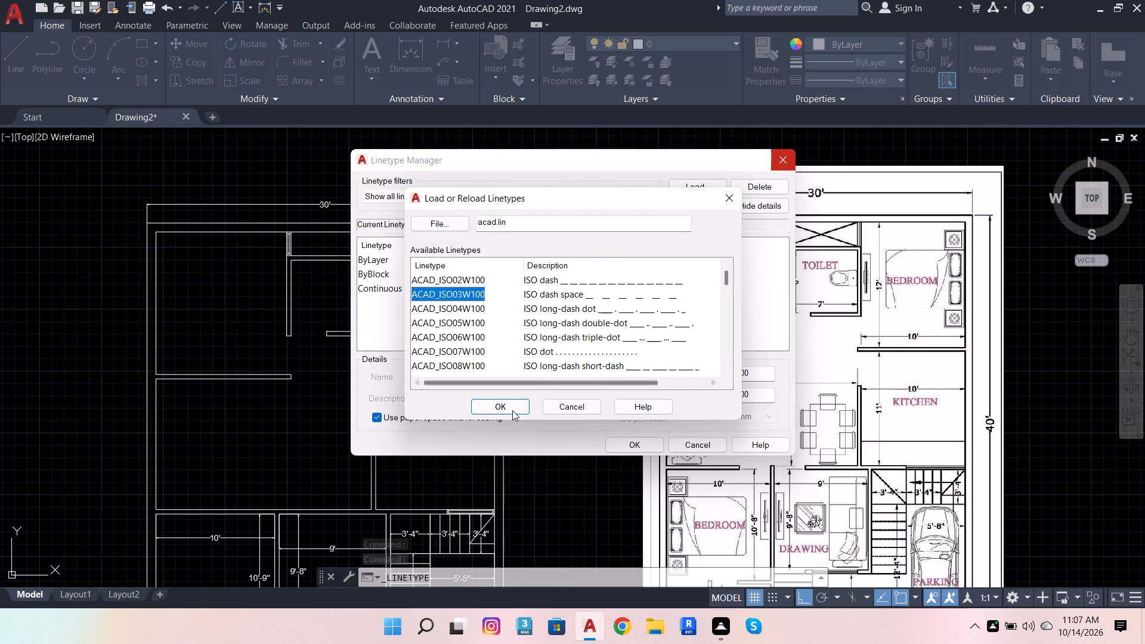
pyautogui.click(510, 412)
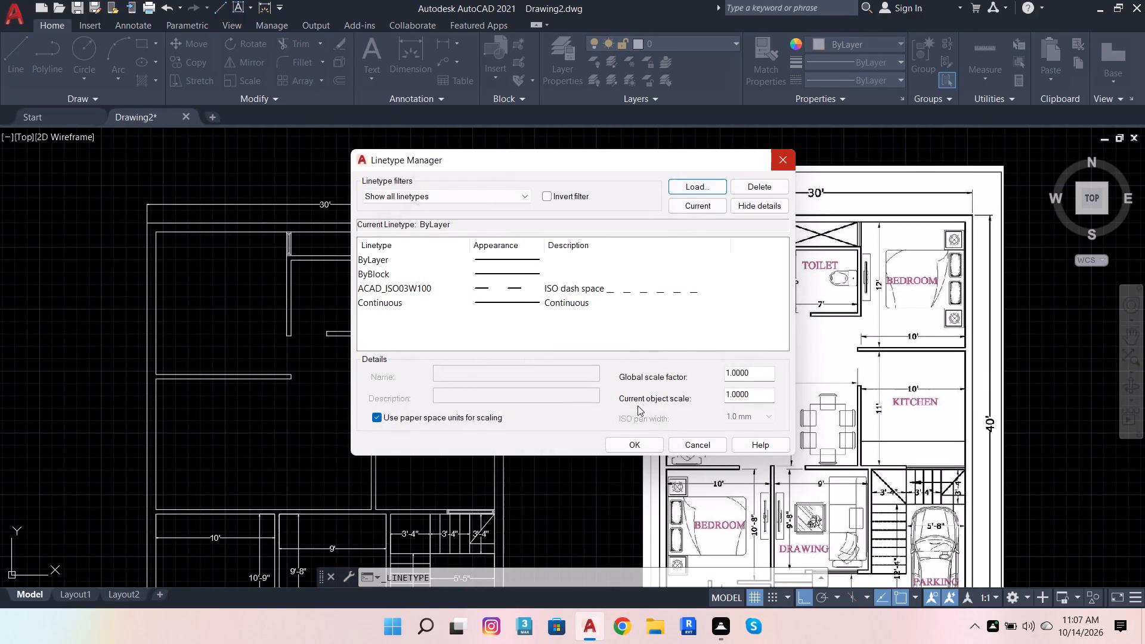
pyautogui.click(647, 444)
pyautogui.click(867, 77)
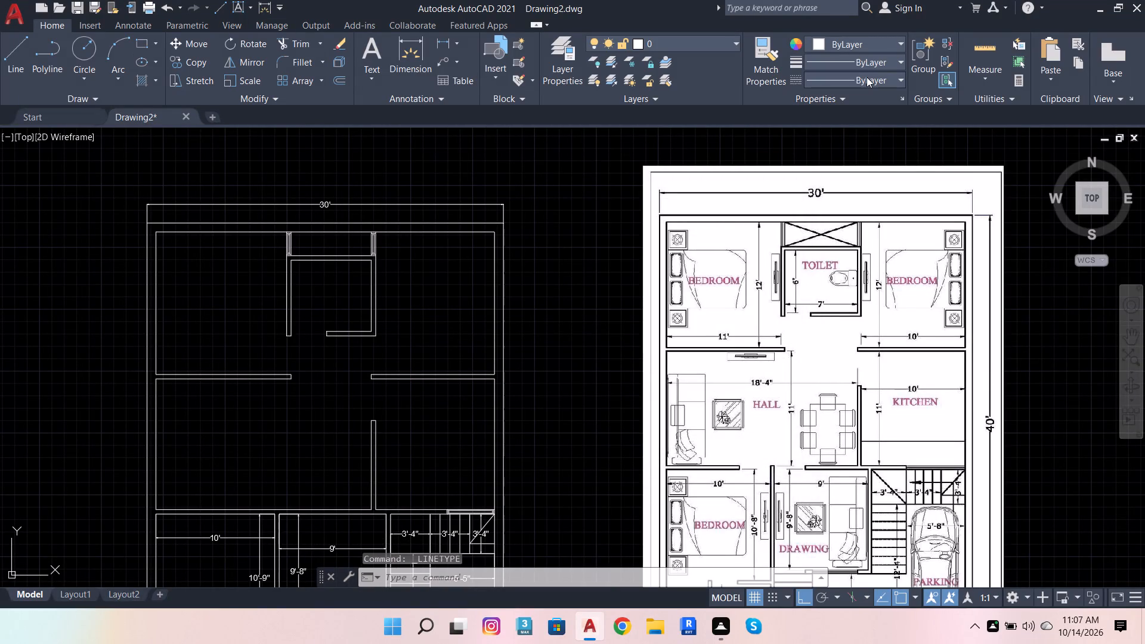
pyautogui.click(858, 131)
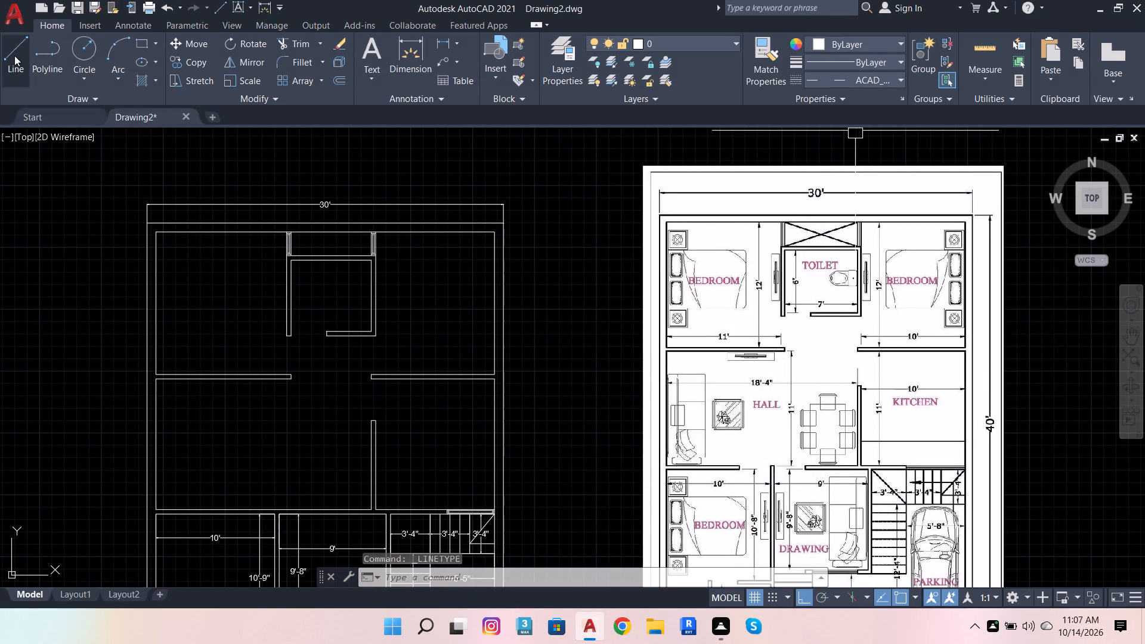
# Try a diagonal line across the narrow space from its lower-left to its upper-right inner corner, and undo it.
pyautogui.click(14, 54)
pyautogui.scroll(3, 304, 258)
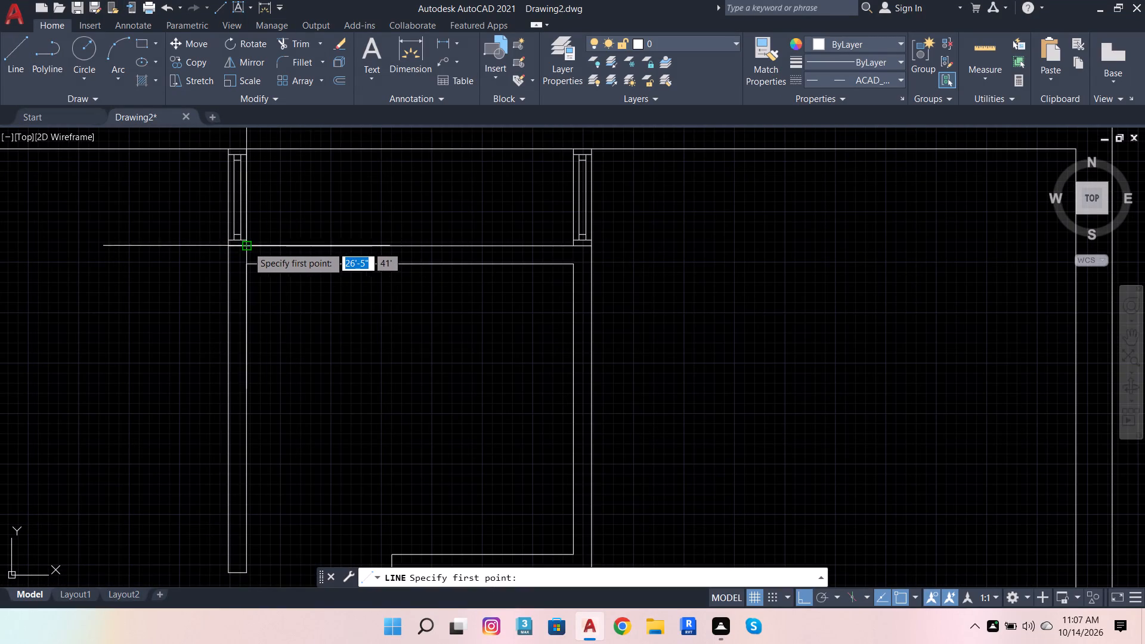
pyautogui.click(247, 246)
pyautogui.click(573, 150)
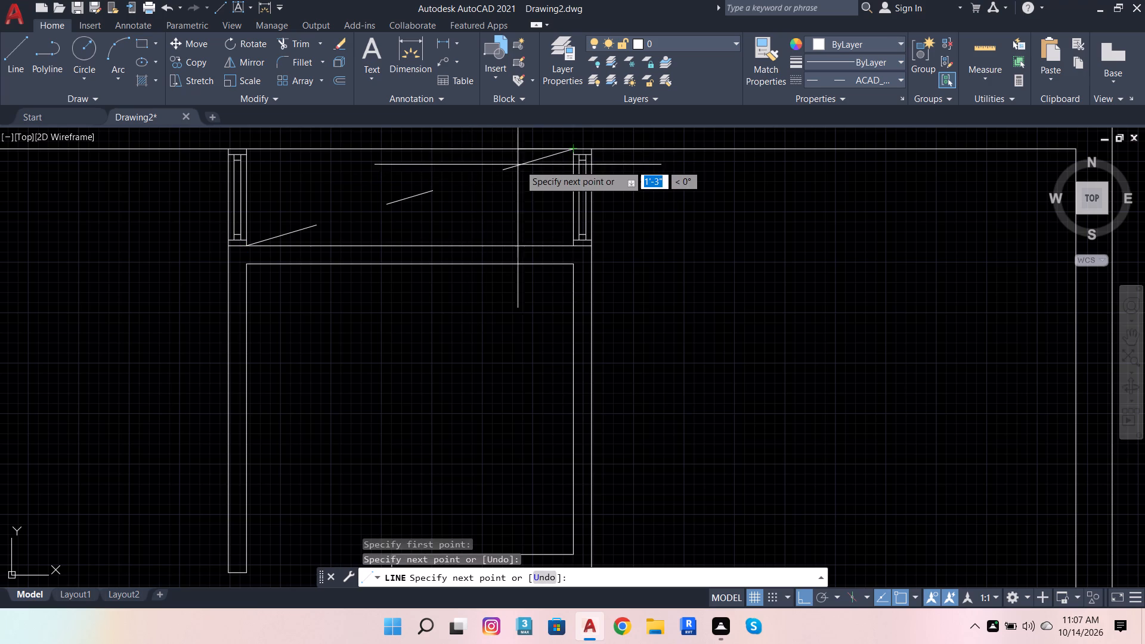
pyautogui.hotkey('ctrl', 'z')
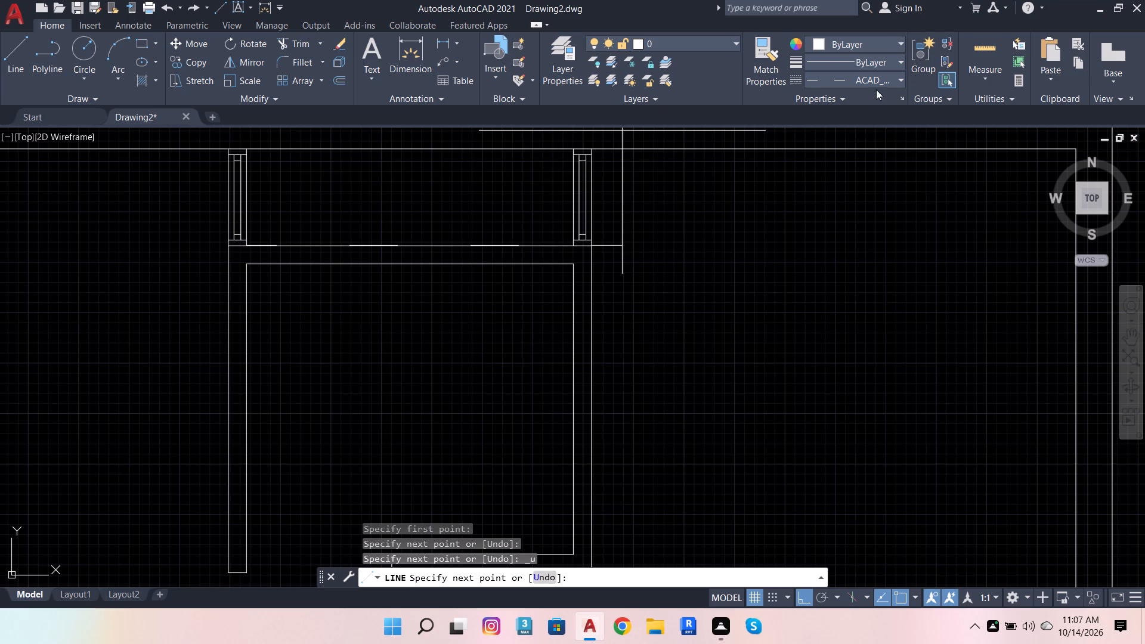
# Load the ACAD_ISO02W100 ISO dash linetype and make it current for the Line command.
pyautogui.click(875, 73)
pyautogui.click(841, 175)
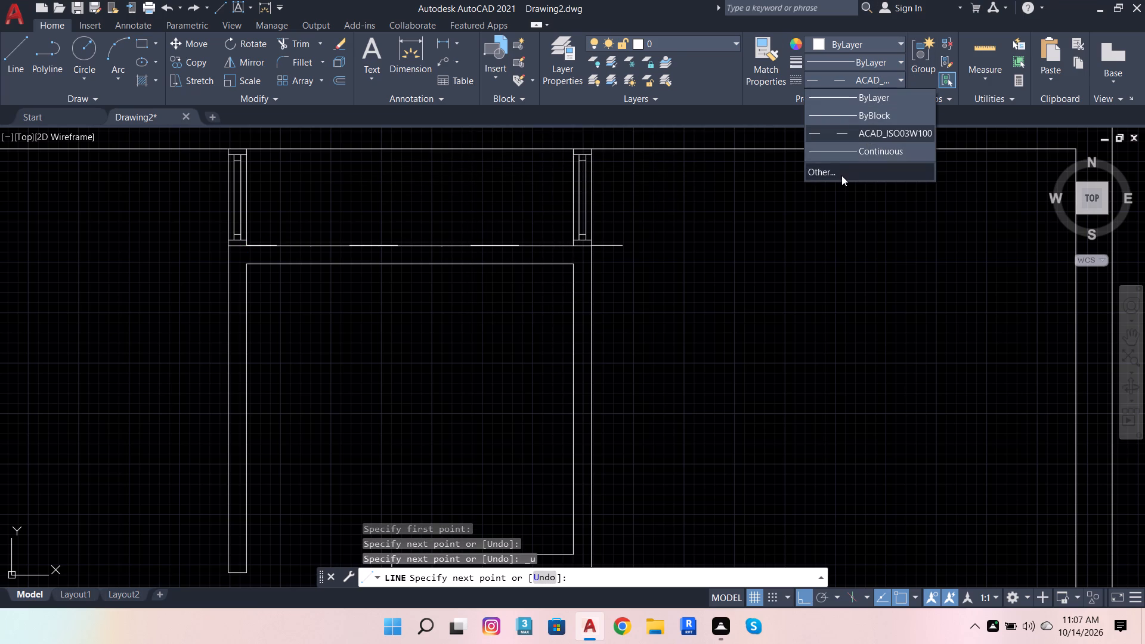
pyautogui.click(689, 186)
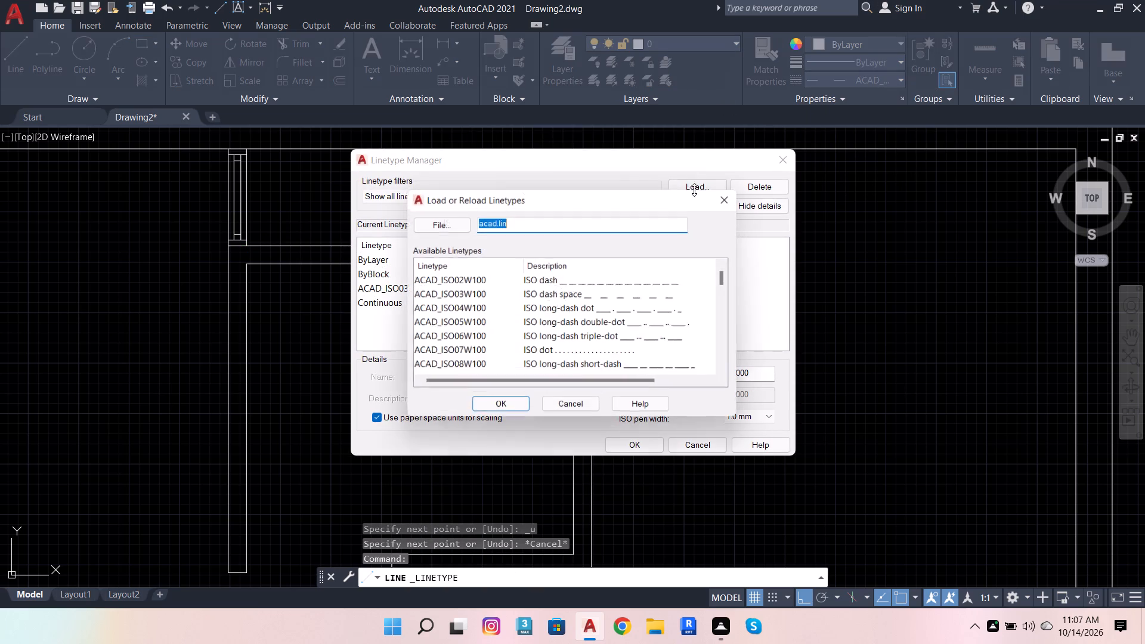
pyautogui.click(636, 284)
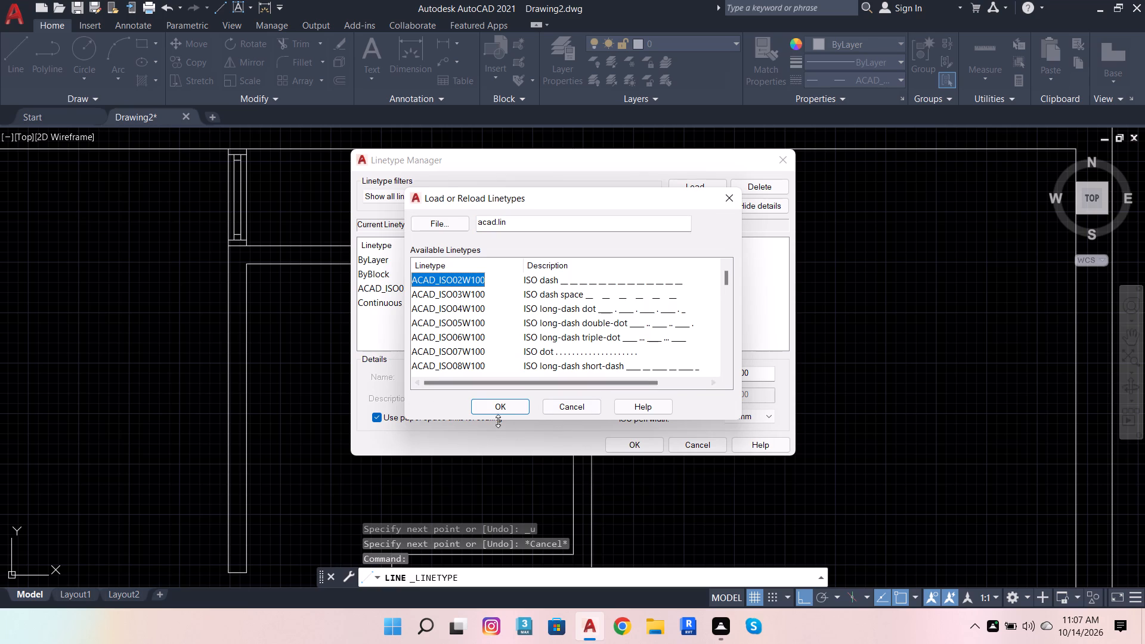
pyautogui.click(495, 416)
pyautogui.click(496, 407)
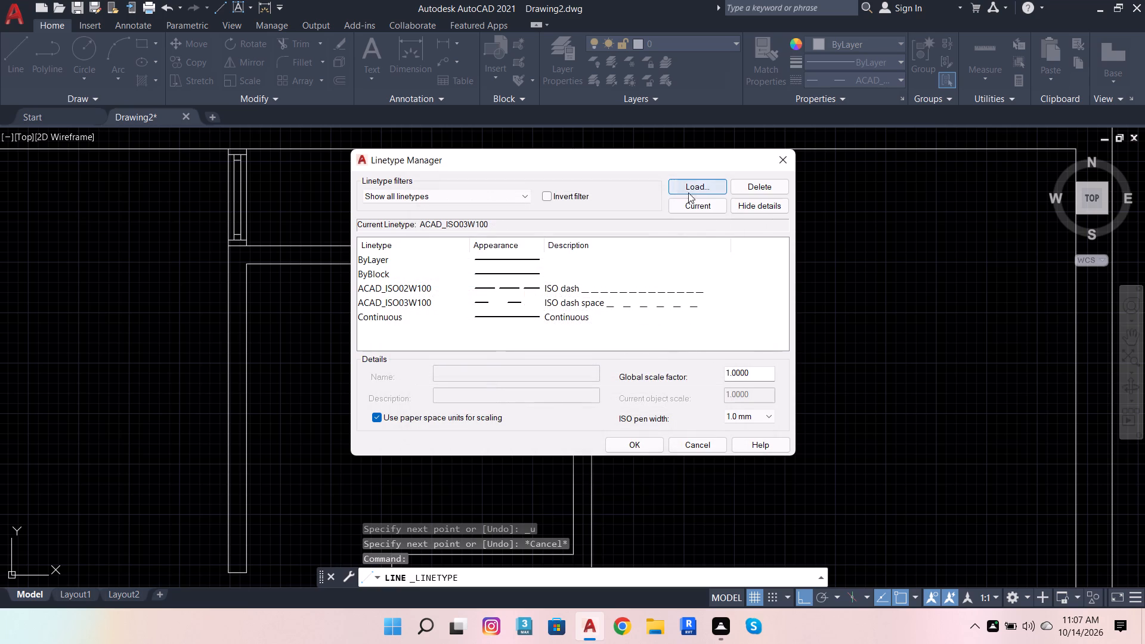
pyautogui.click(635, 454)
pyautogui.click(645, 444)
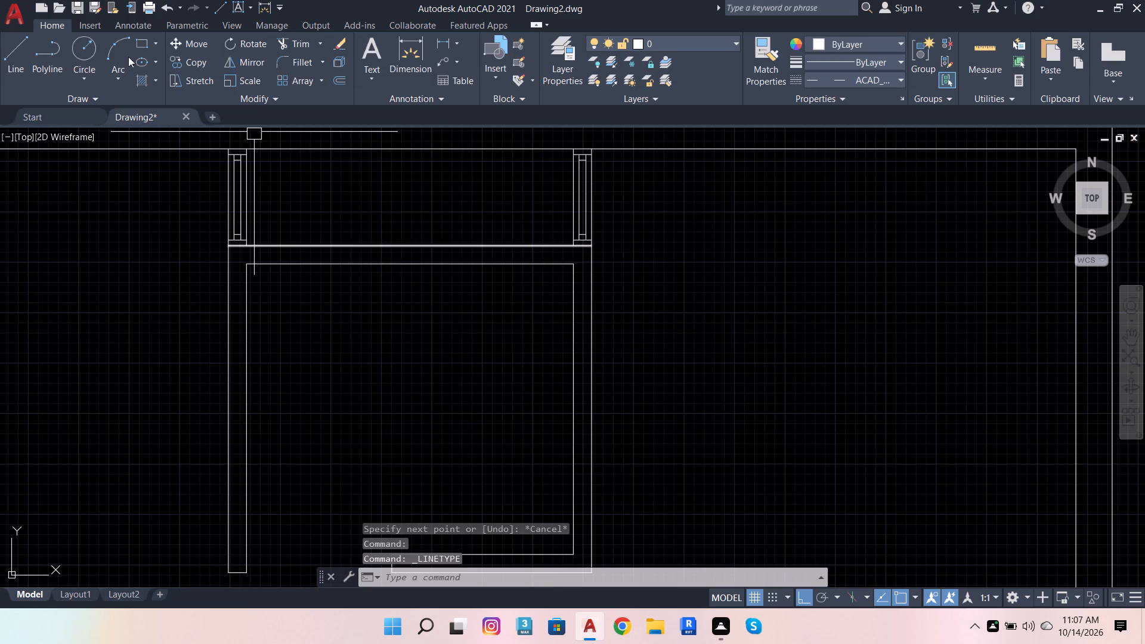
pyautogui.click(23, 58)
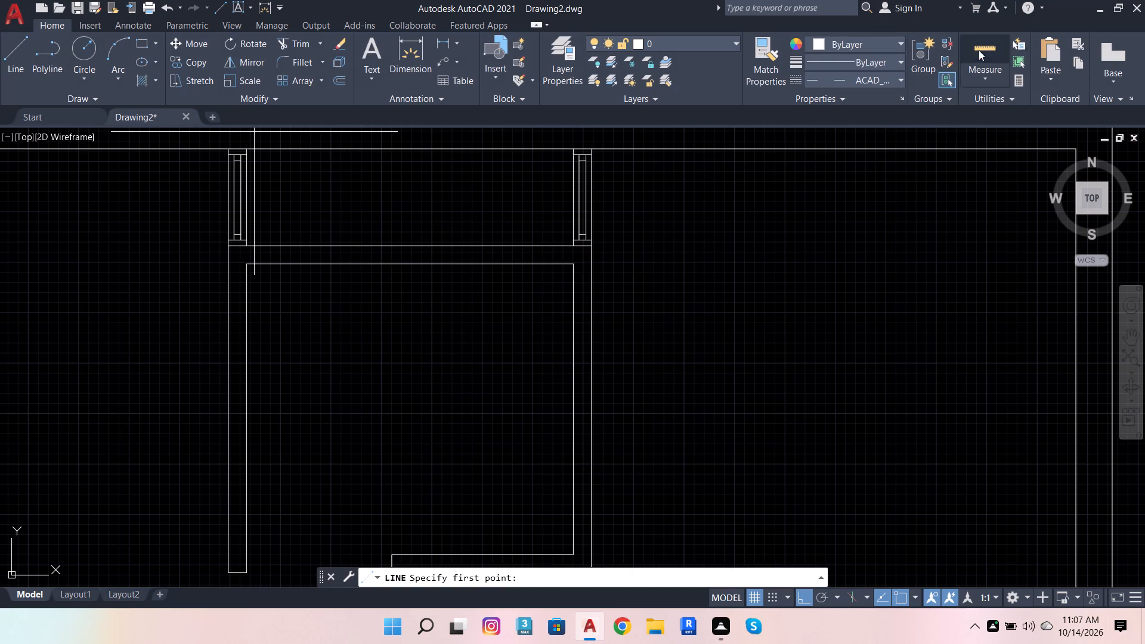
pyautogui.click(890, 75)
pyautogui.click(880, 135)
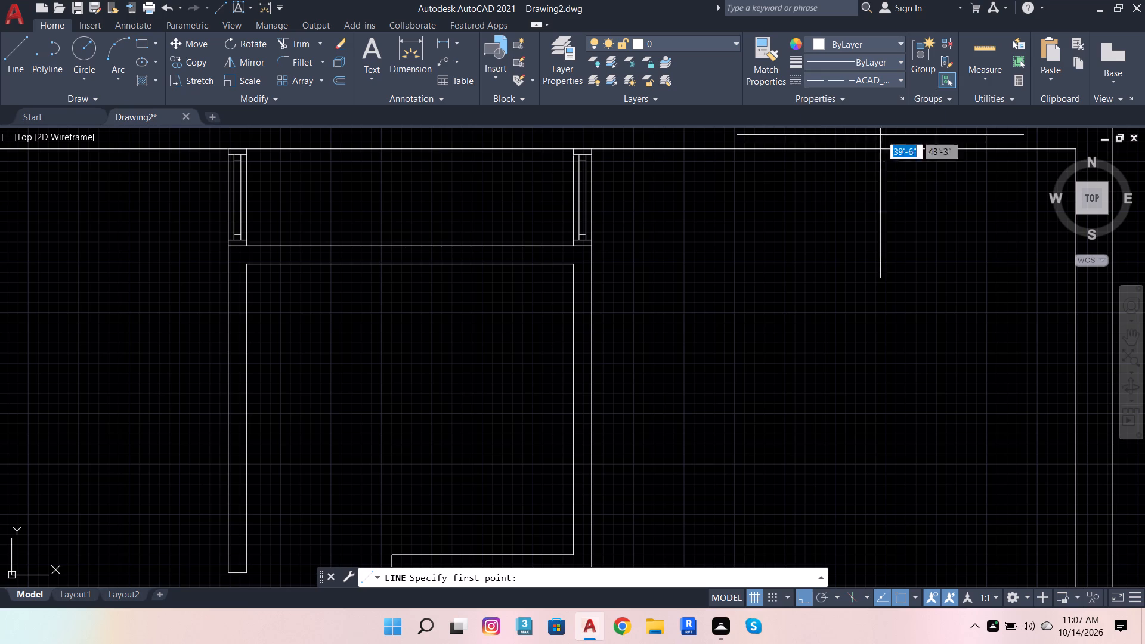
# Draw two crossing dashed diagonals between the opposite inner corners of the narrow space above the toilet.
pyautogui.click(247, 247)
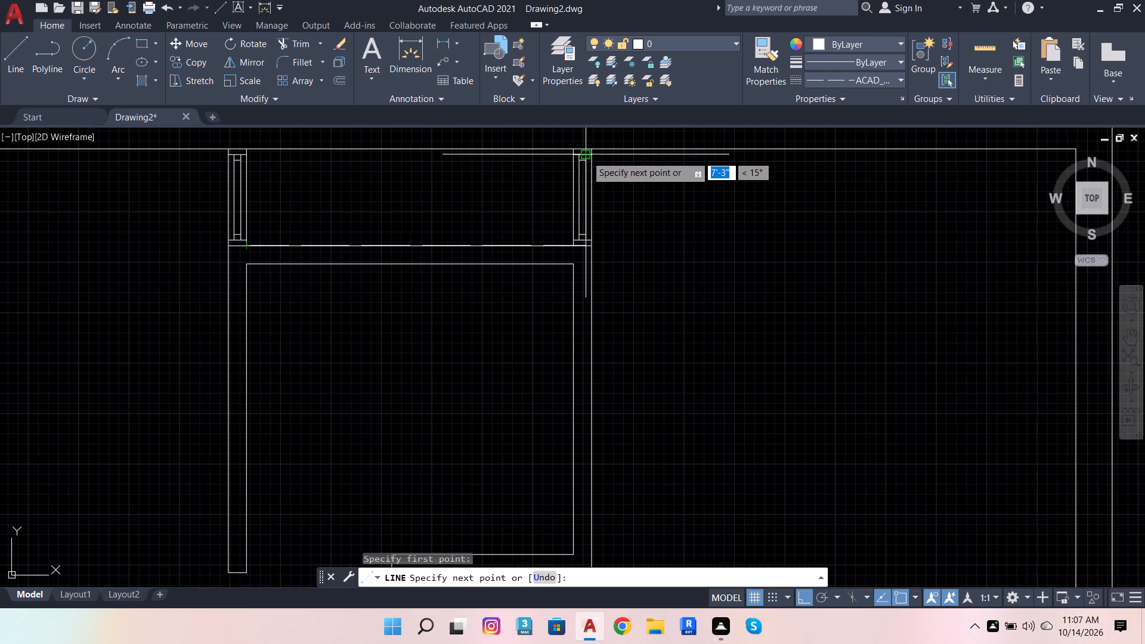
pyautogui.click(572, 150)
pyautogui.press('space')
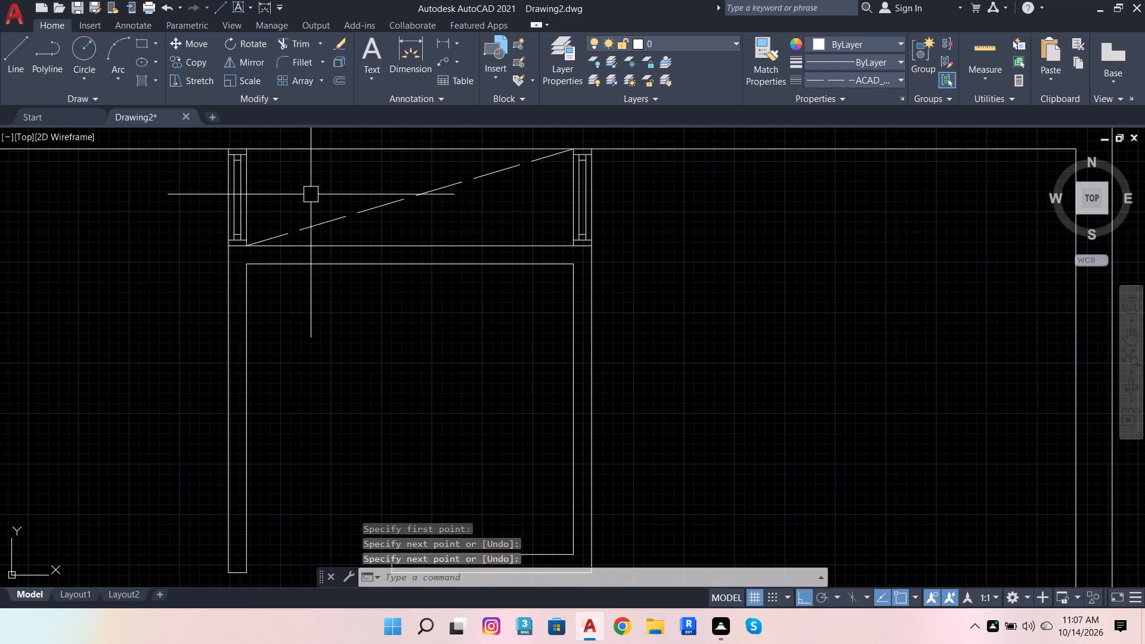
pyautogui.press('space')
pyautogui.click(249, 151)
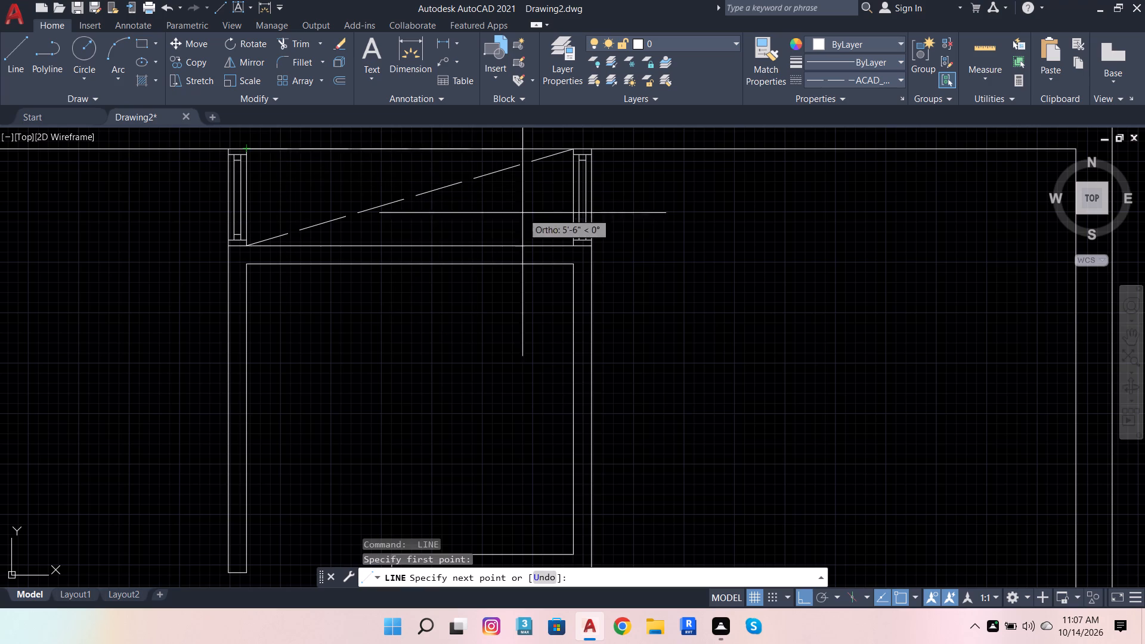
pyautogui.click(573, 243)
pyautogui.press('Escape')
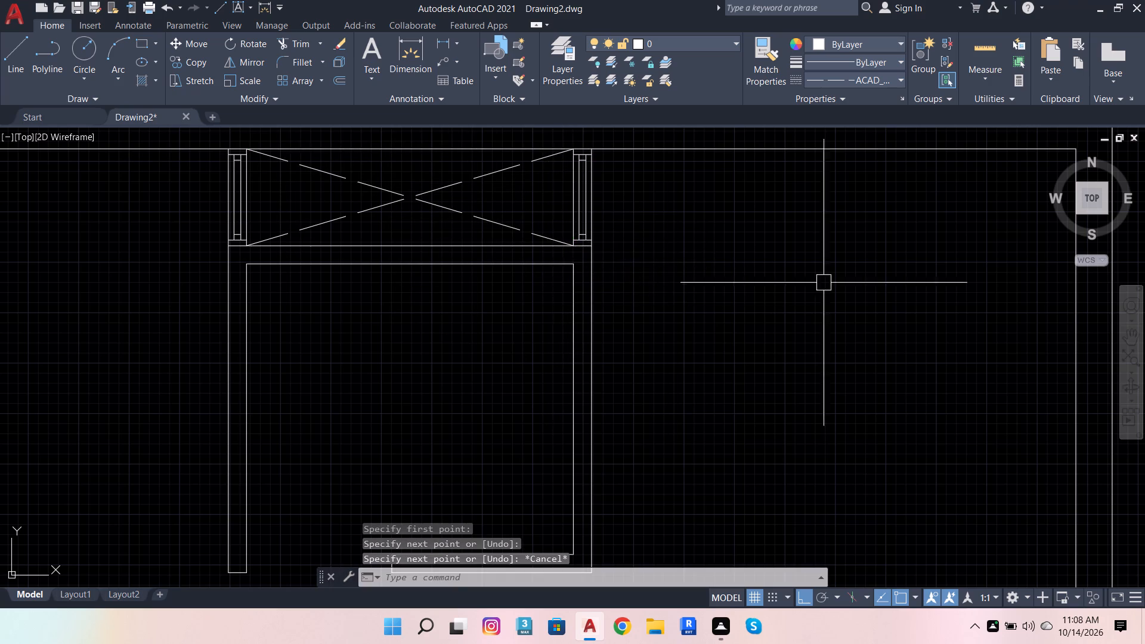
# Dimension the length of the toilet's left inner wall line, placing the vertical dimension inside the room.
pyautogui.scroll(-2, 846, 275)
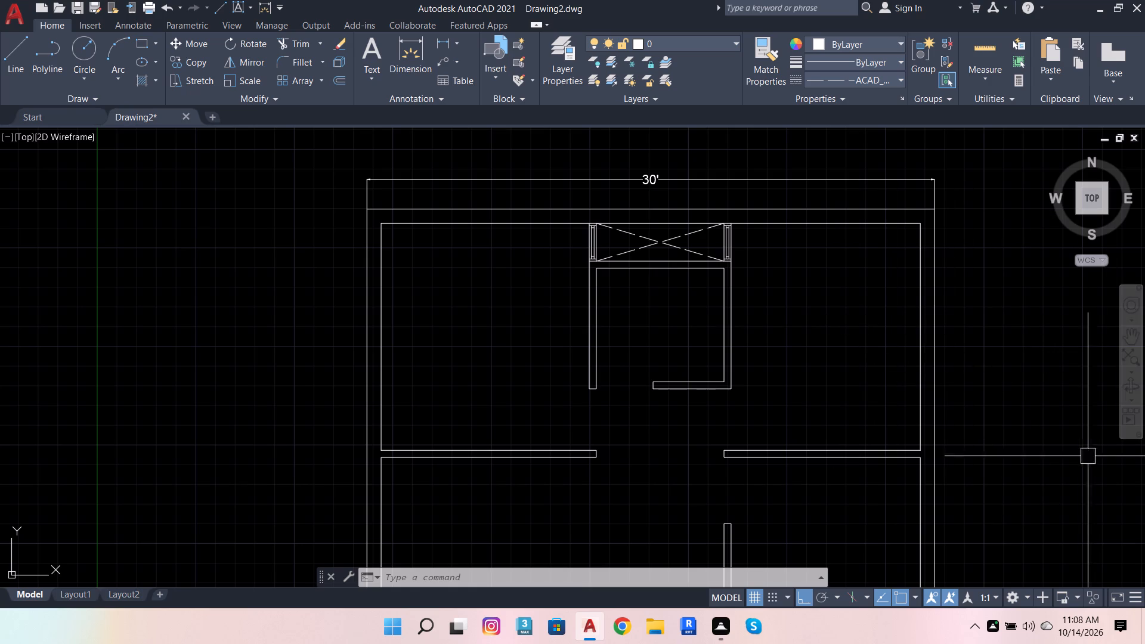
pyautogui.scroll(-1, 692, 298)
pyautogui.scroll(-1, 457, 391)
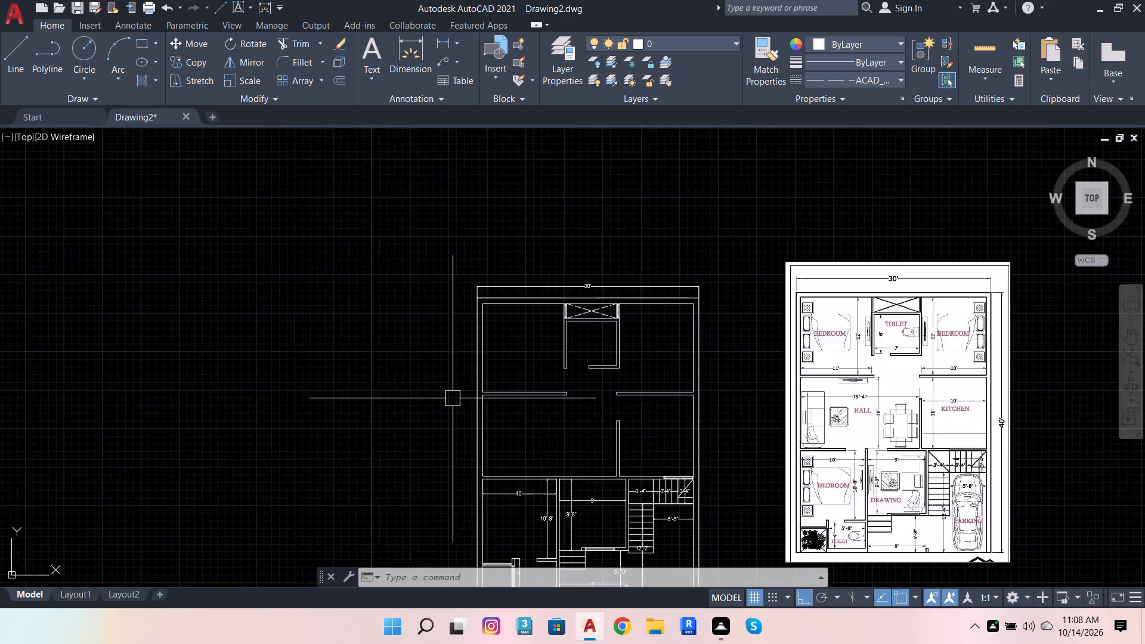
pyautogui.scroll(-1, 453, 398)
pyautogui.scroll(2, 682, 388)
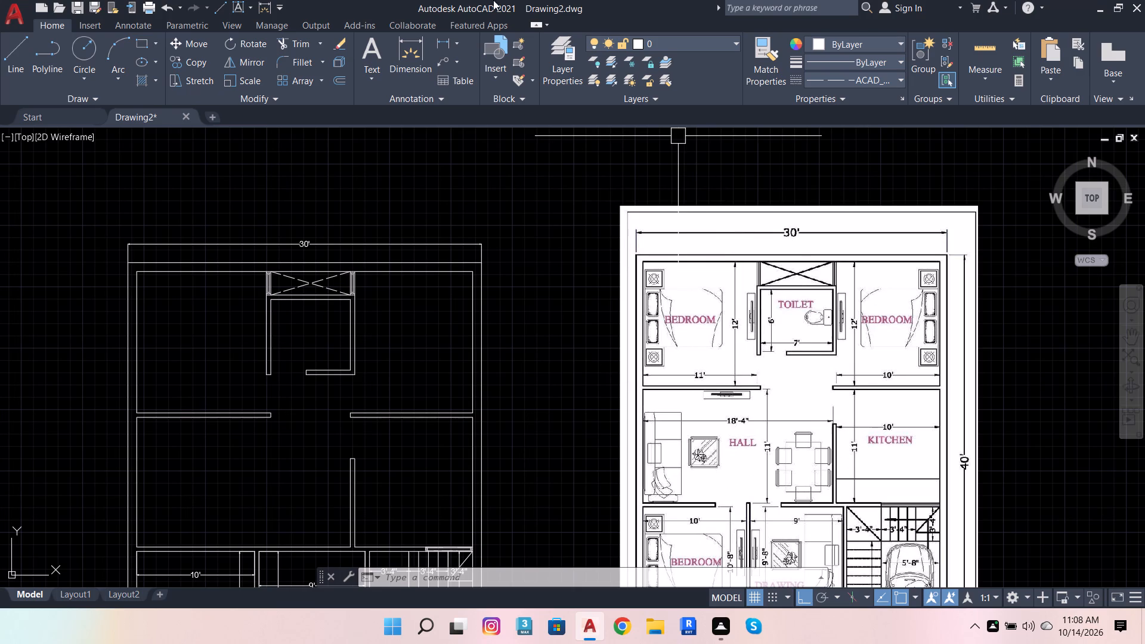
pyautogui.click(425, 46)
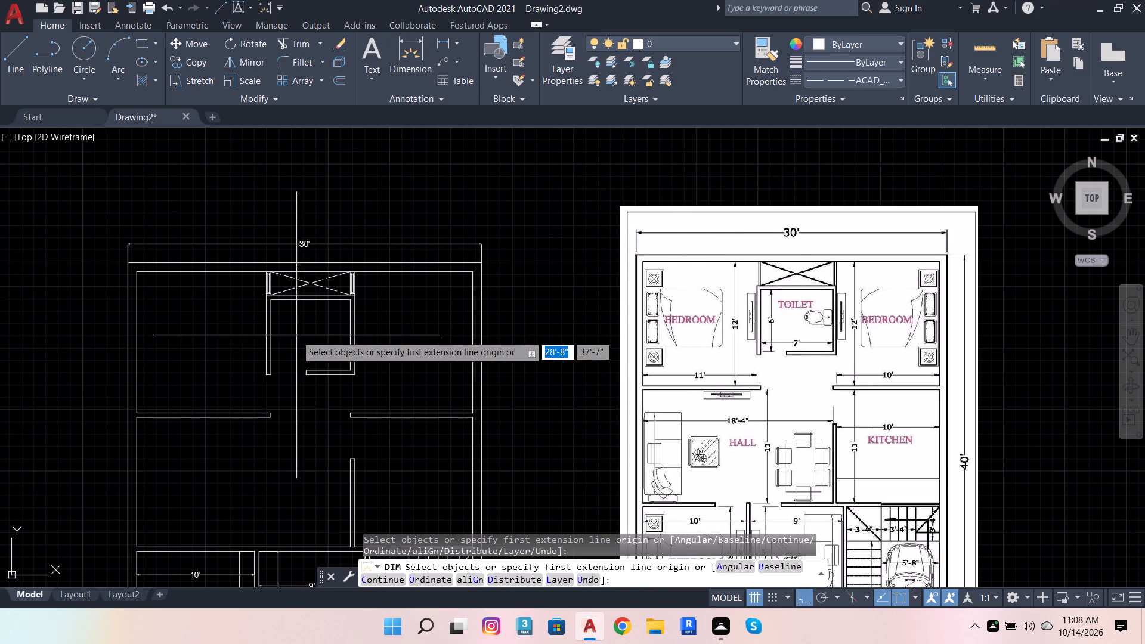
pyautogui.click(277, 339)
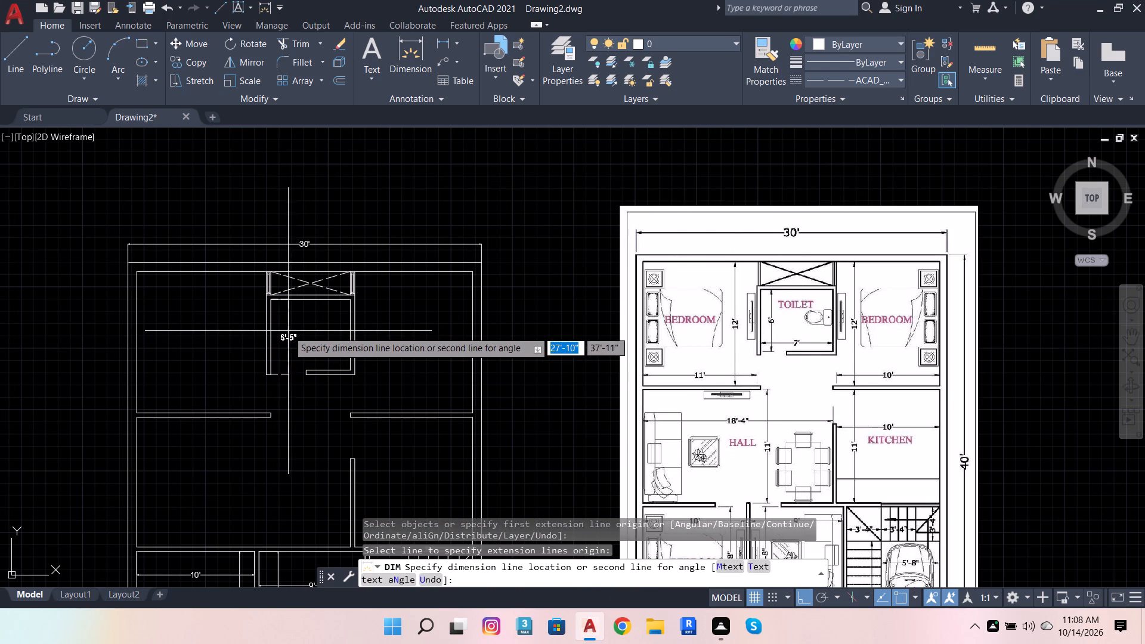
pyautogui.scroll(2, 276, 326)
pyautogui.scroll(-2, 274, 326)
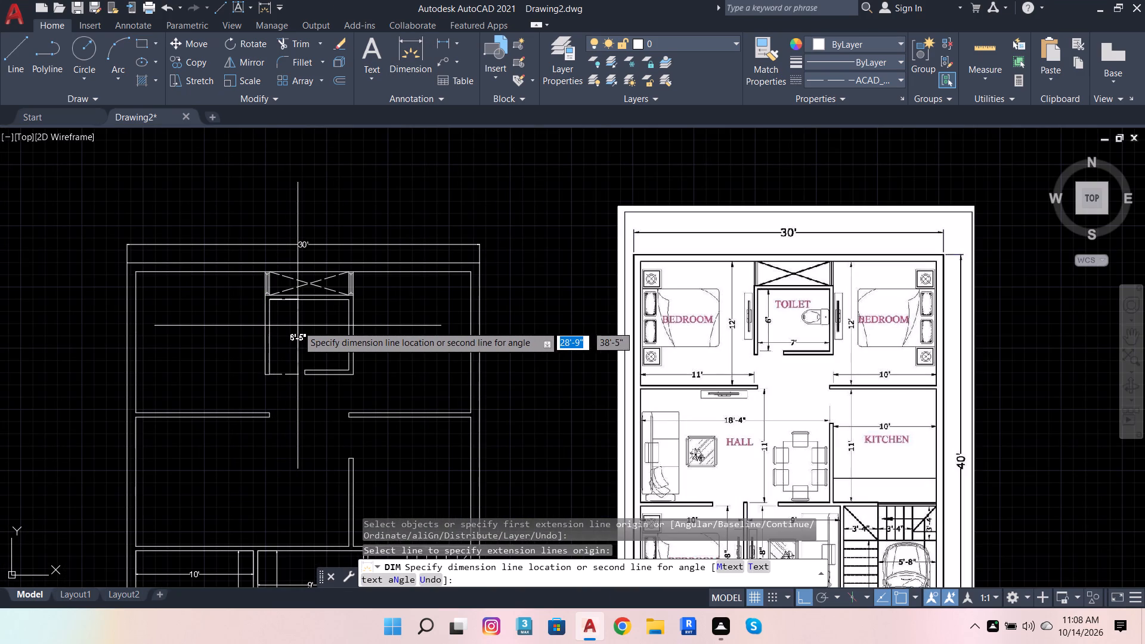
pyautogui.click(283, 329)
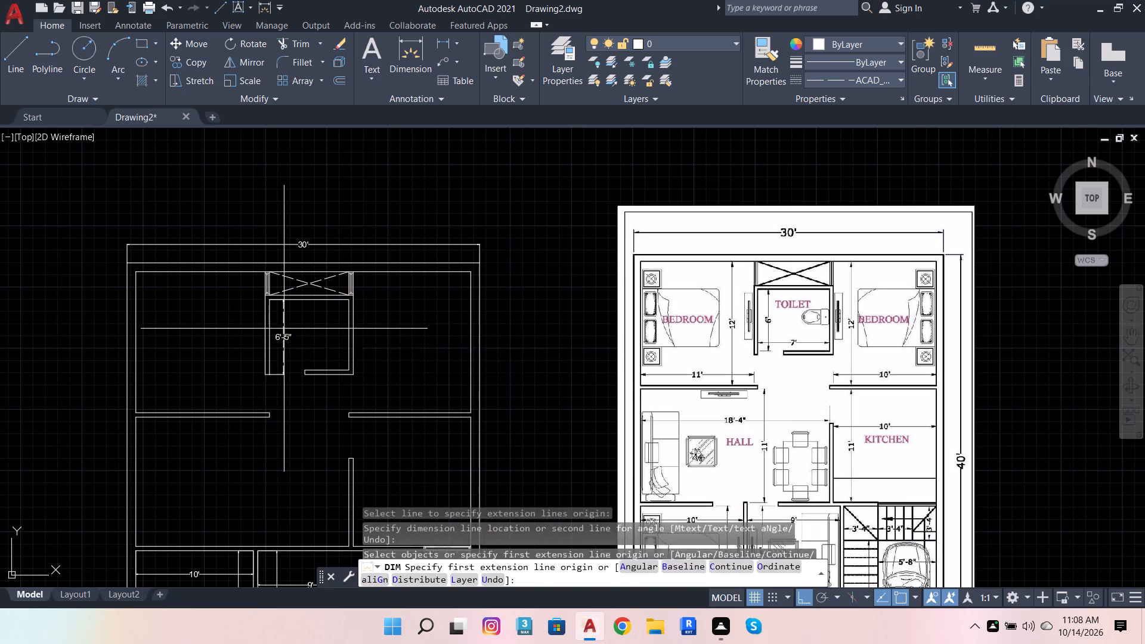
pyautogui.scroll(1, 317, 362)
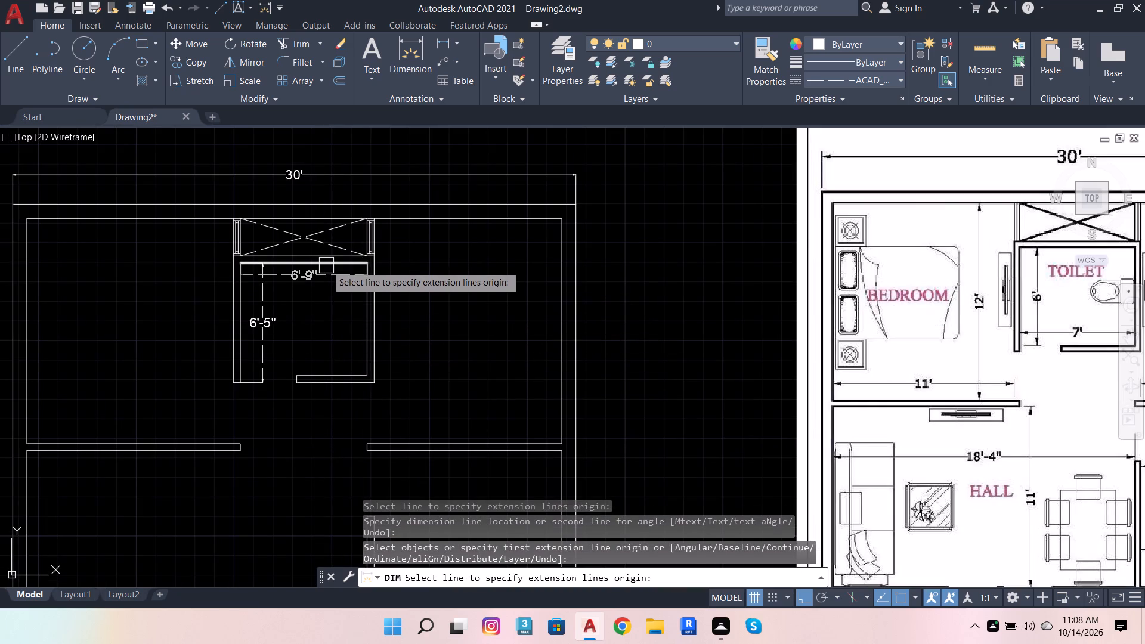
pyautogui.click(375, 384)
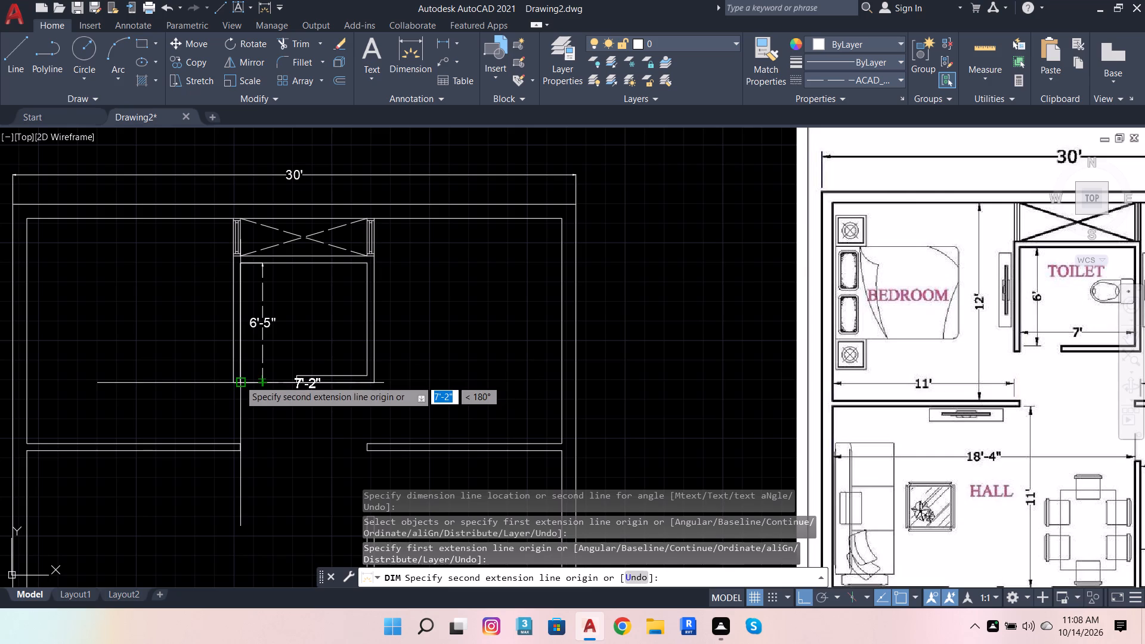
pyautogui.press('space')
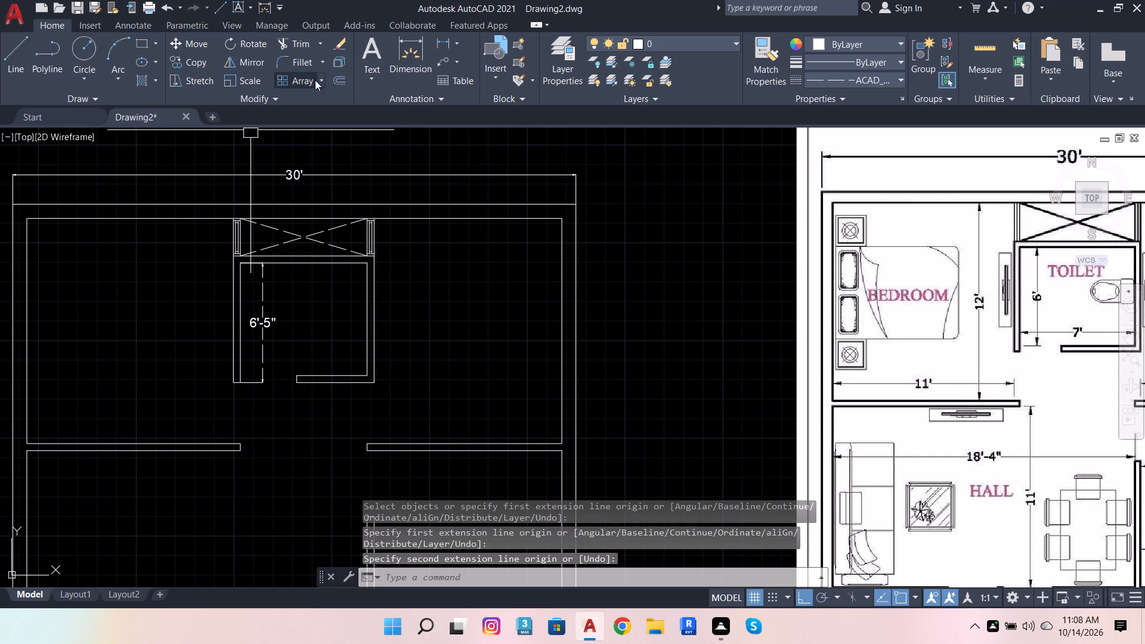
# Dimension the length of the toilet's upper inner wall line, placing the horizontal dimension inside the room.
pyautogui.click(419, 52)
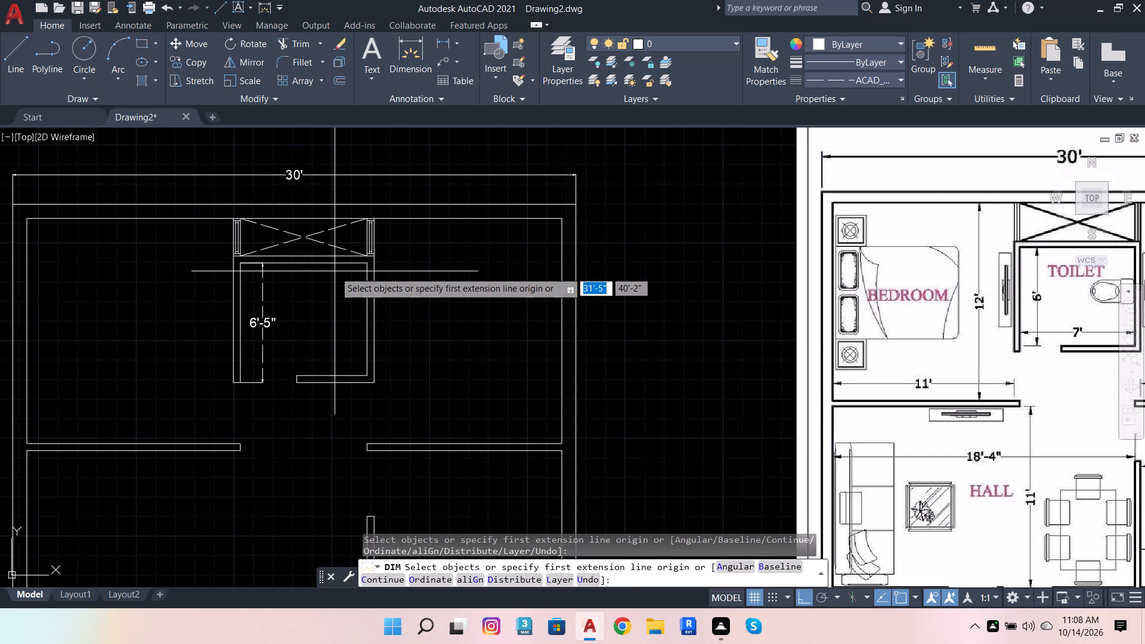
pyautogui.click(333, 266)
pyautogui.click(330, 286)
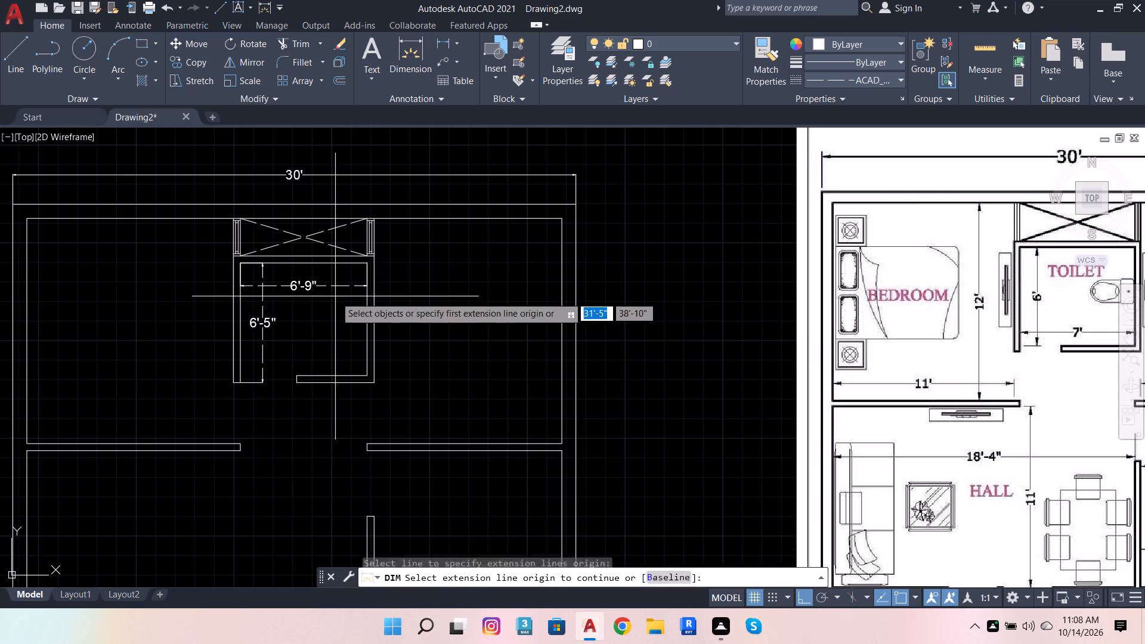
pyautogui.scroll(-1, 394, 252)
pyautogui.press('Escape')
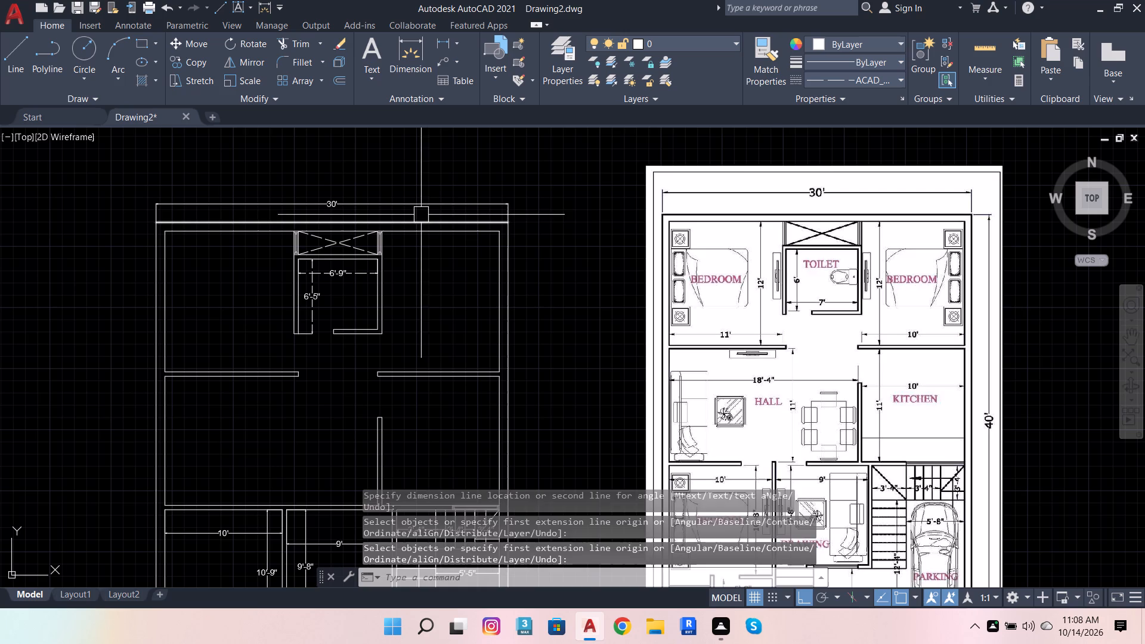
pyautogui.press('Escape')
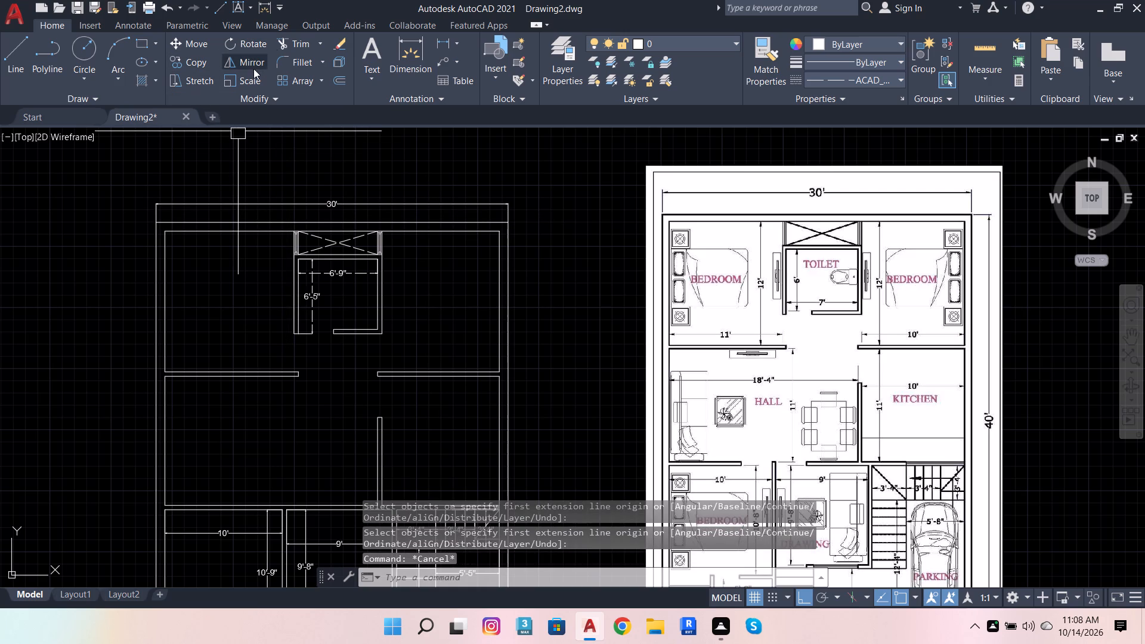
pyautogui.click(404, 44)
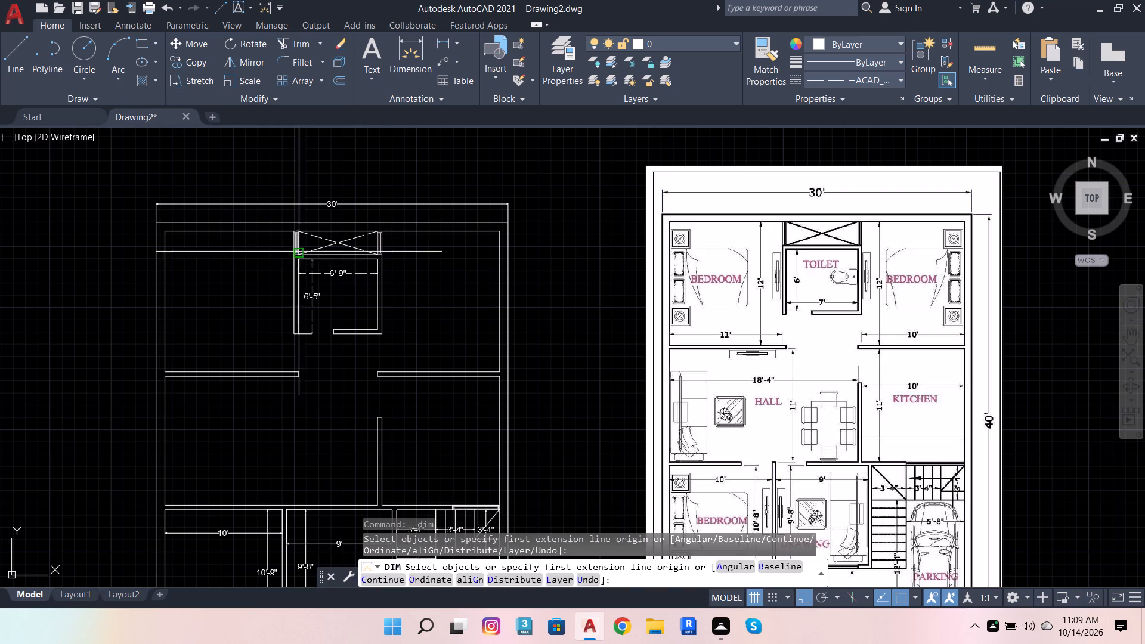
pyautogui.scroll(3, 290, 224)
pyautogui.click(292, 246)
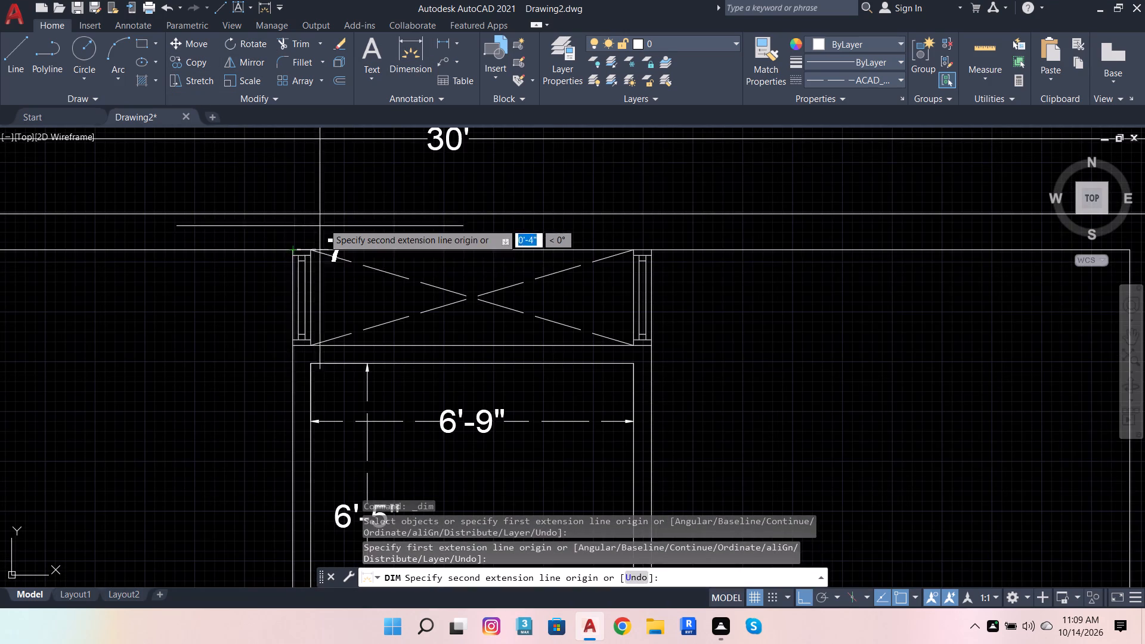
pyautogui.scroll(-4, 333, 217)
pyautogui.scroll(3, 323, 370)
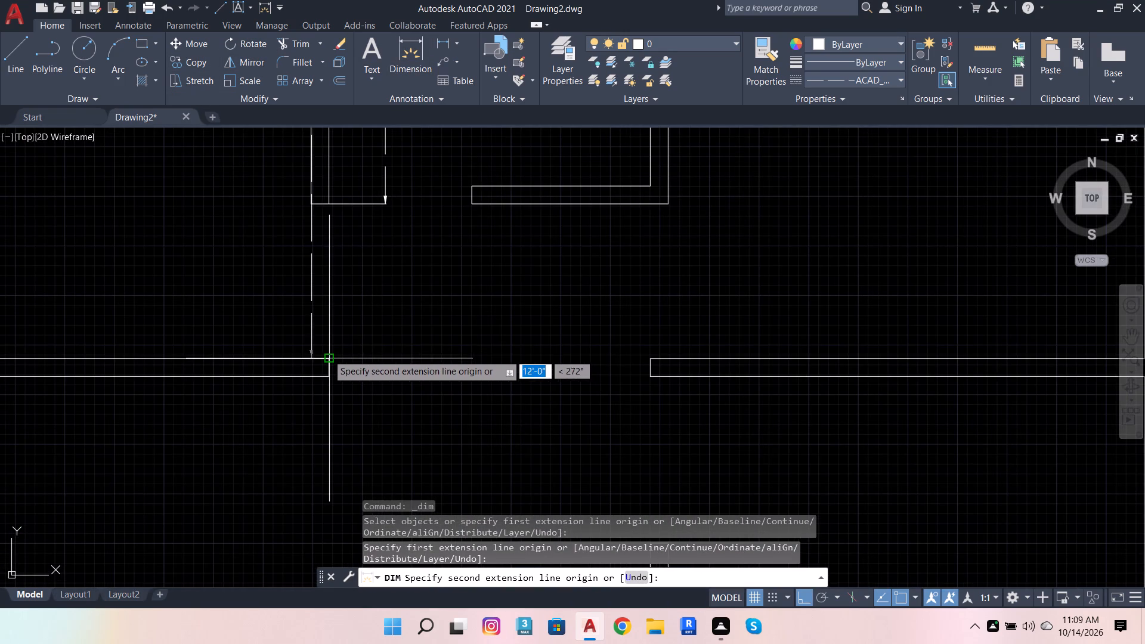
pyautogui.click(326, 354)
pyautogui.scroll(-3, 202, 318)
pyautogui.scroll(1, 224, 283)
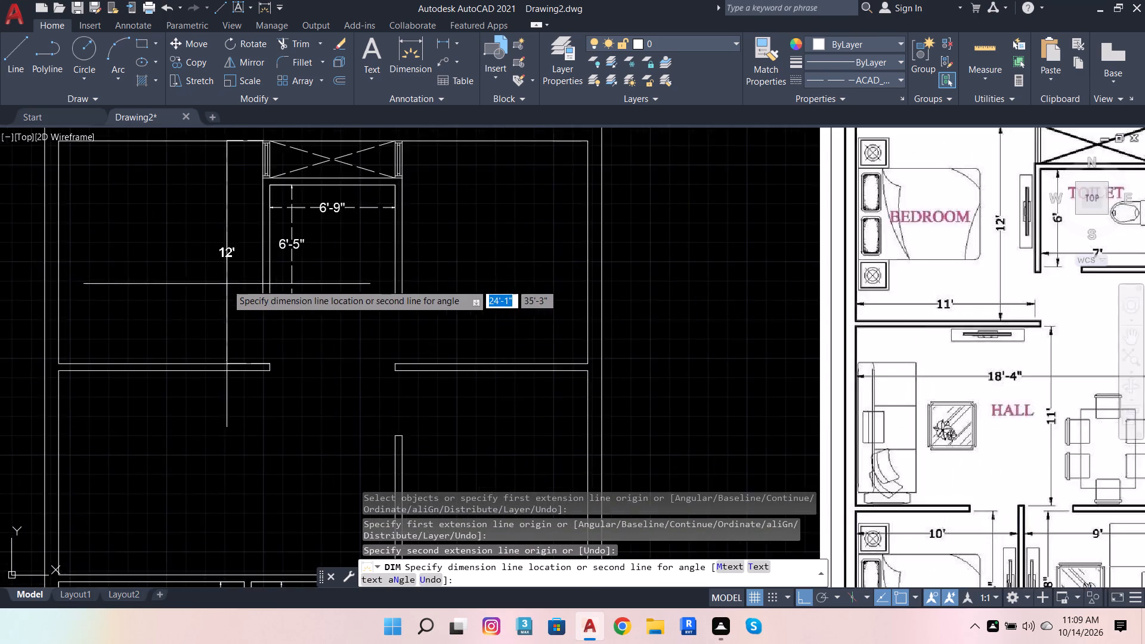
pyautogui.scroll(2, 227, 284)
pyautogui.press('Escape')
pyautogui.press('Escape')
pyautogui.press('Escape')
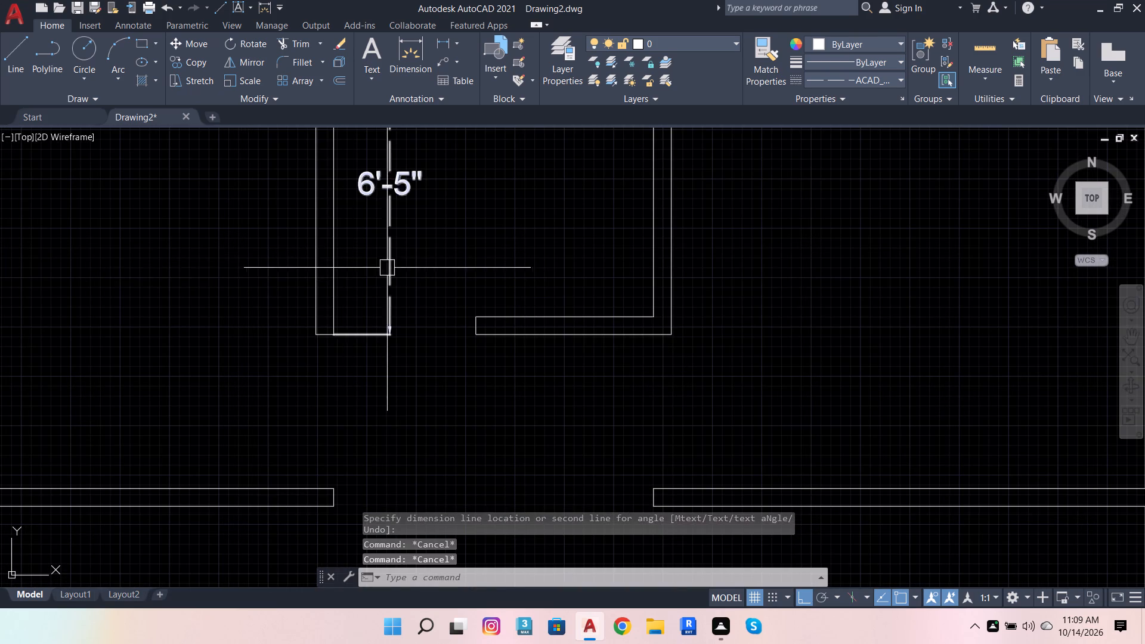
# Delete the two dashed dimensions inside the toilet, the vertical one and the horizontal one.
pyautogui.click(395, 270)
pyautogui.scroll(-2, 448, 320)
pyautogui.click(499, 236)
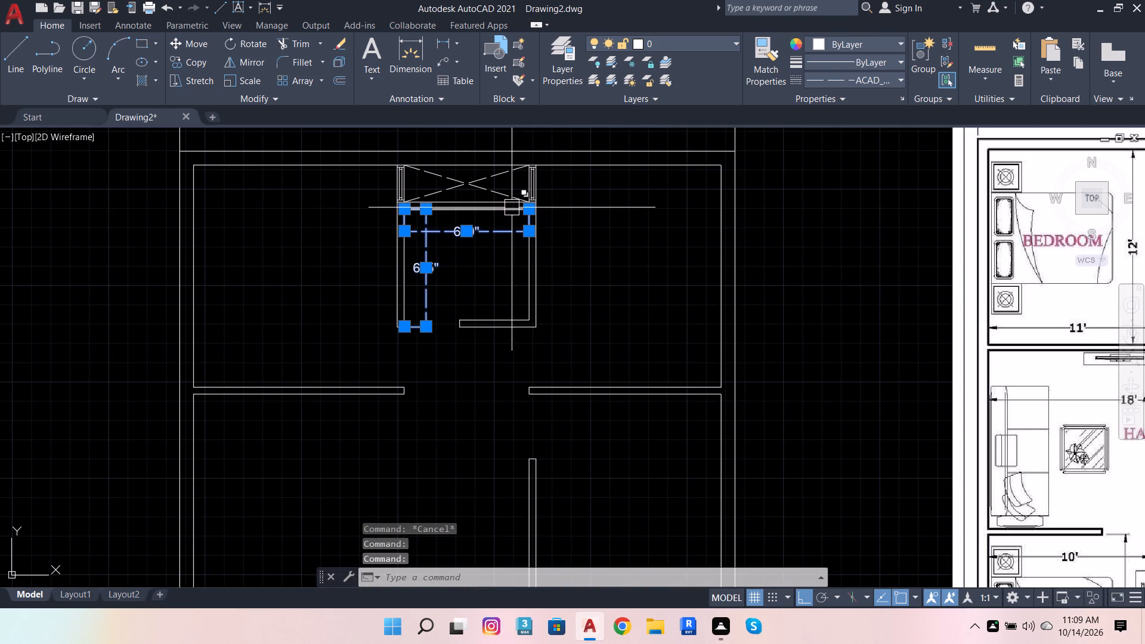
pyautogui.press('Delete')
# Set the current linetype back to ByLayer.
pyautogui.click(864, 75)
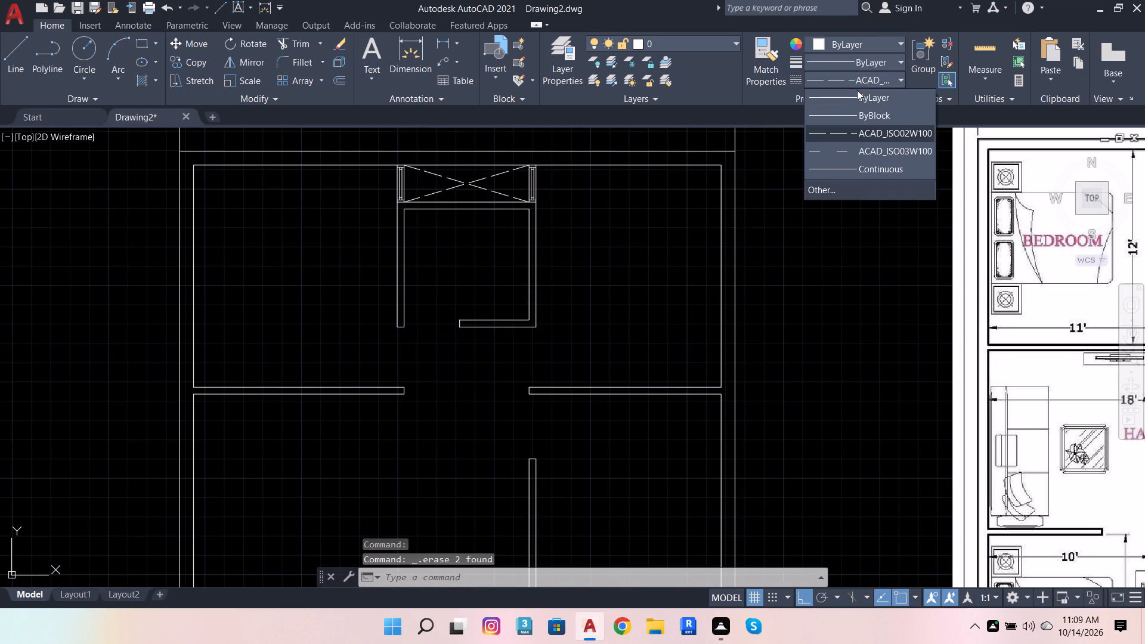
pyautogui.click(857, 91)
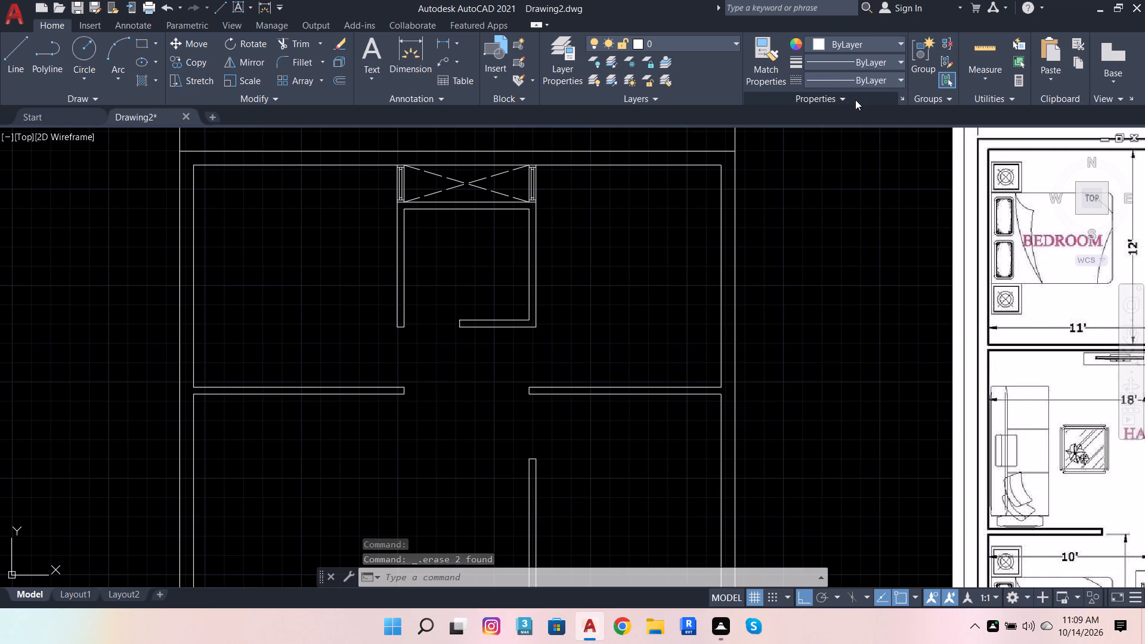
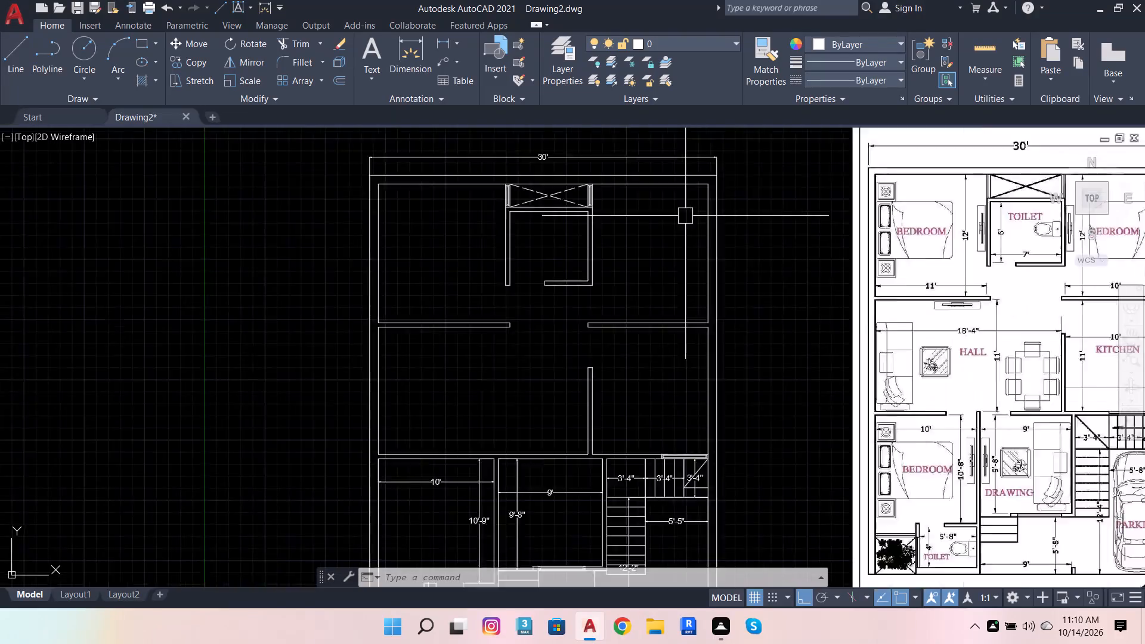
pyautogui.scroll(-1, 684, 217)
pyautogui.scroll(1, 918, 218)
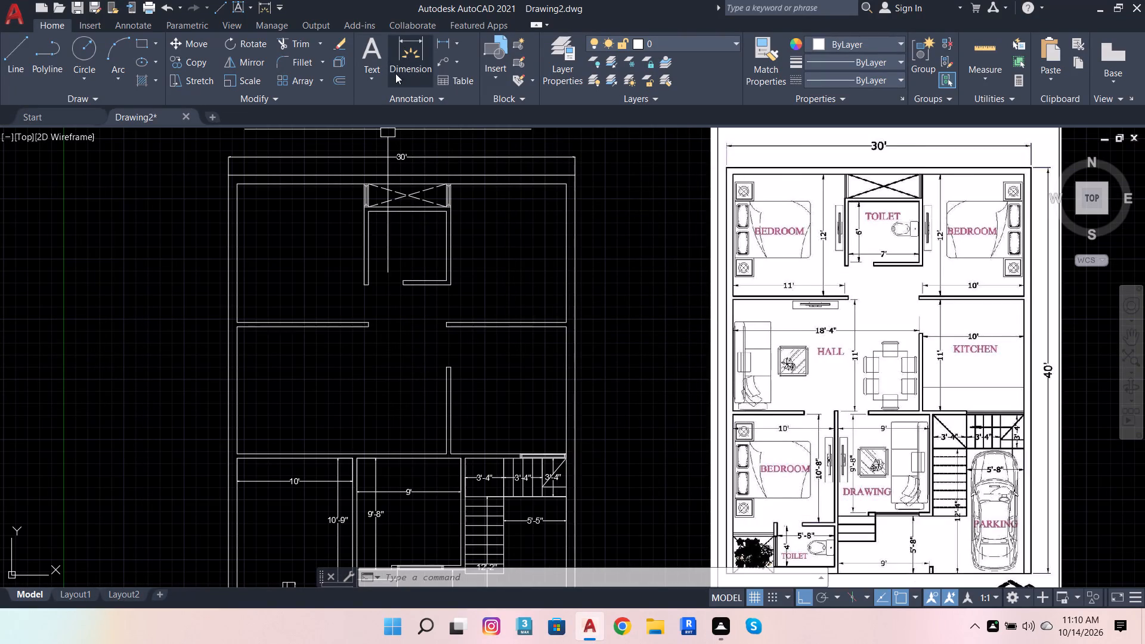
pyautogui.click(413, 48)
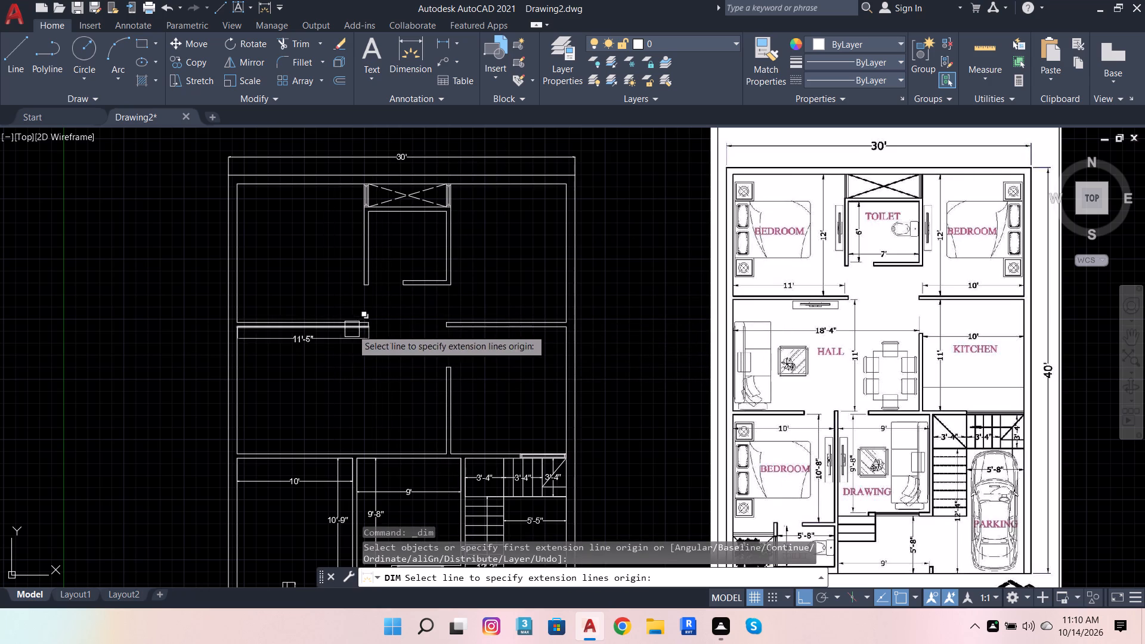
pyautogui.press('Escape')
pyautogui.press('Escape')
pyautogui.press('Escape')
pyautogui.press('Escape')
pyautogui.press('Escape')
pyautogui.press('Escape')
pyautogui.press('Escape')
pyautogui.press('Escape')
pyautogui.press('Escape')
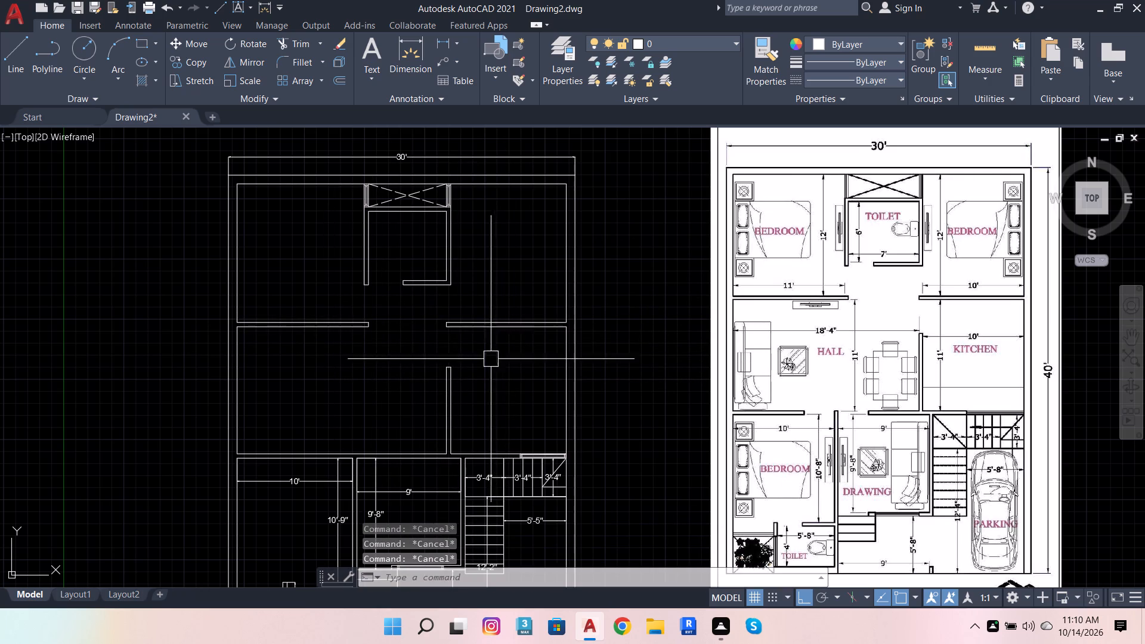
# Offset the two lines of the wall between the lower bedroom and the drawing room 3' outward, one into each room.
pyautogui.scroll(-1, 445, 381)
pyautogui.scroll(1, 369, 468)
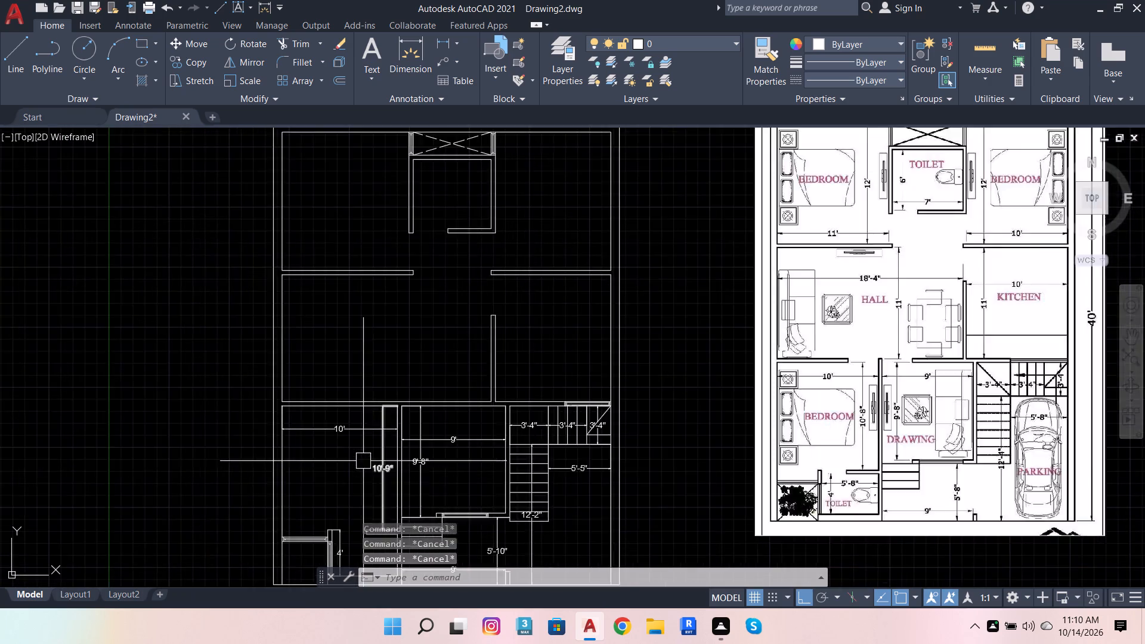
pyautogui.scroll(2, 363, 460)
pyautogui.click(441, 431)
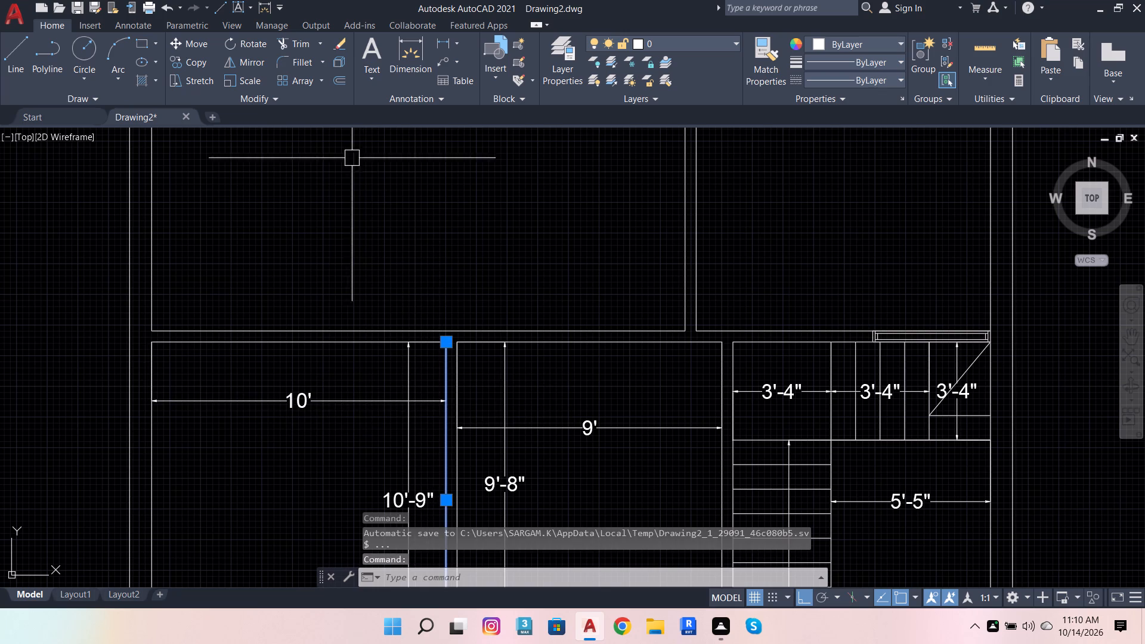
pyautogui.click(340, 76)
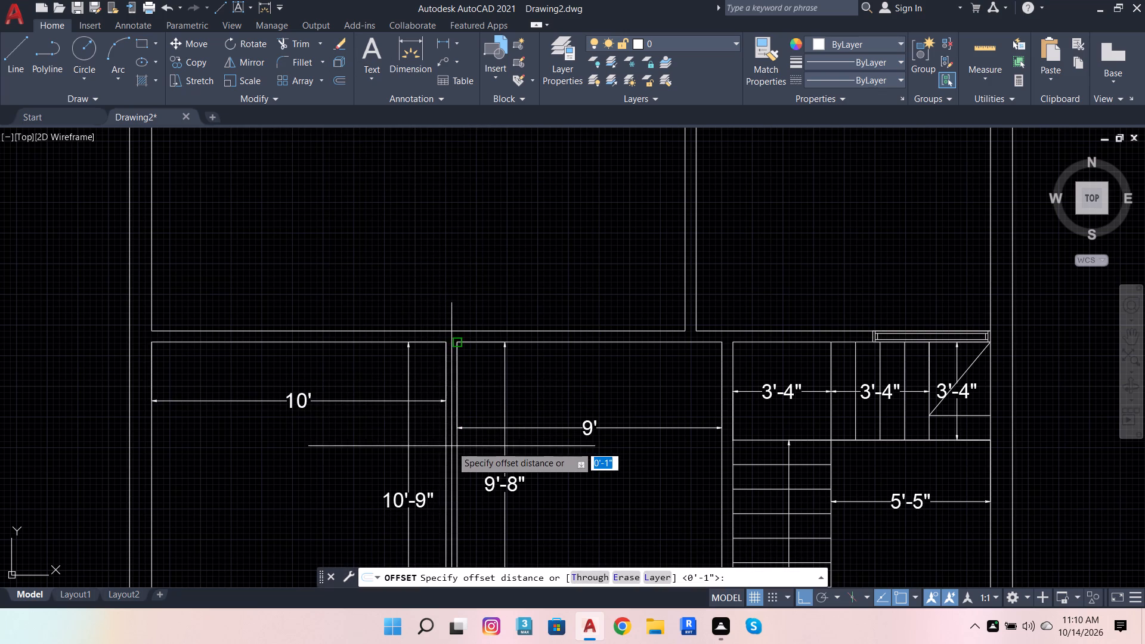
pyautogui.click(442, 345)
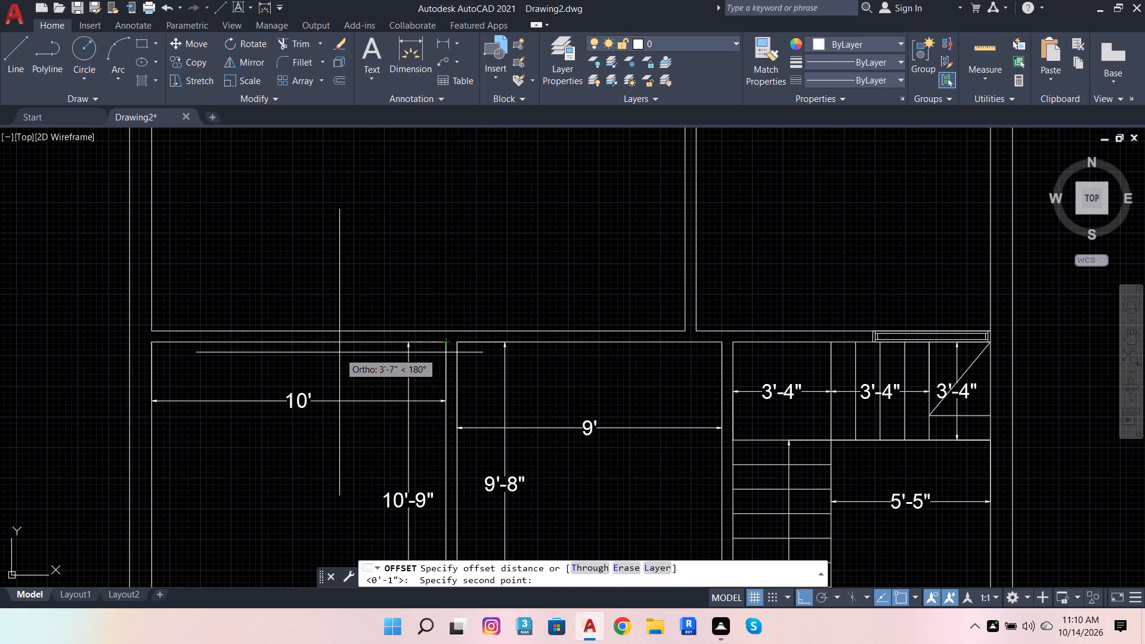
pyautogui.write("3'")
pyautogui.press('Return')
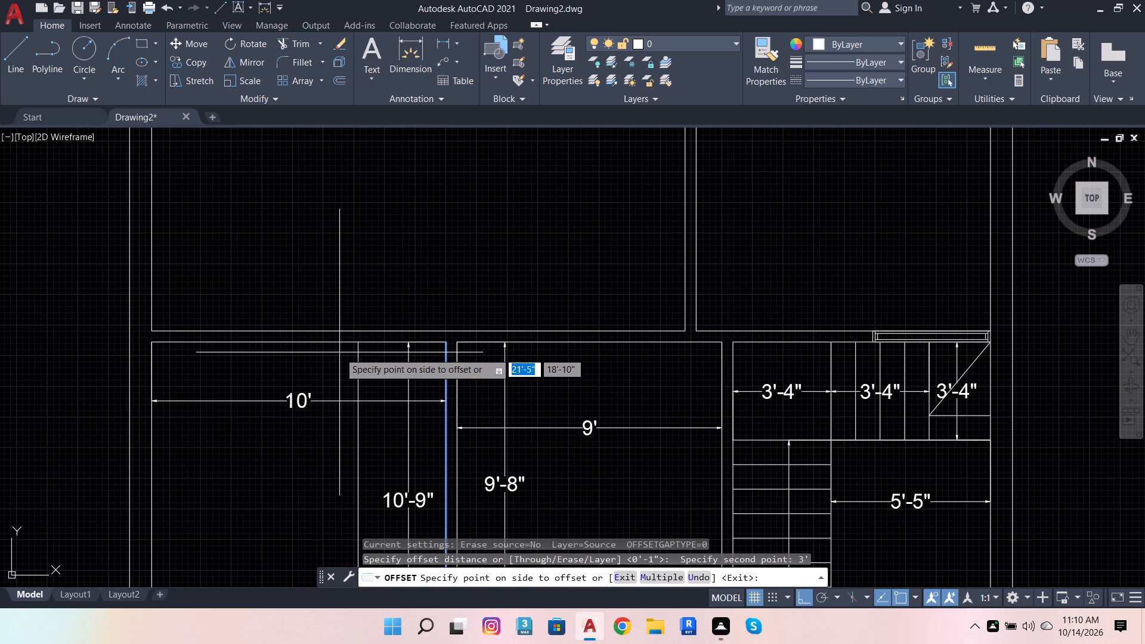
pyautogui.click(339, 352)
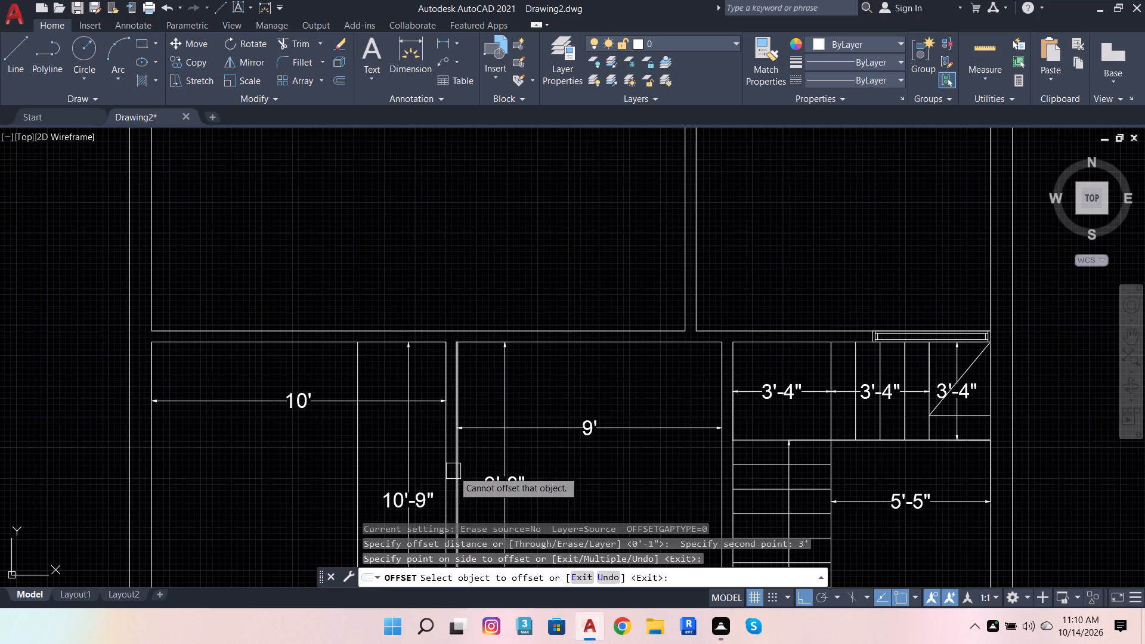
pyautogui.click(463, 466)
pyautogui.click(612, 464)
pyautogui.scroll(-3, 490, 432)
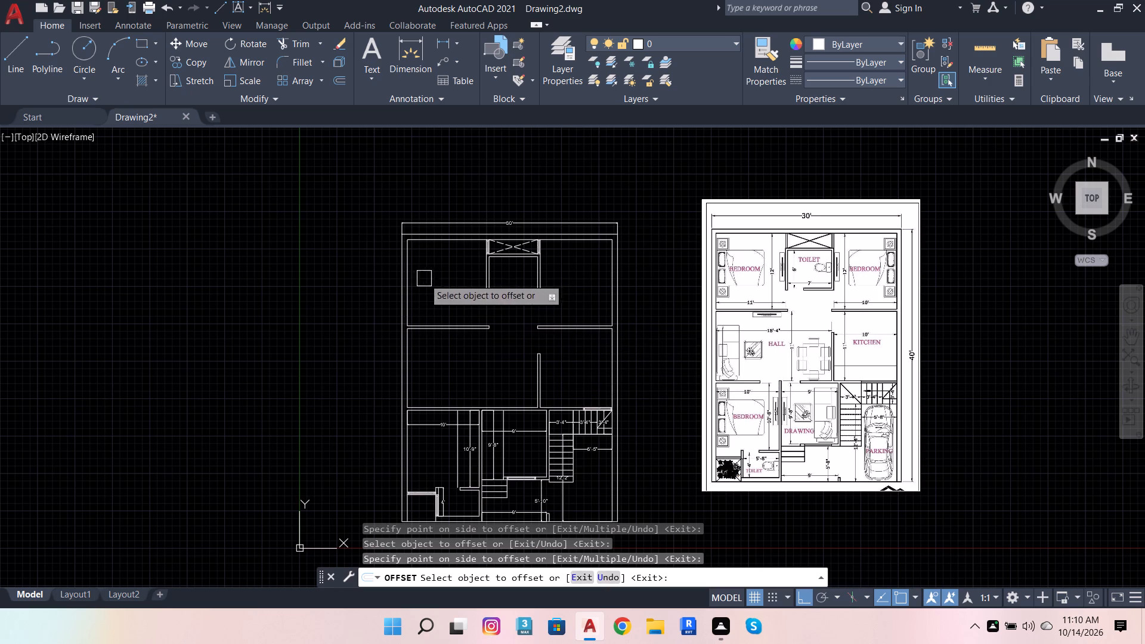
# Extend both 3' offset lines and the two lines of the wall between them up to the hall-side line of the horizontal wall.
pyautogui.click(283, 36)
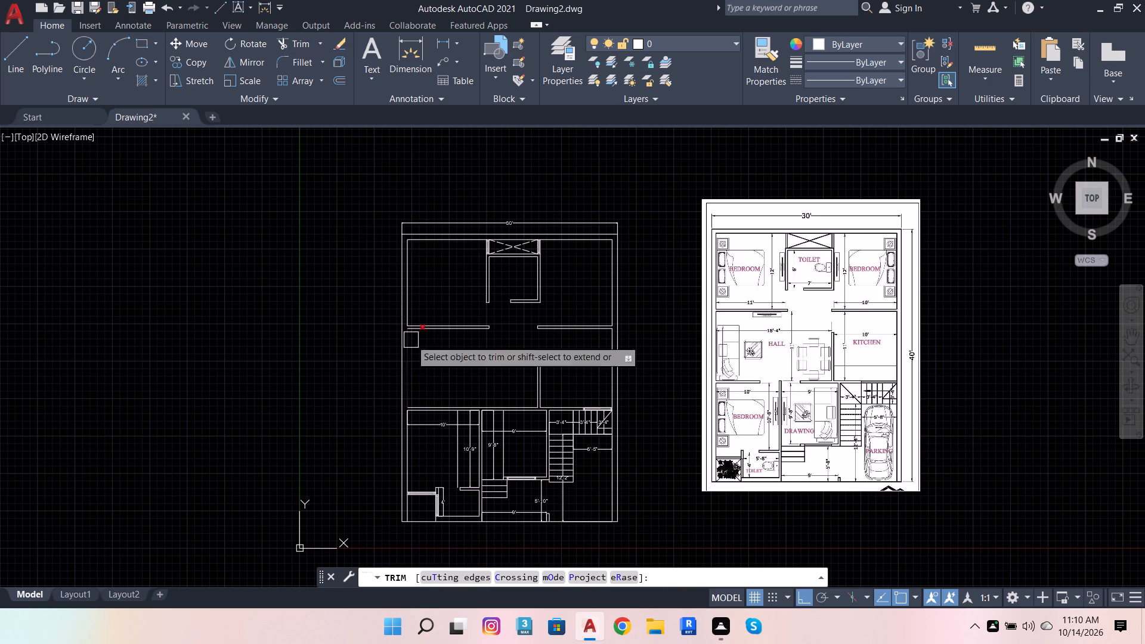
pyautogui.scroll(3, 437, 423)
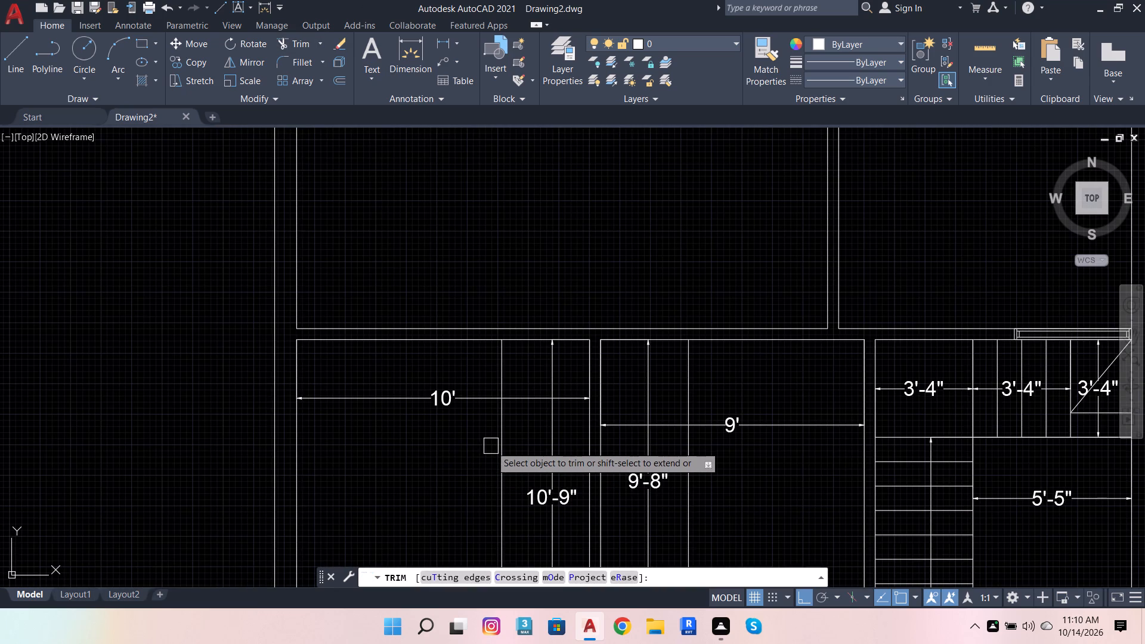
pyautogui.keyDown('shift'); pyautogui.click(502, 428); pyautogui.keyUp('shift')
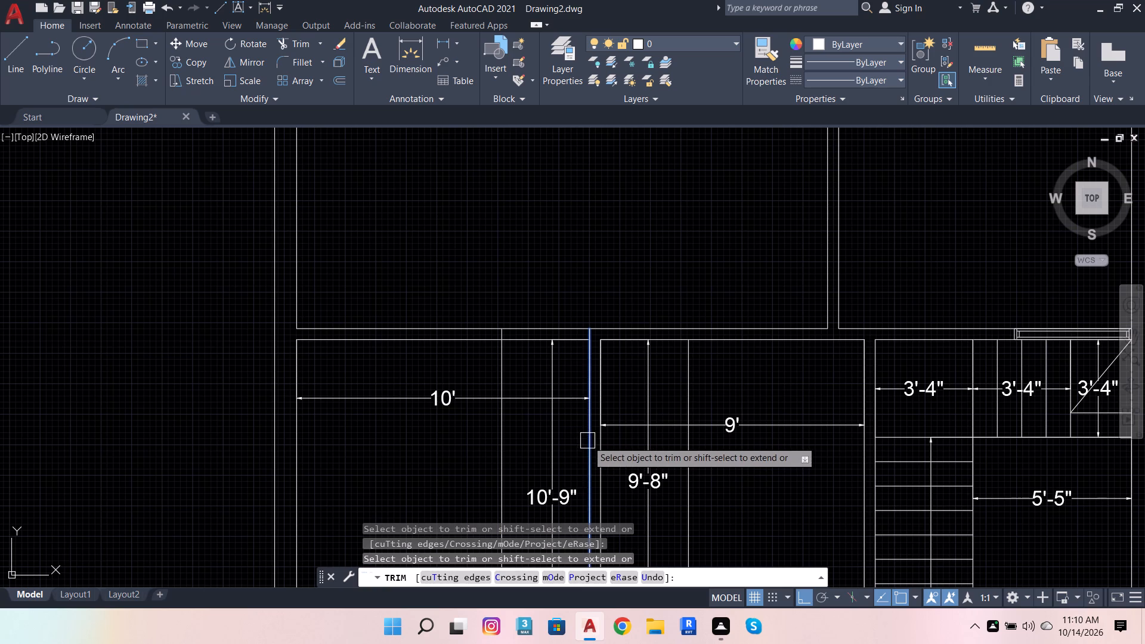
pyautogui.keyDown('shift'); pyautogui.click(587, 441); pyautogui.keyUp('shift')
pyautogui.keyDown('shift'); pyautogui.click(598, 477); pyautogui.keyUp('shift')
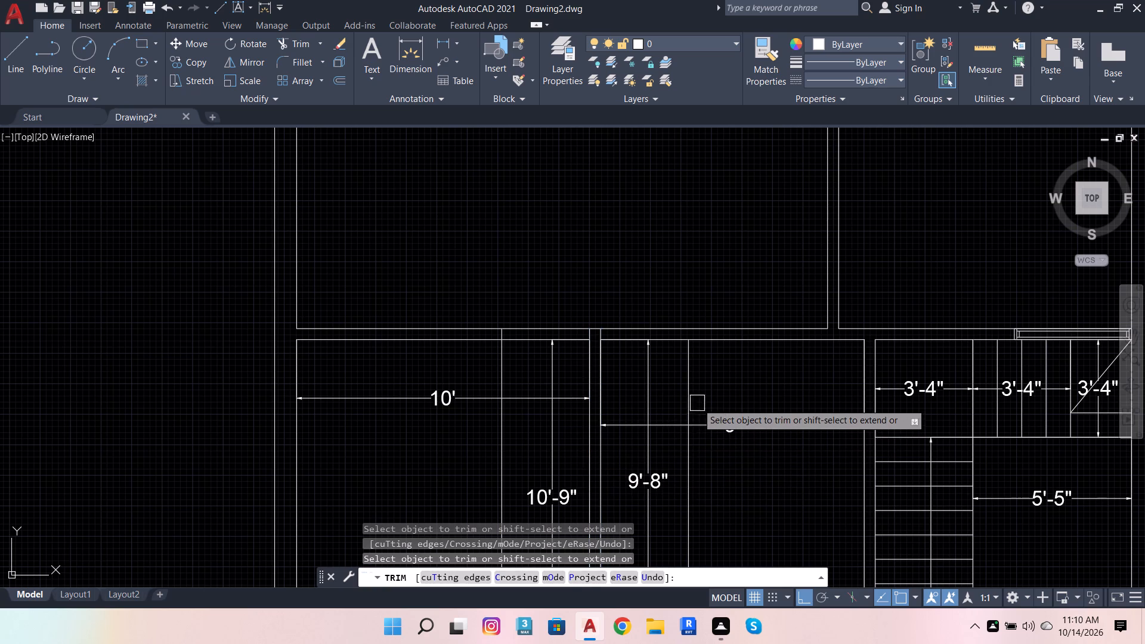
pyautogui.keyDown('shift'); pyautogui.click(697, 403); pyautogui.keyUp('shift')
# Trim the horizontal wall to open 3' doorways into the lower bedroom and drawing room, and trim off the leftover offset lines below.
pyautogui.keyDown('shift'); pyautogui.click(682, 372); pyautogui.keyUp('shift')
pyautogui.click(676, 315)
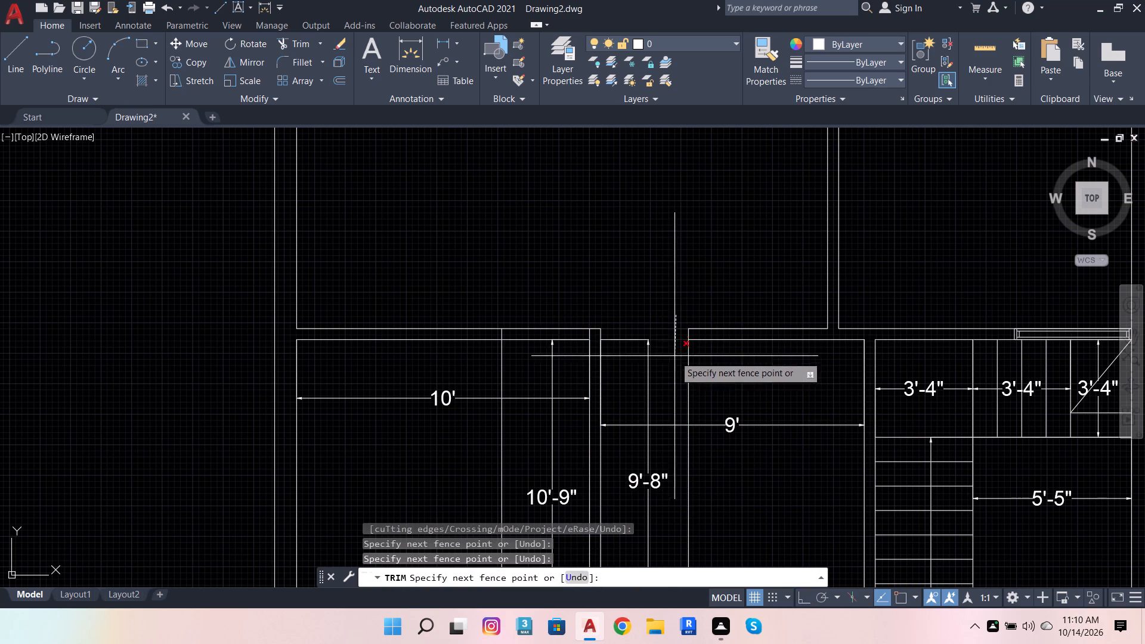
pyautogui.click(676, 359)
pyautogui.click(522, 301)
pyautogui.click(533, 378)
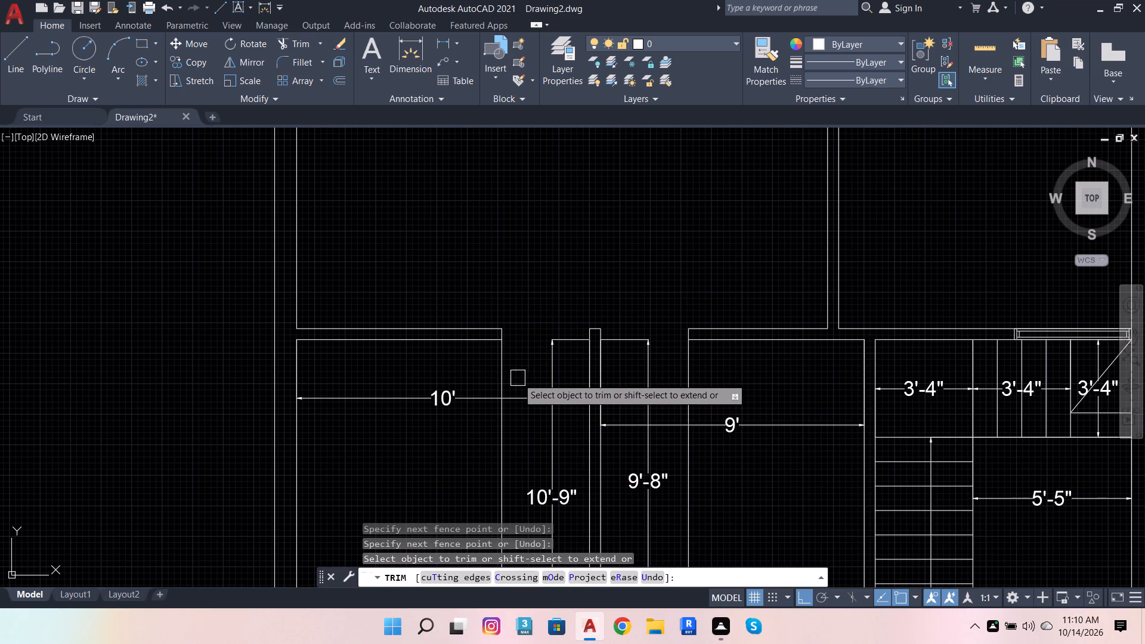
pyautogui.click(506, 375)
pyautogui.click(685, 378)
pyautogui.scroll(-1, 645, 344)
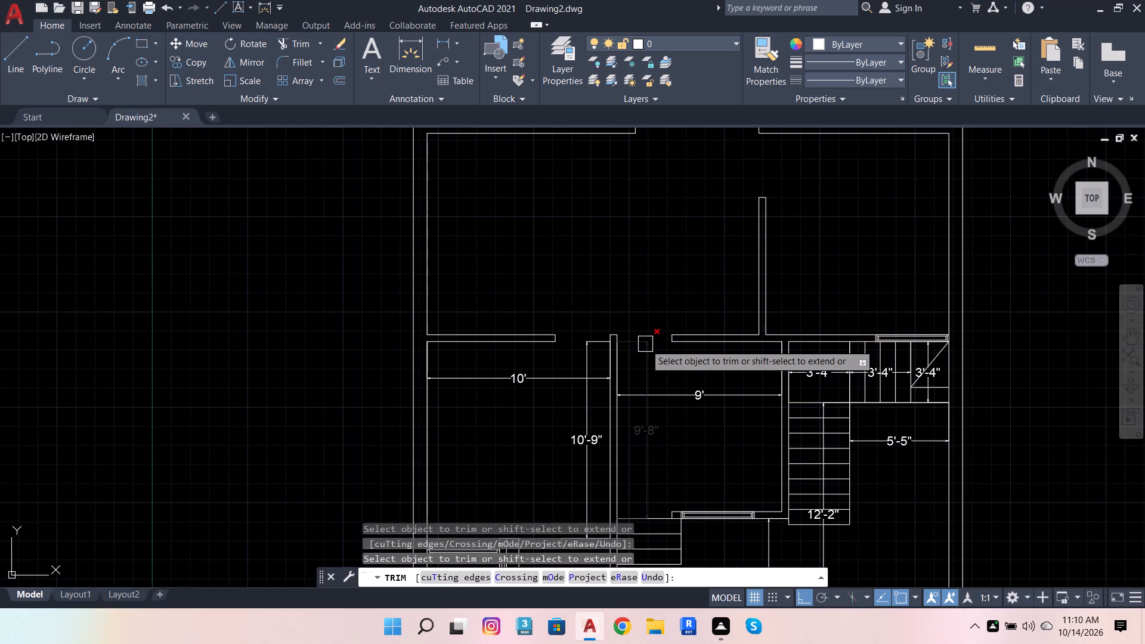
pyautogui.scroll(-1, 645, 344)
pyautogui.press('Escape')
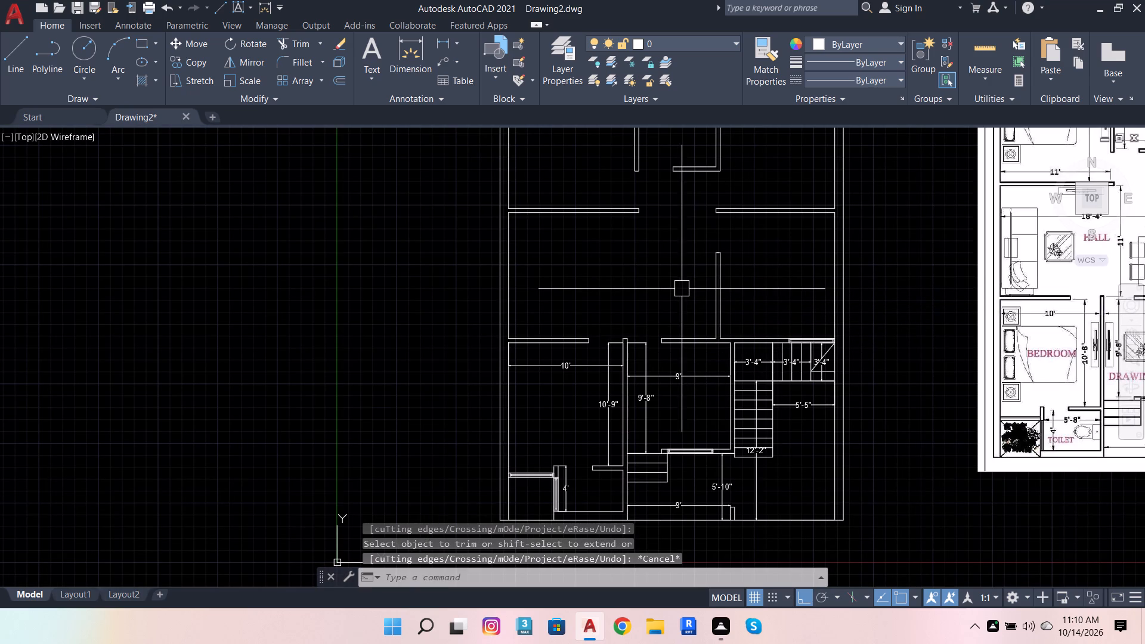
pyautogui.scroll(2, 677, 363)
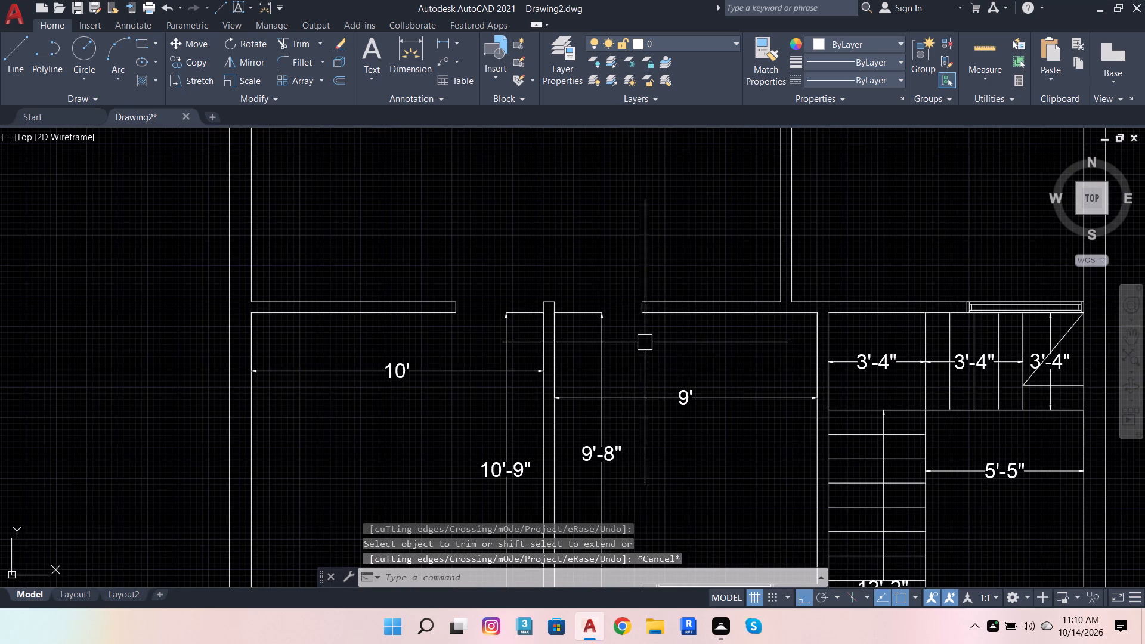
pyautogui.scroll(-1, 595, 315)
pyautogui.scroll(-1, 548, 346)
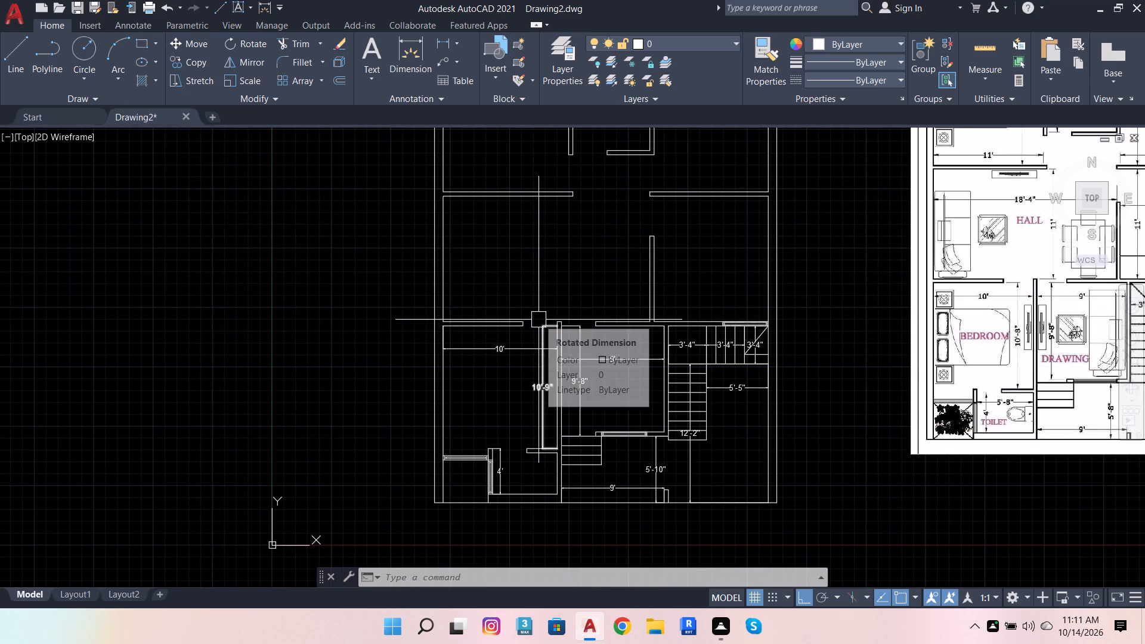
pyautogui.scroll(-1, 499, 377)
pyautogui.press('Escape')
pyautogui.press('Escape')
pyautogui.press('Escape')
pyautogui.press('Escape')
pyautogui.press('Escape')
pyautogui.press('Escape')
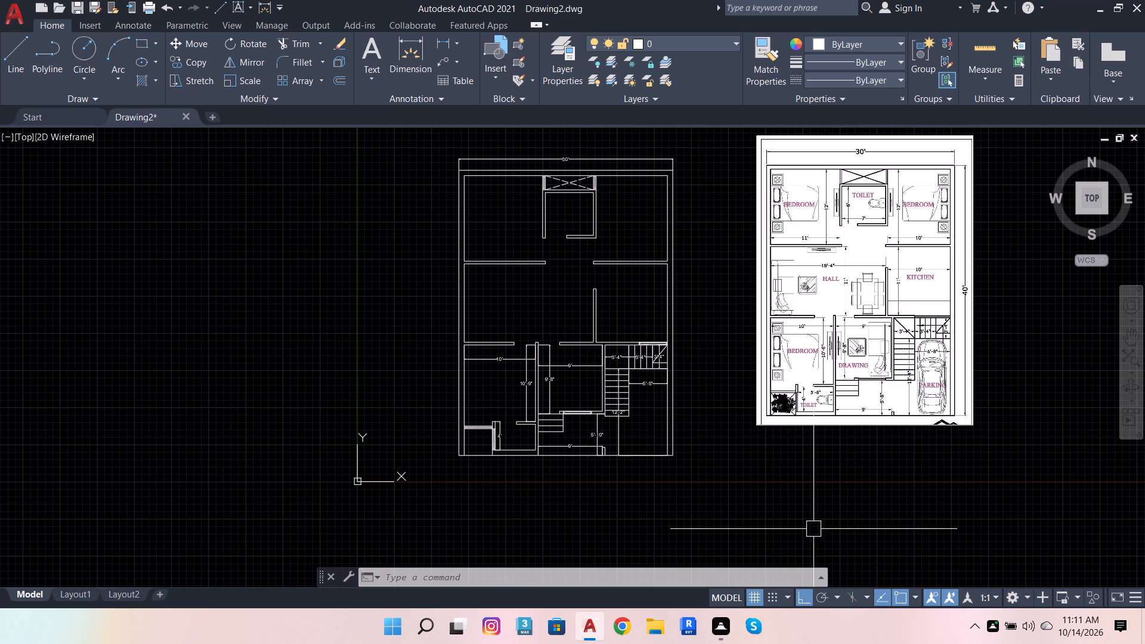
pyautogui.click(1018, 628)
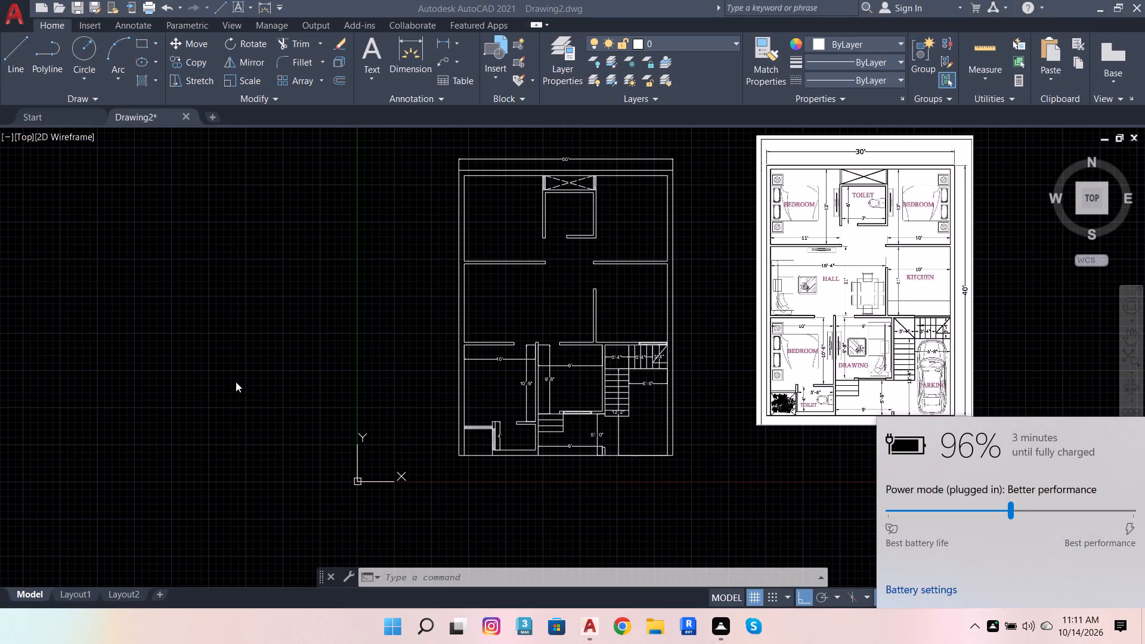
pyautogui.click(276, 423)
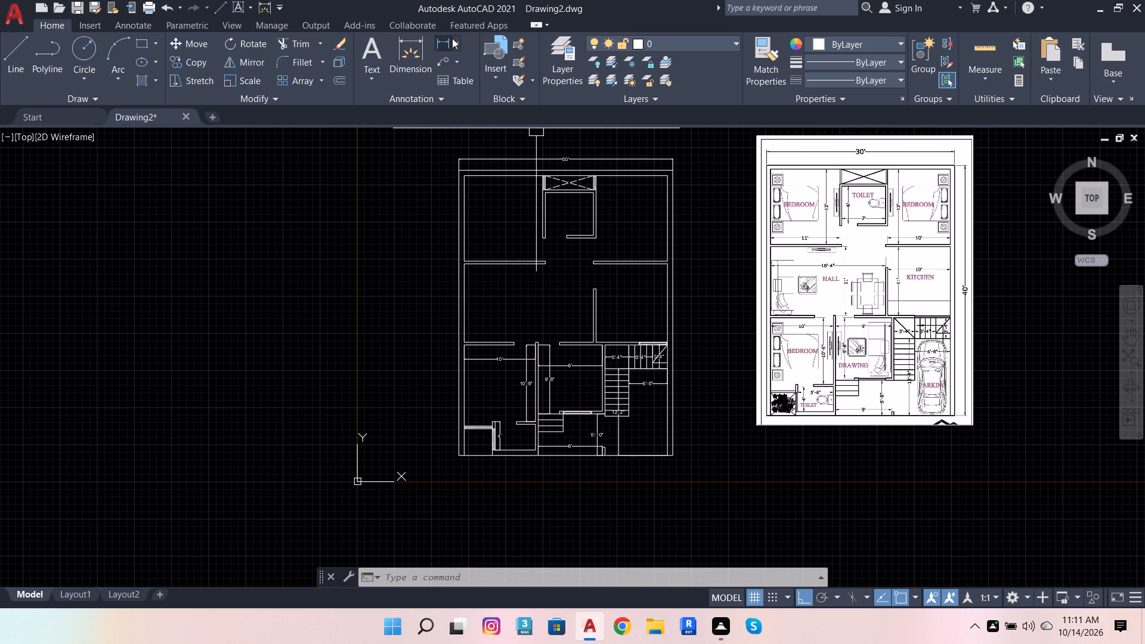
# Dimension the length of the upper toilet's left inner wall line, placing the vertical dimension inside the room.
pyautogui.click(419, 35)
pyautogui.scroll(3, 574, 215)
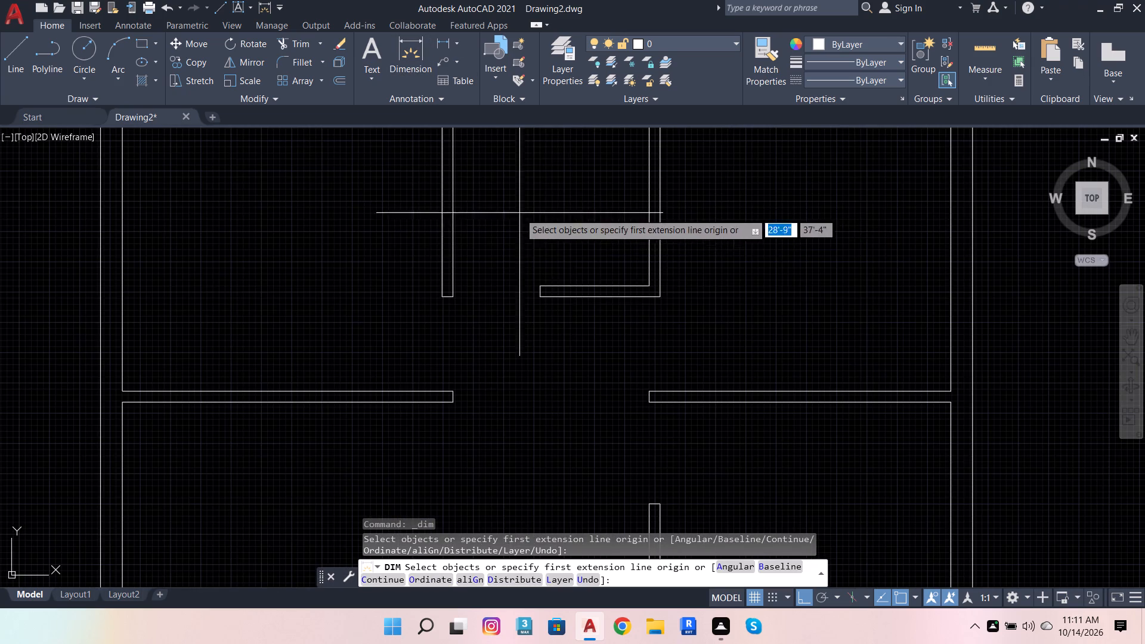
pyautogui.click(452, 254)
pyautogui.click(534, 233)
# Dimension the length of the toilet's upper inner wall line, placing the horizontal dimension just below it inside the room.
pyautogui.scroll(-3, 428, 274)
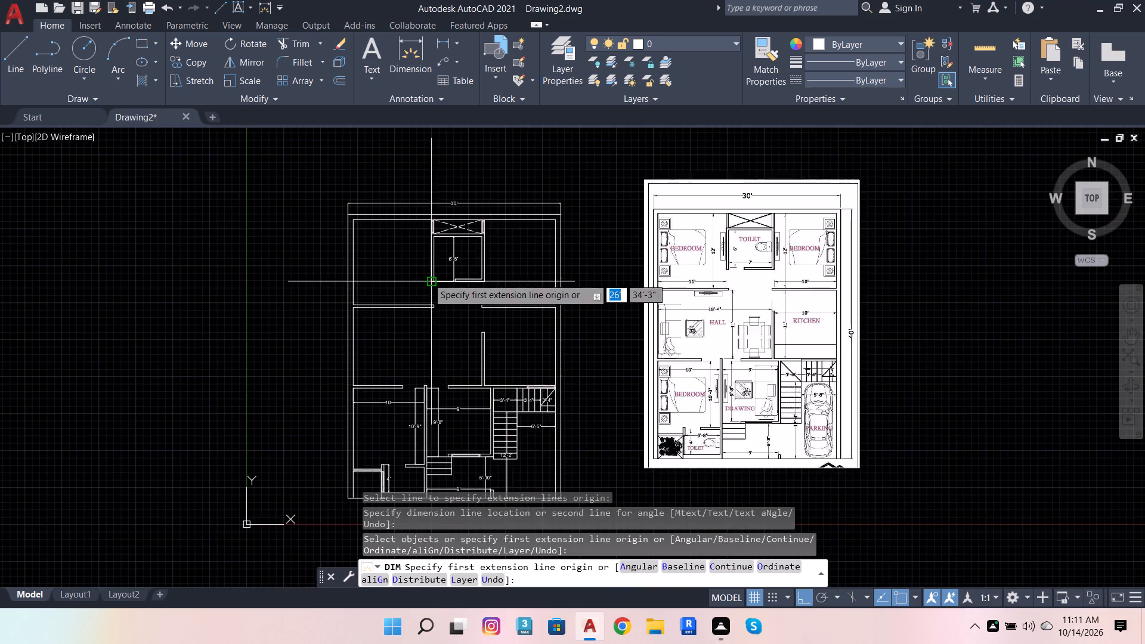
pyautogui.scroll(3, 485, 221)
pyautogui.click(451, 262)
pyautogui.click(441, 292)
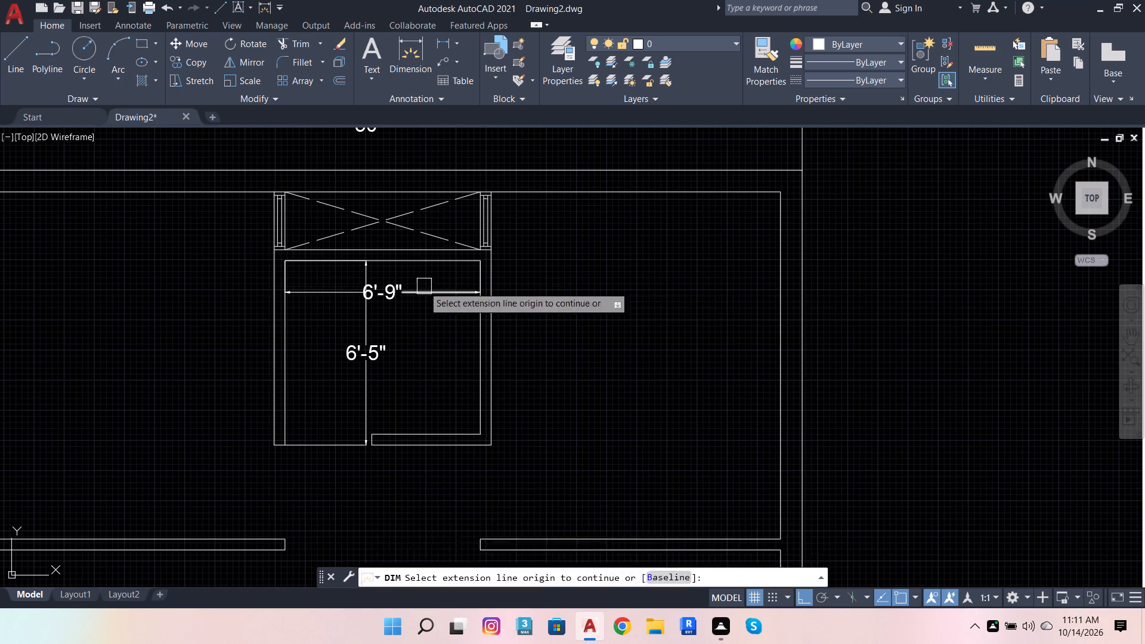
pyautogui.scroll(3, 406, 287)
pyautogui.press('Escape')
# Override the text of the toilet's horizontal dimension with 7'.
pyautogui.doubleClick(350, 298)
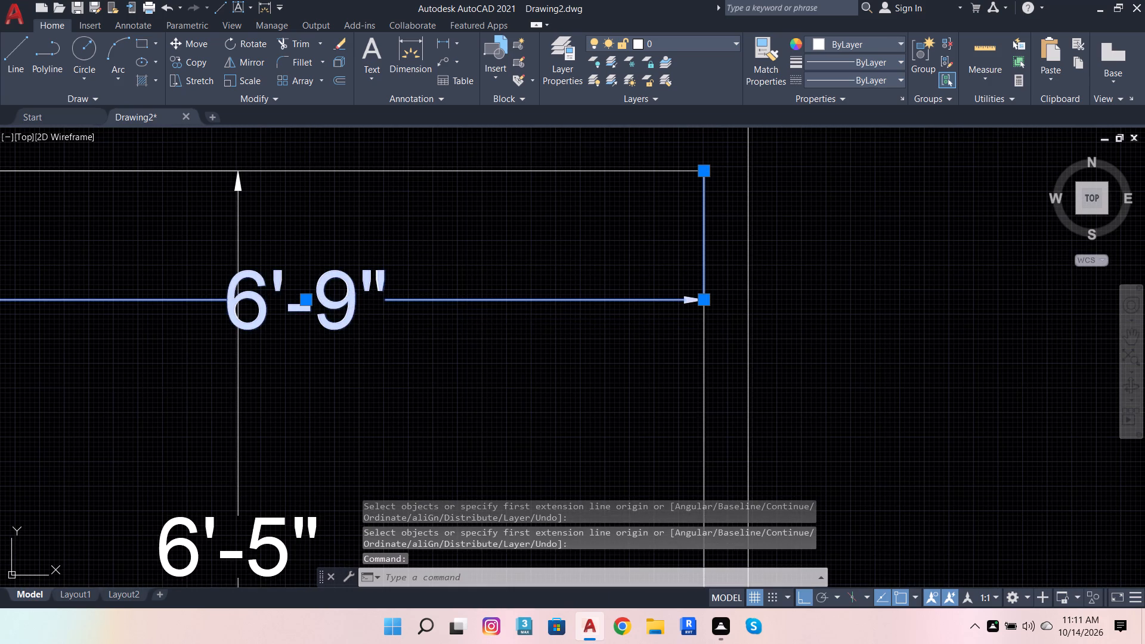
pyautogui.click(413, 305)
pyautogui.doubleClick(344, 290)
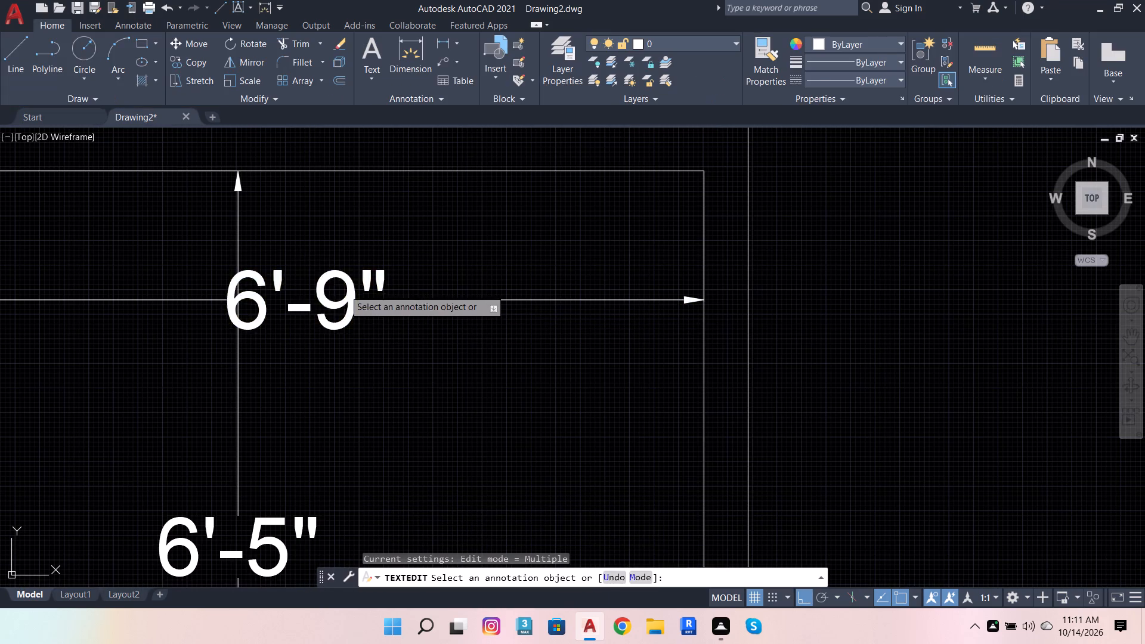
pyautogui.press('BackSpace')
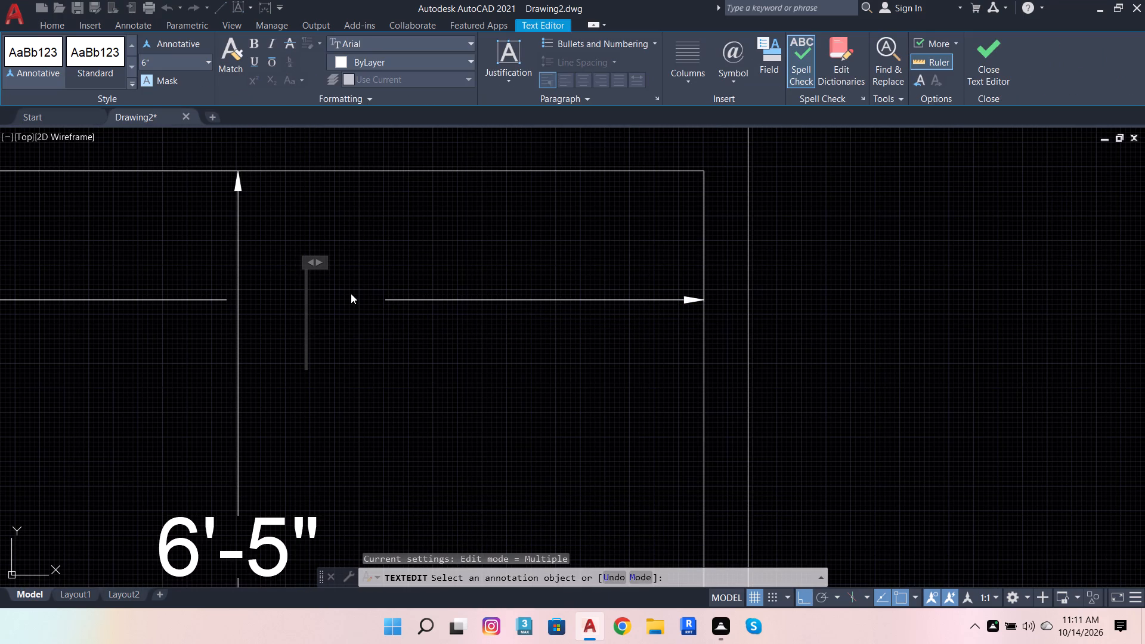
pyautogui.scroll(-5, 377, 334)
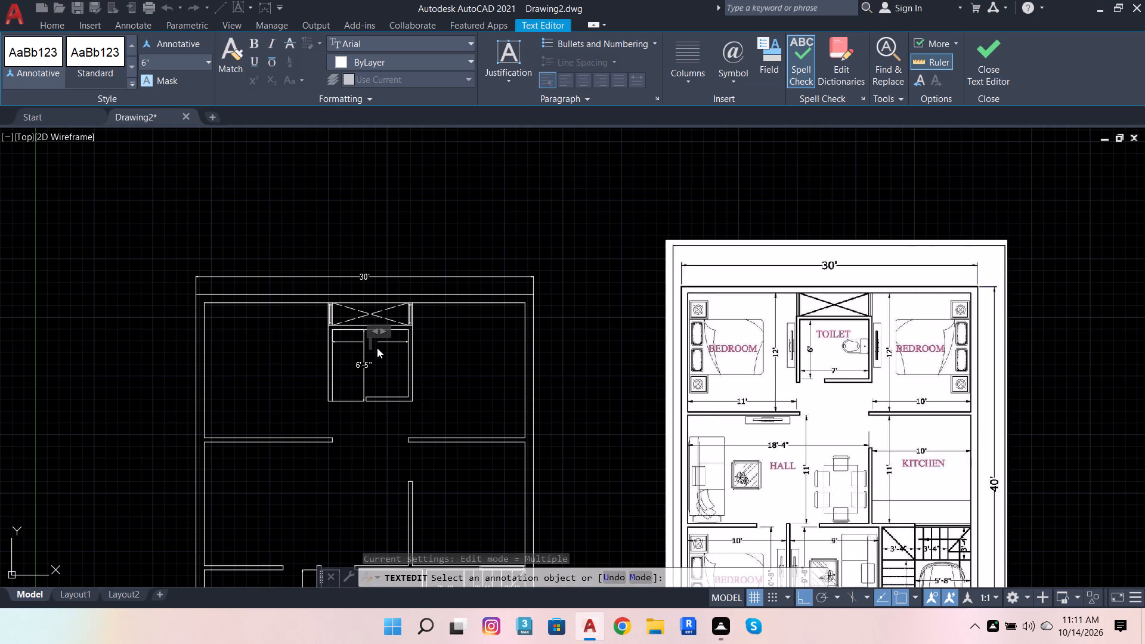
pyautogui.scroll(2, 352, 349)
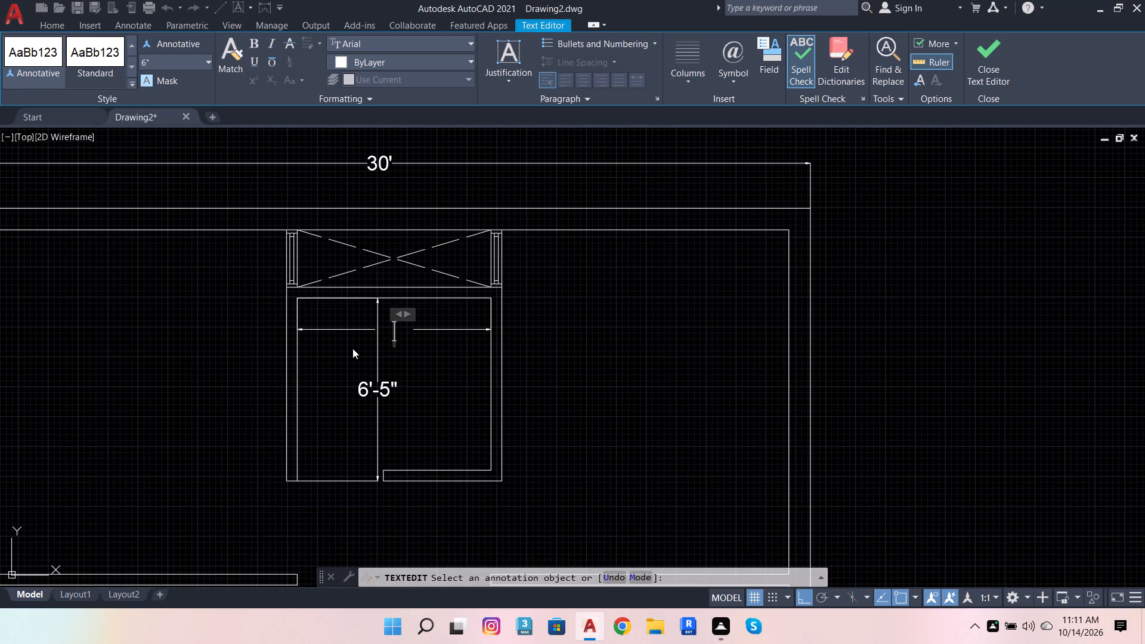
pyautogui.write("7'")
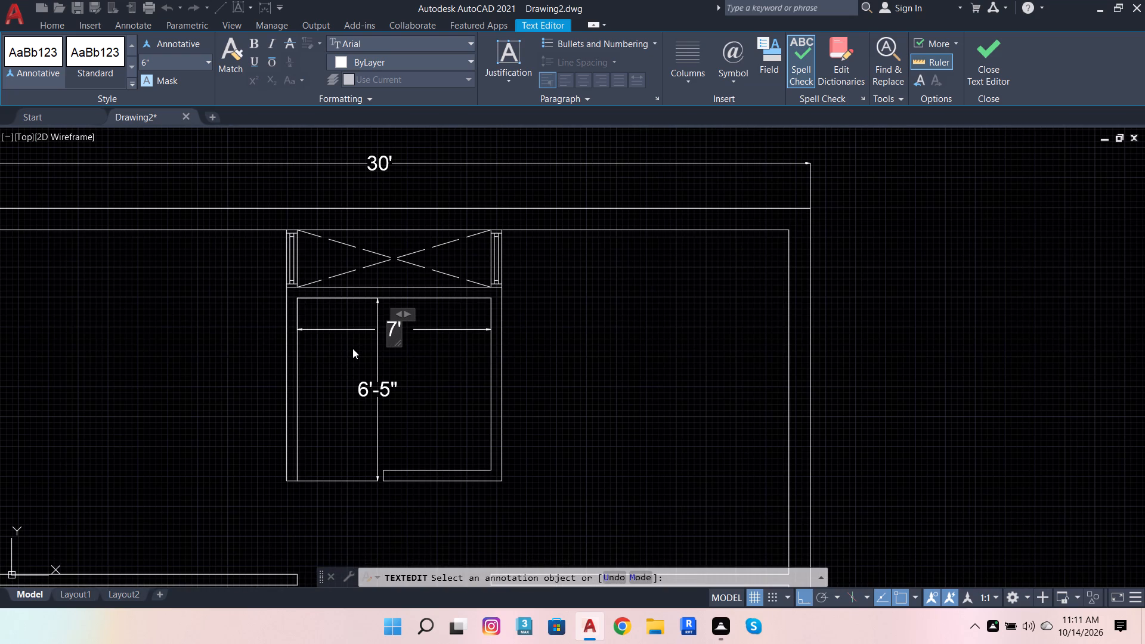
pyautogui.click(467, 374)
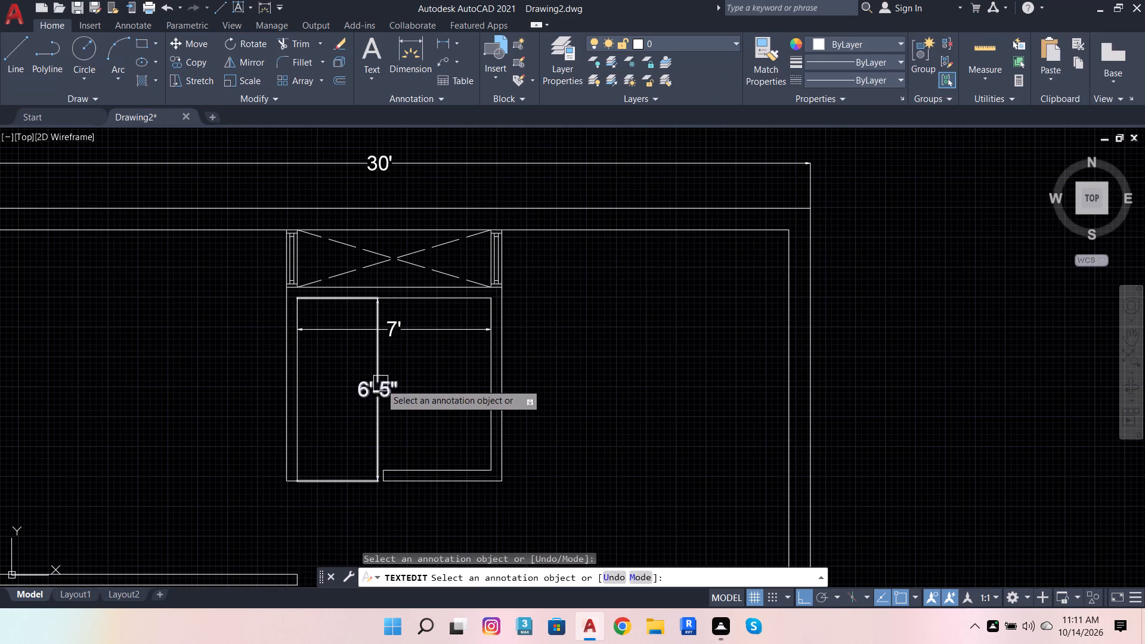
# Override the text of the toilet's vertical dimension with 6'.
pyautogui.doubleClick(380, 383)
pyautogui.scroll(4, 391, 393)
pyautogui.press('BackSpace')
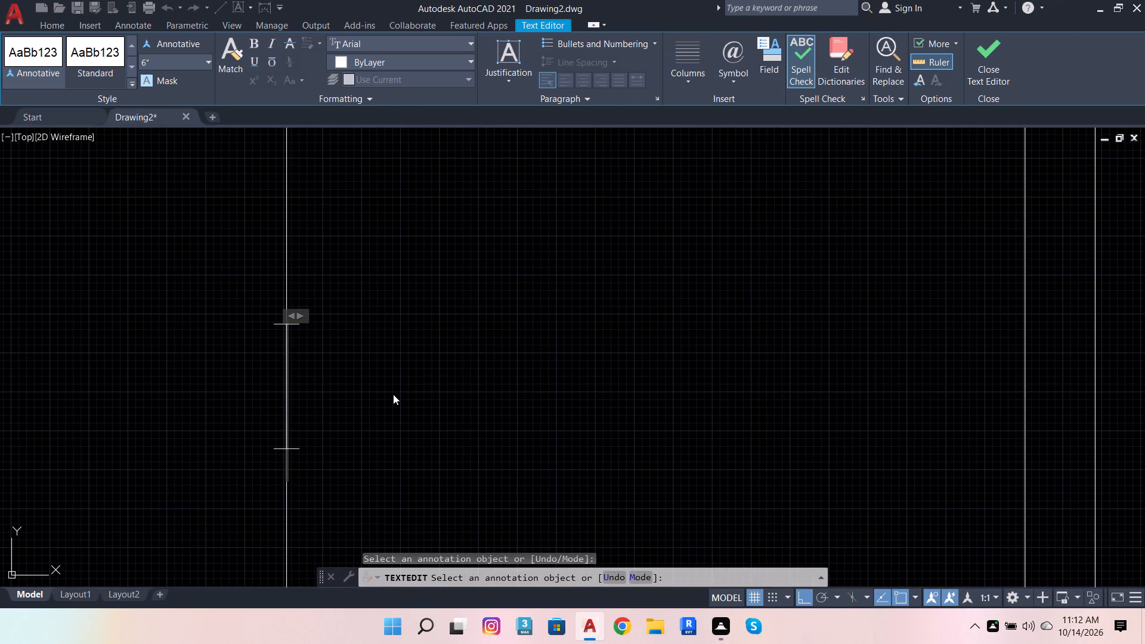
pyautogui.write("6'")
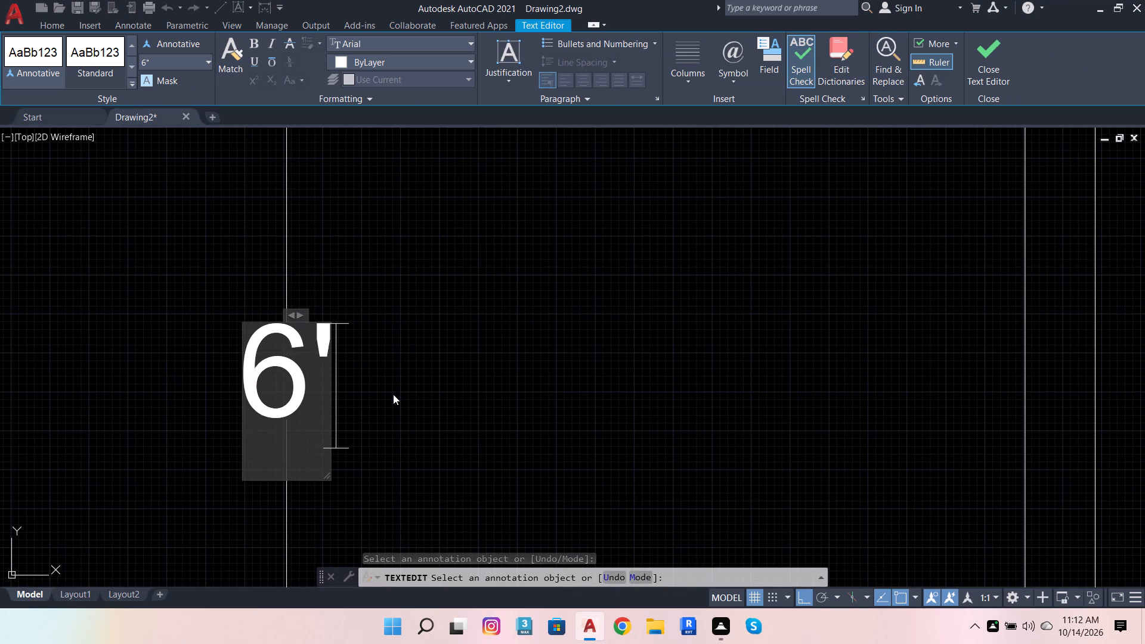
pyautogui.click(542, 345)
pyautogui.scroll(-4, 534, 400)
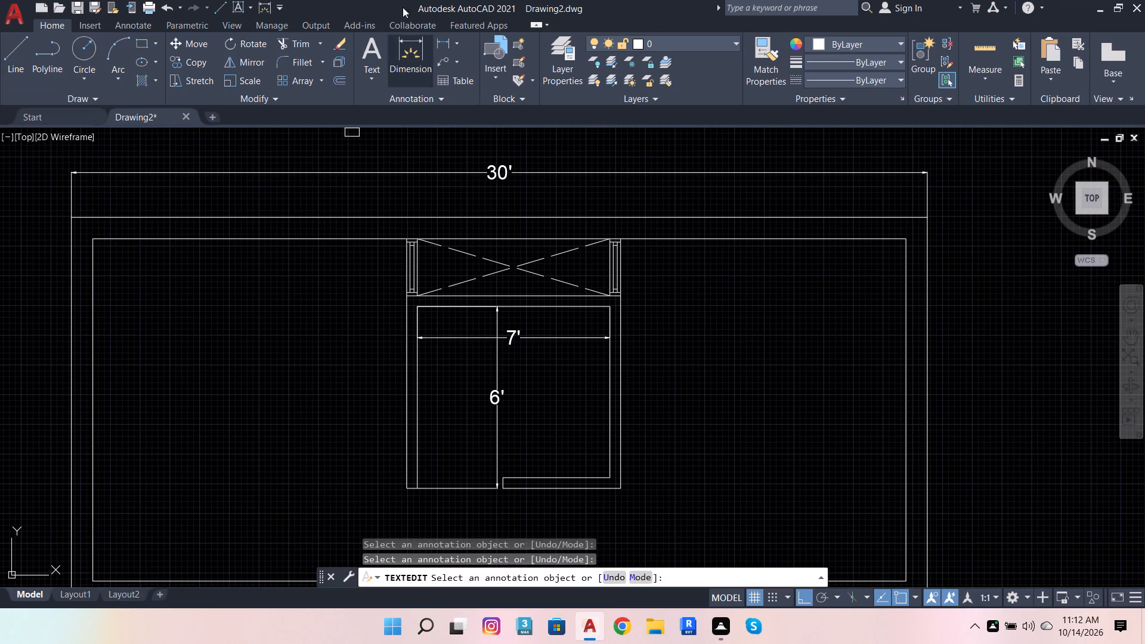
# Dimension the upper-left bedroom's height from the top inner wall to its lower wall, placing the vertical dimension left of the toilet.
pyautogui.click(395, 44)
pyautogui.scroll(-2, 494, 244)
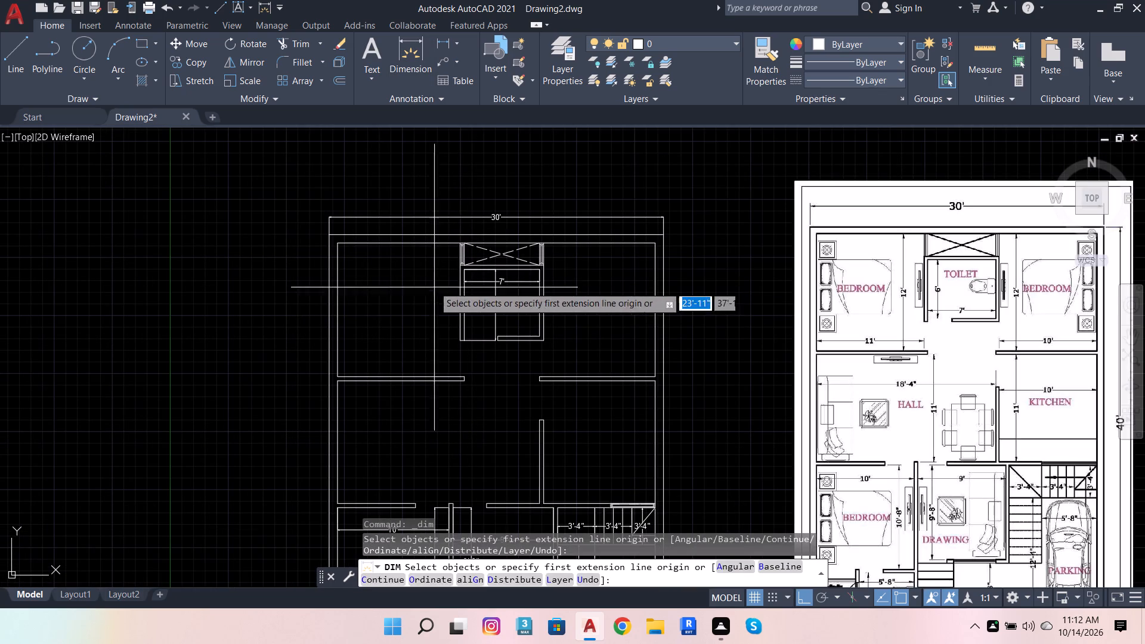
pyautogui.click(455, 249)
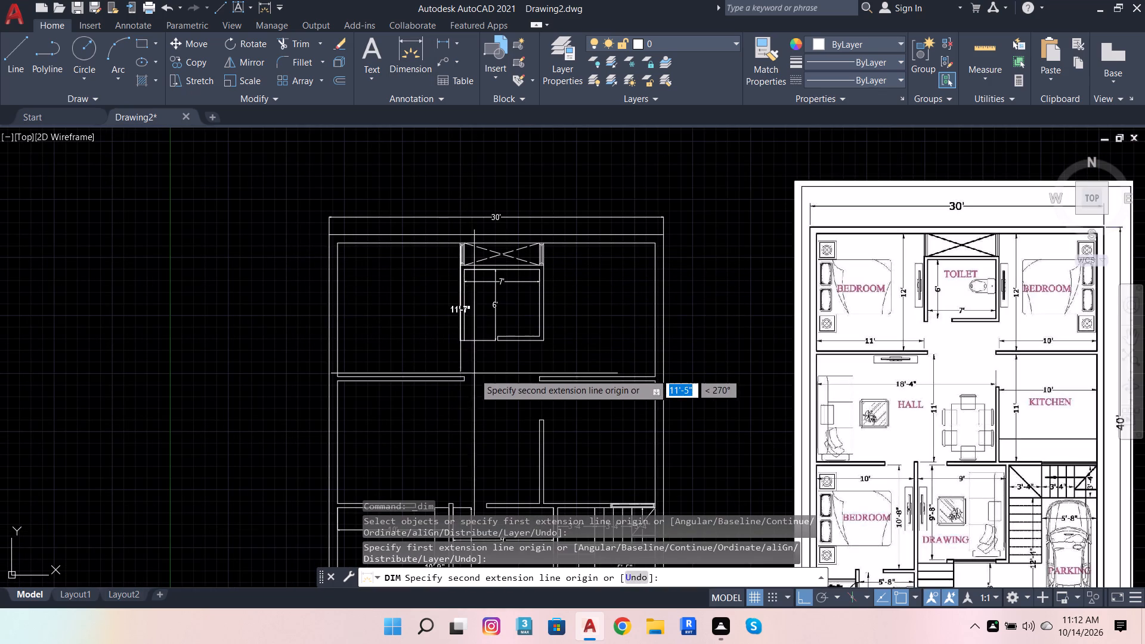
pyautogui.click(464, 374)
pyautogui.click(441, 355)
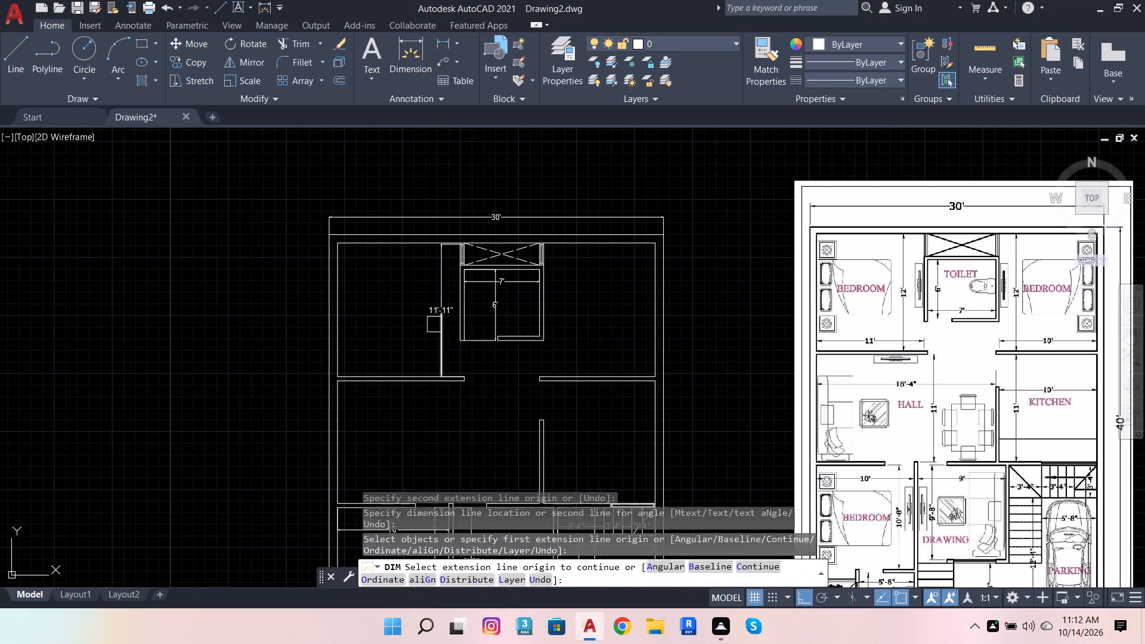
# Dimension the upper-left bedroom's width from the toilet's outer left wall to the left inner wall, placing it above the bedroom's lower wall.
pyautogui.scroll(2, 434, 323)
pyautogui.scroll(-4, 401, 277)
pyautogui.scroll(2, 394, 320)
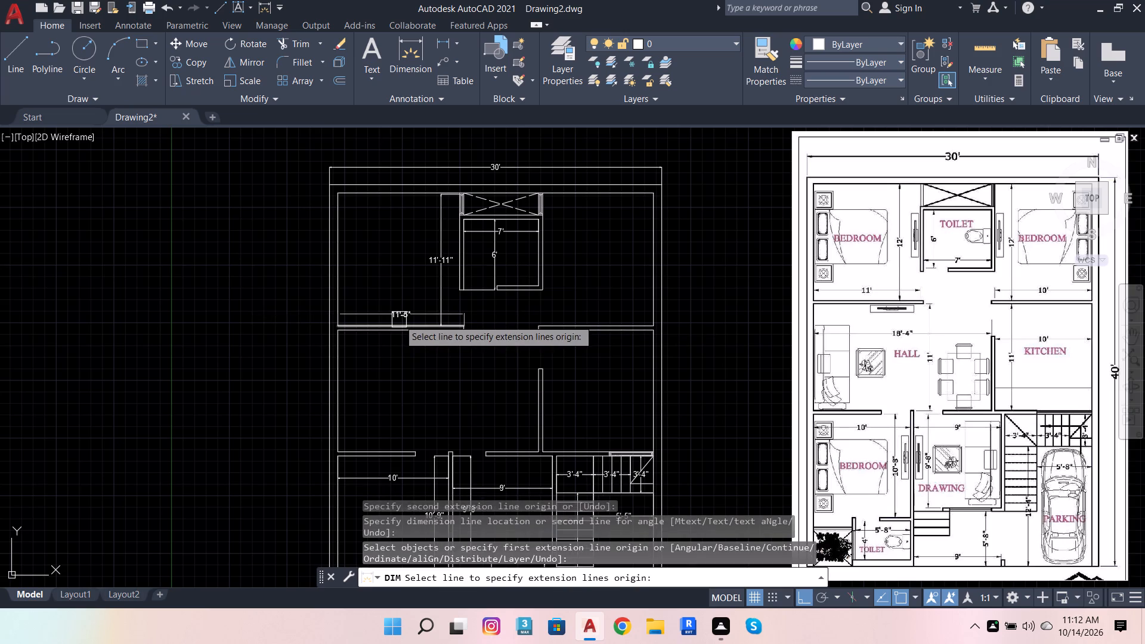
pyautogui.scroll(2, 399, 320)
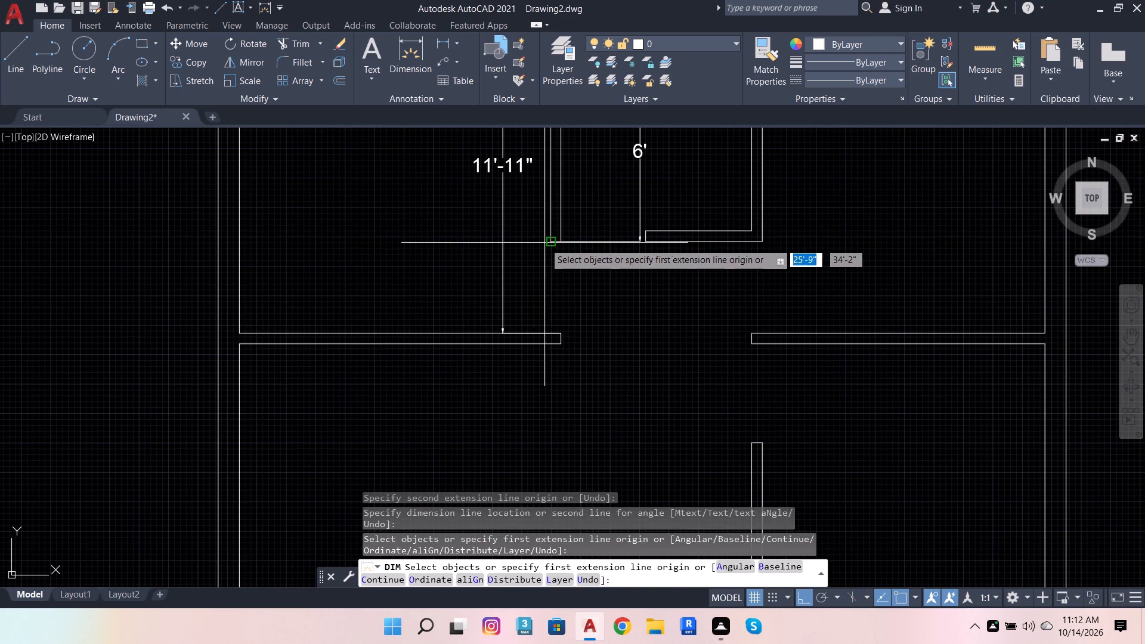
pyautogui.click(548, 243)
pyautogui.click(246, 332)
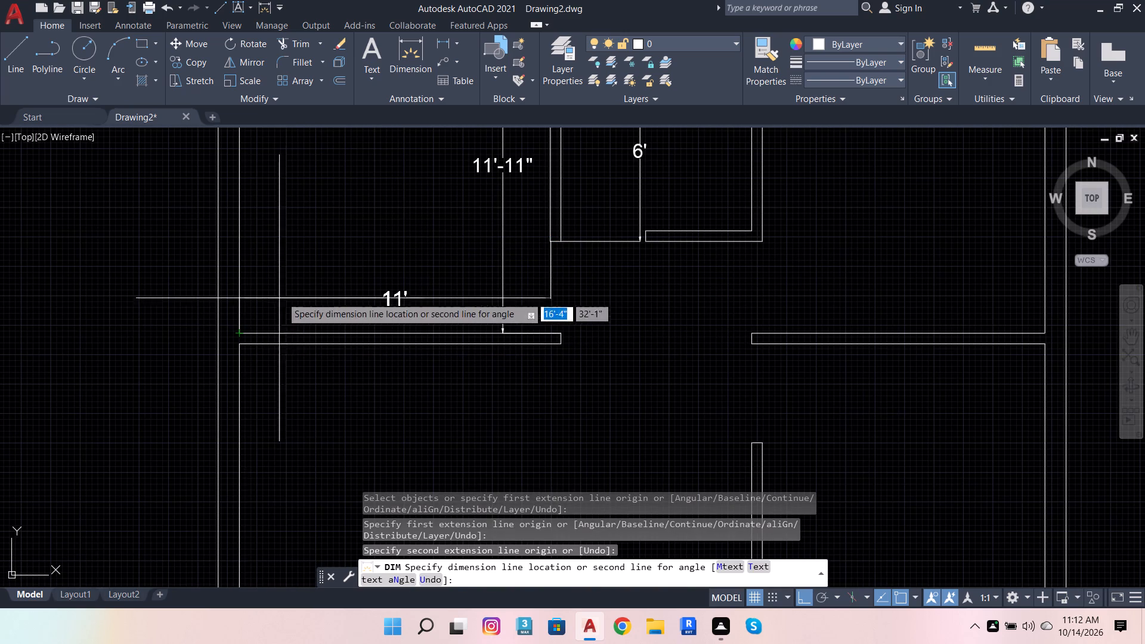
pyautogui.click(310, 262)
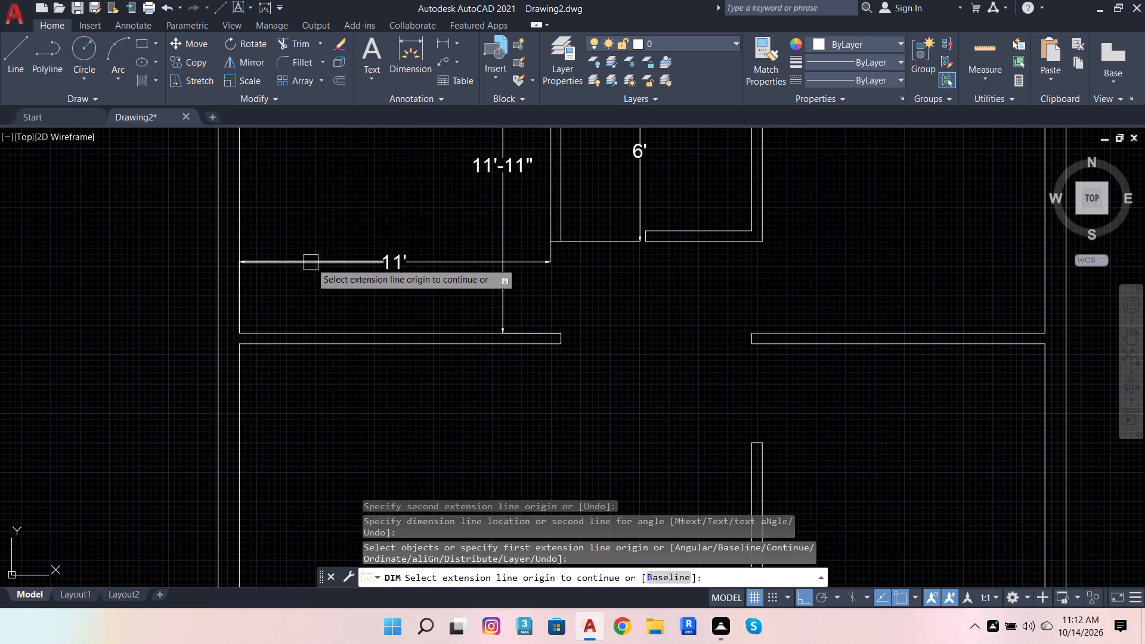
pyautogui.press('Escape')
# Override the text of the upper-left bedroom's vertical dimension with 12'.
pyautogui.doubleClick(501, 172)
pyautogui.scroll(-2, 507, 281)
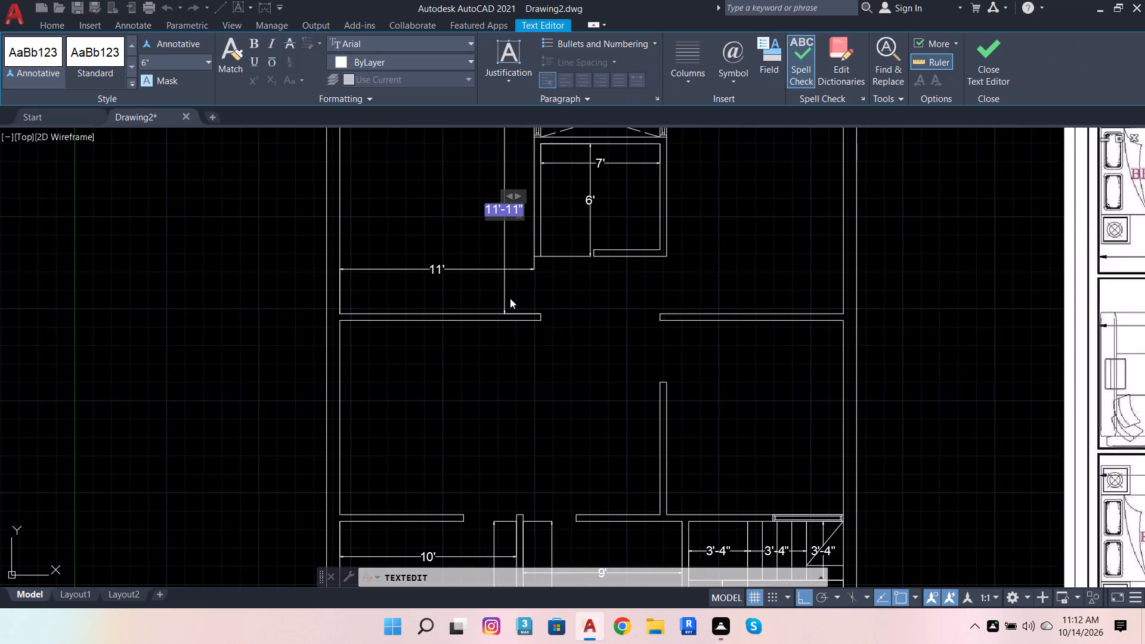
pyautogui.scroll(2, 510, 246)
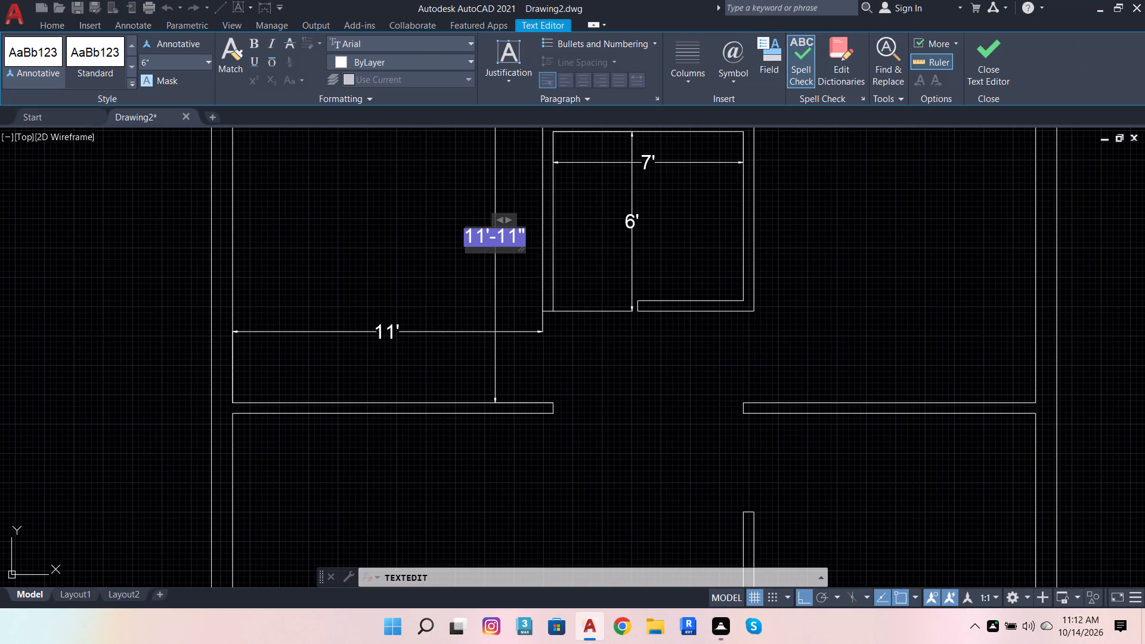
pyautogui.press('BackSpace')
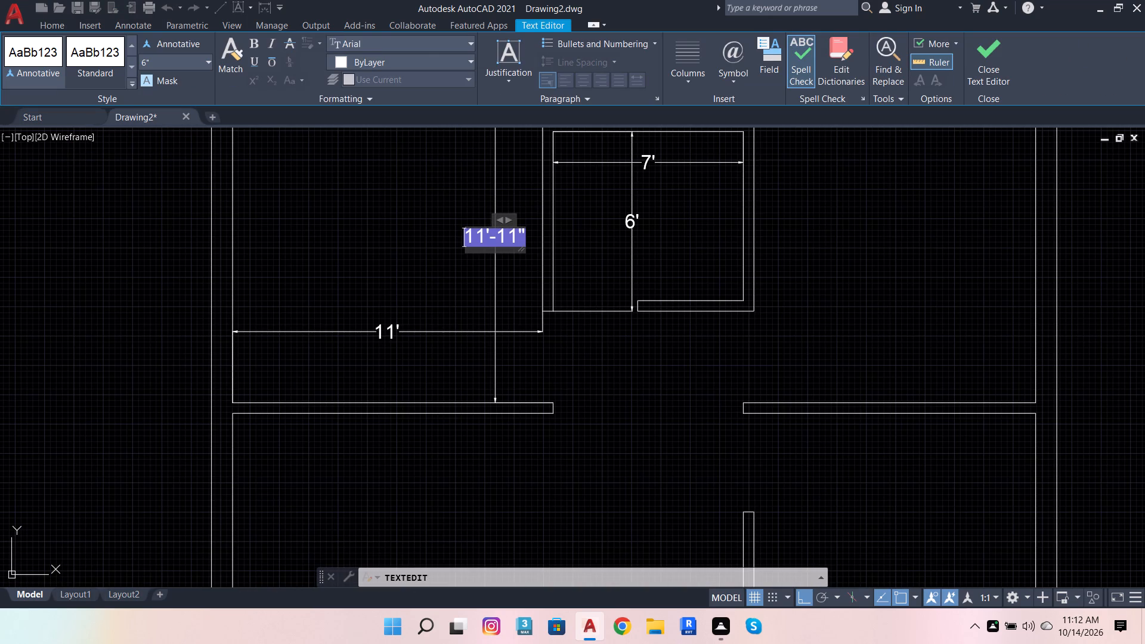
pyautogui.doubleClick(519, 234)
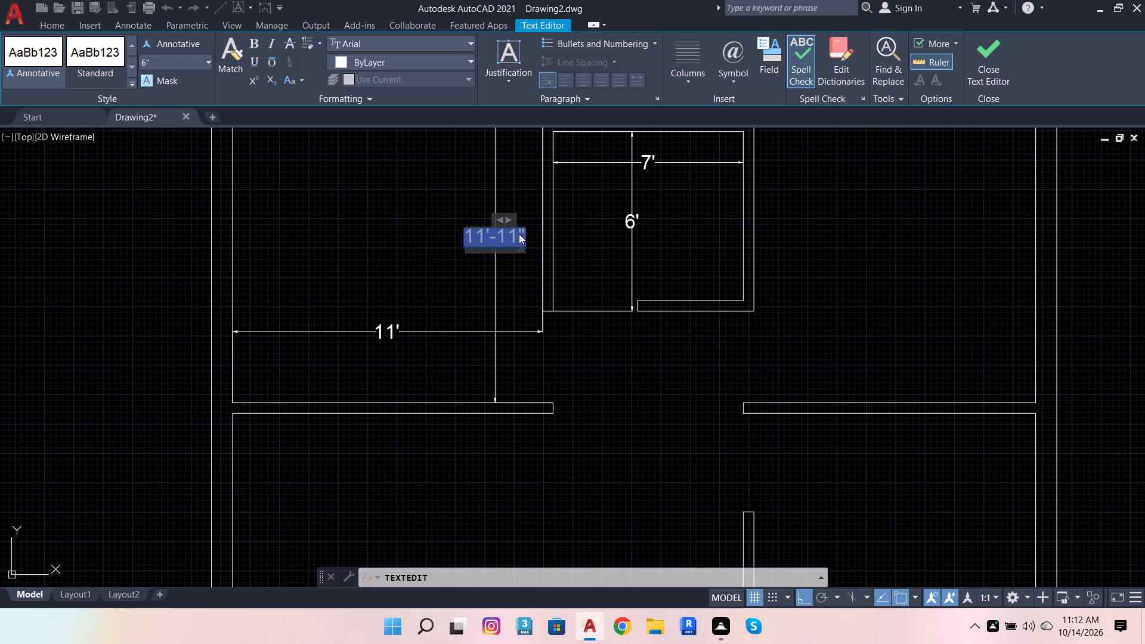
pyautogui.press('BackSpace')
pyautogui.write("12'")
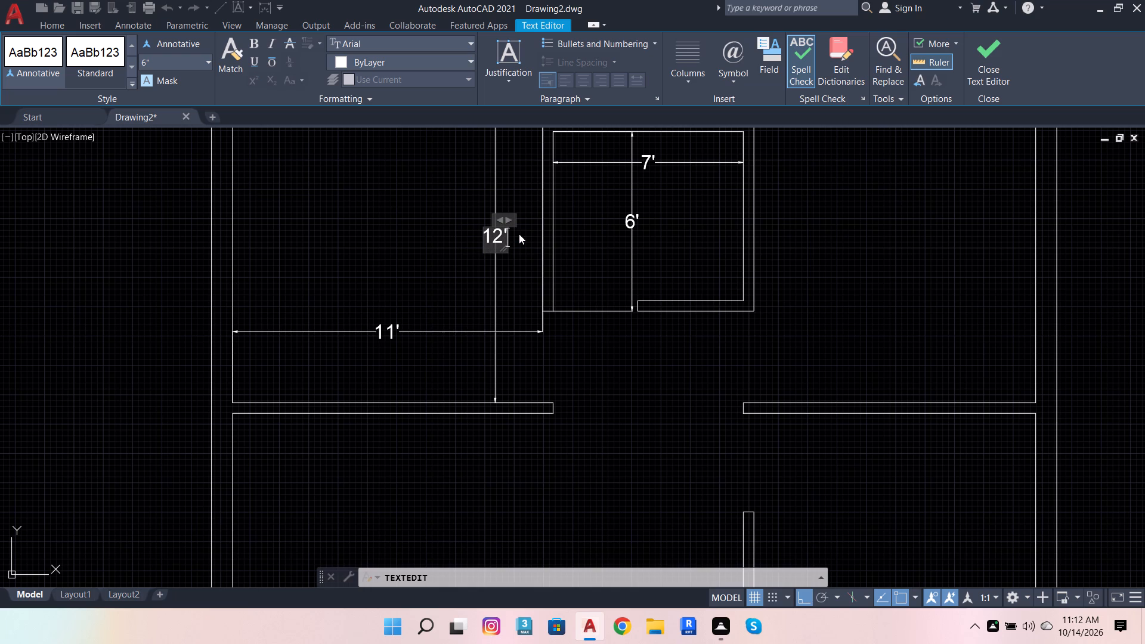
pyautogui.click(587, 315)
pyautogui.scroll(-2, 561, 364)
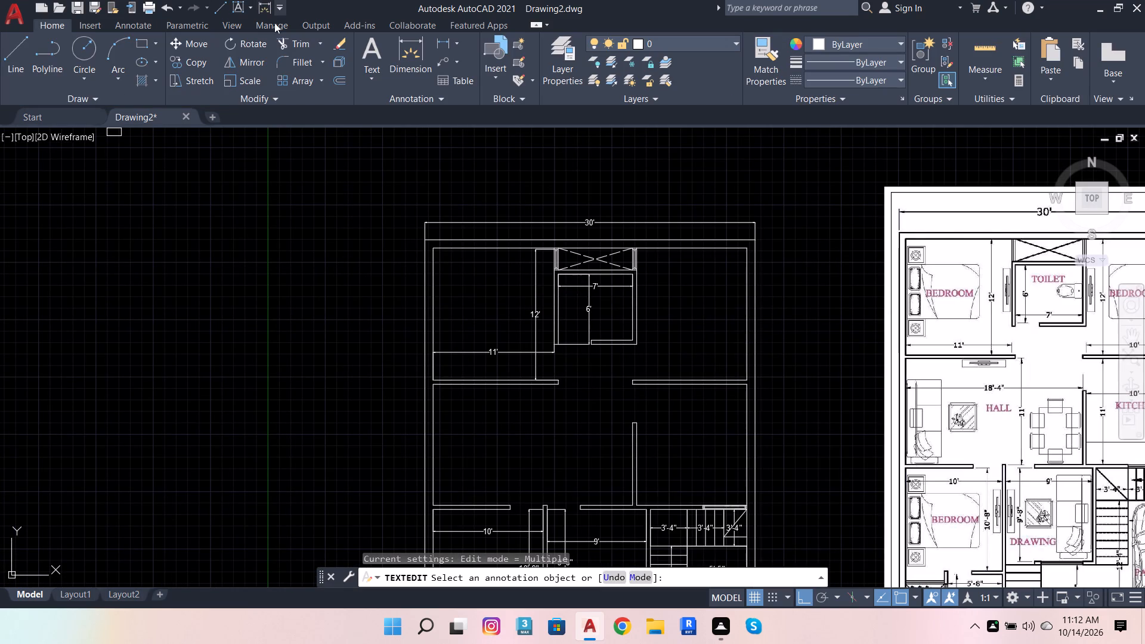
# Dimension the upper-right bedroom's right inner wall line, placing the vertical dimension inside the room near the toilet wall.
pyautogui.click(410, 50)
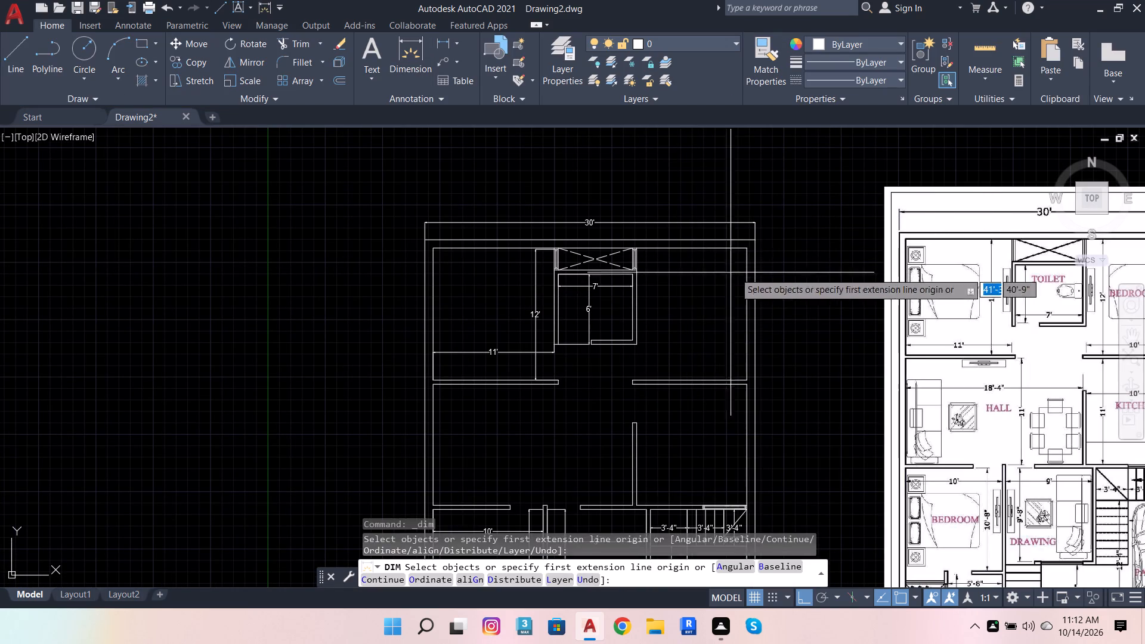
pyautogui.click(742, 293)
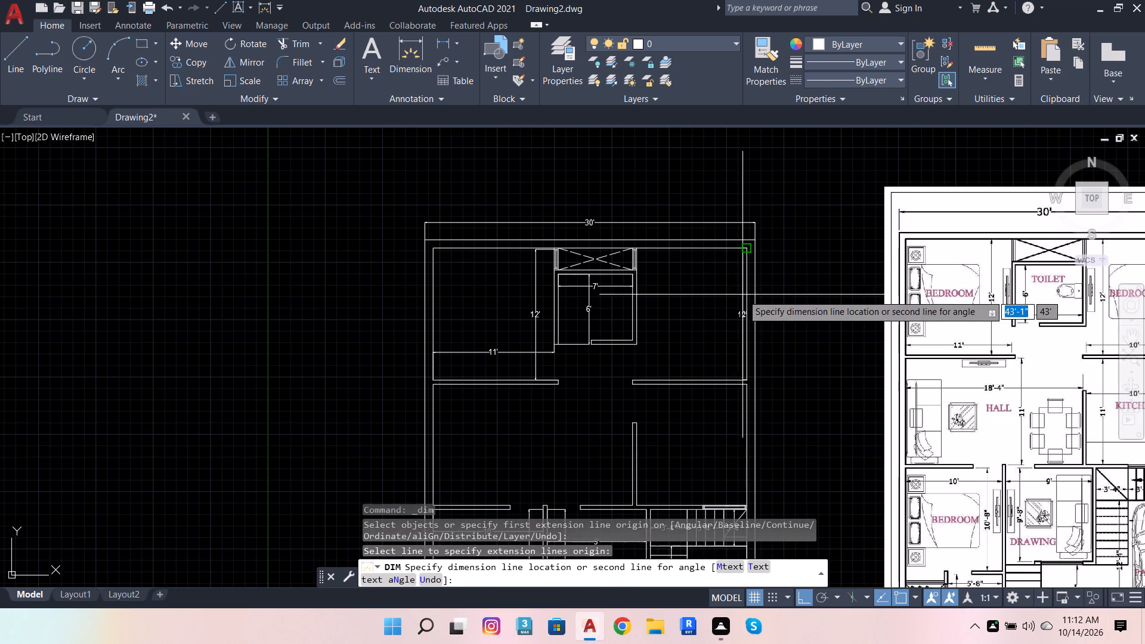
pyautogui.click(654, 320)
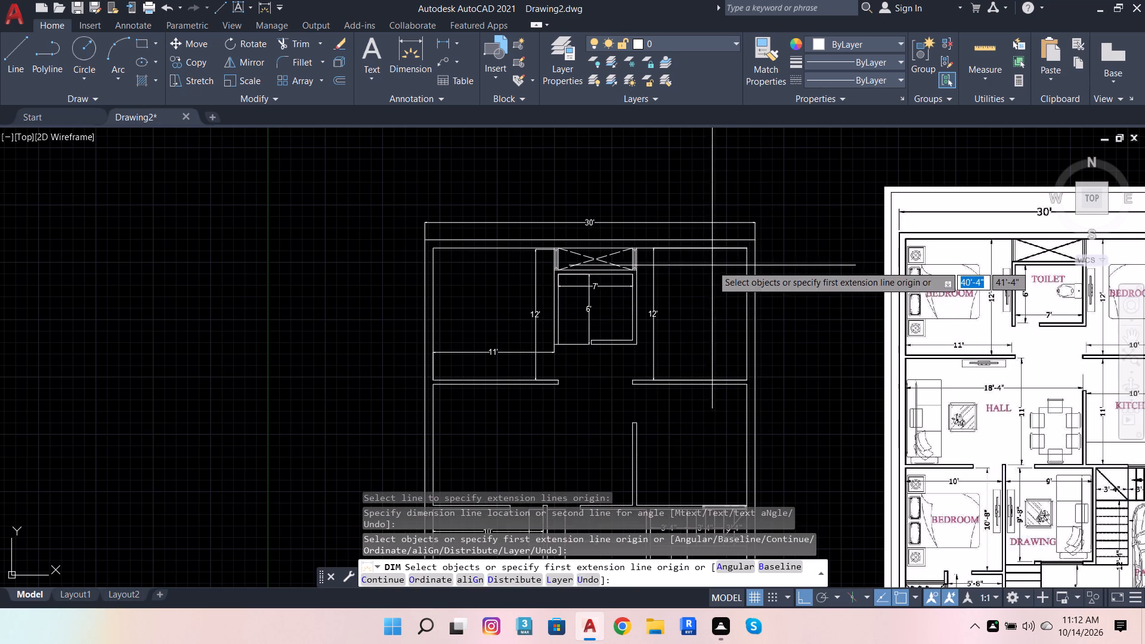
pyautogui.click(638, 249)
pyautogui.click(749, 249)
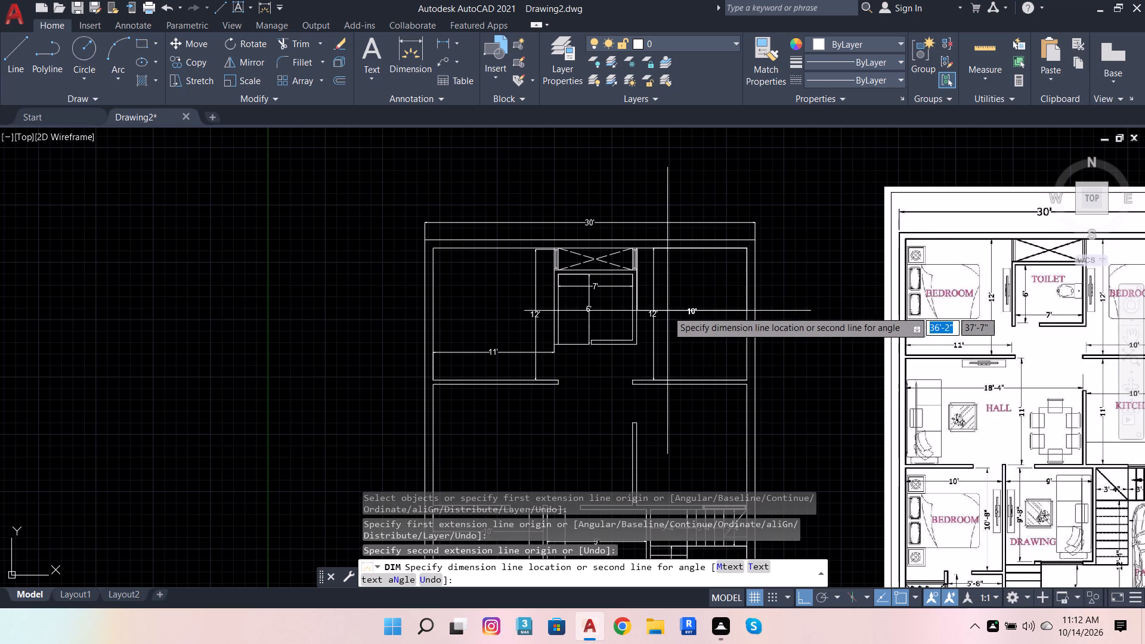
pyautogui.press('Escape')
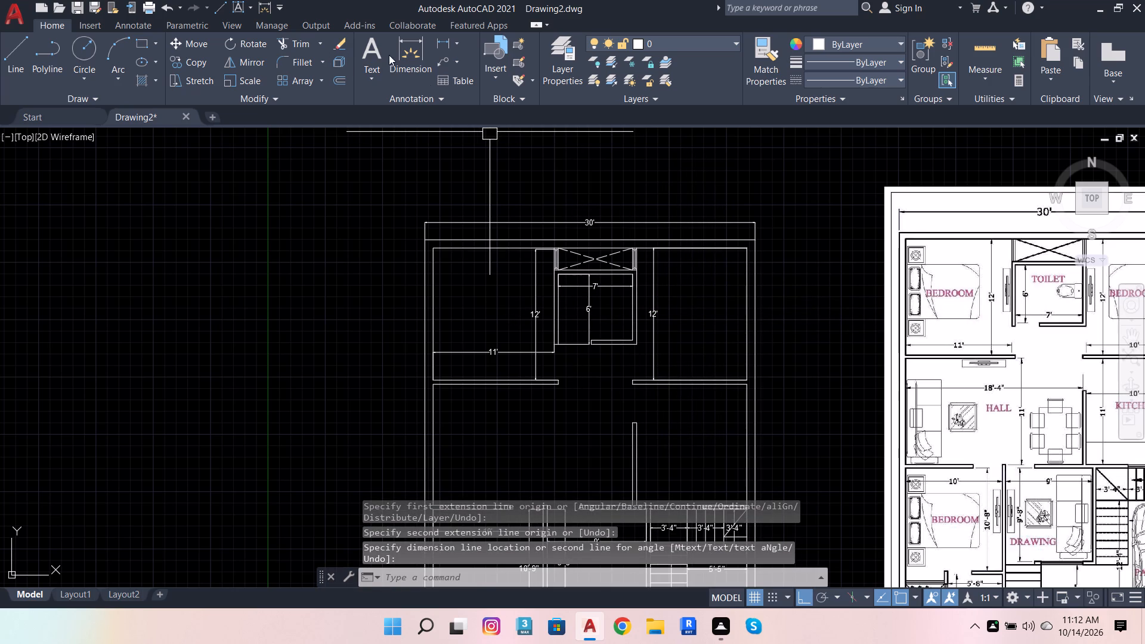
# Add a 10' horizontal dimension from the upper-right bedroom's lower right inner corner toward the doorway, placed just above the lower wall.
pyautogui.click(402, 53)
pyautogui.click(746, 377)
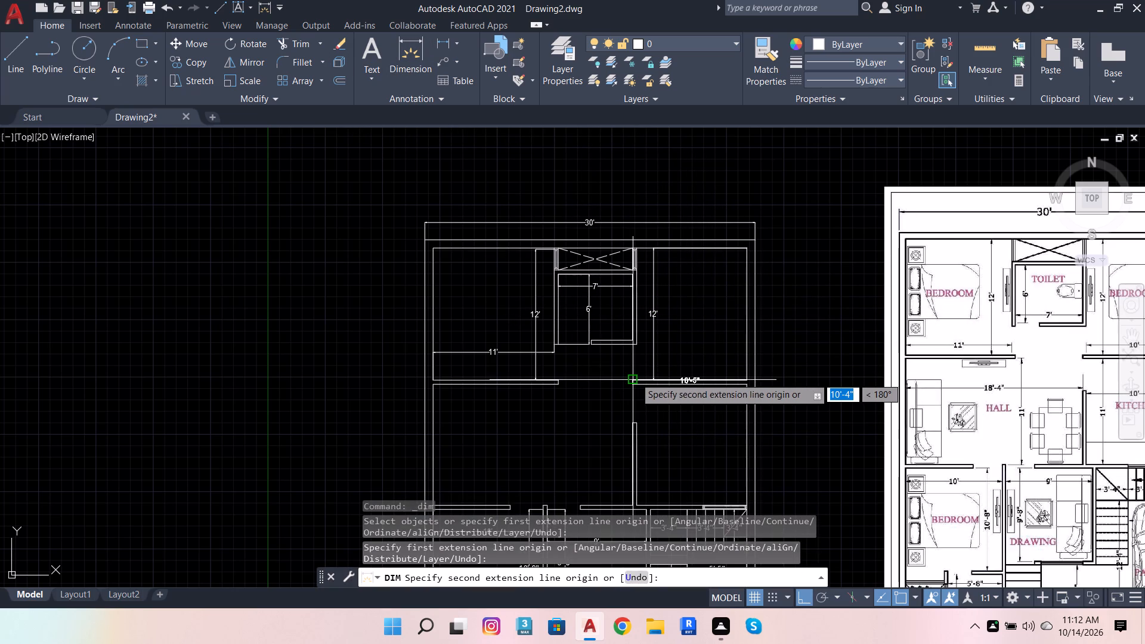
pyautogui.scroll(2, 635, 377)
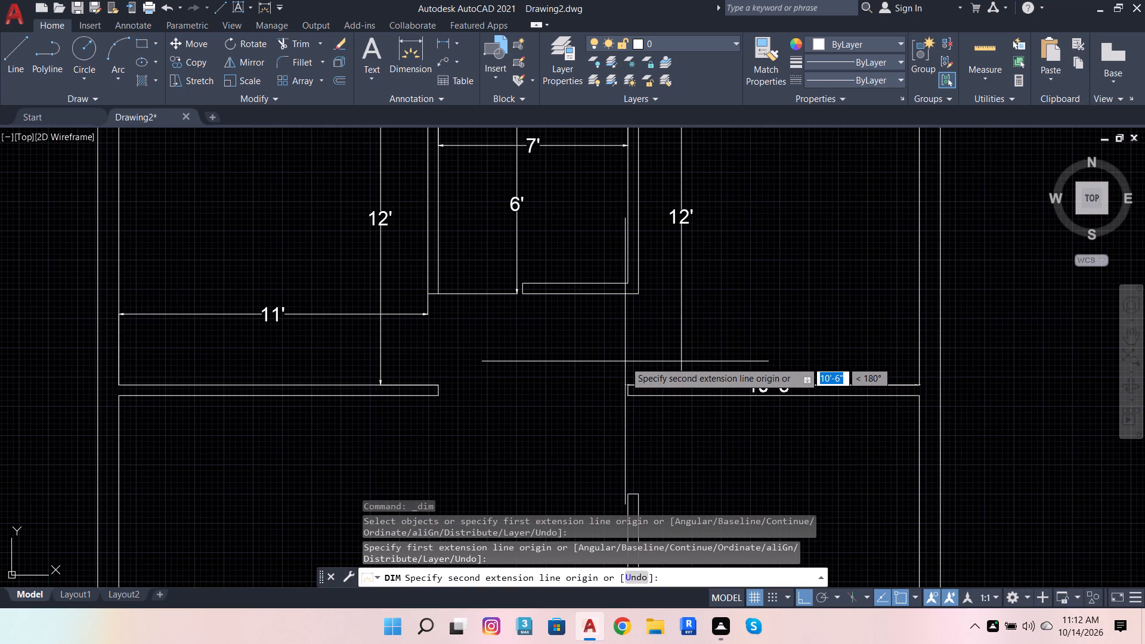
pyautogui.write("10'")
pyautogui.press('Return')
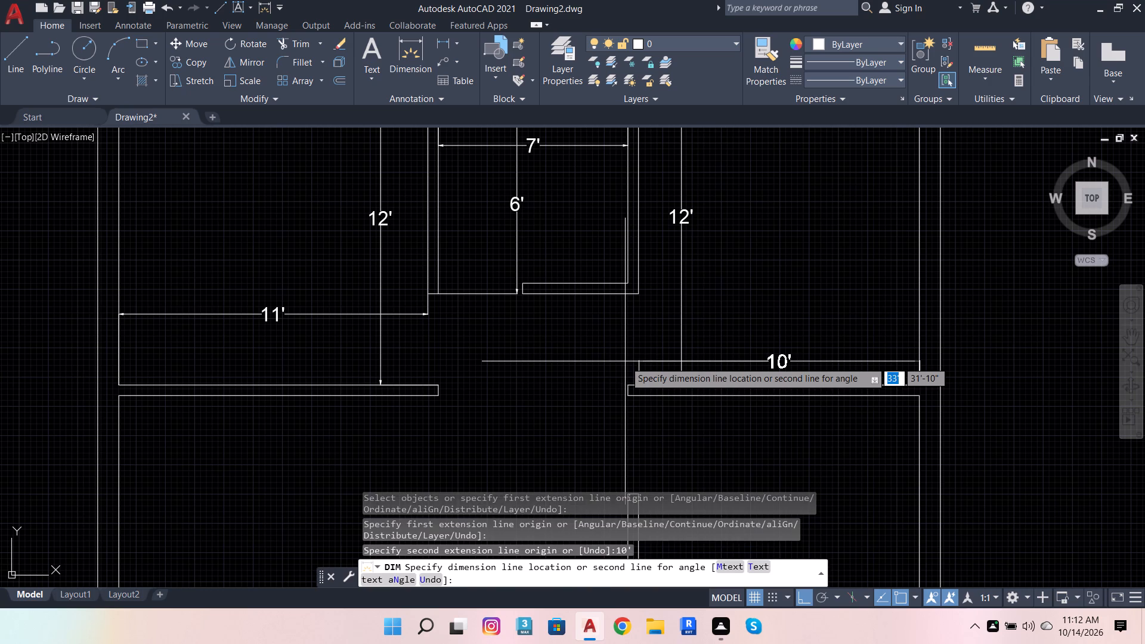
pyautogui.click(617, 366)
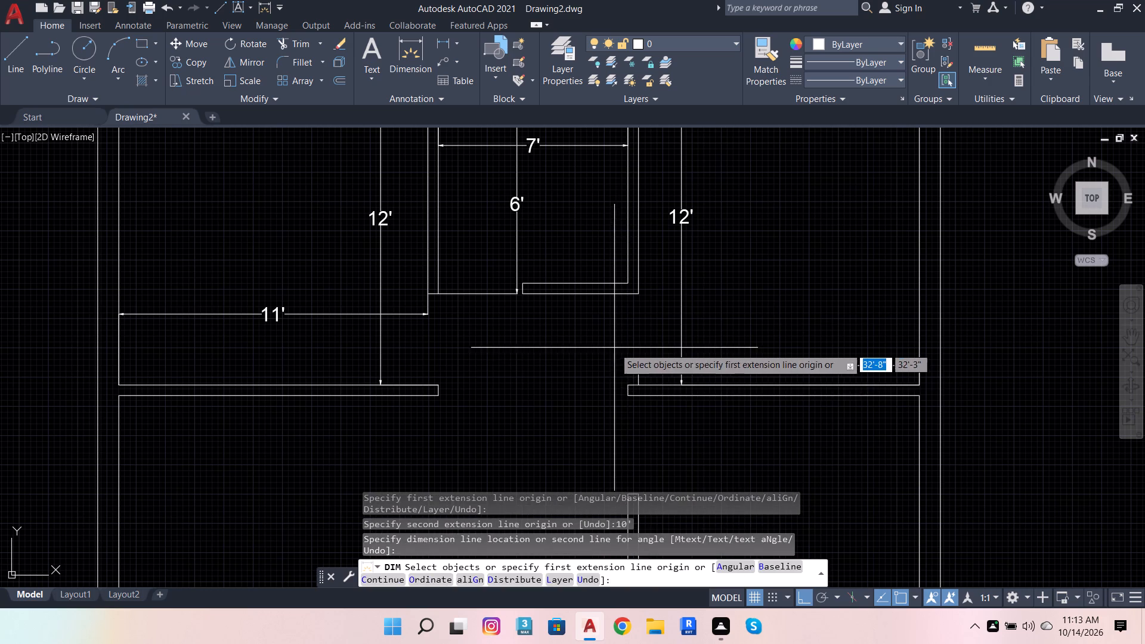
pyautogui.scroll(-3, 640, 292)
pyautogui.press('Escape')
pyautogui.press('Escape')
pyautogui.press('Escape')
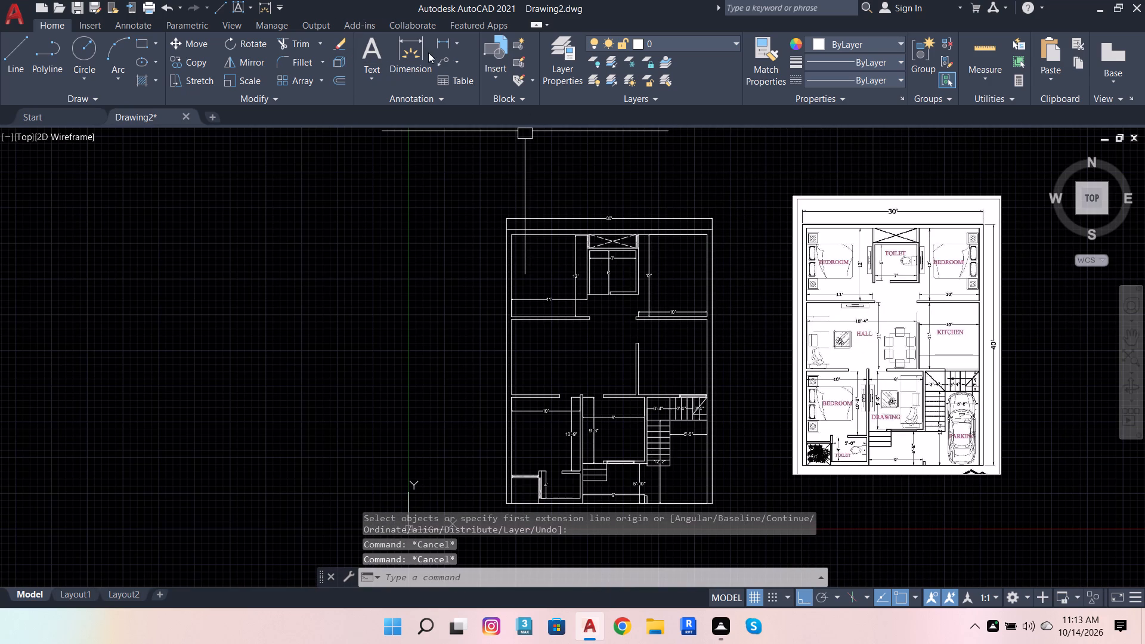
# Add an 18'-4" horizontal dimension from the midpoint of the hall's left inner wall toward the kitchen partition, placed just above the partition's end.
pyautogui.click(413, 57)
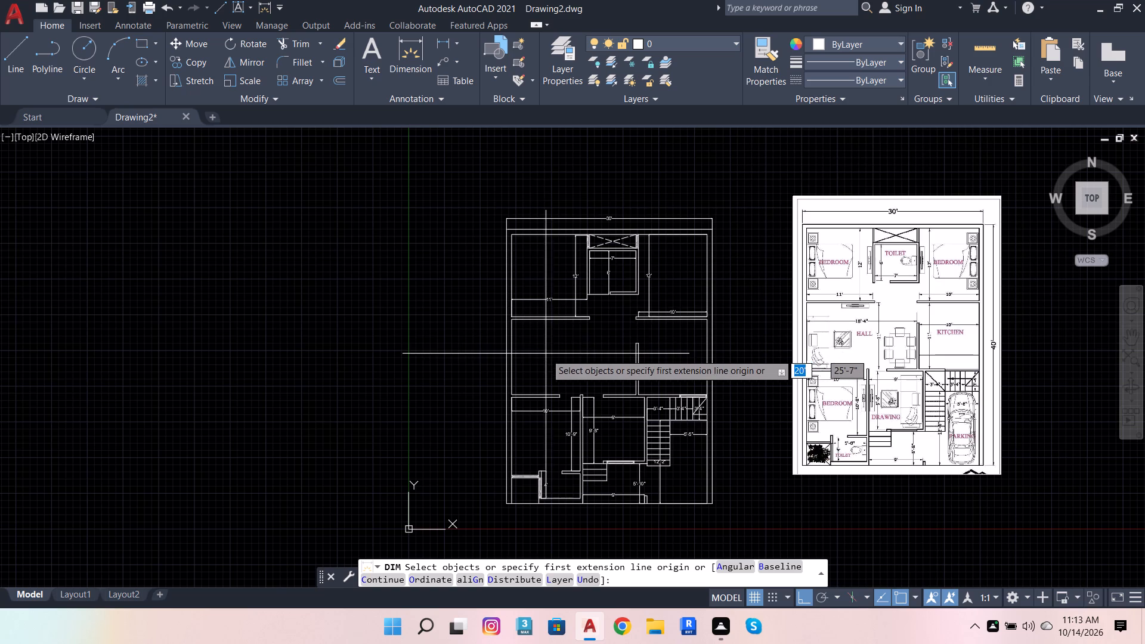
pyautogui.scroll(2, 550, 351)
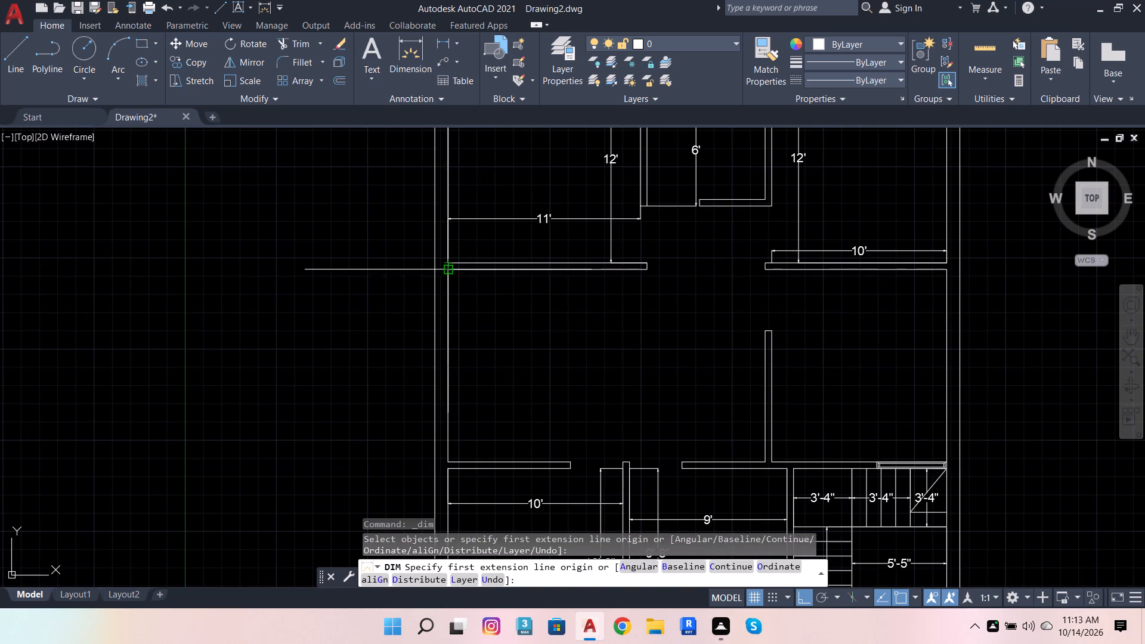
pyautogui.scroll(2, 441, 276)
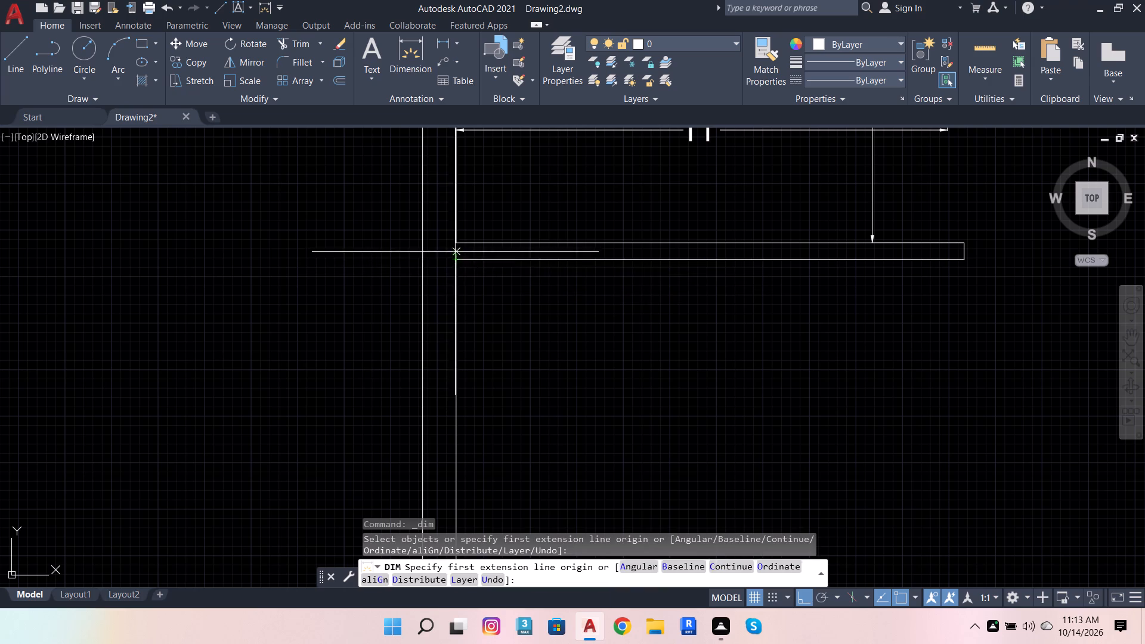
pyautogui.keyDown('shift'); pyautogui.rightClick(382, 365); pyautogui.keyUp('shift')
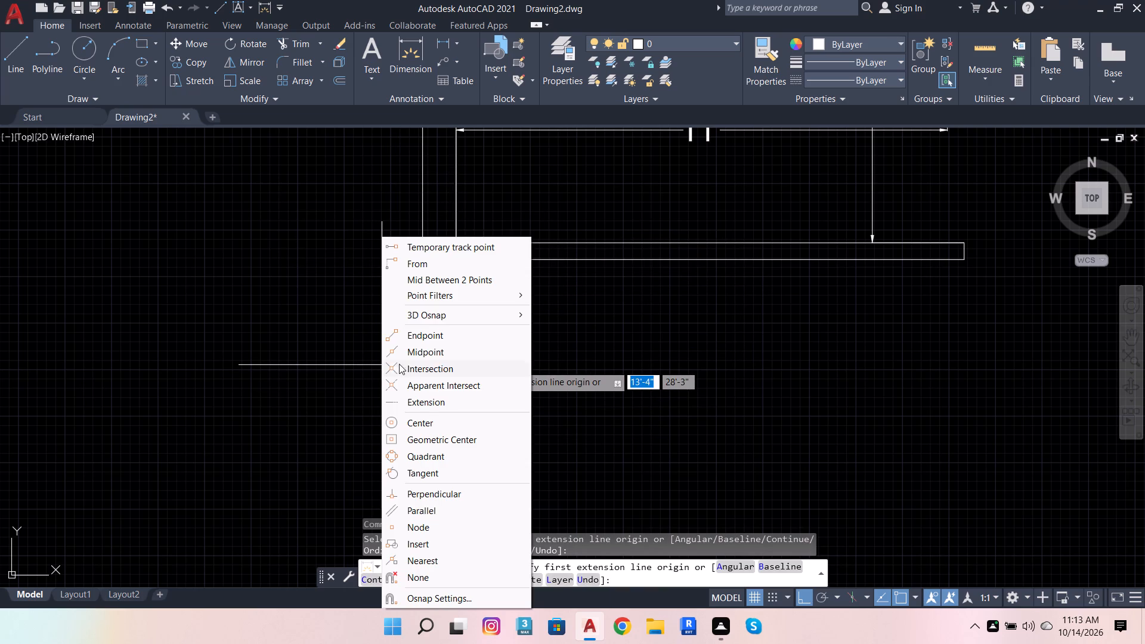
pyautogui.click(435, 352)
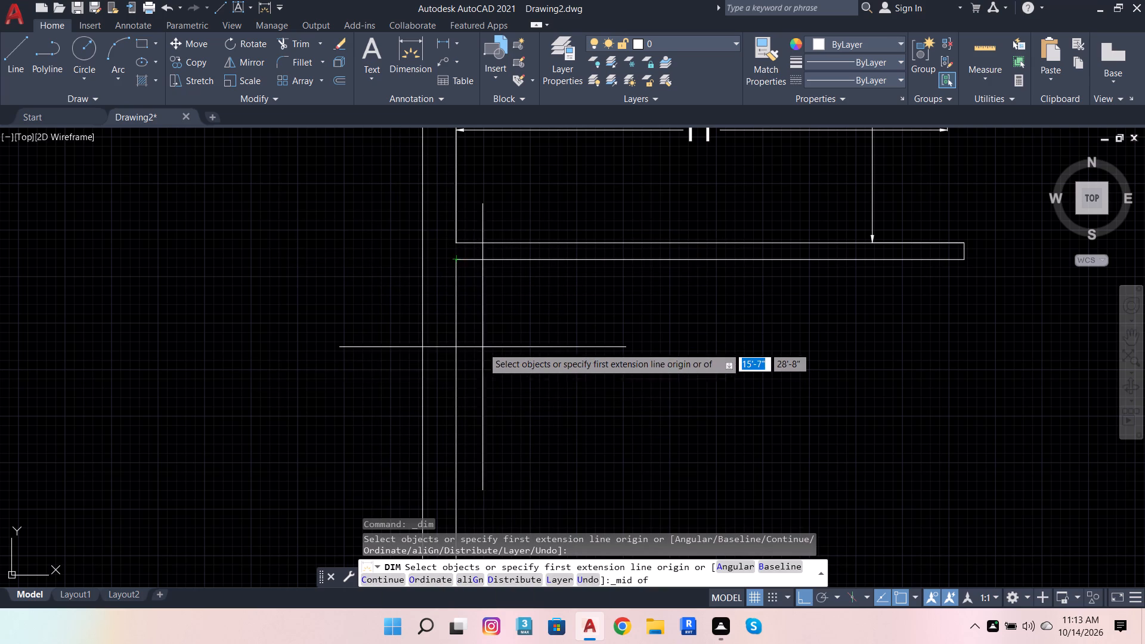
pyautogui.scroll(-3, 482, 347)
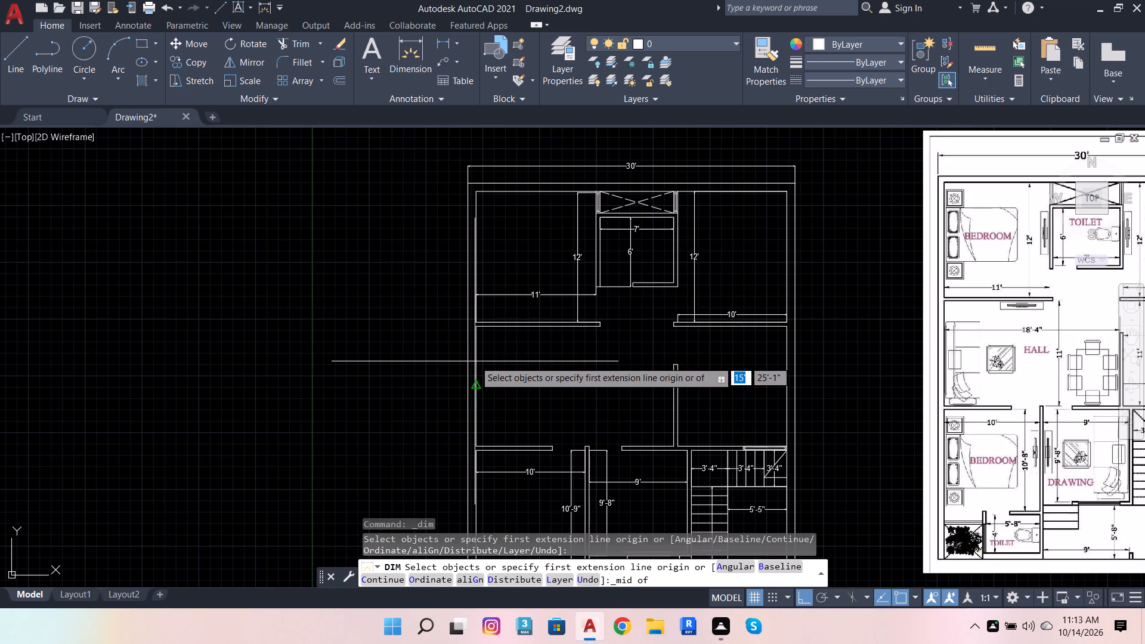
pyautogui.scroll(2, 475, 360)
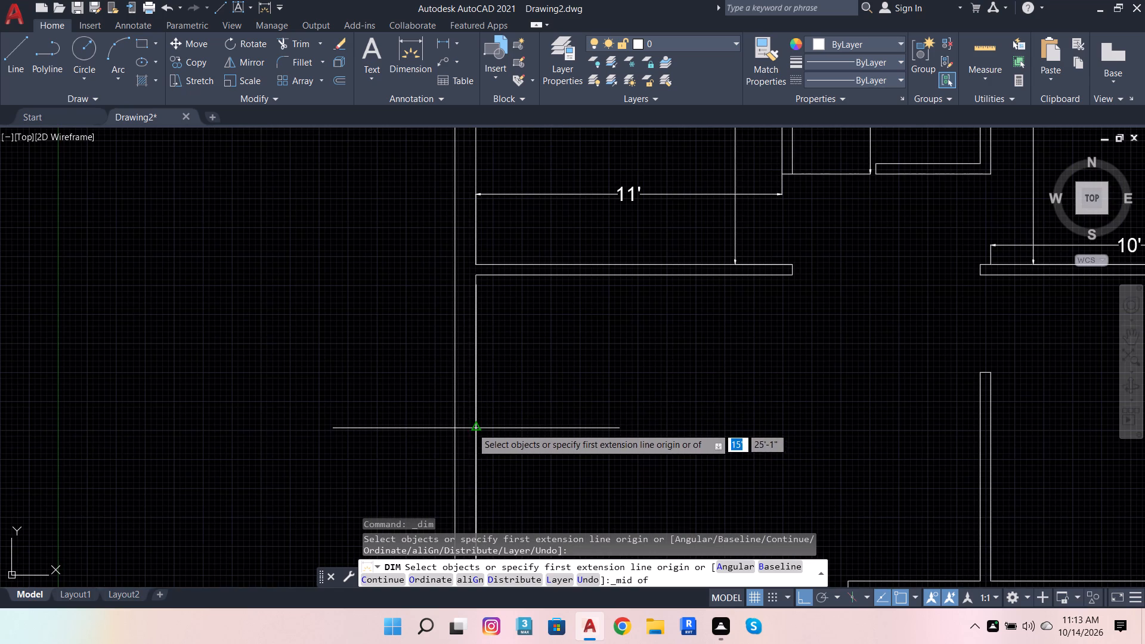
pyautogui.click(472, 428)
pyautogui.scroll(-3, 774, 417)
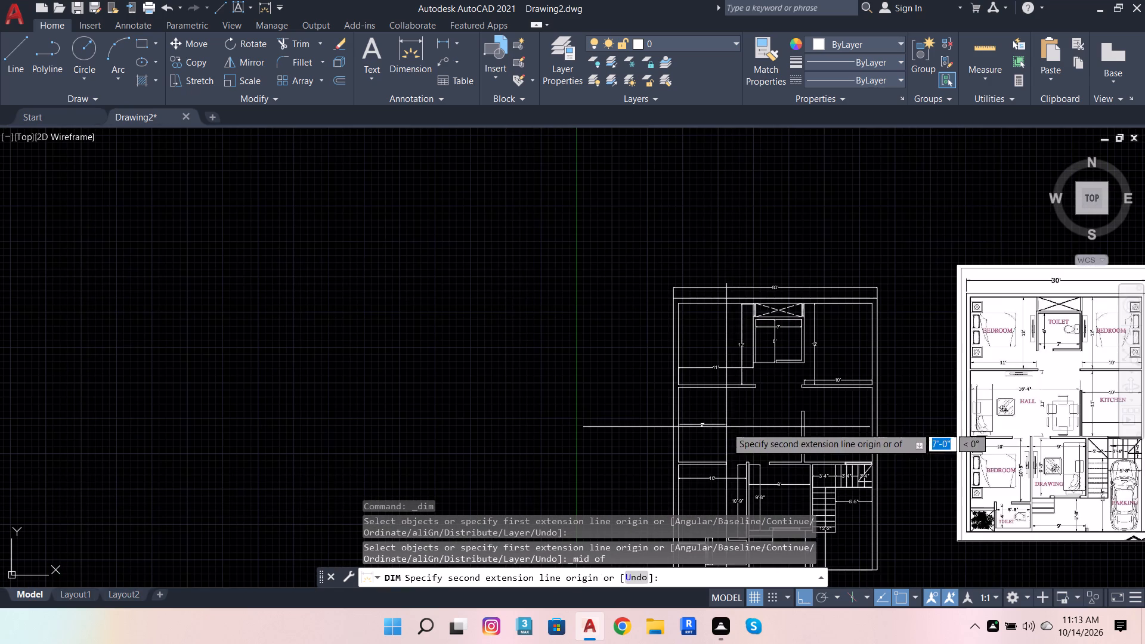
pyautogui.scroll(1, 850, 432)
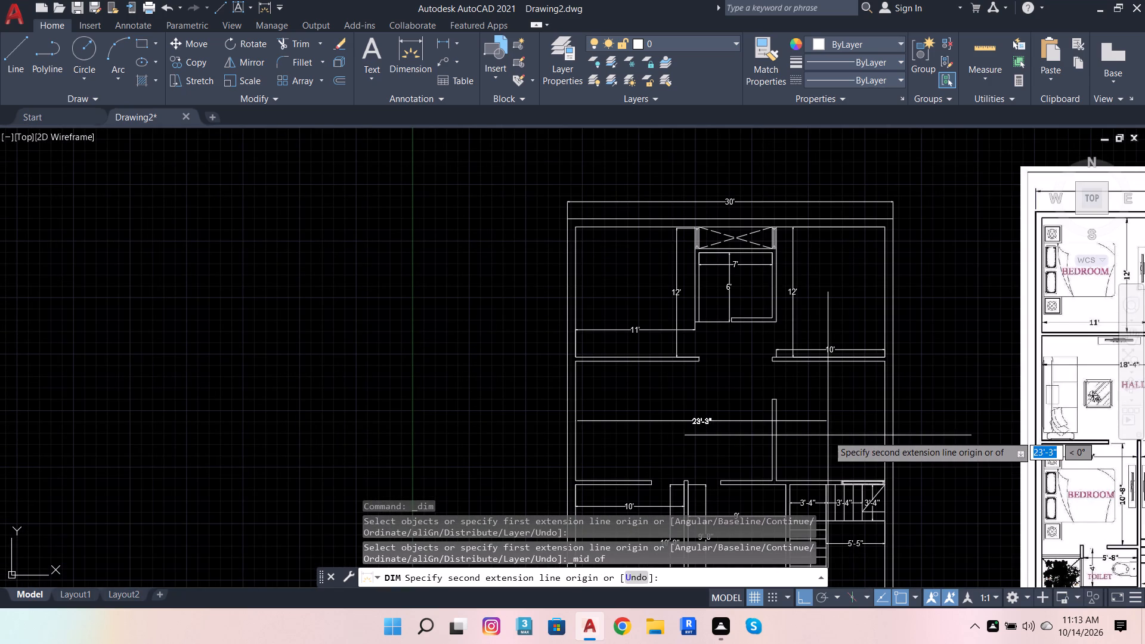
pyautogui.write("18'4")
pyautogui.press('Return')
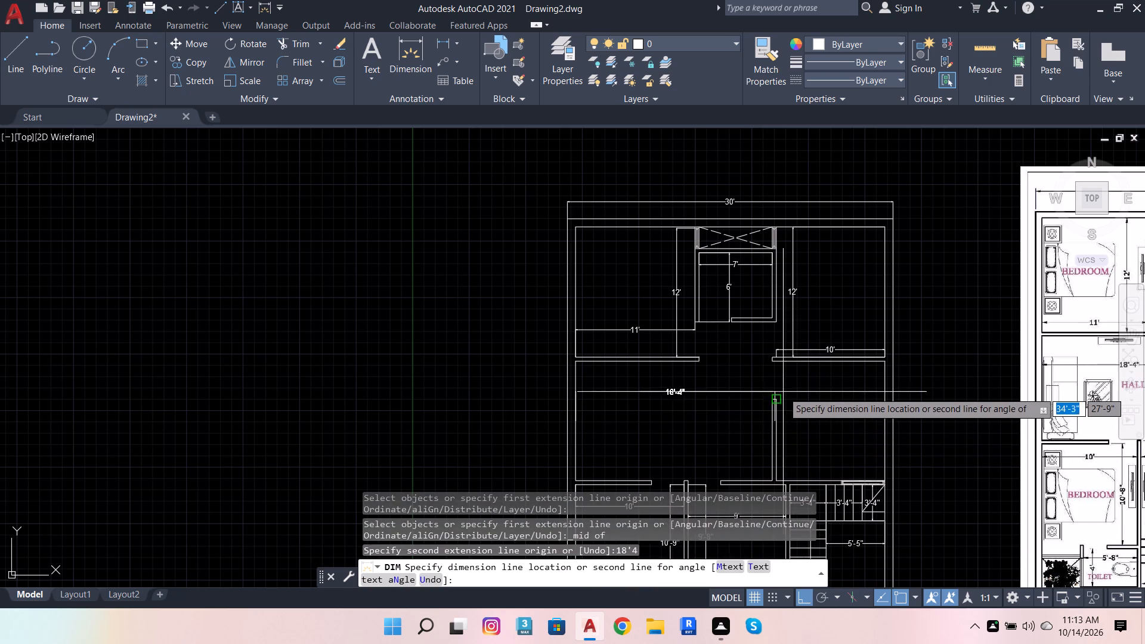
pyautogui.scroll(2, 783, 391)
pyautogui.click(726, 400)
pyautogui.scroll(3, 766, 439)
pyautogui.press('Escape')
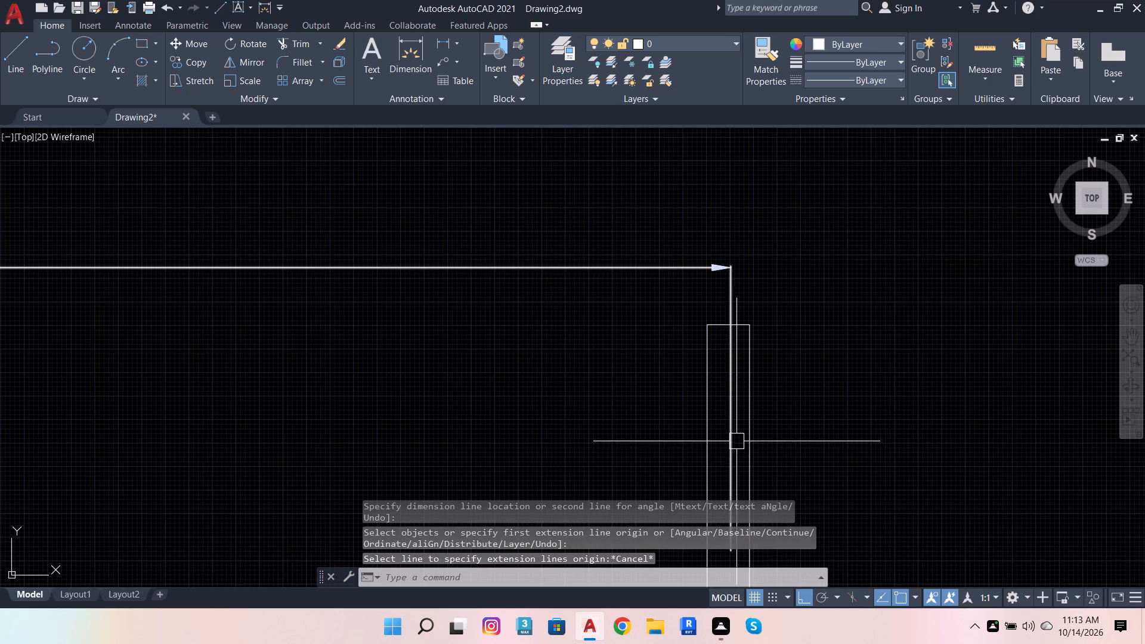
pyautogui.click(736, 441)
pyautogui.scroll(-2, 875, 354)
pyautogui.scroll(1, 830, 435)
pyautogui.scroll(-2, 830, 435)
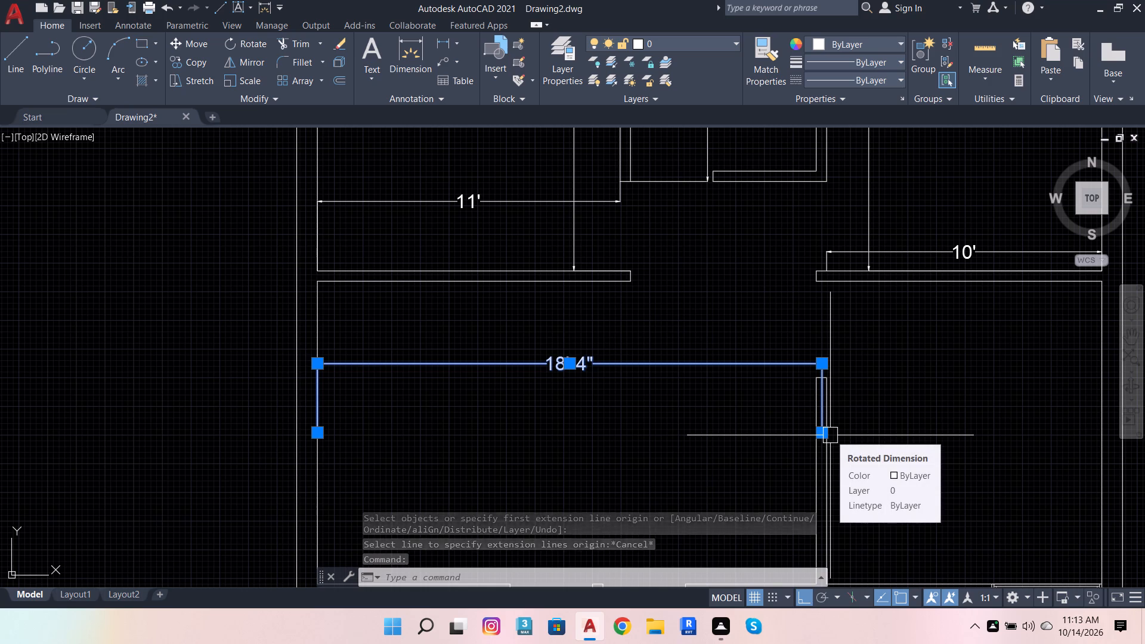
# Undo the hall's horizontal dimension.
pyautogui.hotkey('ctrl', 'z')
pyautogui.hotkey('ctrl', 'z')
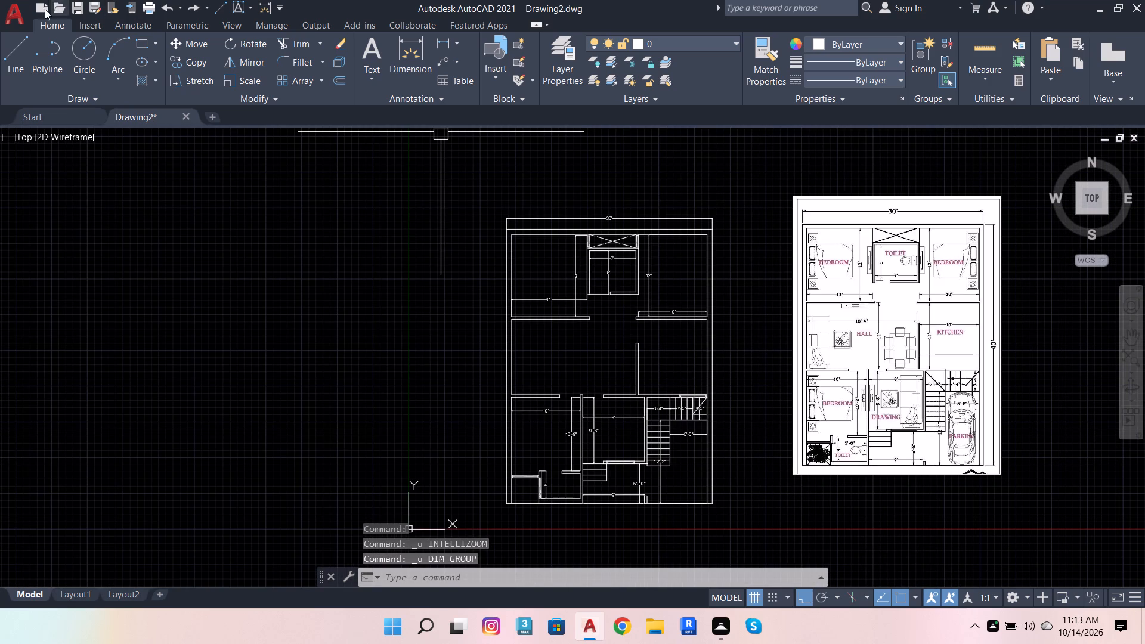
# Add an 18'-4" horizontal dimension from the midpoint of the kitchen partition's upper end toward the hall's left wall, placed just above the partition.
pyautogui.click(403, 41)
pyautogui.scroll(2, 607, 332)
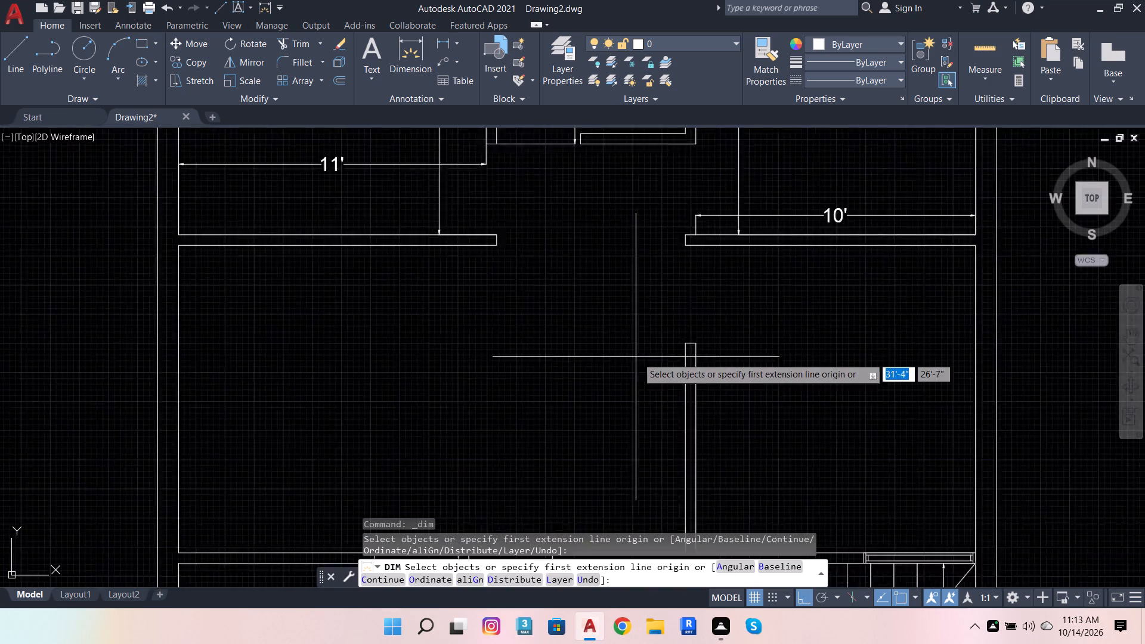
pyautogui.scroll(2, 638, 358)
pyautogui.rightClick(748, 299)
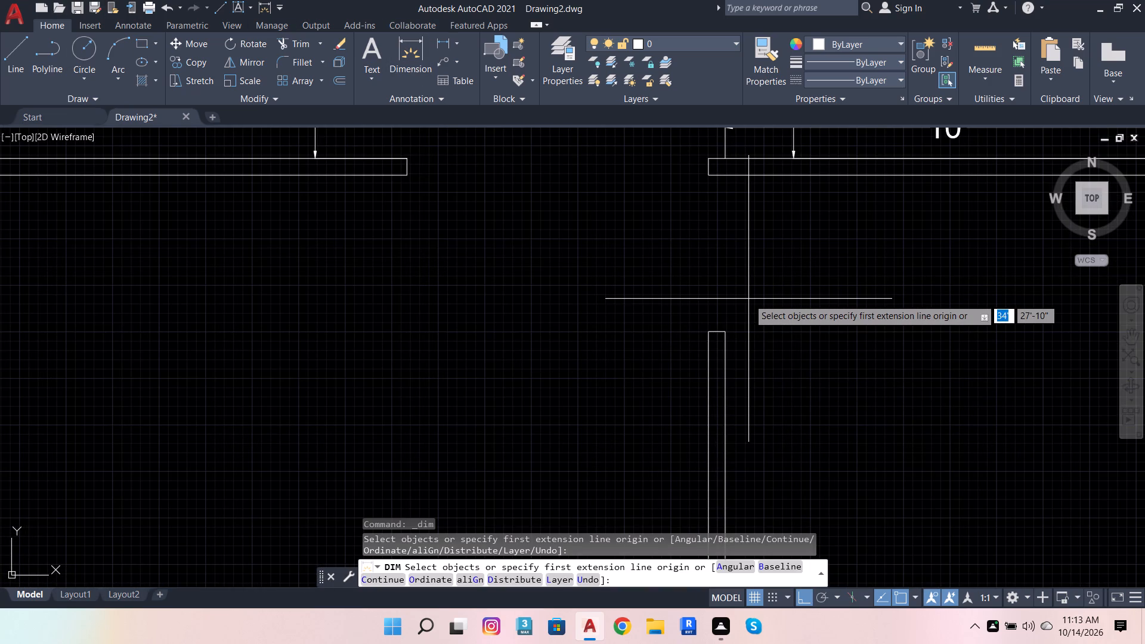
pyautogui.keyDown('shift'); pyautogui.rightClick(748, 299); pyautogui.keyUp('shift')
pyautogui.click(828, 354)
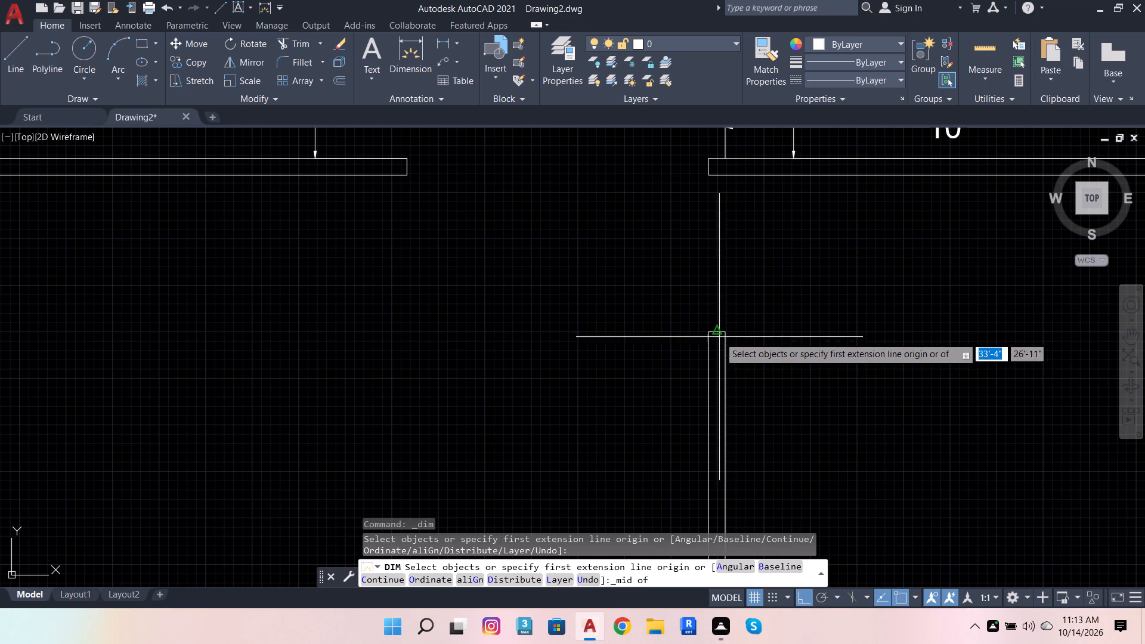
pyautogui.click(716, 332)
pyautogui.scroll(-3, 565, 287)
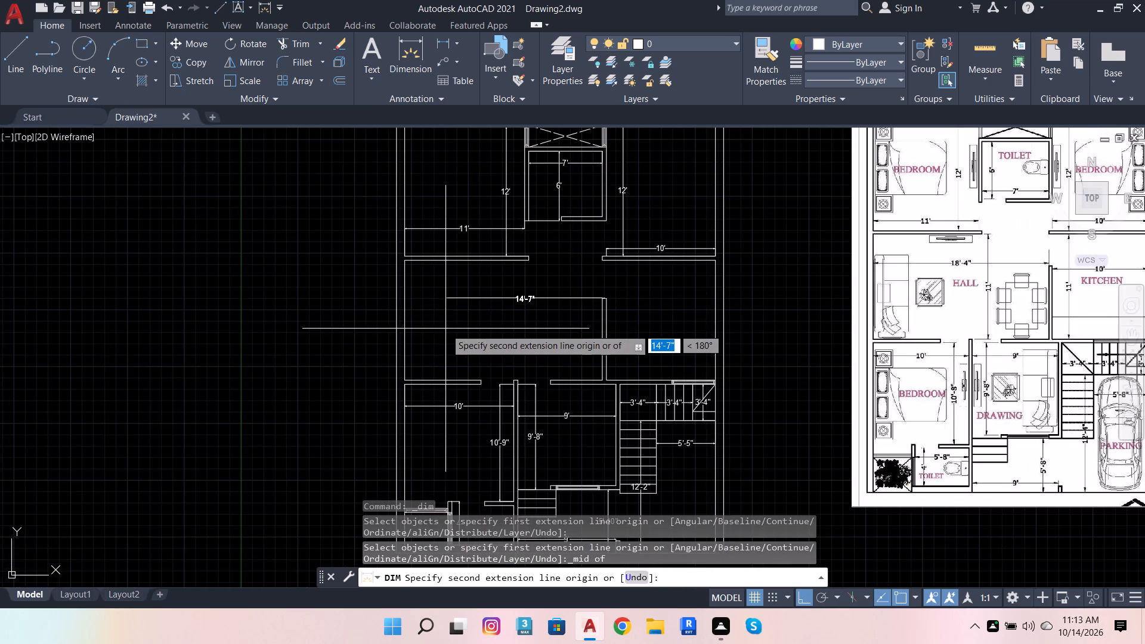
pyautogui.scroll(3, 424, 309)
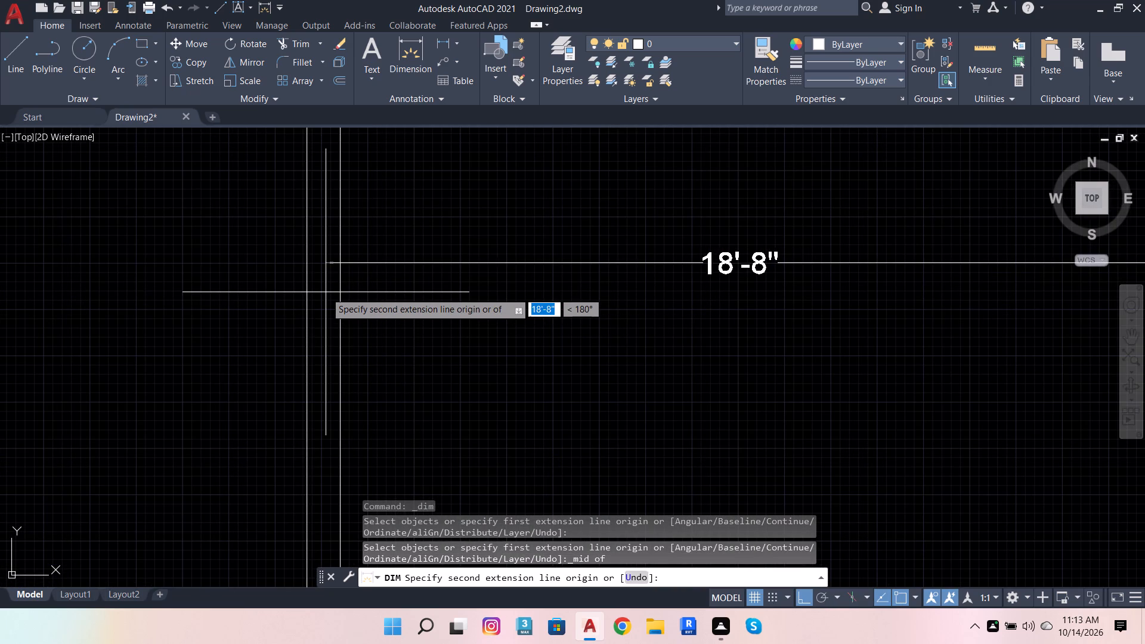
pyautogui.write("18'4")
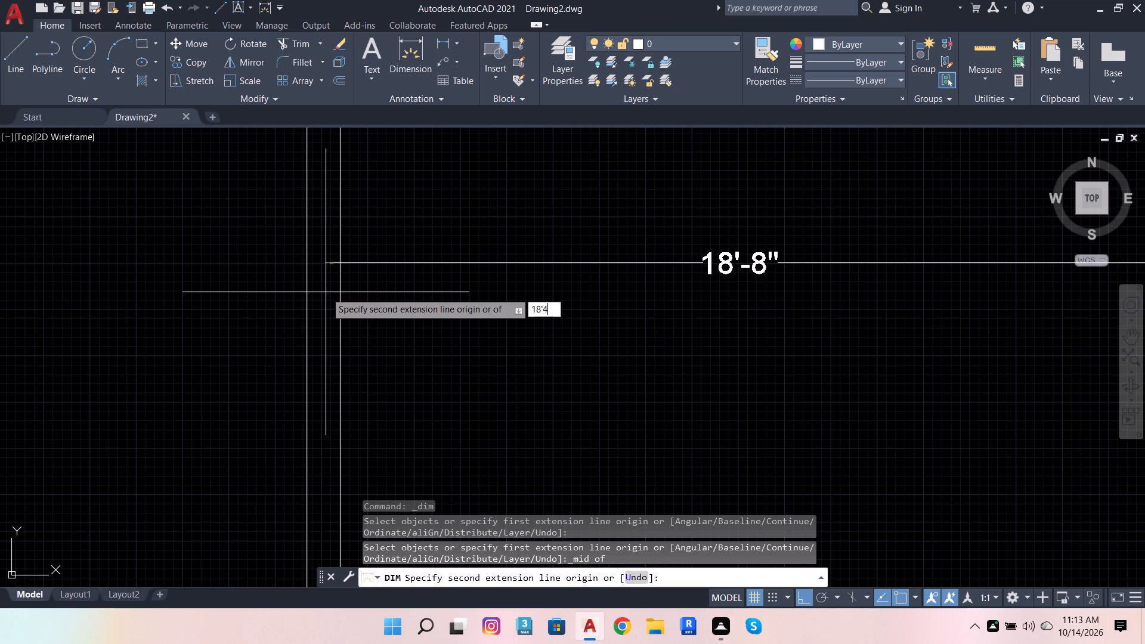
pyautogui.press('Return')
pyautogui.scroll(-2, 372, 227)
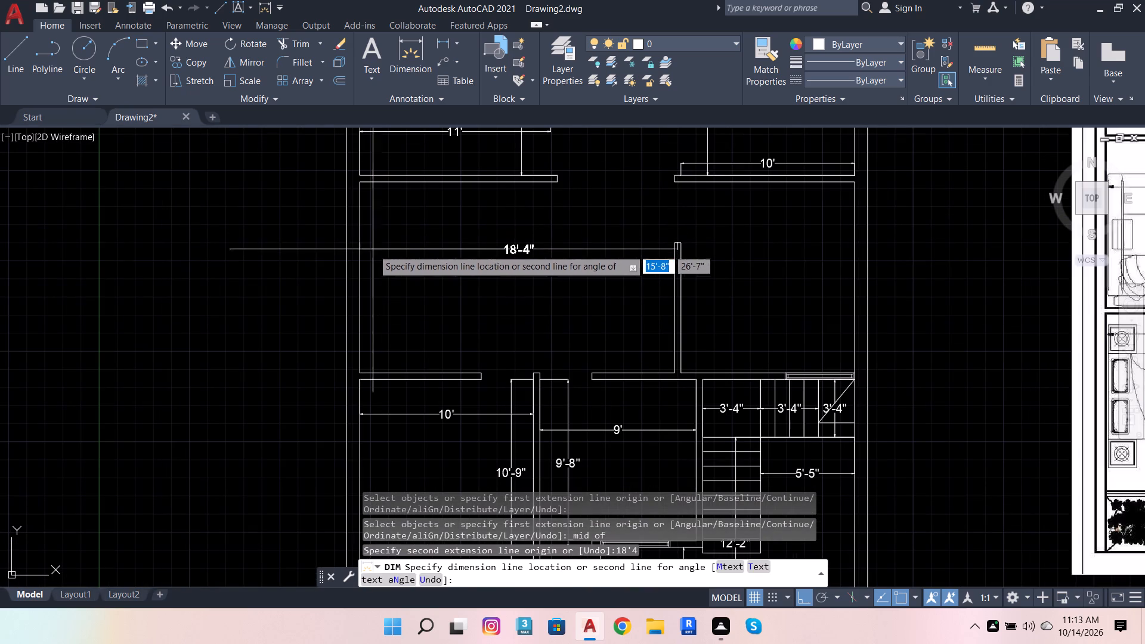
pyautogui.click(388, 227)
pyautogui.scroll(2, 413, 223)
pyautogui.scroll(-1, 415, 236)
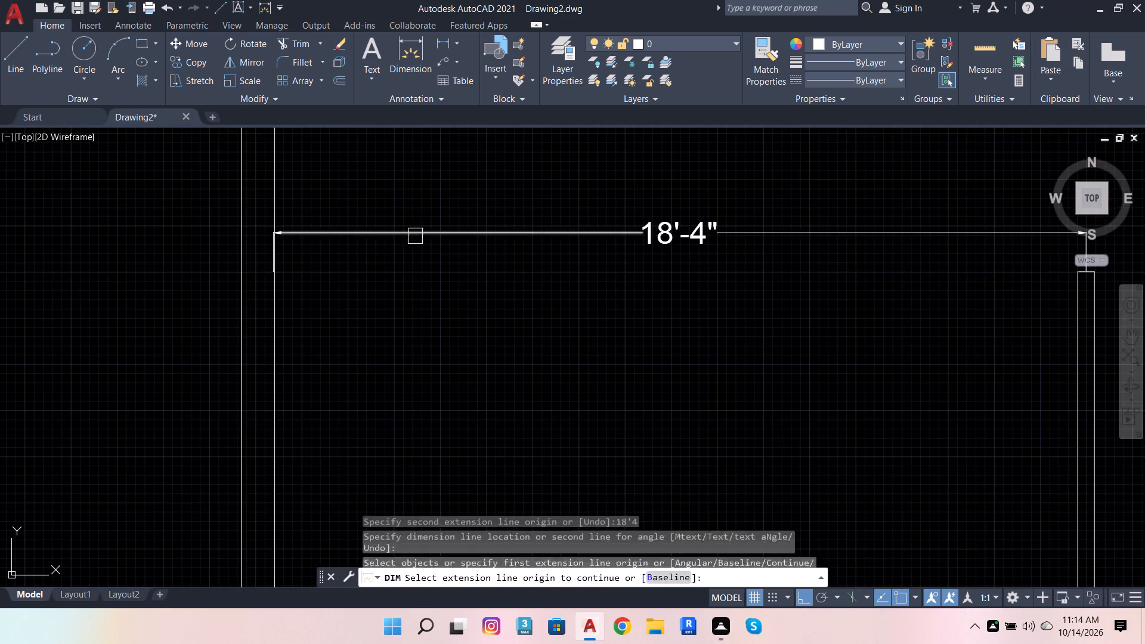
pyautogui.scroll(-1, 415, 238)
pyautogui.press('Escape')
pyautogui.press('Escape')
pyautogui.scroll(-2, 462, 281)
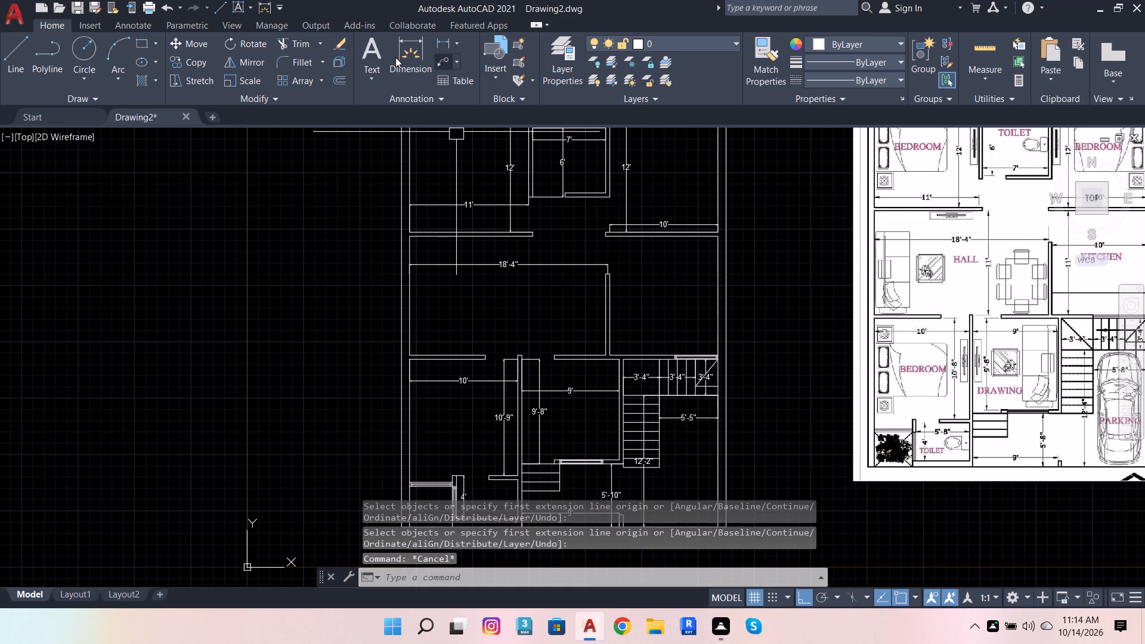
# Dimension the hall vertically from the free end of the upper-left bedroom's lower wall down to the upper end of the drawing room's 9'-8" dimension.
pyautogui.click(413, 48)
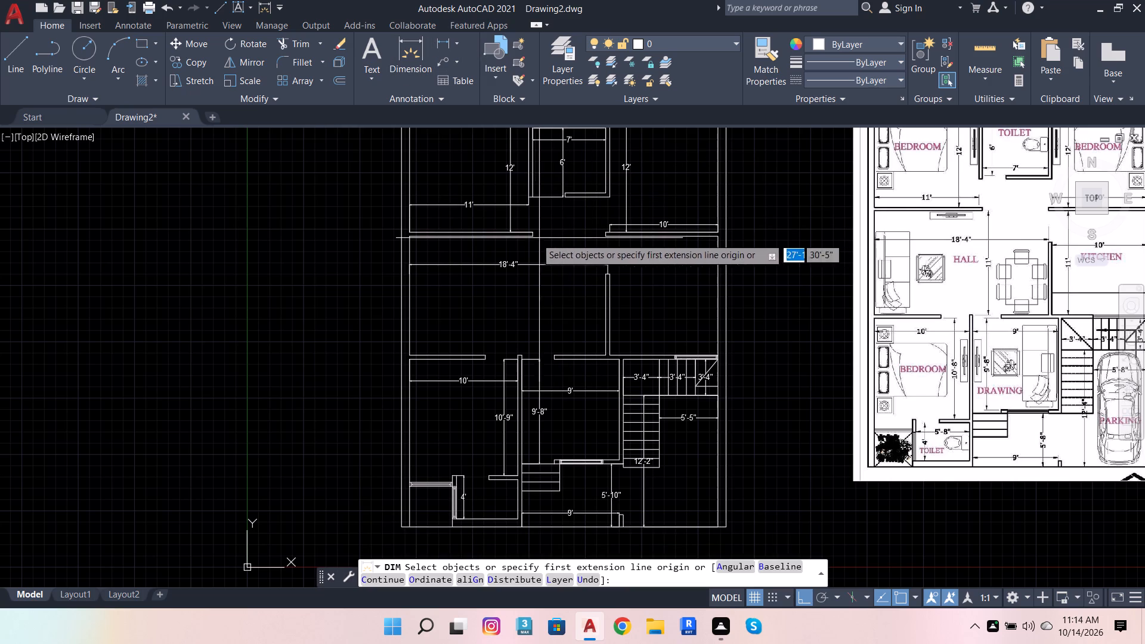
pyautogui.click(537, 235)
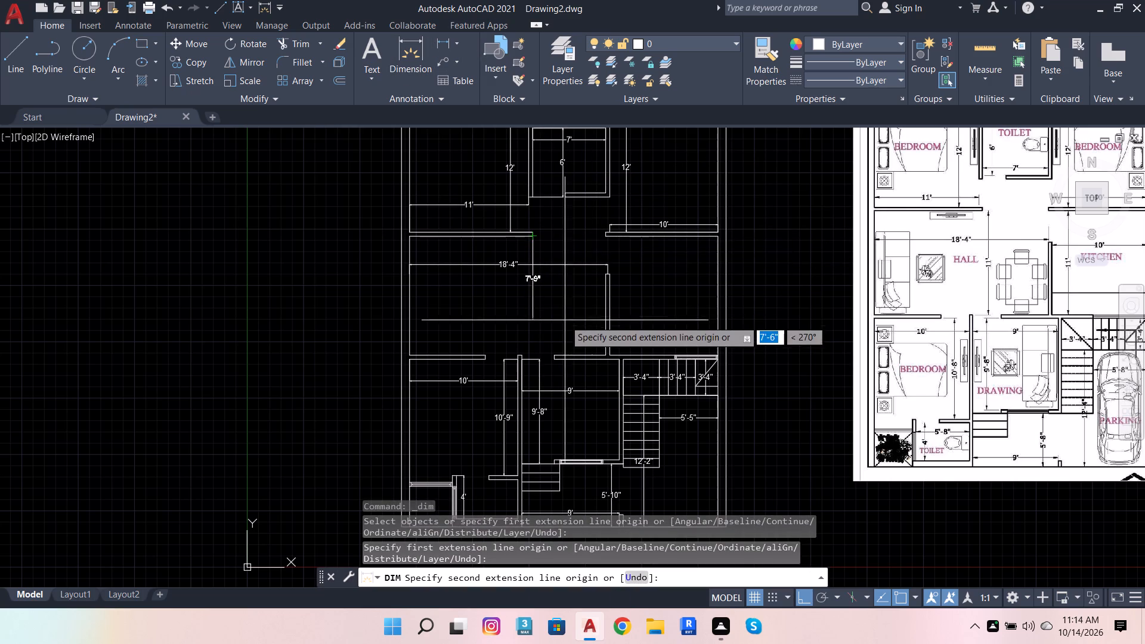
pyautogui.scroll(4, 543, 367)
pyautogui.click(507, 324)
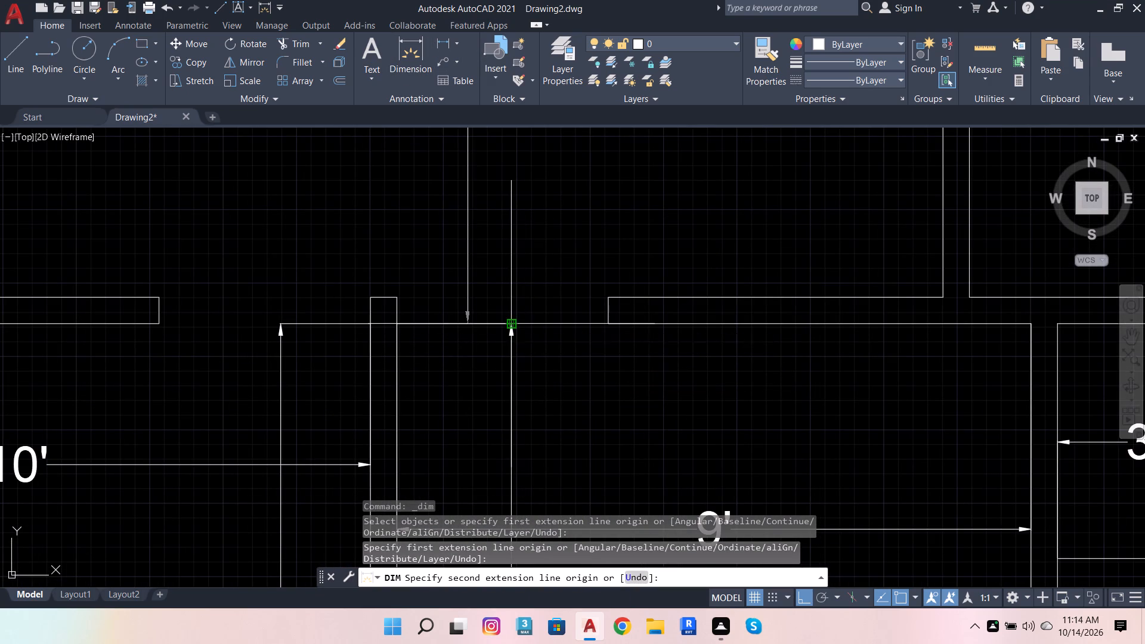
pyautogui.scroll(-3, 535, 306)
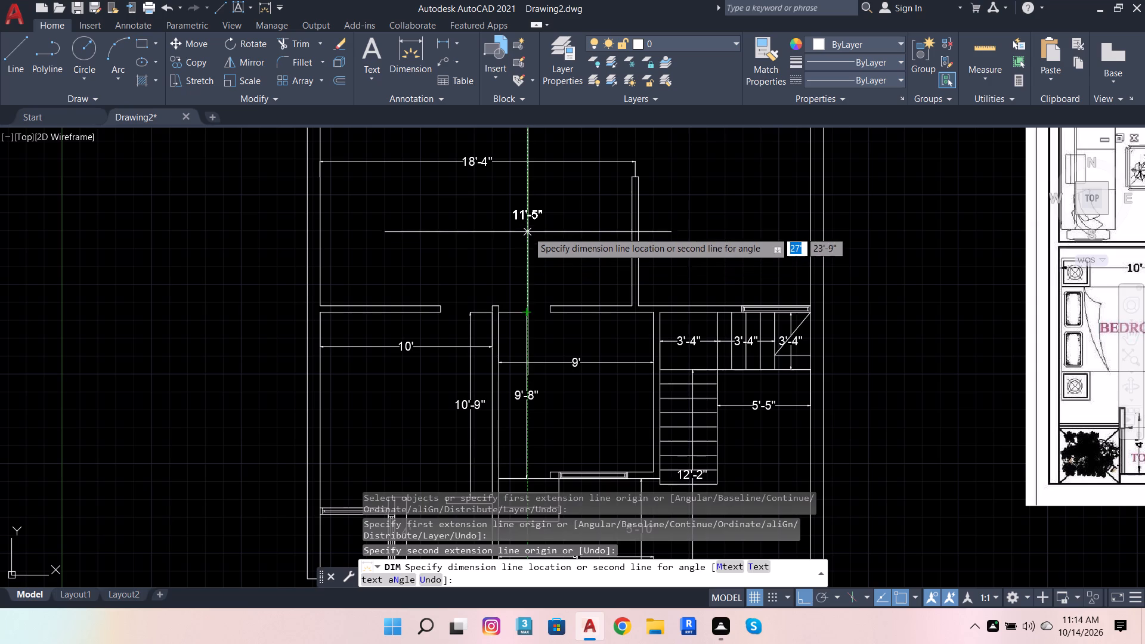
pyautogui.click(528, 226)
pyautogui.scroll(-2, 540, 235)
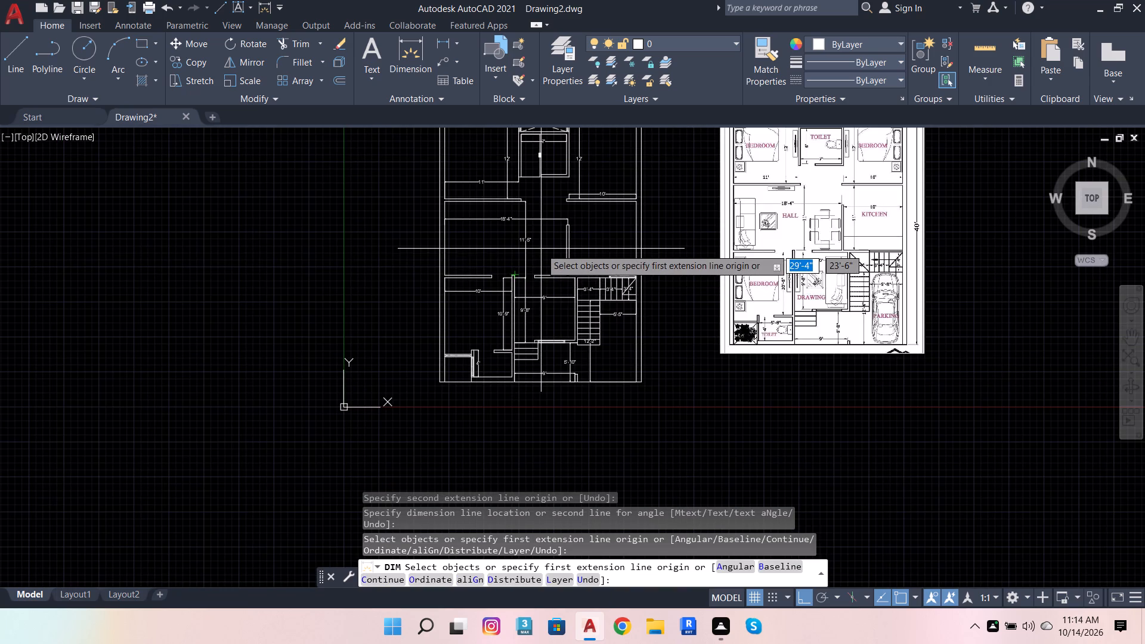
pyautogui.press('Escape')
# Override the text of the hall's vertical dimension with 11'.
pyautogui.scroll(3, 496, 253)
pyautogui.doubleClick(577, 210)
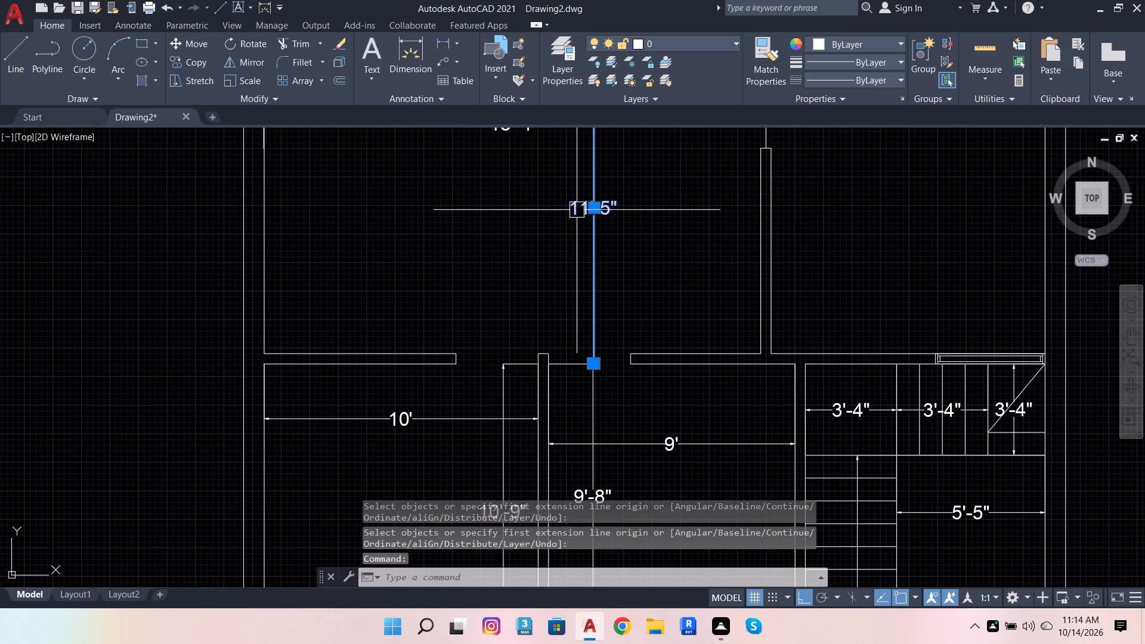
pyautogui.scroll(3, 577, 210)
pyautogui.doubleClick(578, 210)
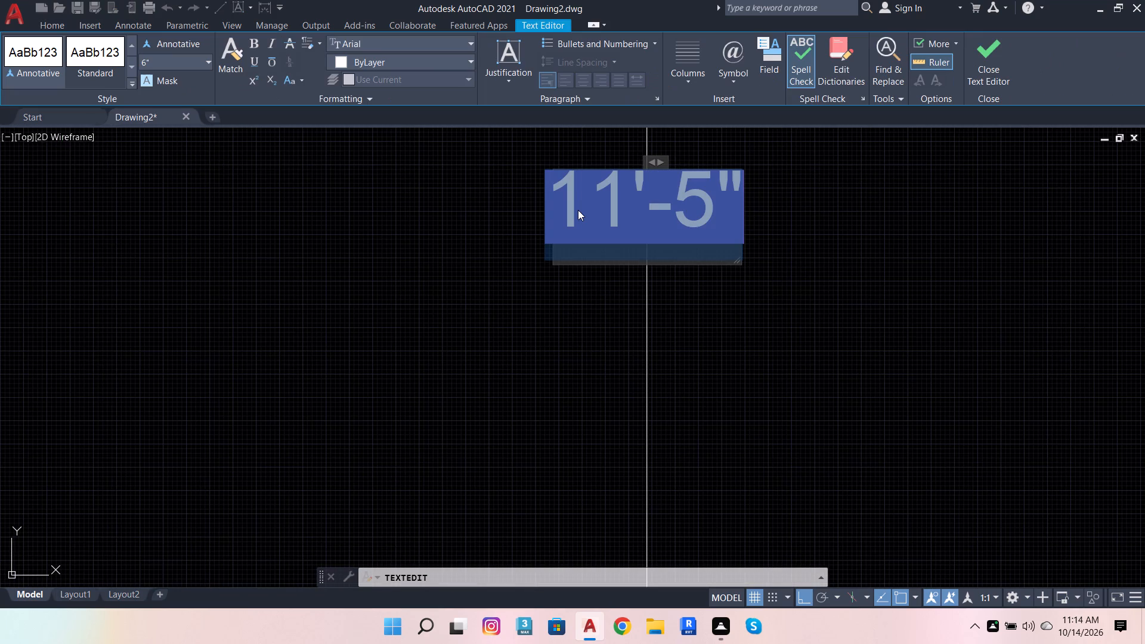
pyautogui.press('BackSpace')
pyautogui.write("11'")
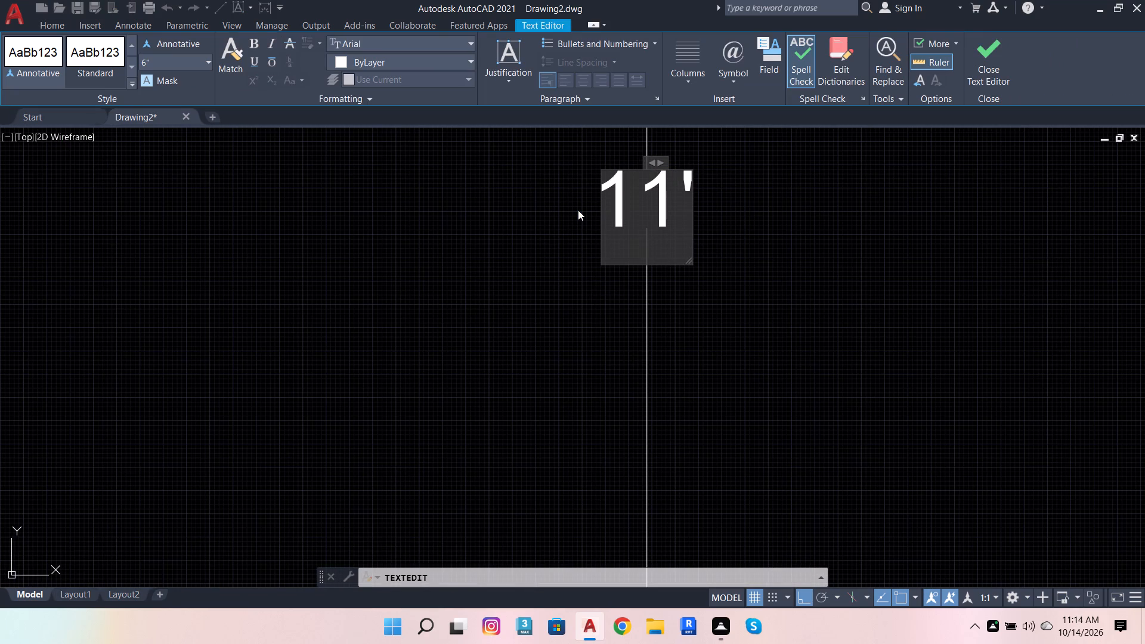
pyautogui.press('Return')
pyautogui.click(797, 254)
pyautogui.scroll(-4, 601, 339)
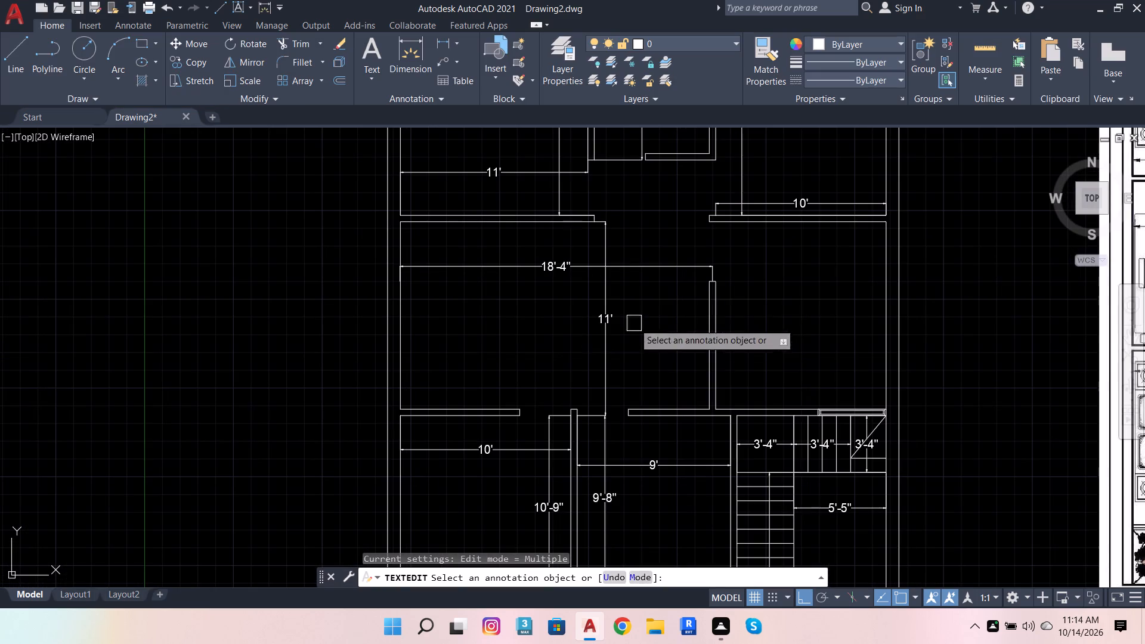
pyautogui.scroll(-2, 681, 271)
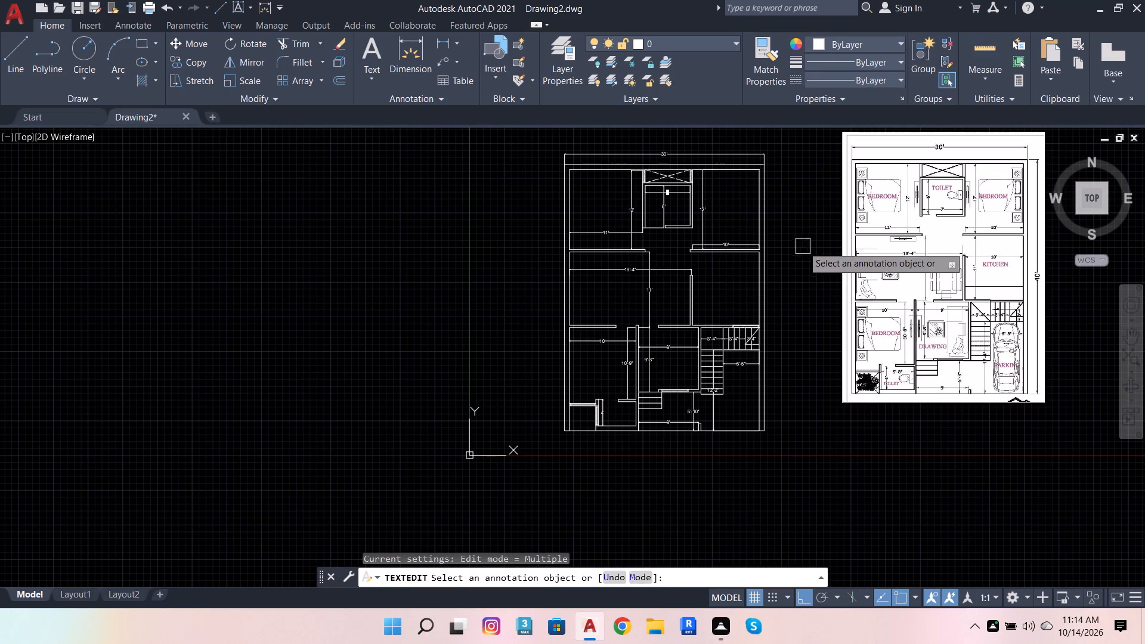
pyautogui.press('Escape')
pyautogui.press('Escape')
pyautogui.press('Escape')
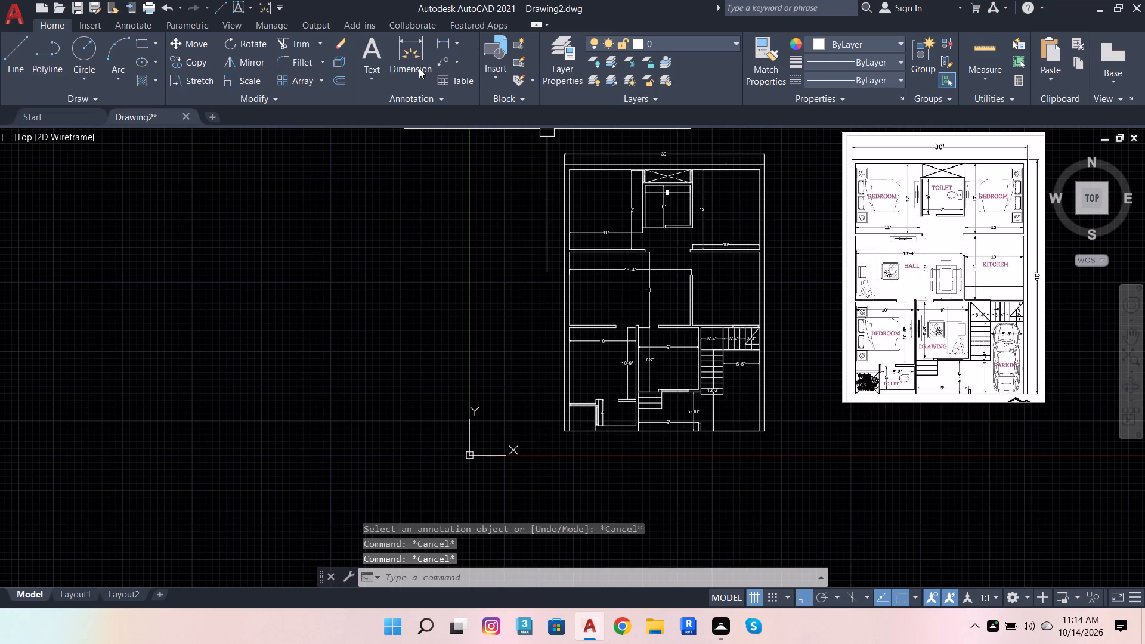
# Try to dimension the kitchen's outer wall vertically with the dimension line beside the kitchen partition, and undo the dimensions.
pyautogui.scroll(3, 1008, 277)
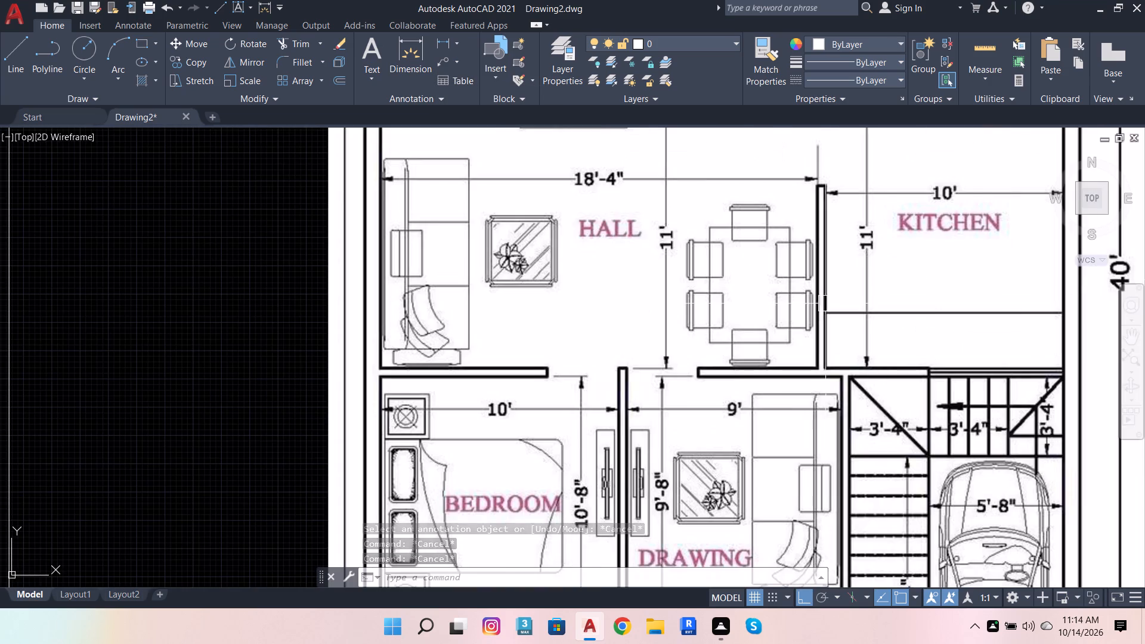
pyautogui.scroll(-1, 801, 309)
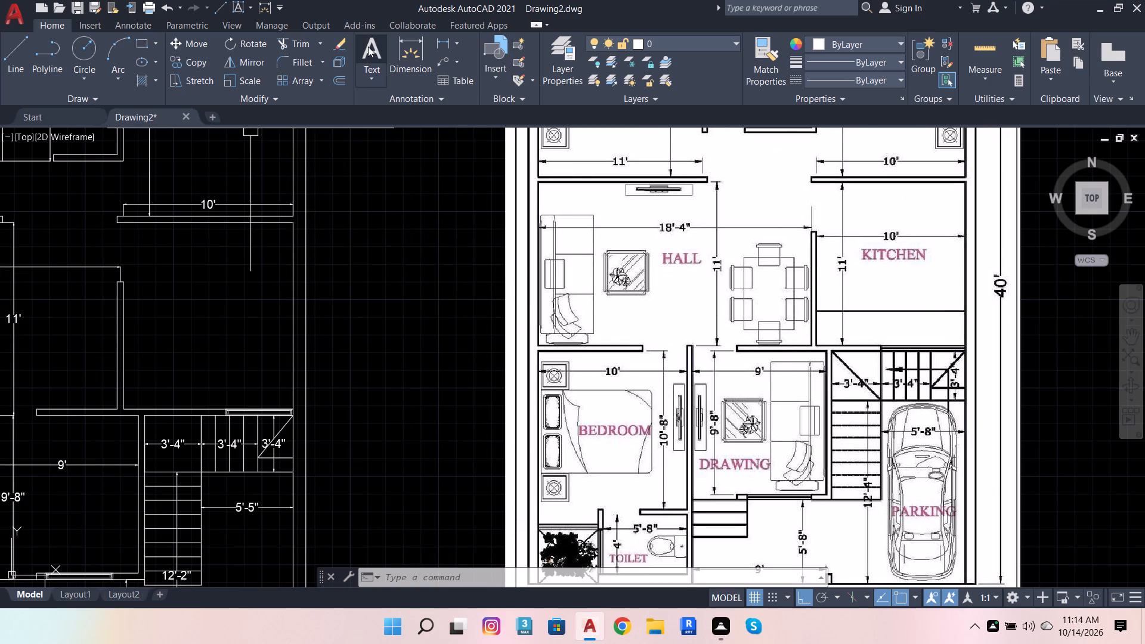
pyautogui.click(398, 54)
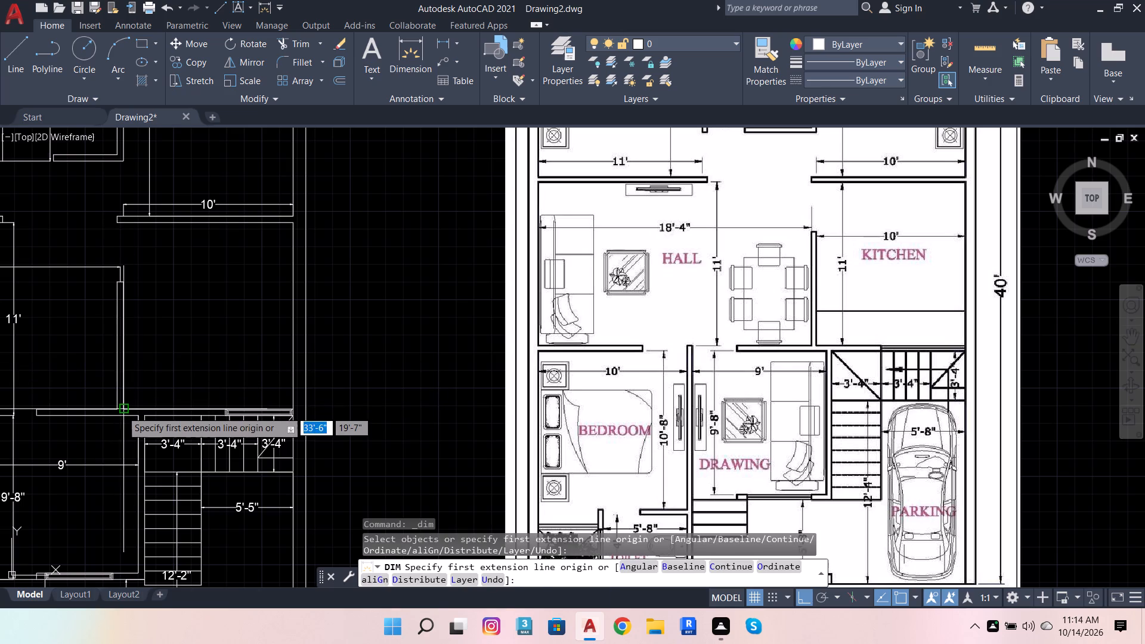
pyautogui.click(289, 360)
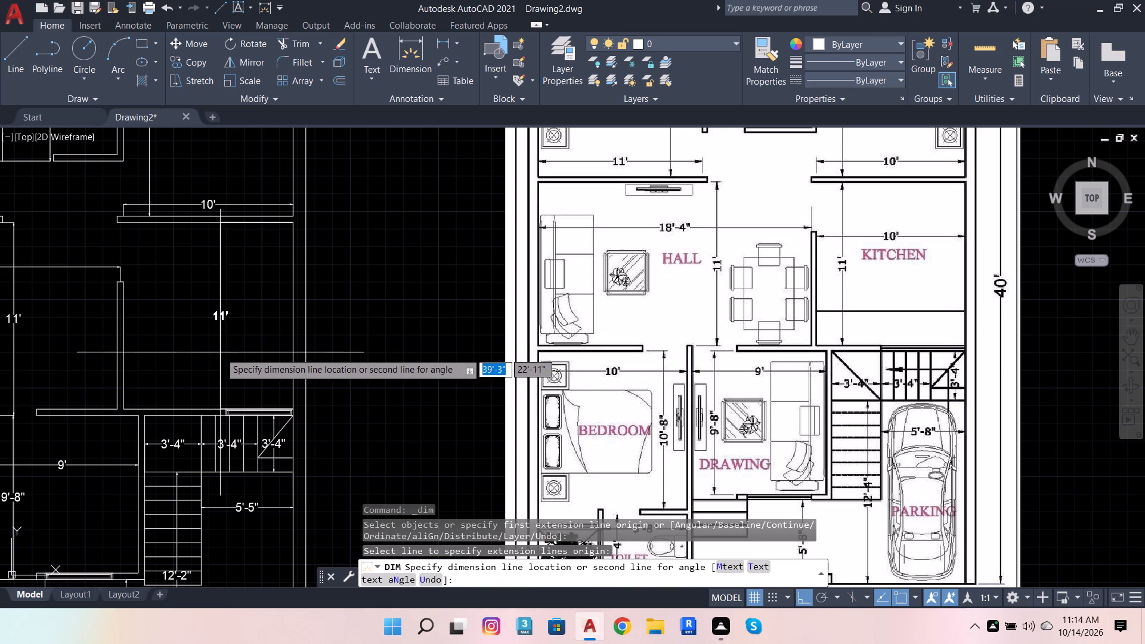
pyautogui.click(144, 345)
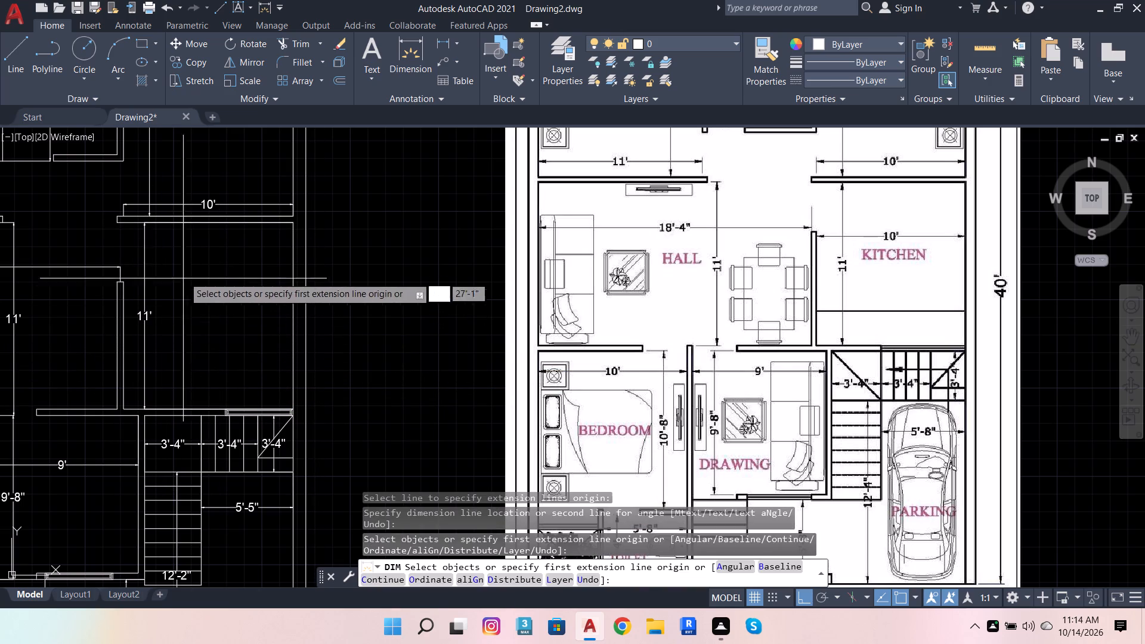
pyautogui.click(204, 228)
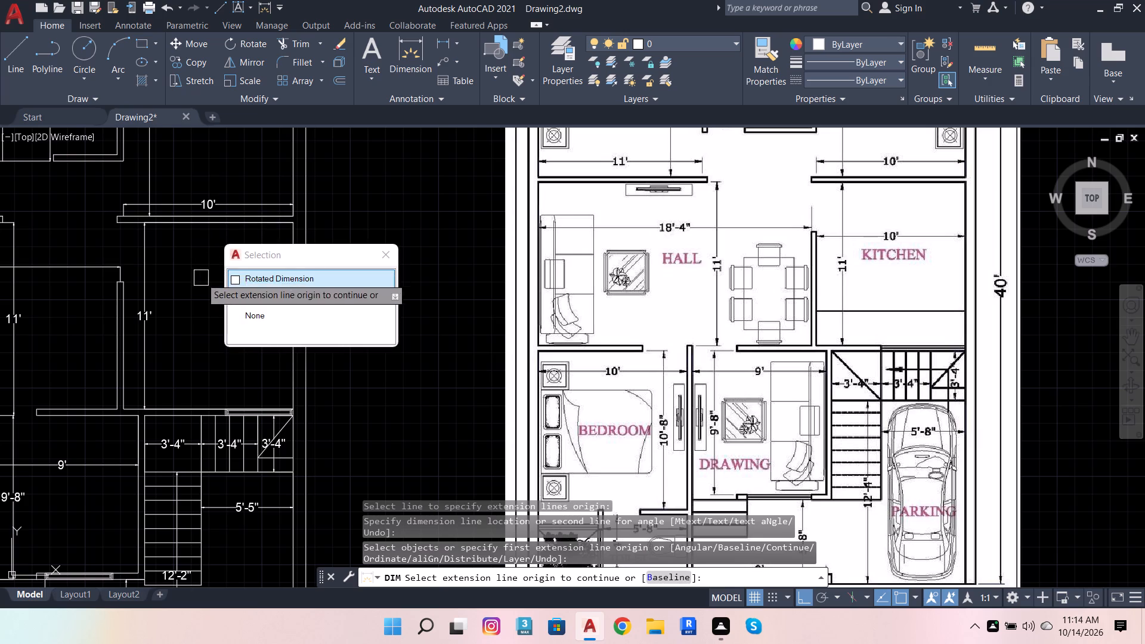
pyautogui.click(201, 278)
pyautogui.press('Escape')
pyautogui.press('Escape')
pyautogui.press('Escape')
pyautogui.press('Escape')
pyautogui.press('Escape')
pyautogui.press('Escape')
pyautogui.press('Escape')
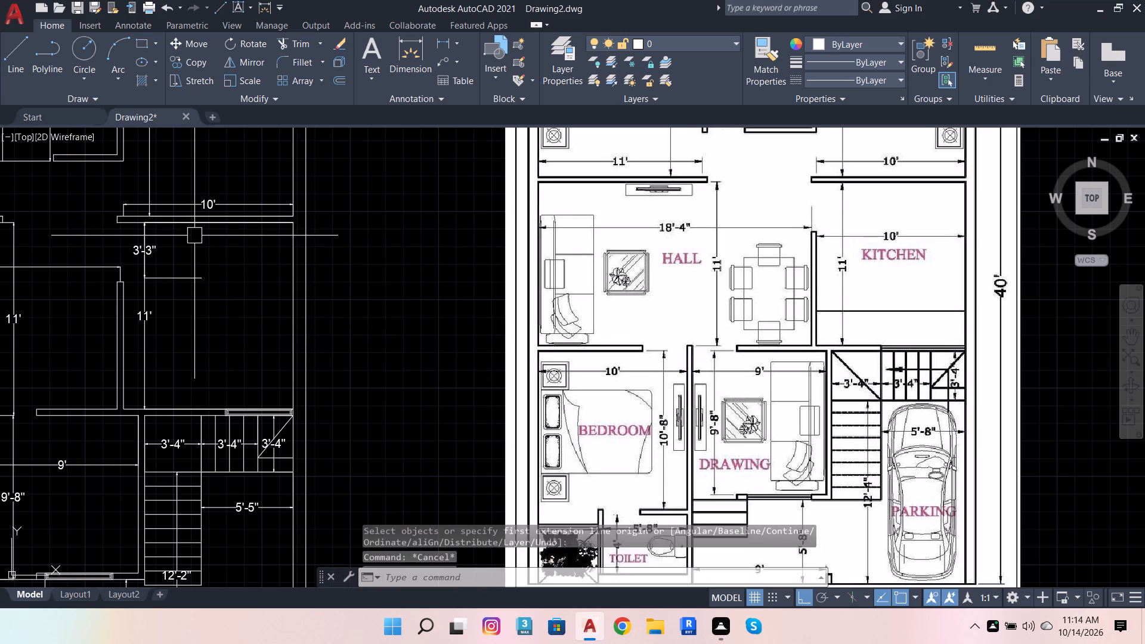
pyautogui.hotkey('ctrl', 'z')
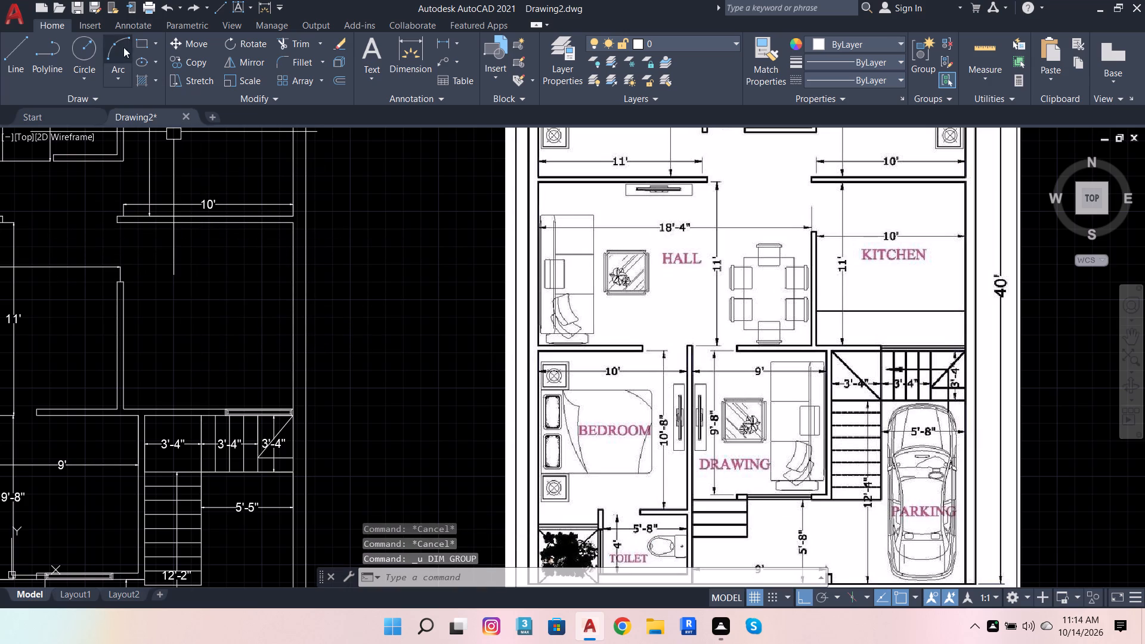
# Add an 11' vertical dimension from the lower end of the kitchen partition upward, placed inside the kitchen close to the partition.
pyautogui.click(398, 41)
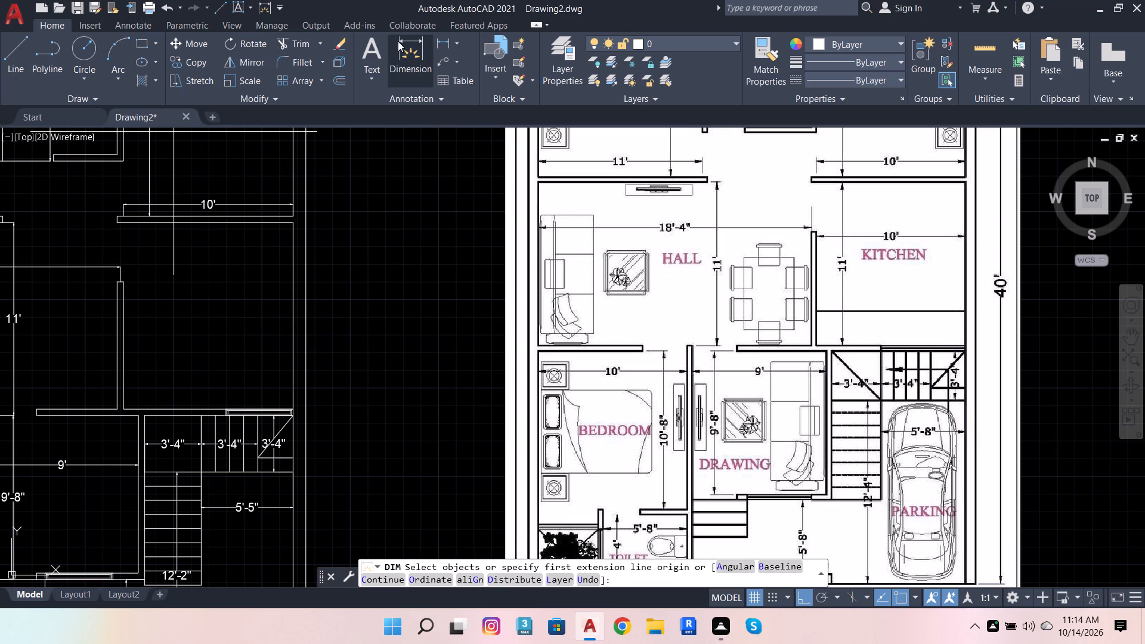
pyautogui.click(122, 411)
pyautogui.scroll(2, 124, 210)
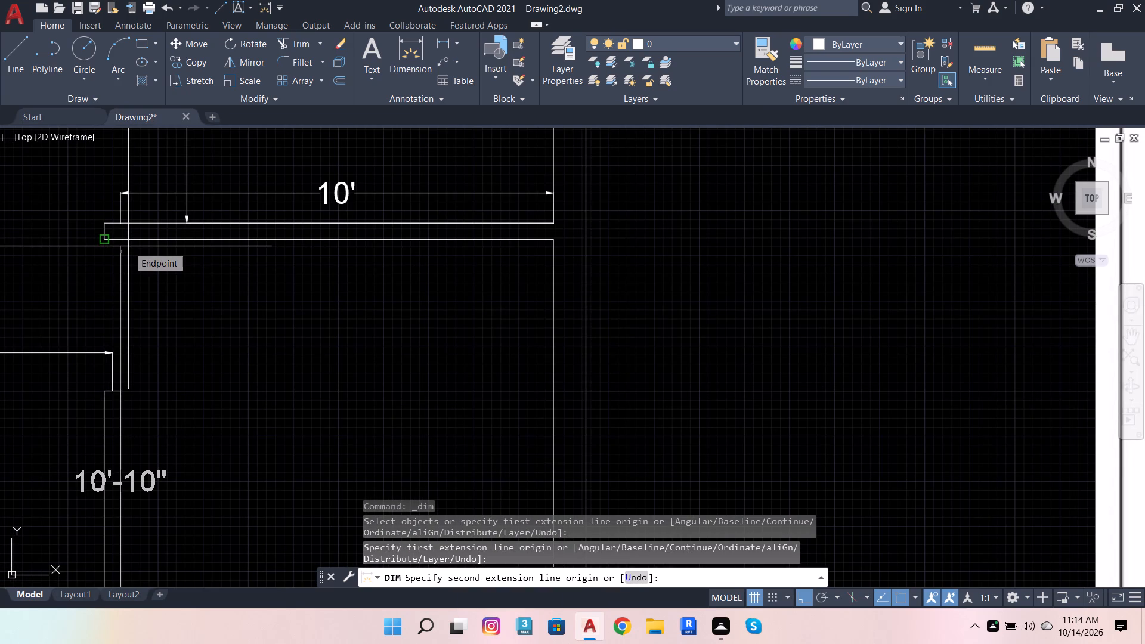
pyautogui.scroll(-2, 205, 306)
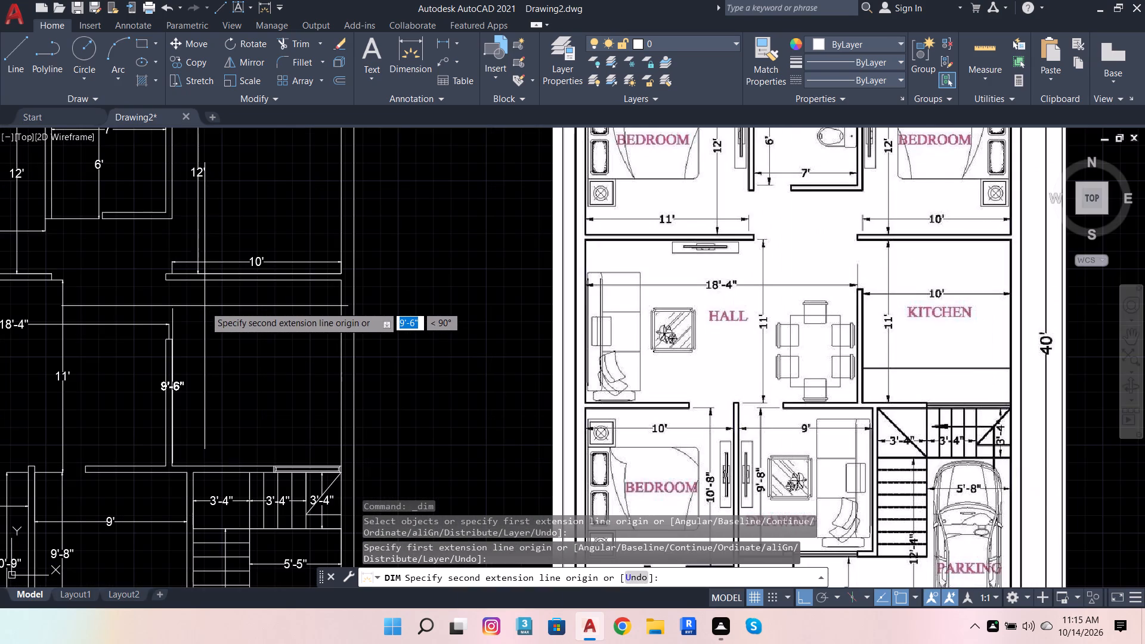
pyautogui.scroll(1, 205, 306)
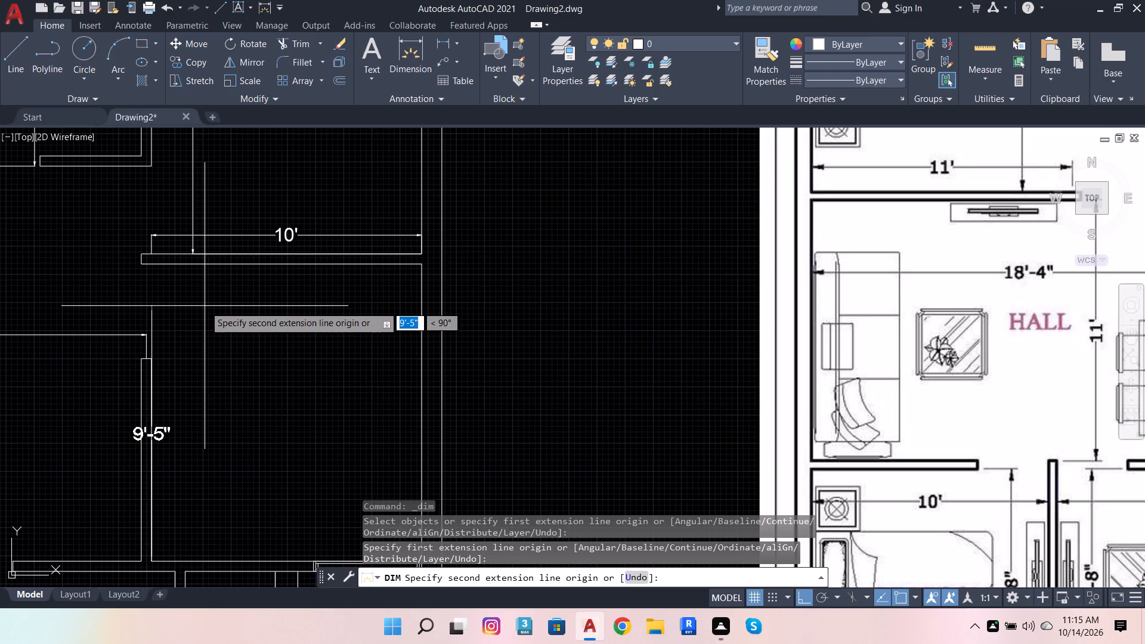
pyautogui.write("11'")
pyautogui.press('Return')
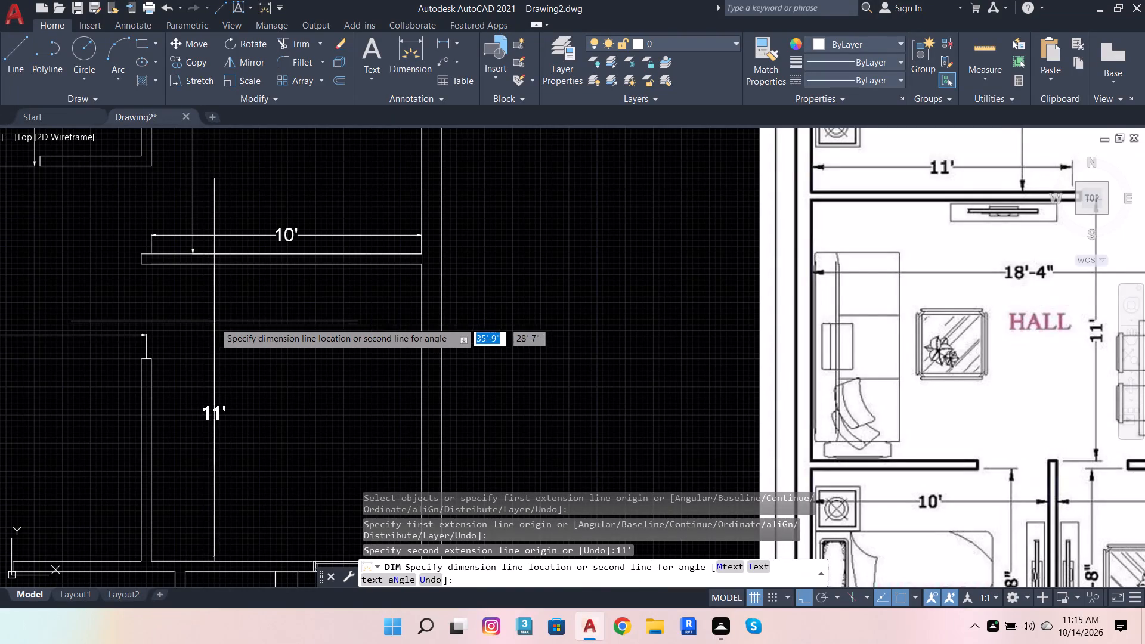
pyautogui.click(199, 333)
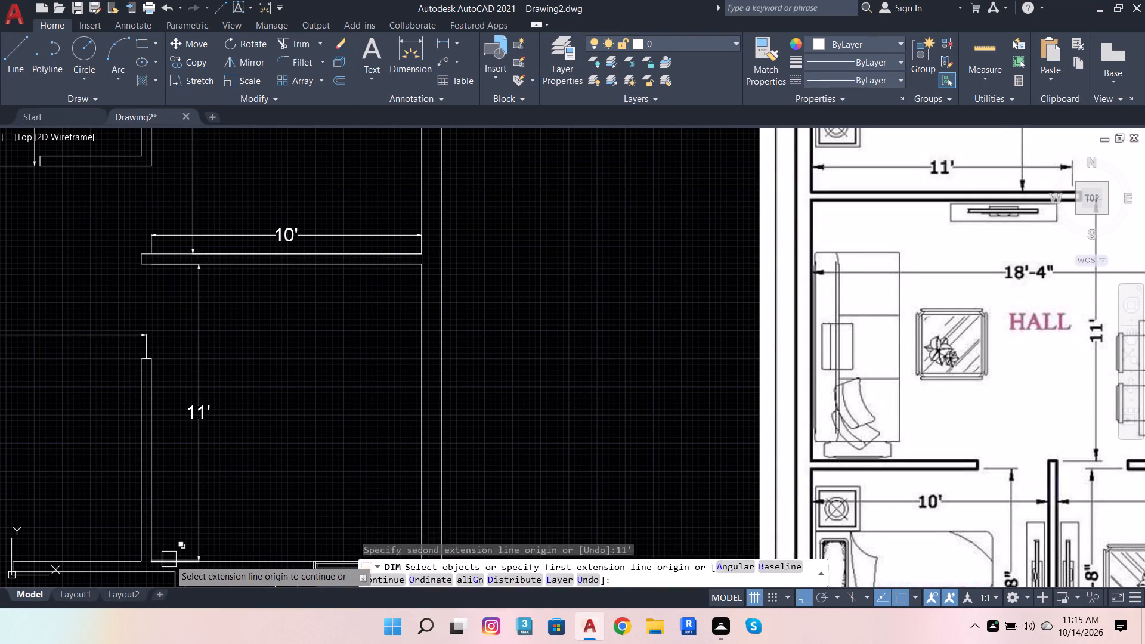
# Add a 10' horizontal dimension across the kitchen from the partition's upper end toward the outer wall, placed just above that end.
pyautogui.scroll(-2, 173, 501)
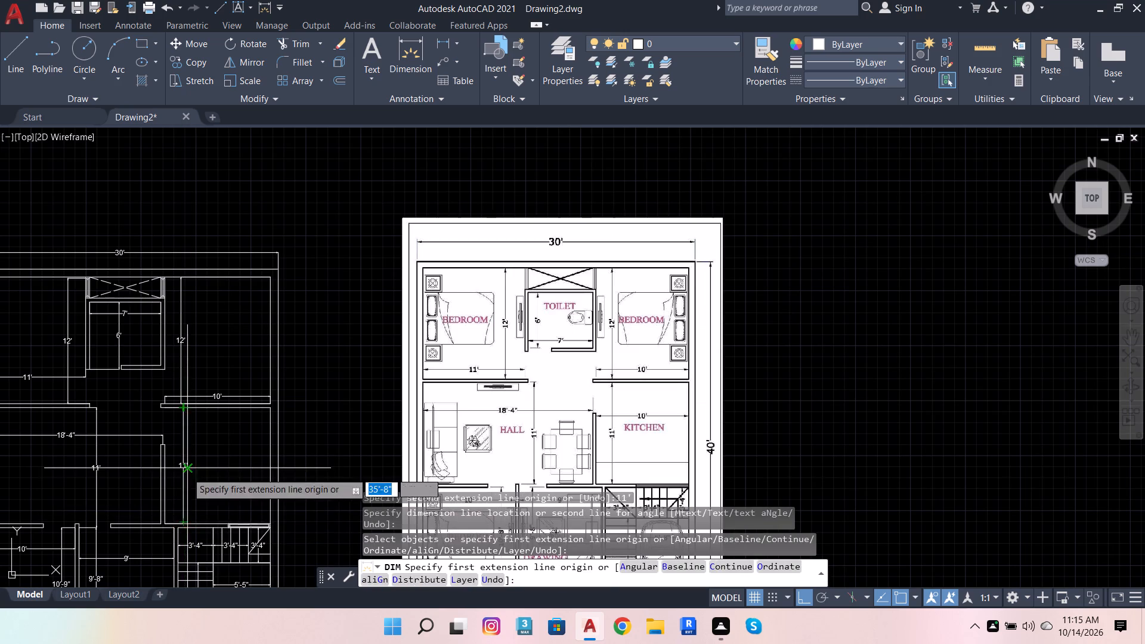
pyautogui.scroll(2, 175, 459)
pyautogui.click(150, 424)
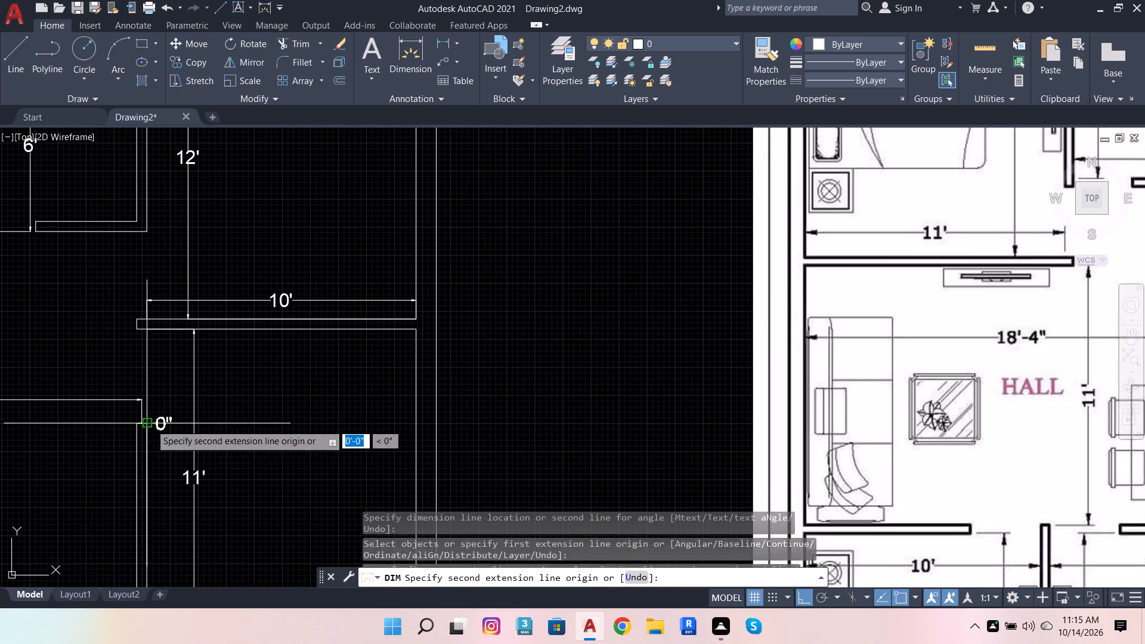
pyautogui.write("10'")
pyautogui.press('Return')
pyautogui.click(355, 410)
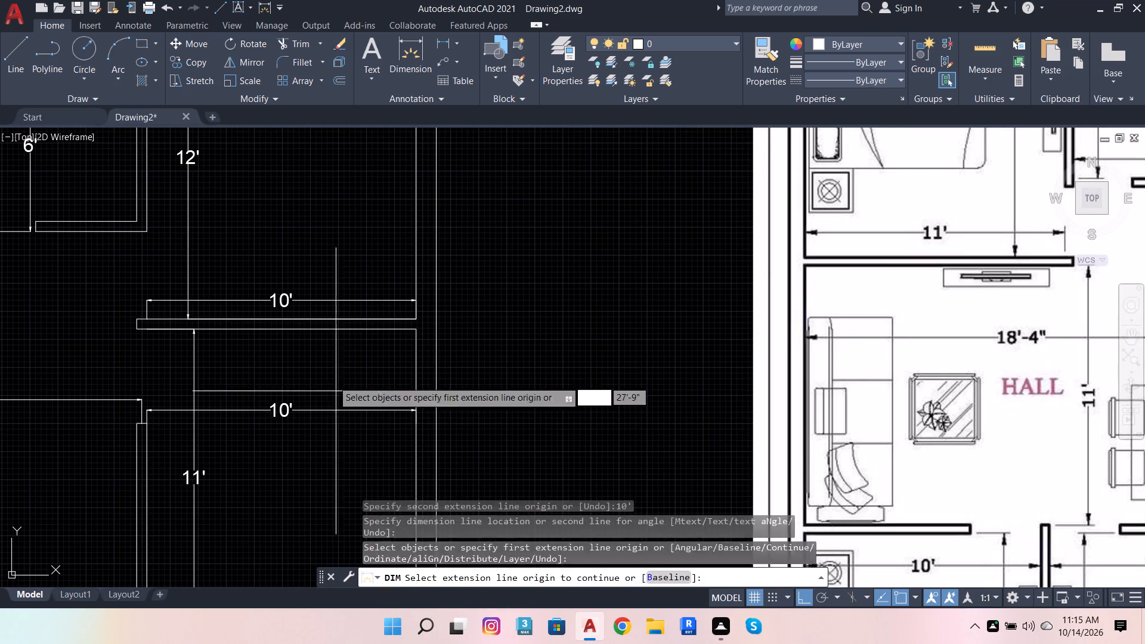
pyautogui.scroll(-1, 328, 337)
pyautogui.press('Escape')
pyautogui.press('Escape')
pyautogui.press('Escape')
pyautogui.press('Escape')
pyautogui.press('Escape')
pyautogui.press('Escape')
pyautogui.press('Escape')
pyautogui.press('Escape')
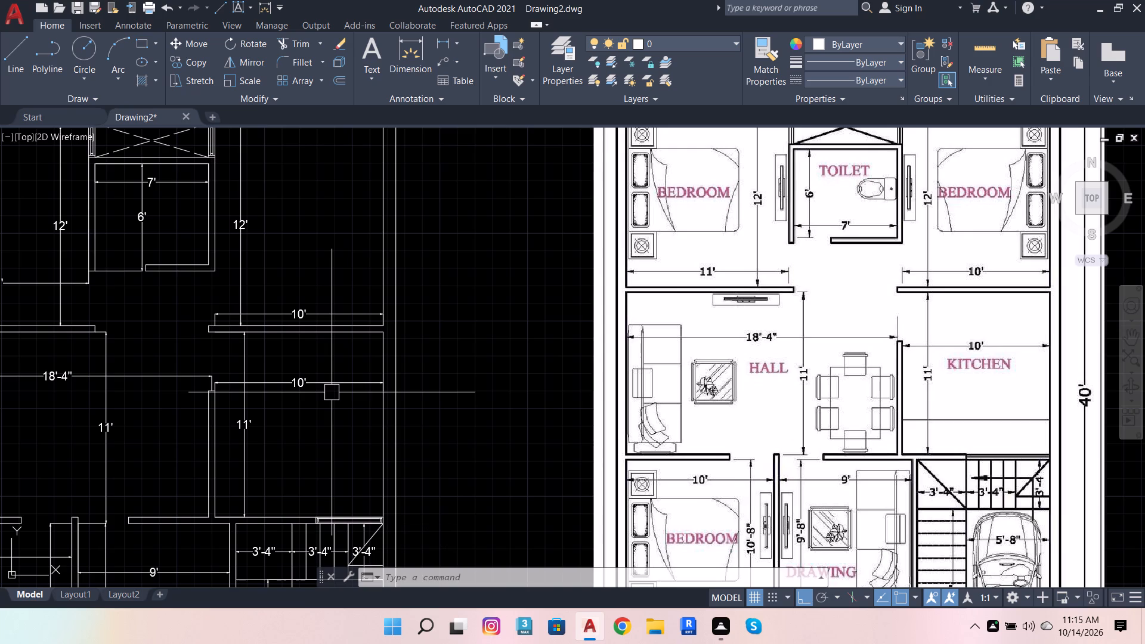
# Override the text of the lower-left bedroom's vertical dimension with 10'-8".
pyautogui.scroll(-2, 431, 298)
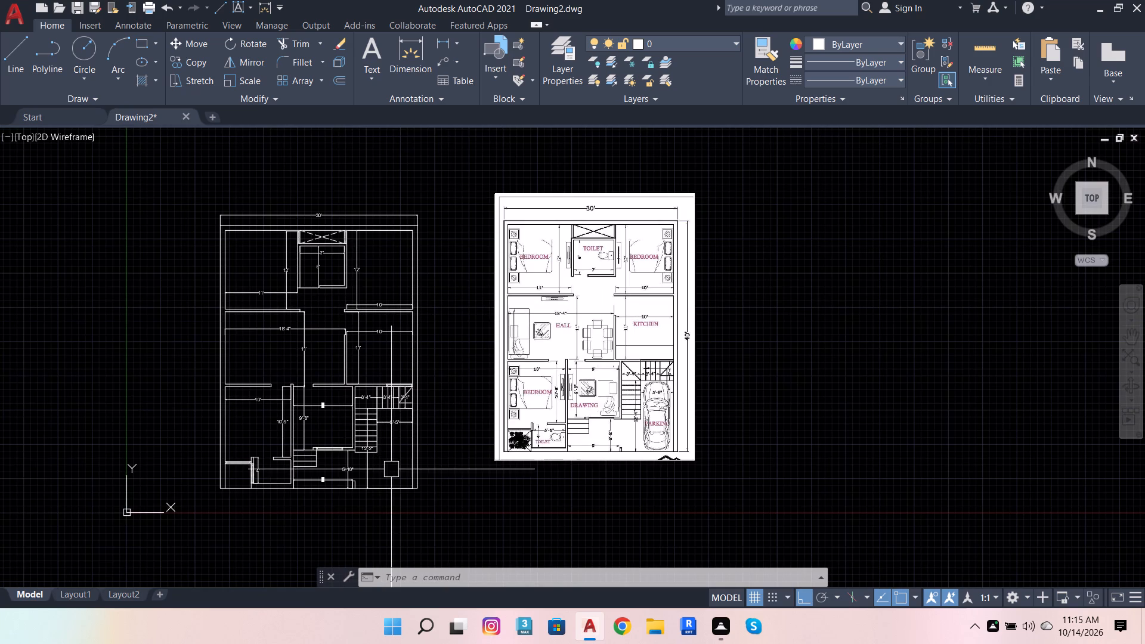
pyautogui.scroll(2, 330, 429)
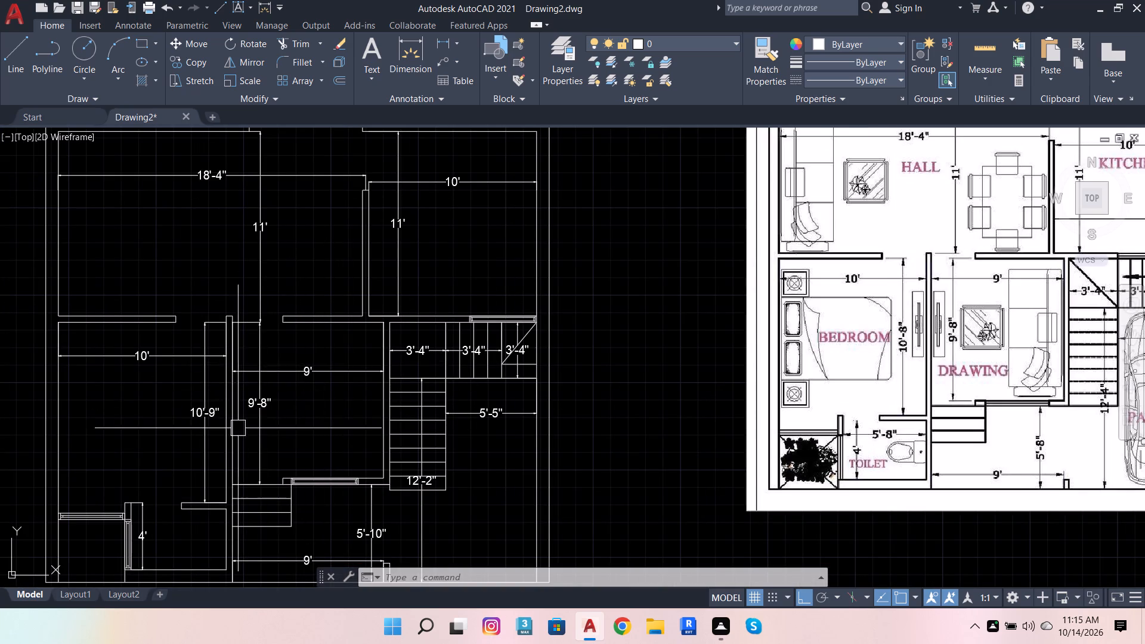
pyautogui.scroll(3, 189, 421)
pyautogui.doubleClick(250, 395)
pyautogui.scroll(2, 281, 392)
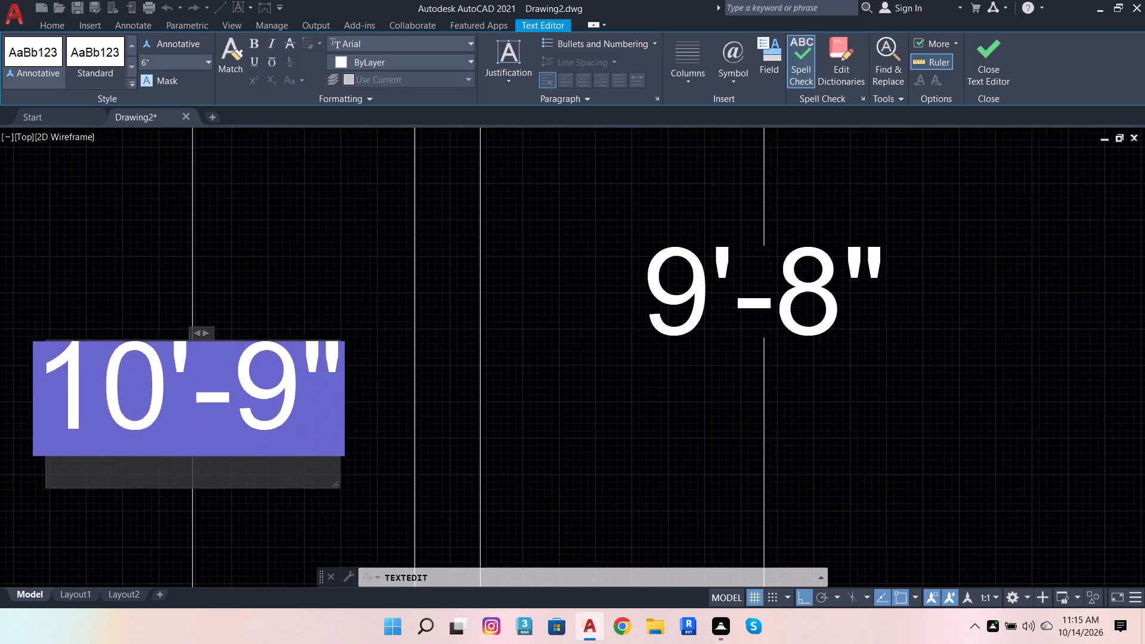
pyautogui.scroll(2, 283, 393)
pyautogui.doubleClick(296, 392)
pyautogui.scroll(-4, 387, 361)
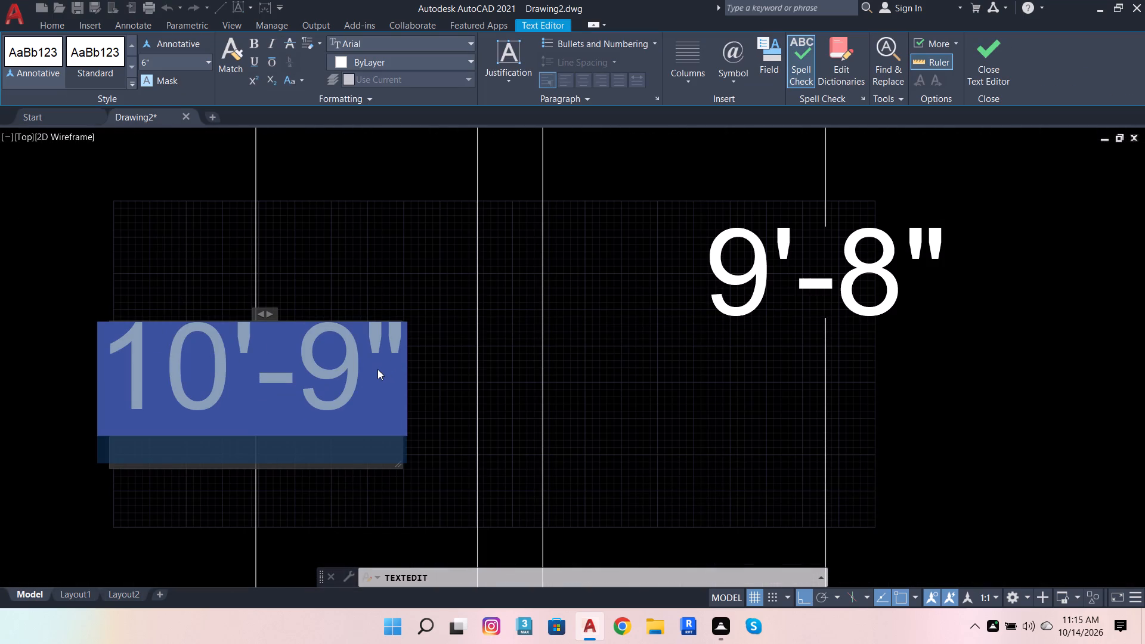
pyautogui.doubleClick(377, 369)
pyautogui.press('BackSpace')
pyautogui.write("10'-")
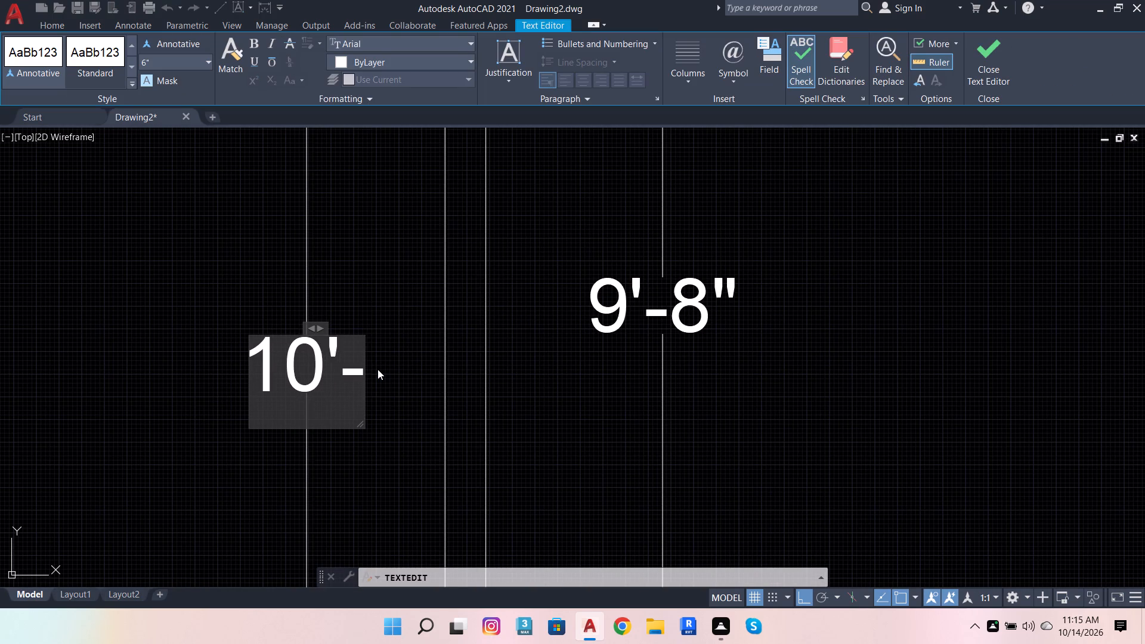
pyautogui.write('8"')
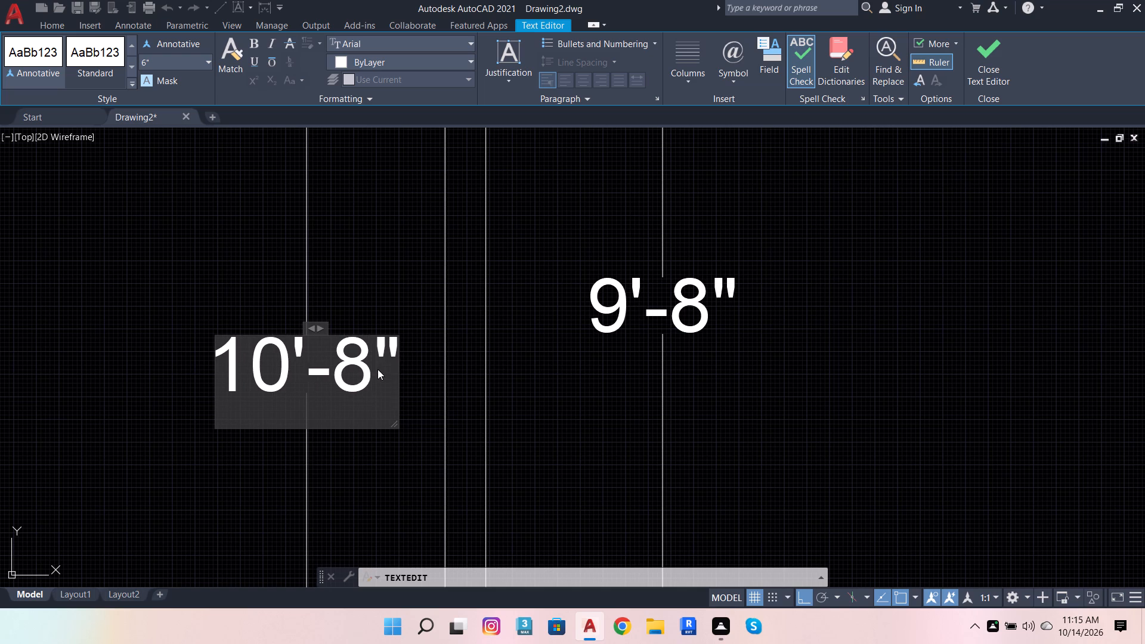
pyautogui.click(380, 249)
pyautogui.scroll(-5, 552, 369)
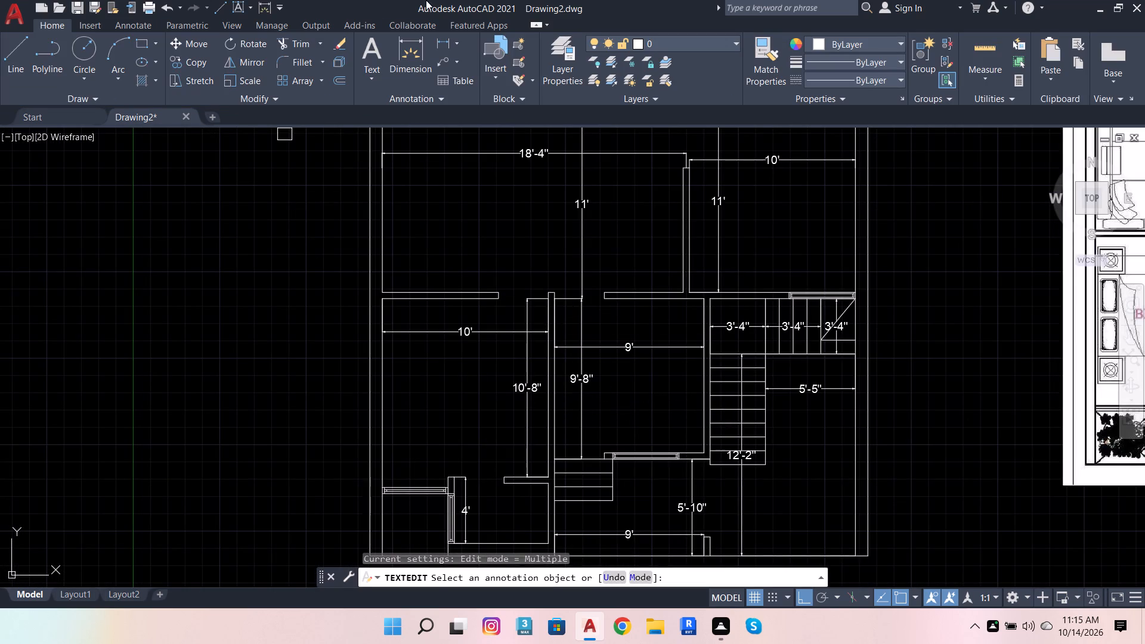
# Open the recent drawing Furniture 2013 04 24, ignoring its missing SHX files.
pyautogui.click(24, 114)
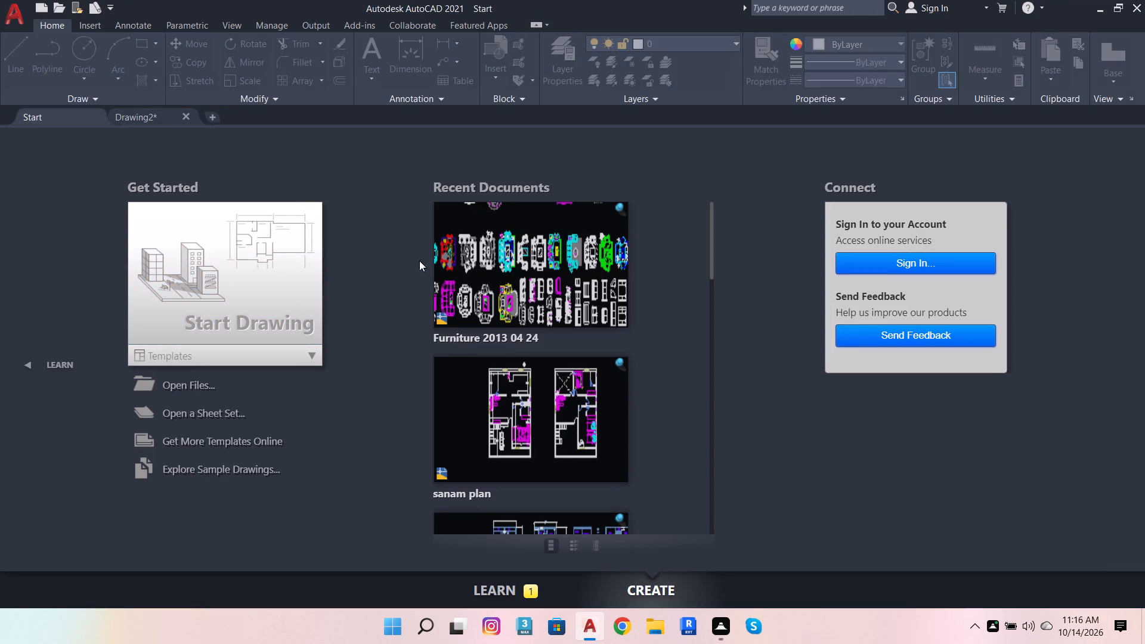
pyautogui.click(537, 305)
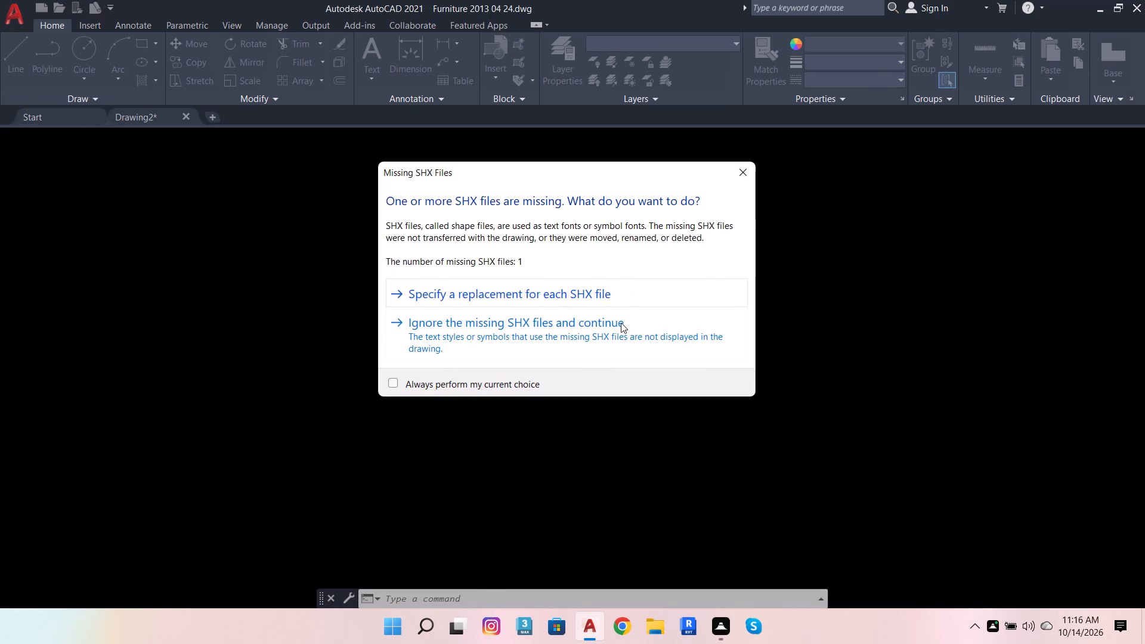
pyautogui.click(620, 323)
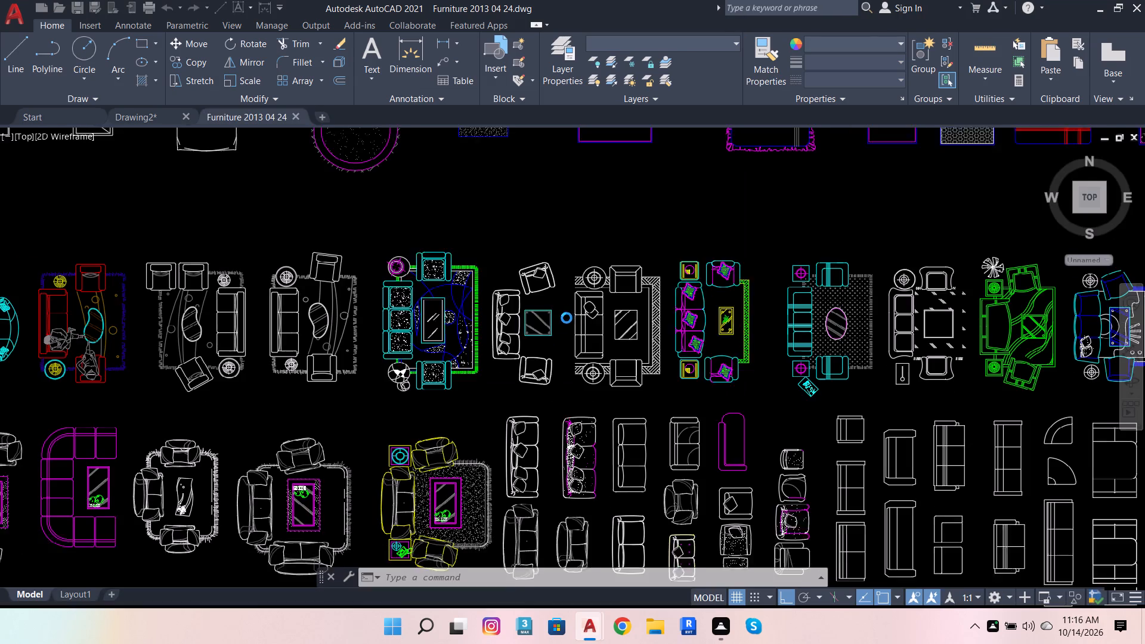
pyautogui.click(583, 321)
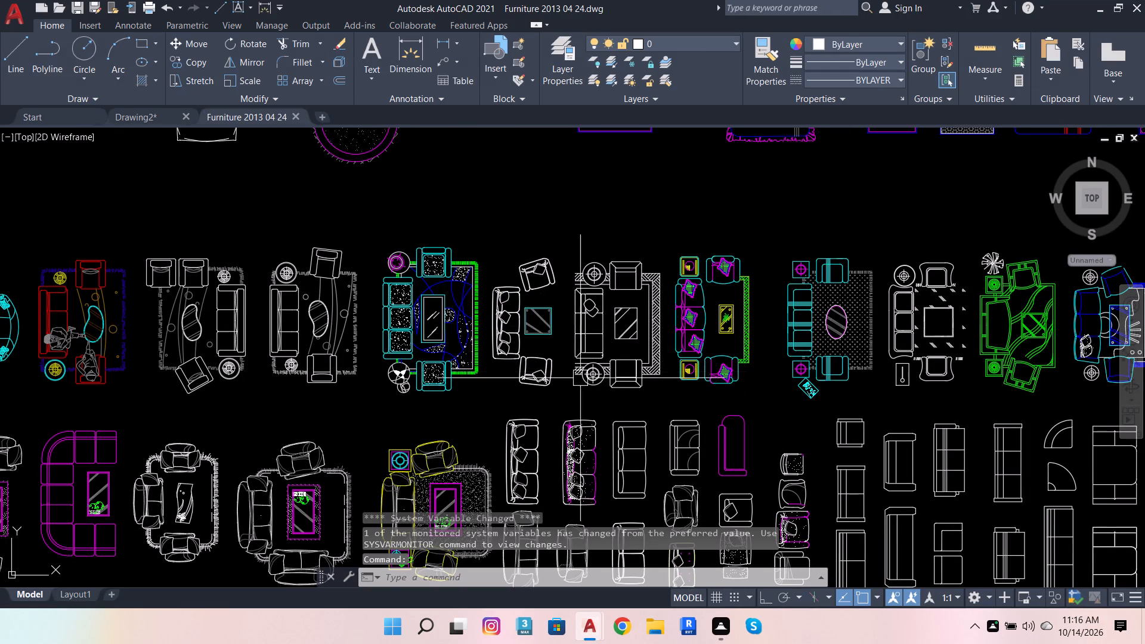
# Examine the rows of bed blocks in the furniture drawing for a double bed with bedside tables.
pyautogui.scroll(-4, 638, 318)
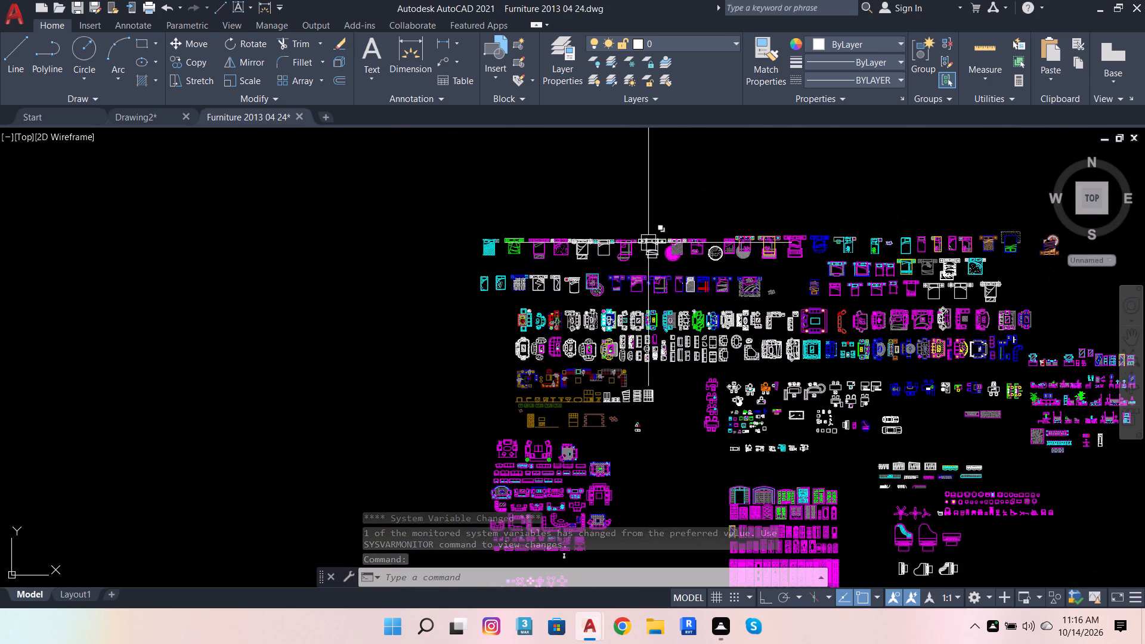
pyautogui.scroll(3, 648, 242)
pyautogui.scroll(3, 410, 244)
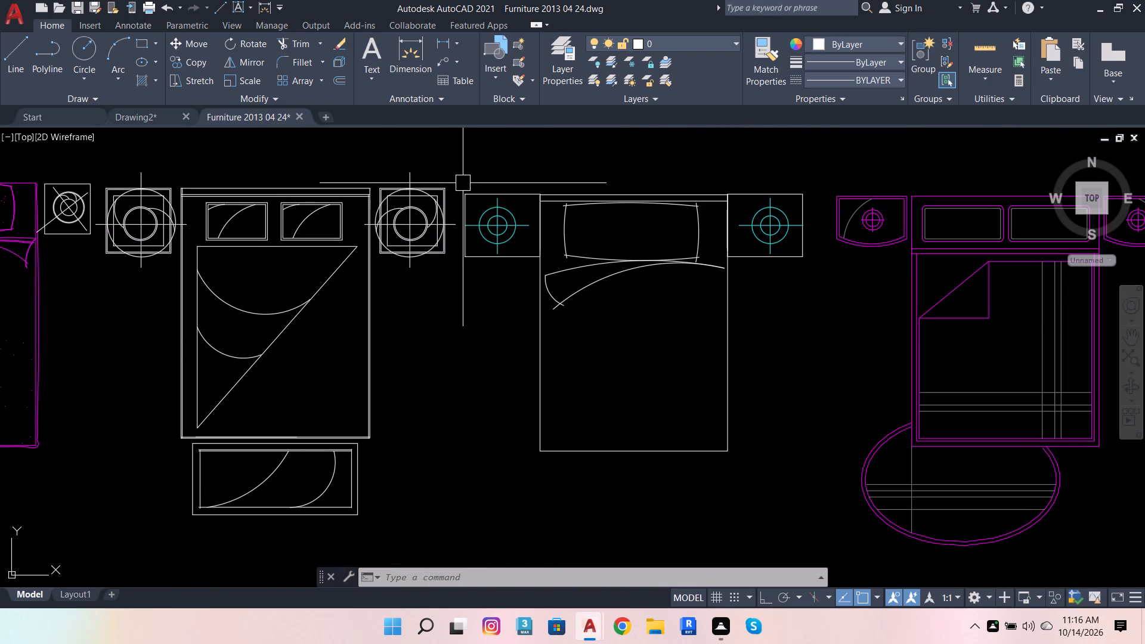
pyautogui.scroll(-3, 436, 245)
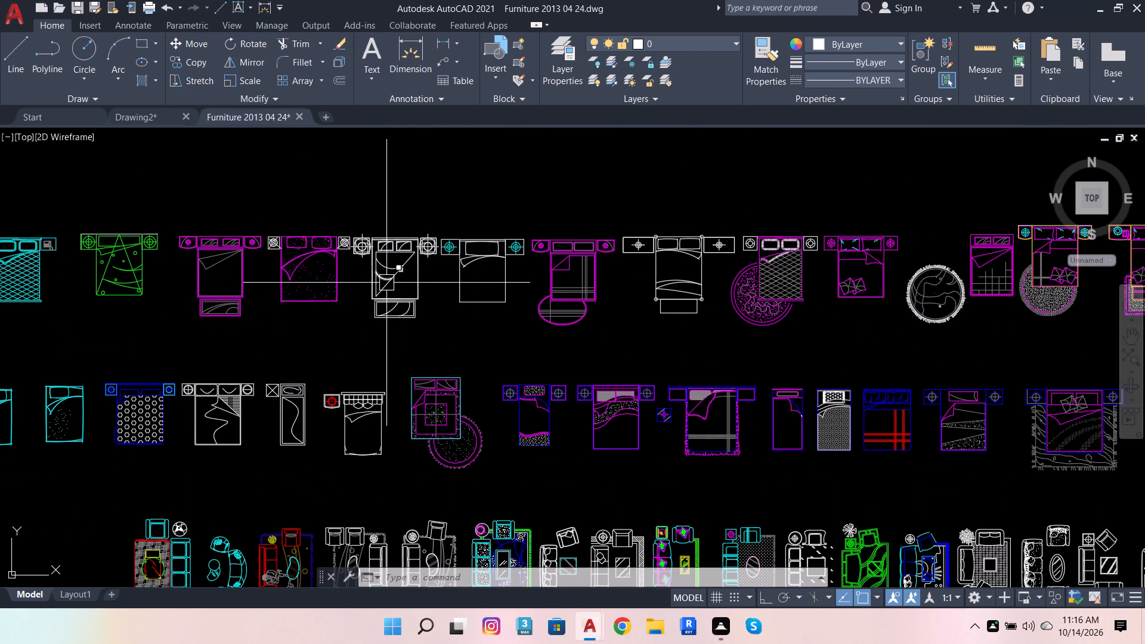
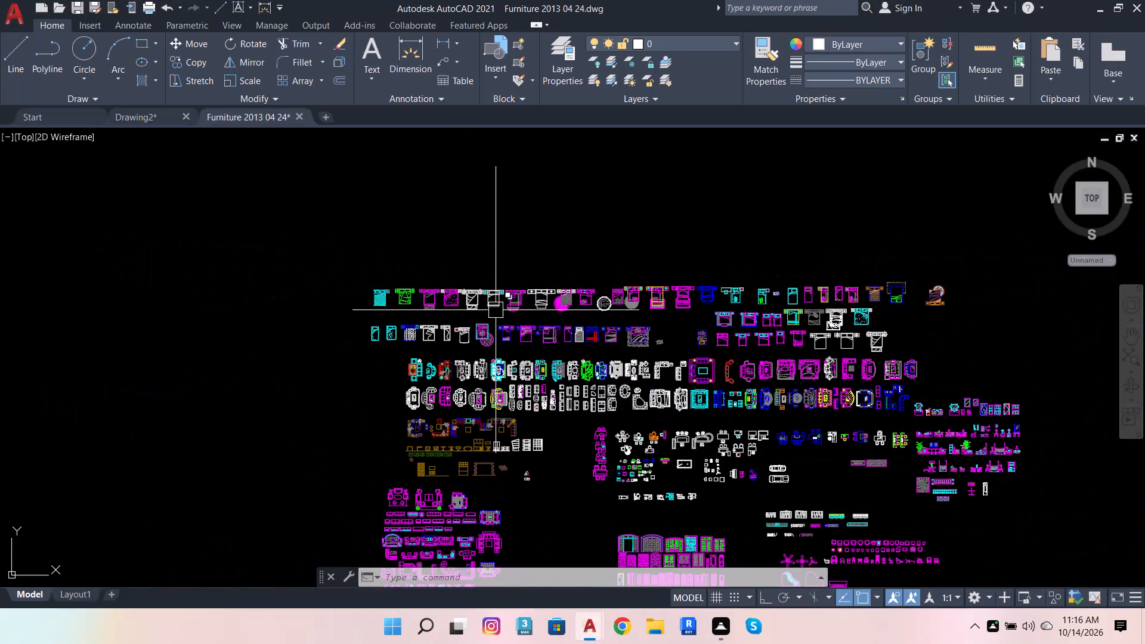
# Copy the plain white three-seat sofa from the rows of sofa blocks in the Furniture 2013 04 24 drawing.
pyautogui.click(140, 117)
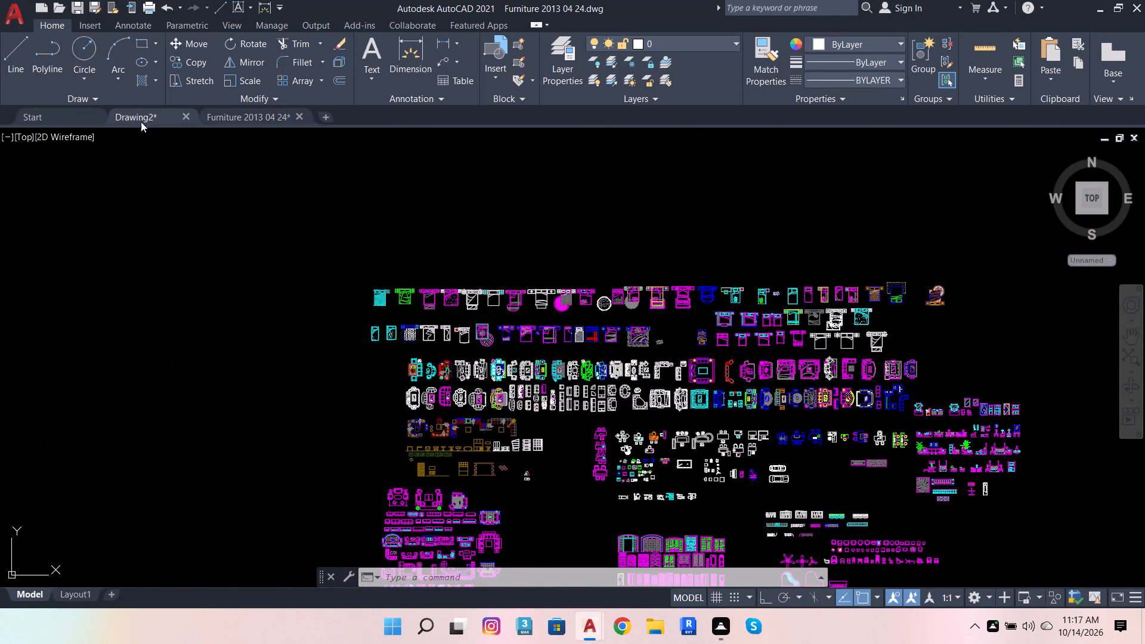
pyautogui.scroll(-3, 661, 364)
pyautogui.scroll(3, 793, 336)
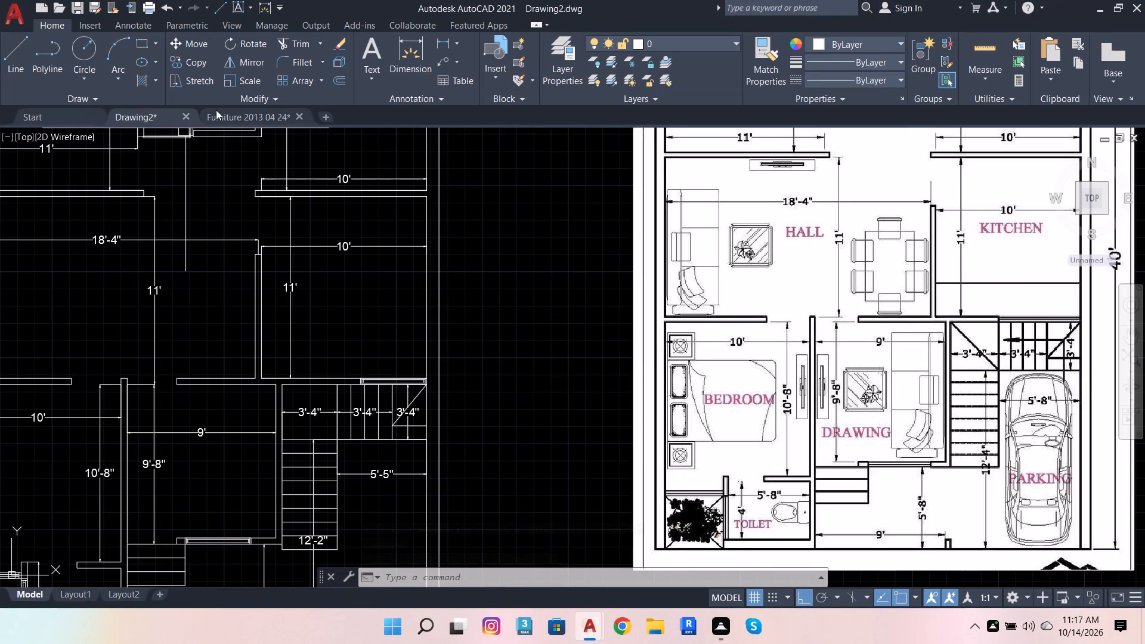
pyautogui.click(234, 111)
pyautogui.scroll(-1, 533, 316)
pyautogui.scroll(4, 533, 400)
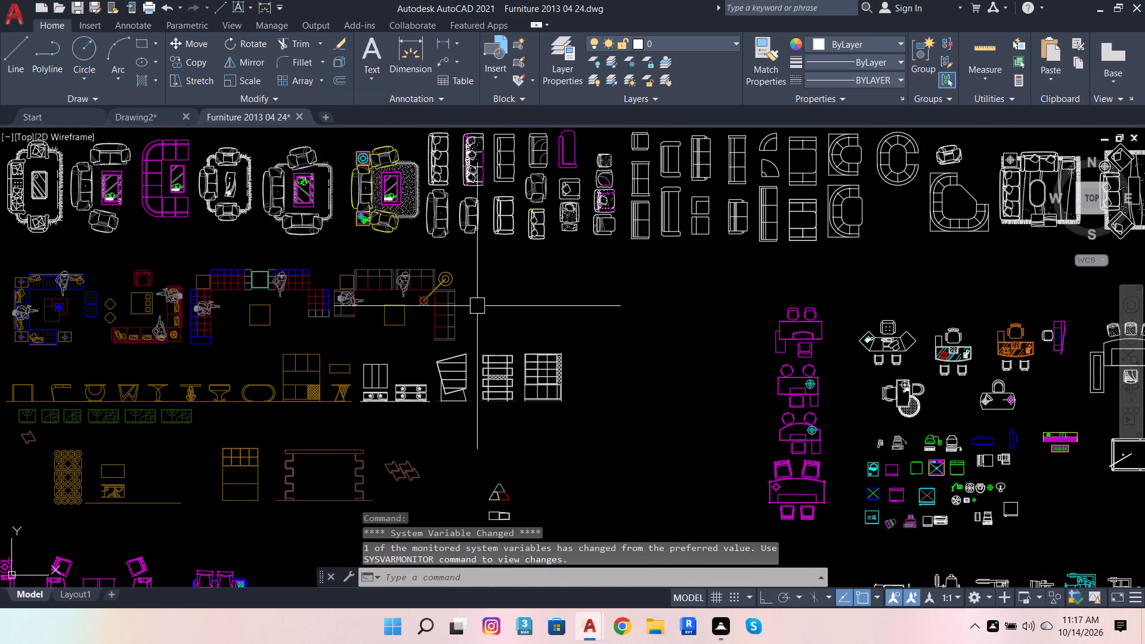
pyautogui.scroll(-3, 484, 239)
pyautogui.scroll(5, 496, 216)
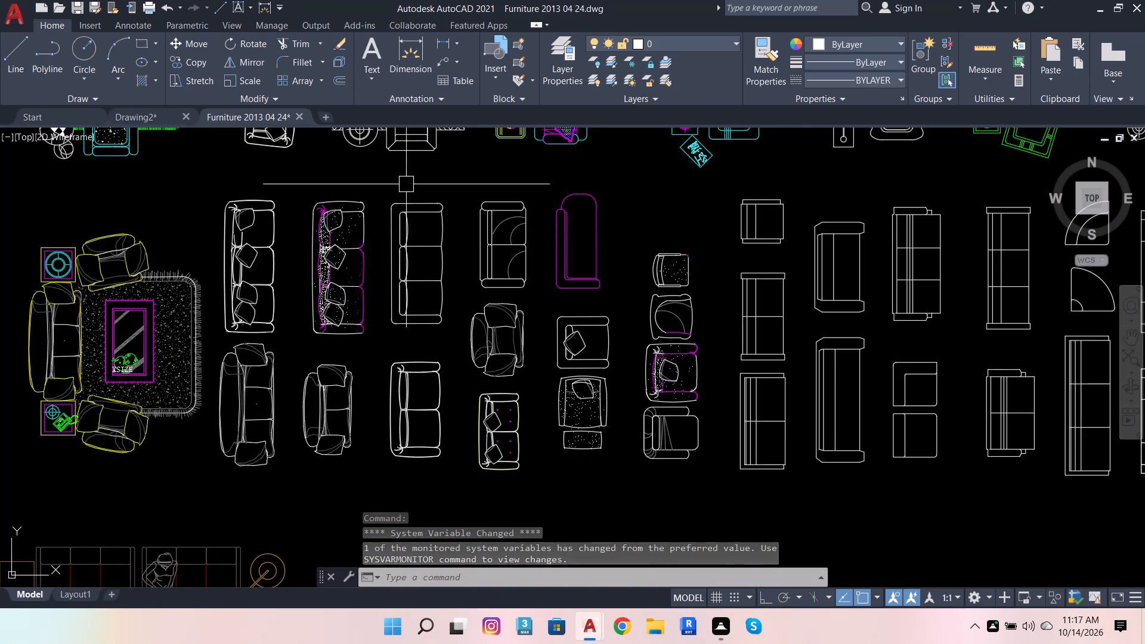
pyautogui.click(394, 177)
pyautogui.click(453, 333)
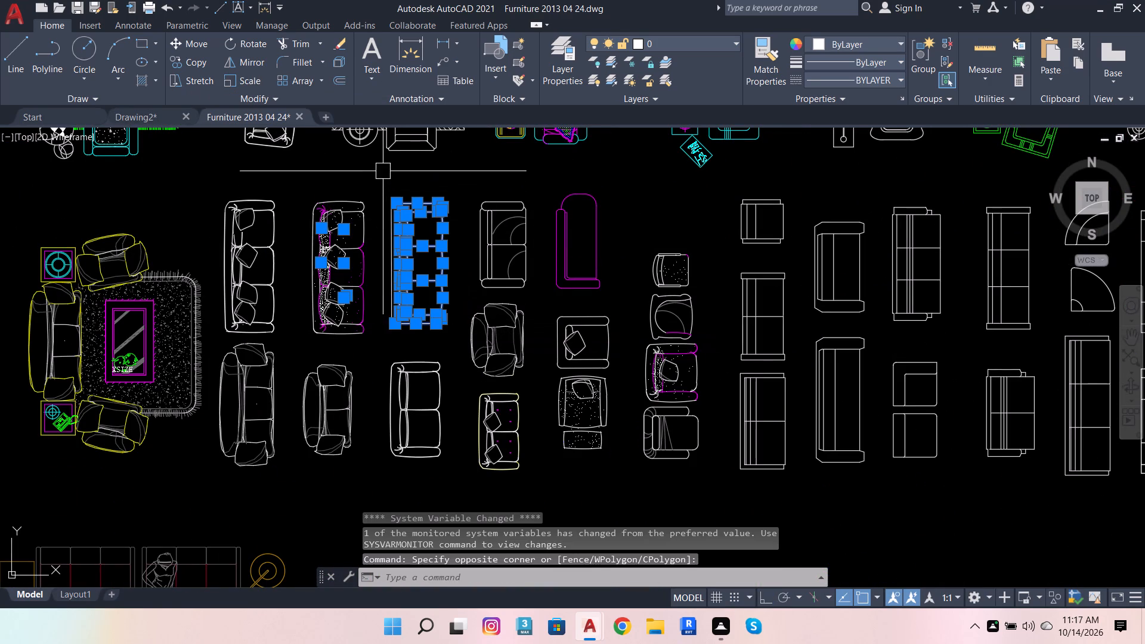
pyautogui.click(383, 171)
pyautogui.click(460, 349)
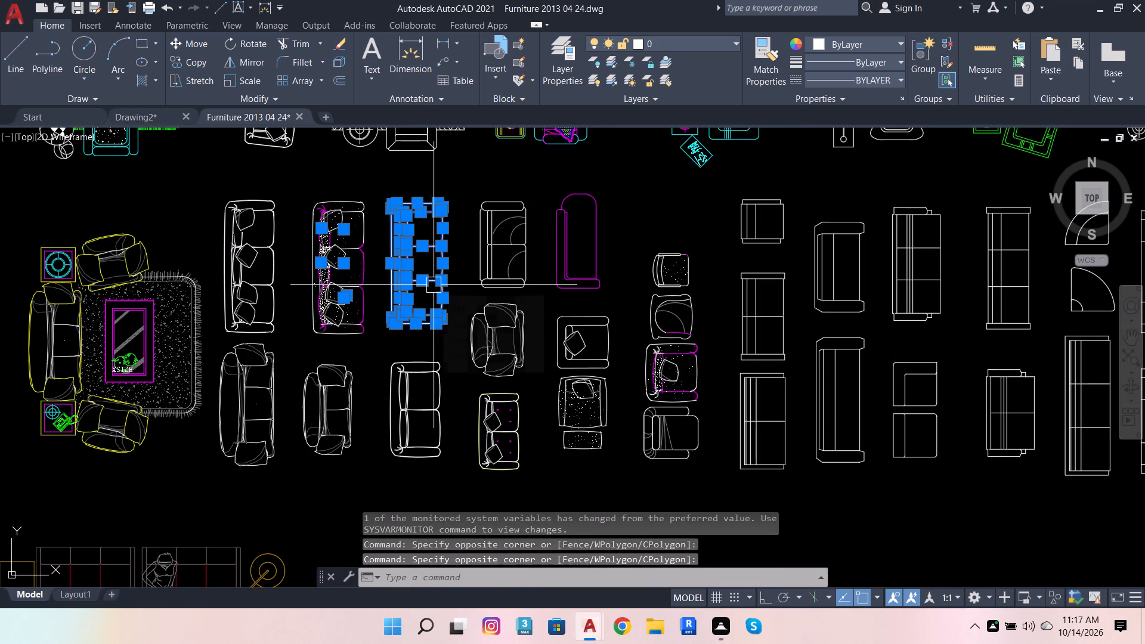
pyautogui.hotkey('ctrl', 'c')
# Paste the three-seat sofa into the hall of Drawing2, against the left outer wall just above the lower-left bedroom's wall.
pyautogui.click(147, 120)
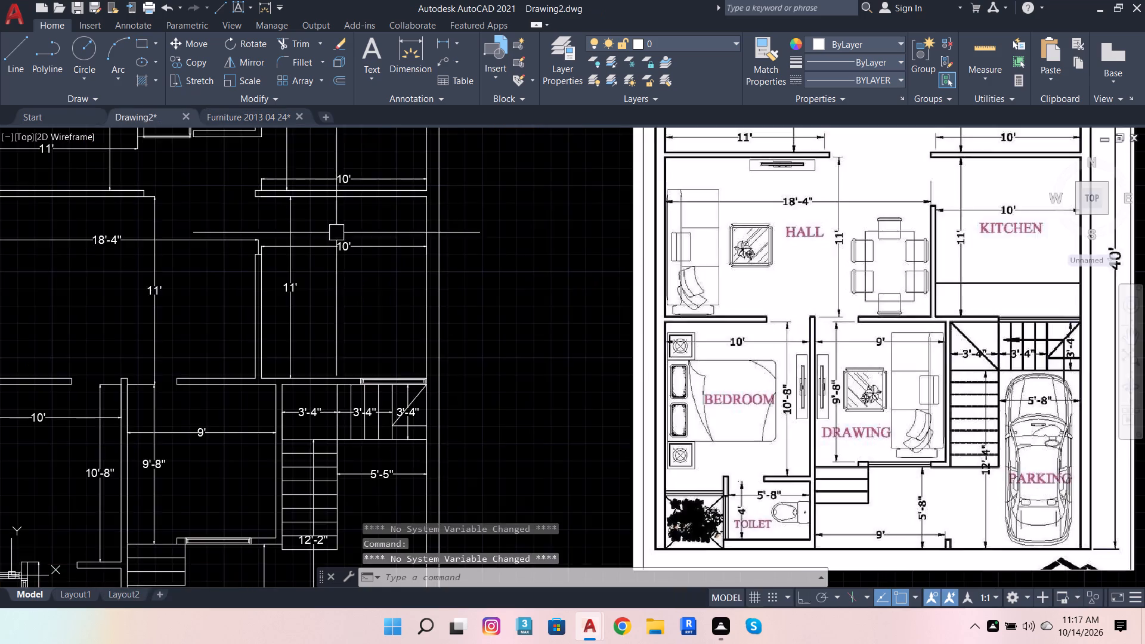
pyautogui.scroll(-2, 371, 287)
pyautogui.scroll(1, 446, 305)
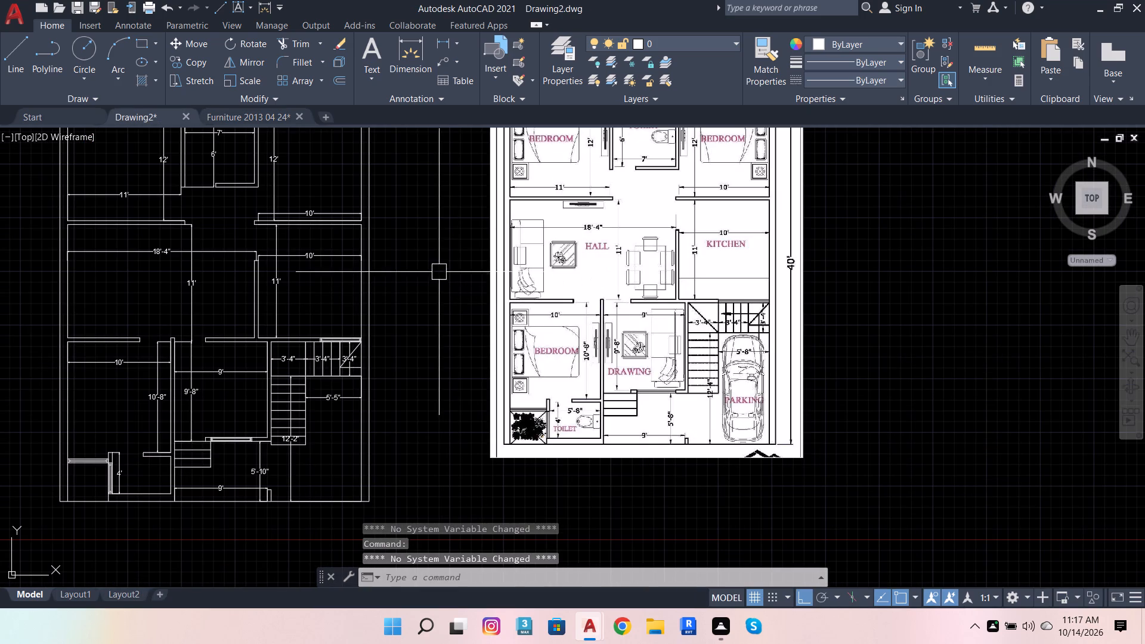
pyautogui.hotkey('ctrl', 'v')
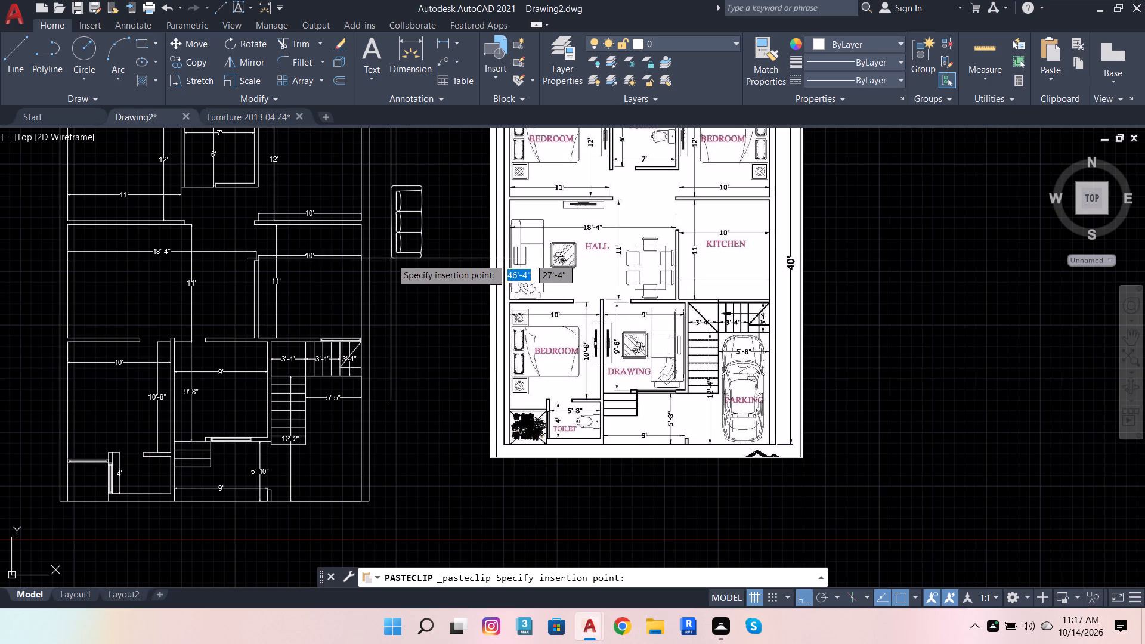
pyautogui.scroll(2, 81, 333)
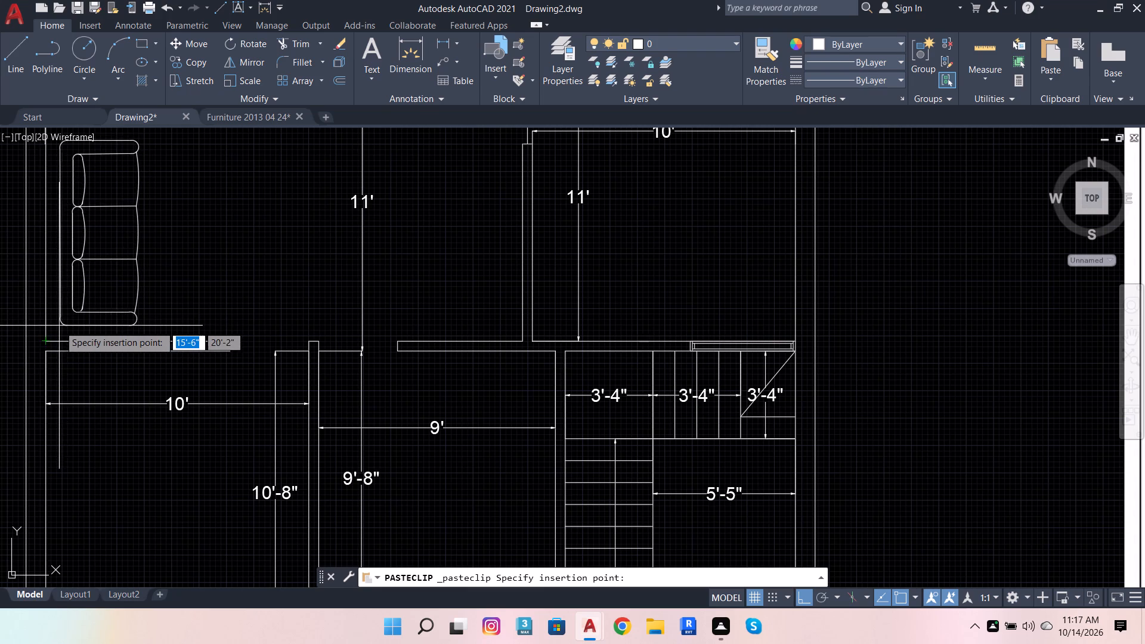
pyautogui.scroll(2, 59, 326)
pyautogui.click(33, 326)
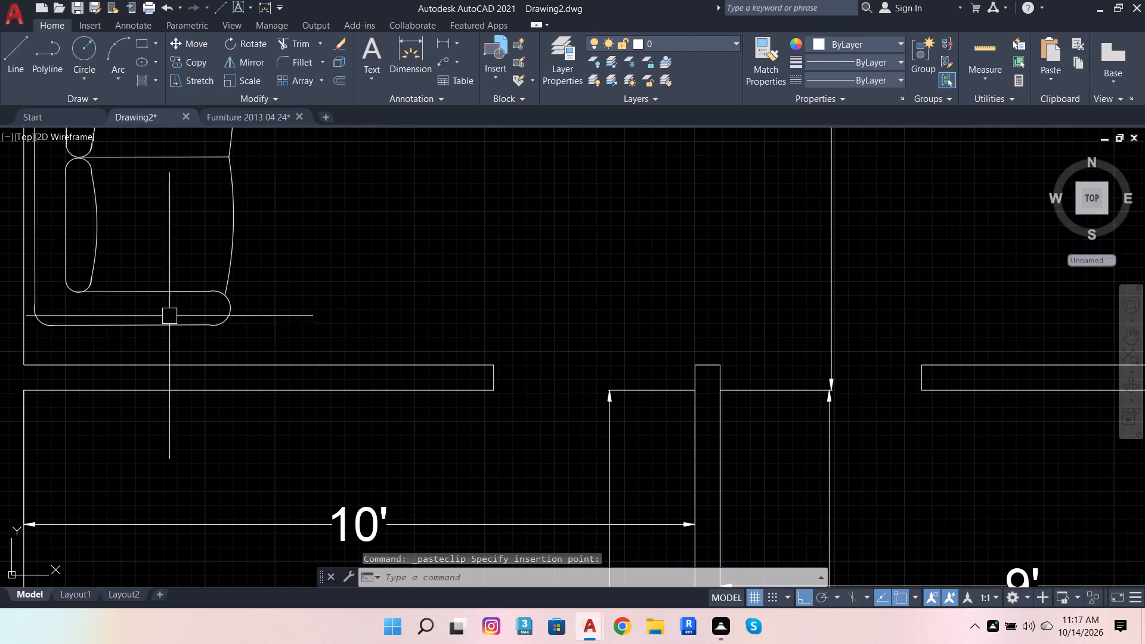
# Find and copy the white oval dining table with six chairs from the dining blocks in the Furniture 2013 04 24 drawing.
pyautogui.scroll(-6, 177, 329)
pyautogui.scroll(2, 212, 316)
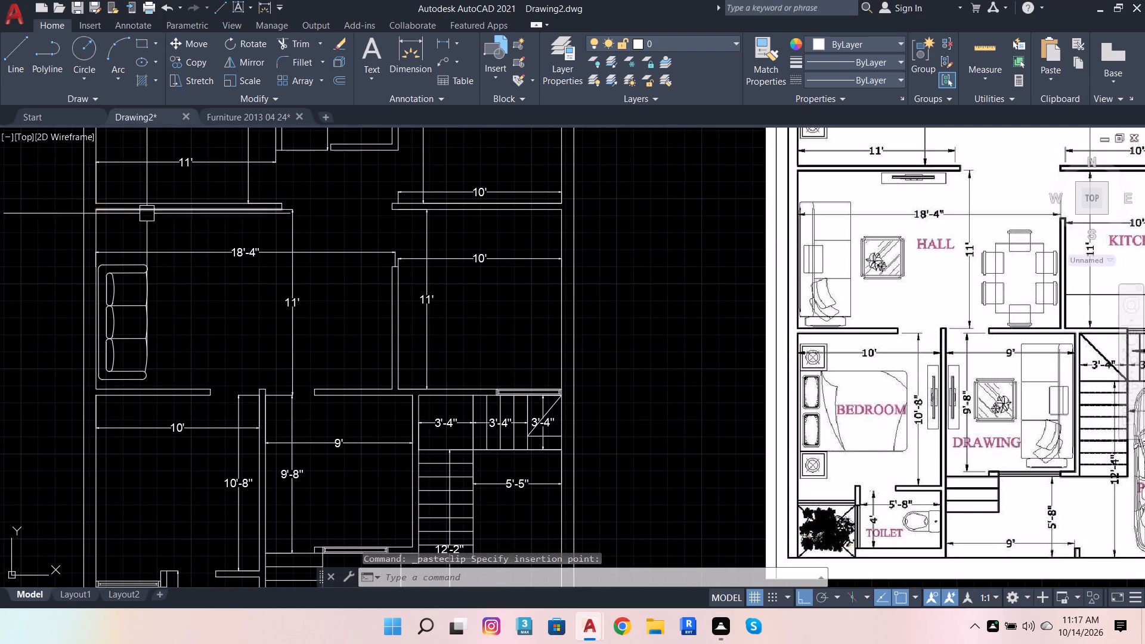
pyautogui.click(234, 113)
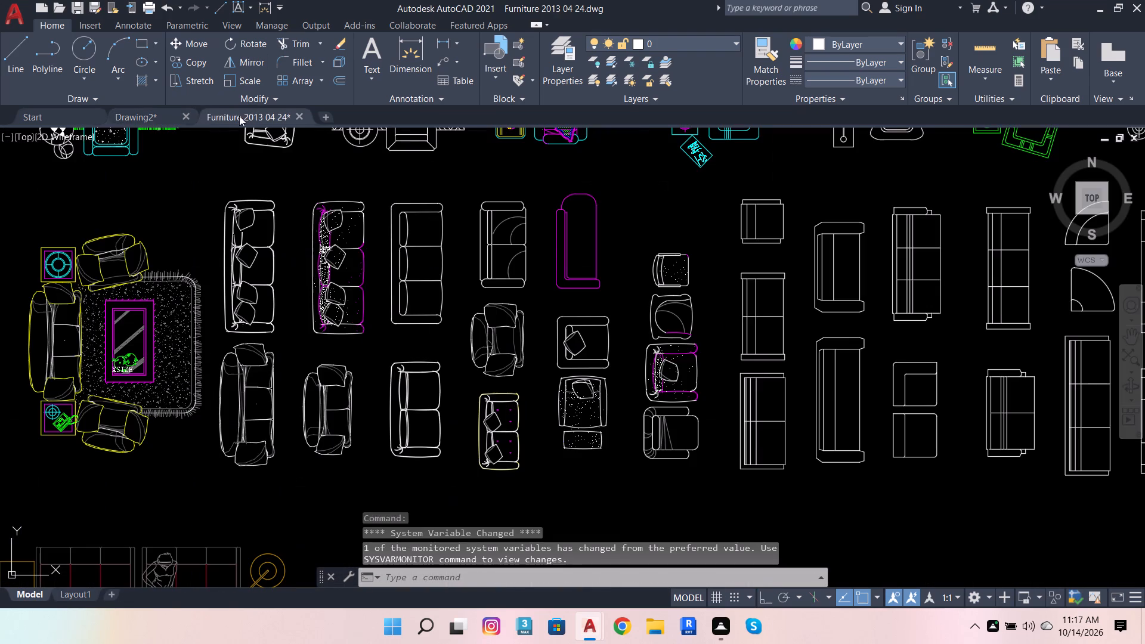
pyautogui.scroll(-2, 623, 322)
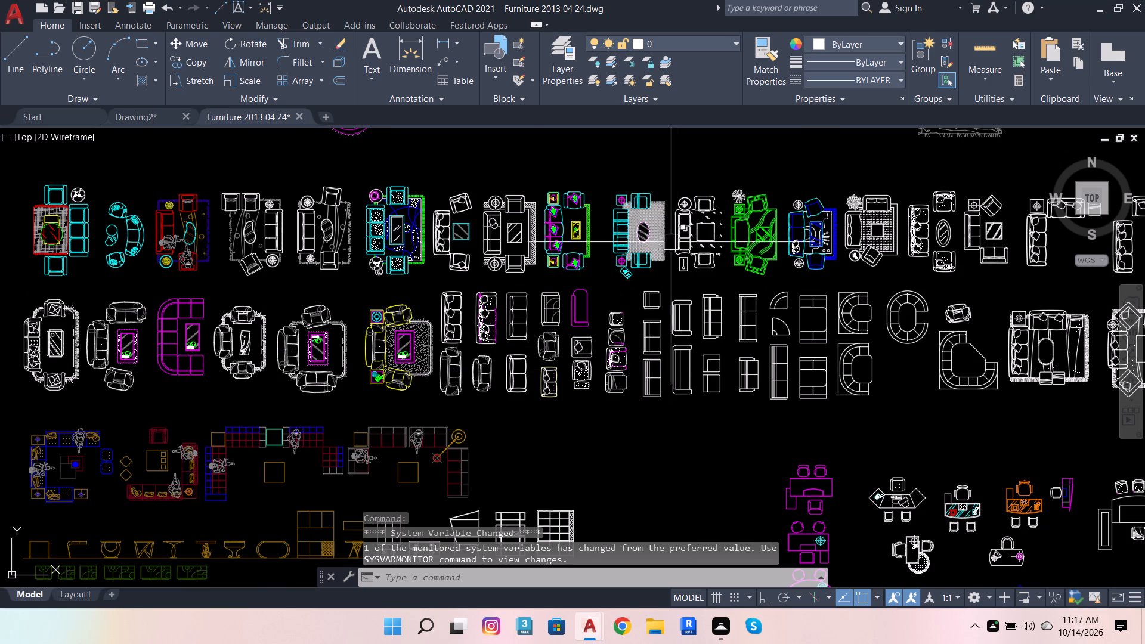
pyautogui.scroll(-2, 743, 256)
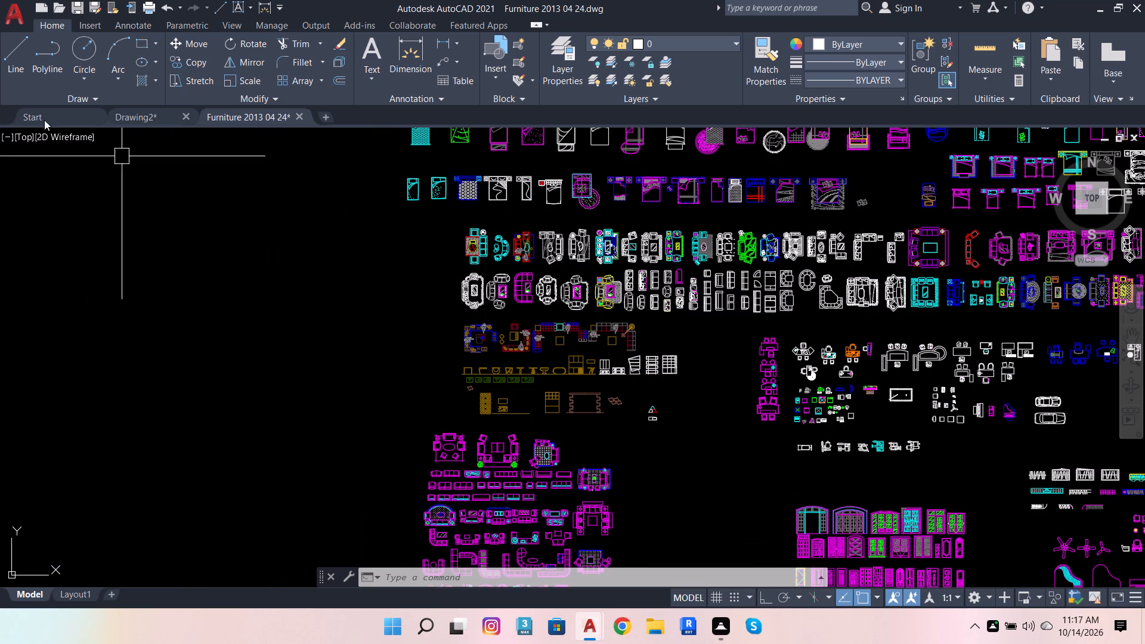
pyautogui.click(157, 115)
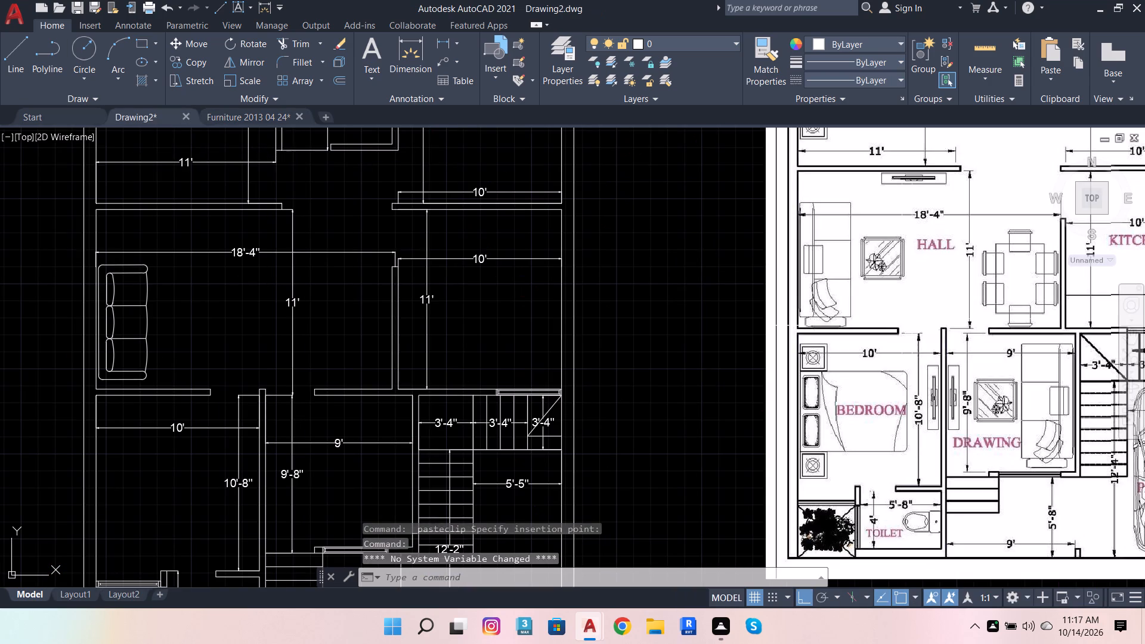
pyautogui.click(270, 116)
pyautogui.scroll(-2, 273, 249)
pyautogui.scroll(3, 451, 461)
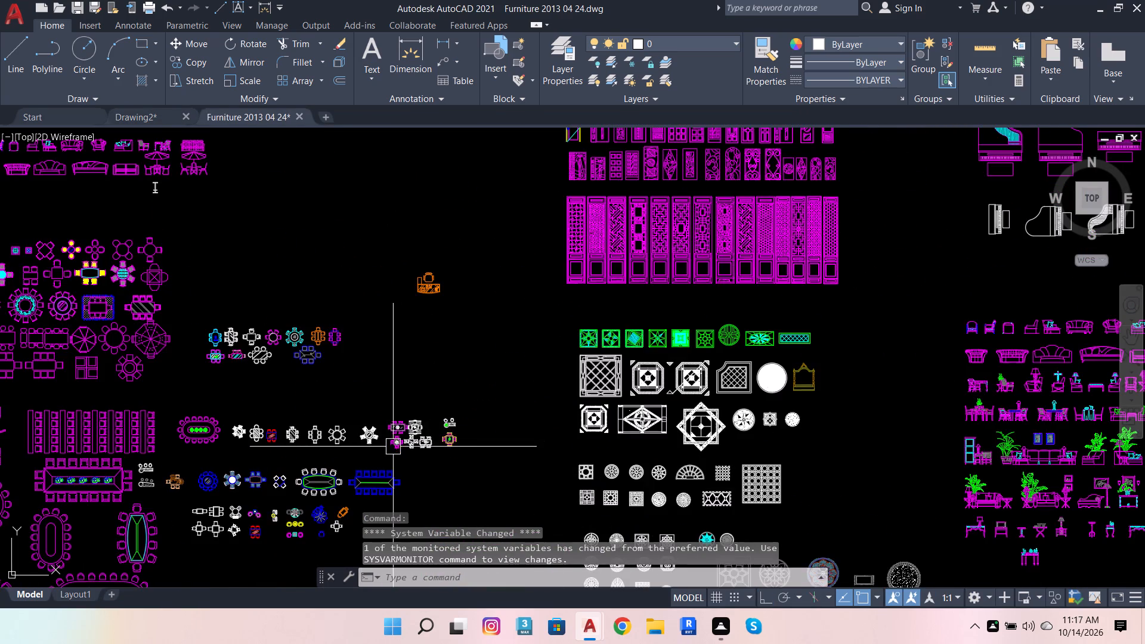
pyautogui.scroll(4, 393, 447)
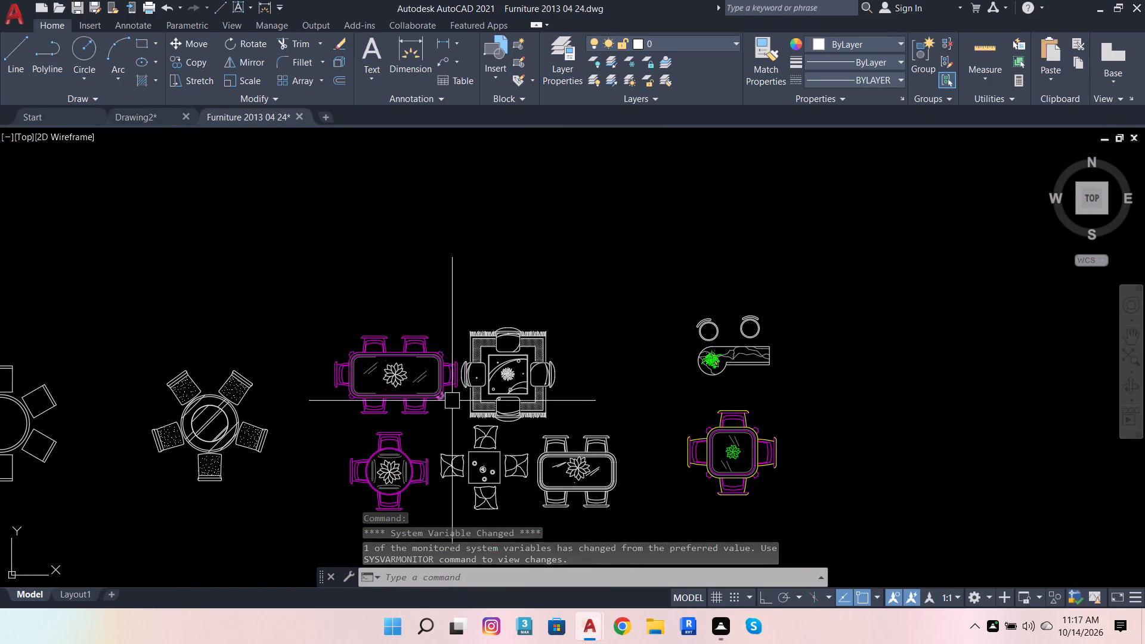
pyautogui.scroll(-1, 506, 361)
pyautogui.scroll(1, 513, 429)
pyautogui.scroll(2, 615, 368)
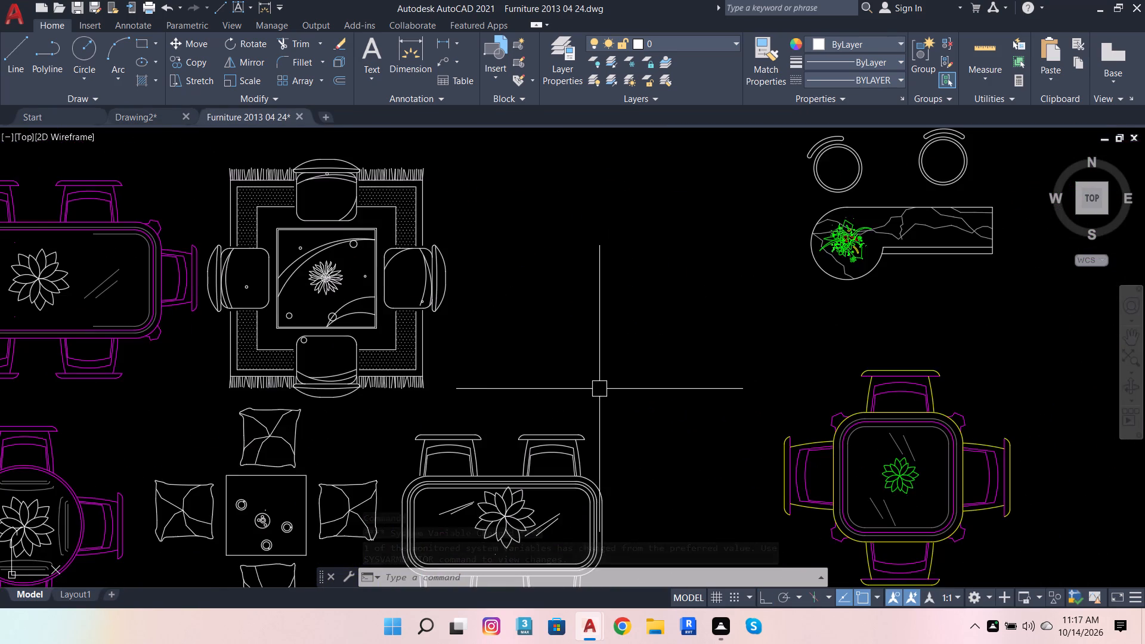
pyautogui.scroll(-3, 599, 389)
pyautogui.scroll(-1, 752, 354)
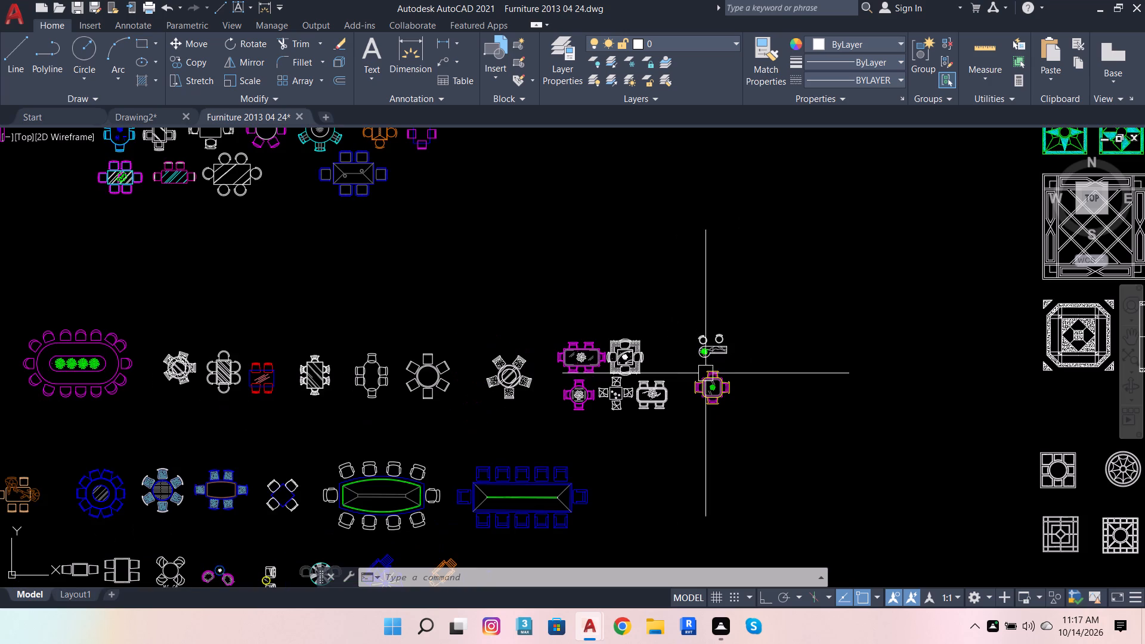
pyautogui.scroll(3, 376, 381)
pyautogui.click(255, 239)
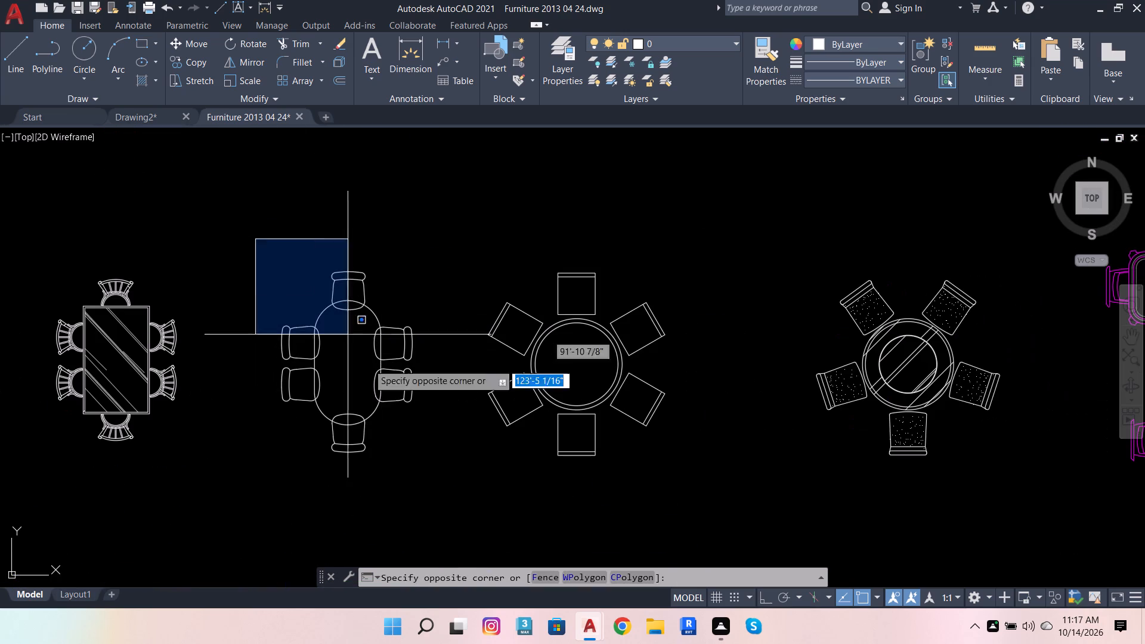
pyautogui.click(455, 500)
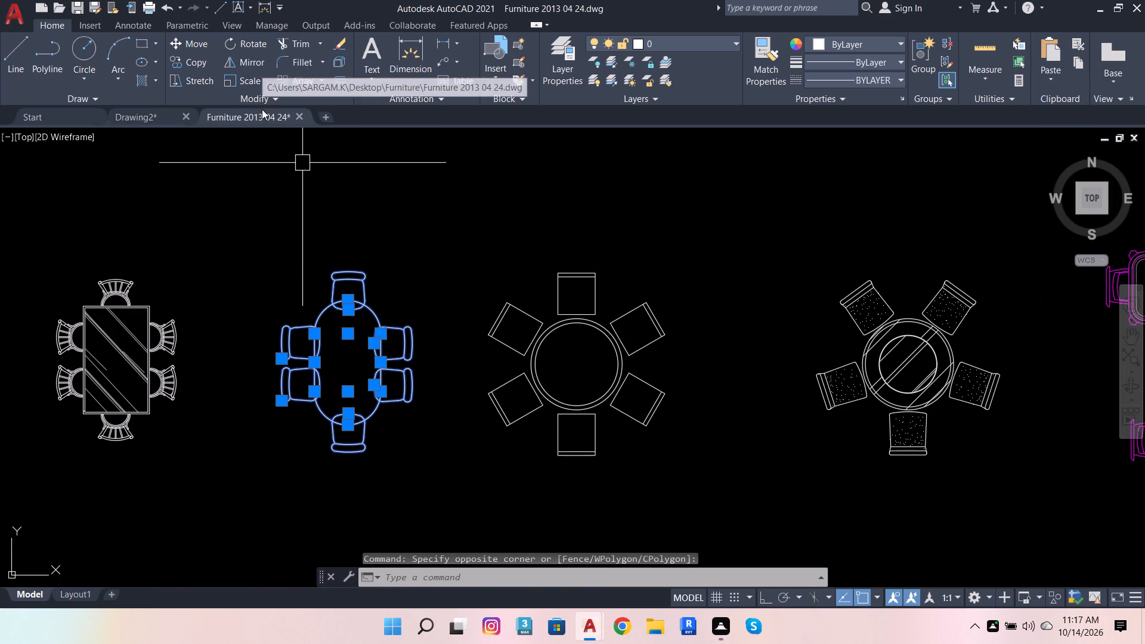
pyautogui.hotkey('ctrl', 'c')
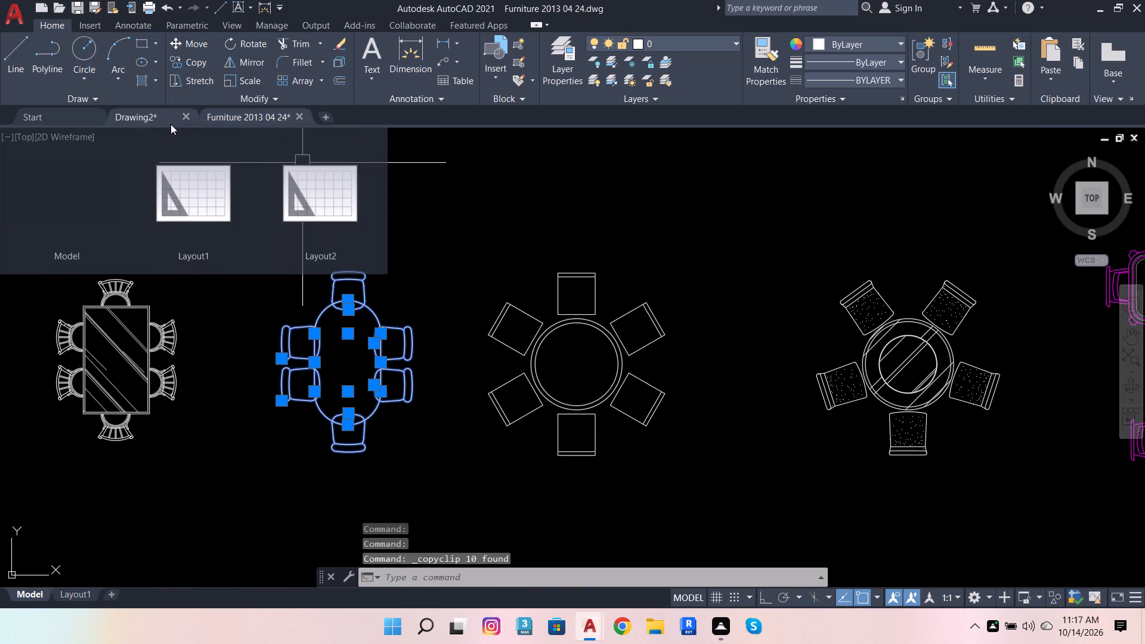
# Paste the oval six-chair dining set into the hall of Drawing2, beside the kitchen partition.
pyautogui.click(160, 116)
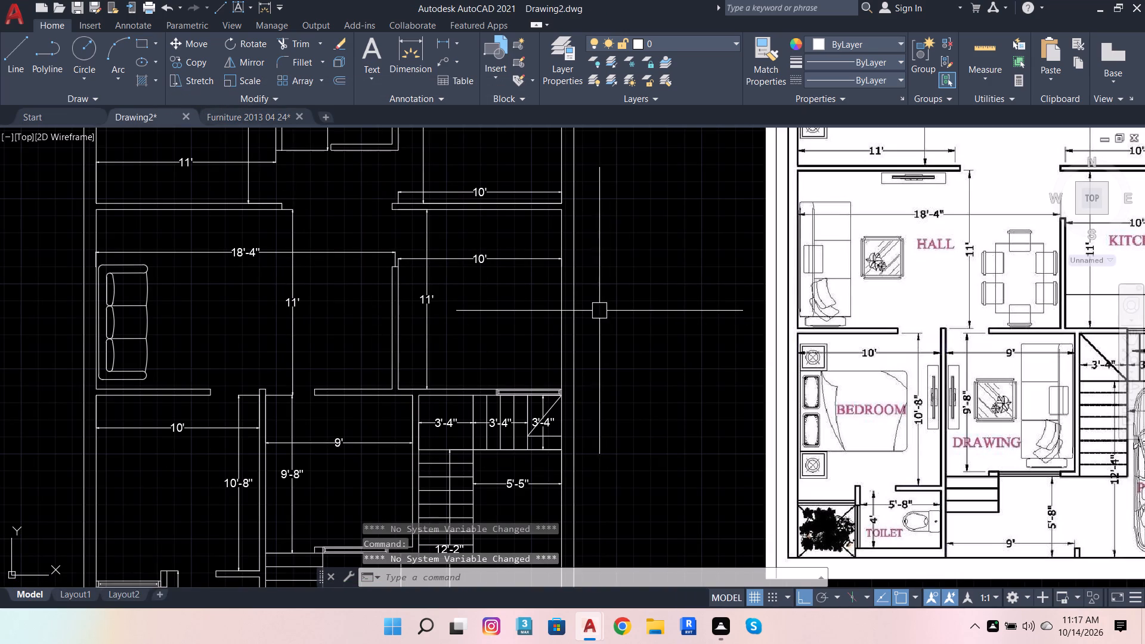
pyautogui.hotkey('ctrl', 'v')
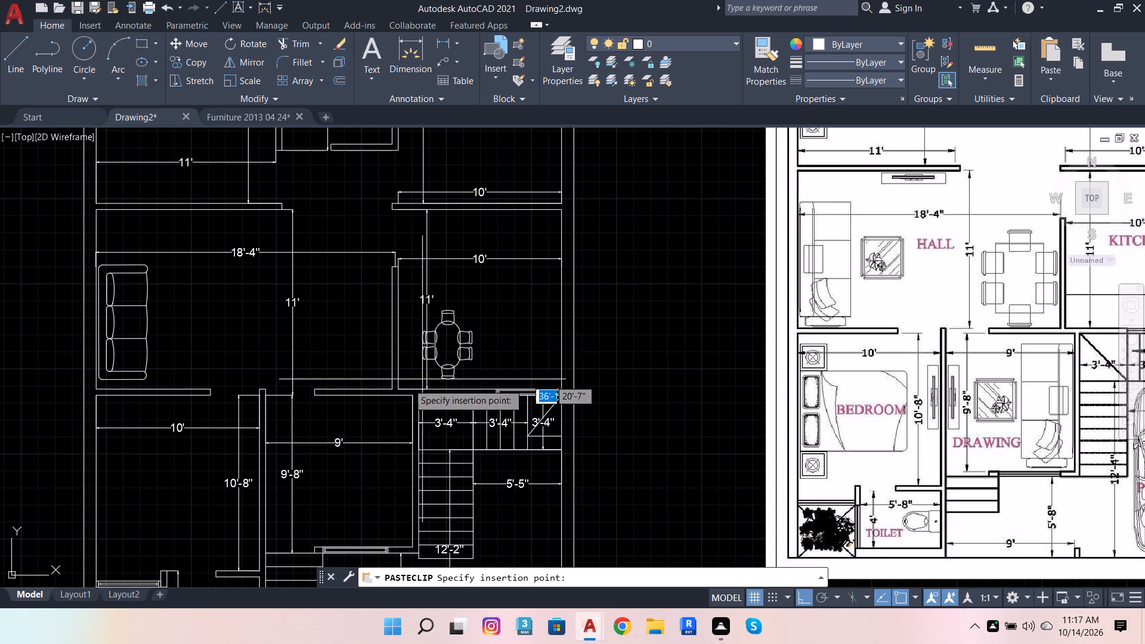
pyautogui.scroll(1, 320, 354)
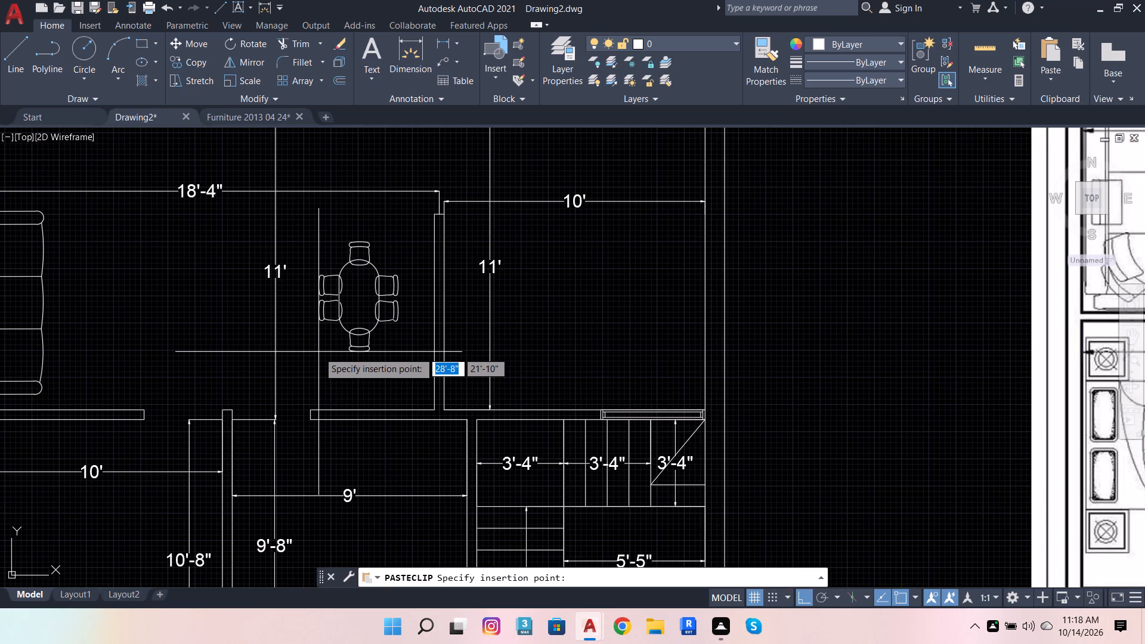
pyautogui.click(323, 350)
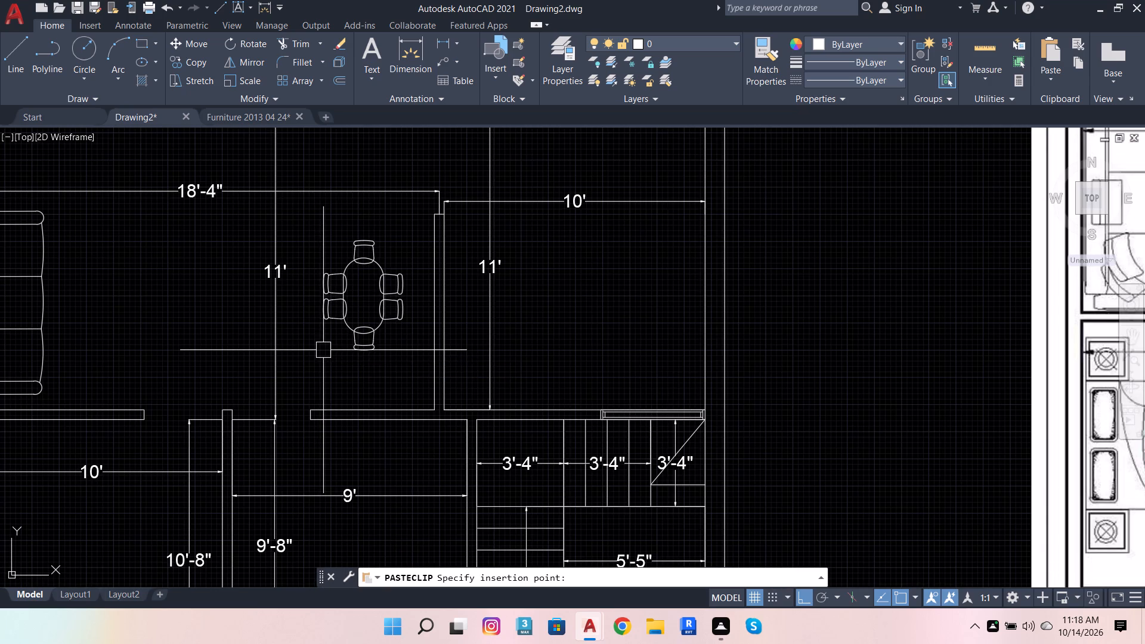
# Group the oval dining table and its six chairs in the hall into one object.
pyautogui.click(313, 213)
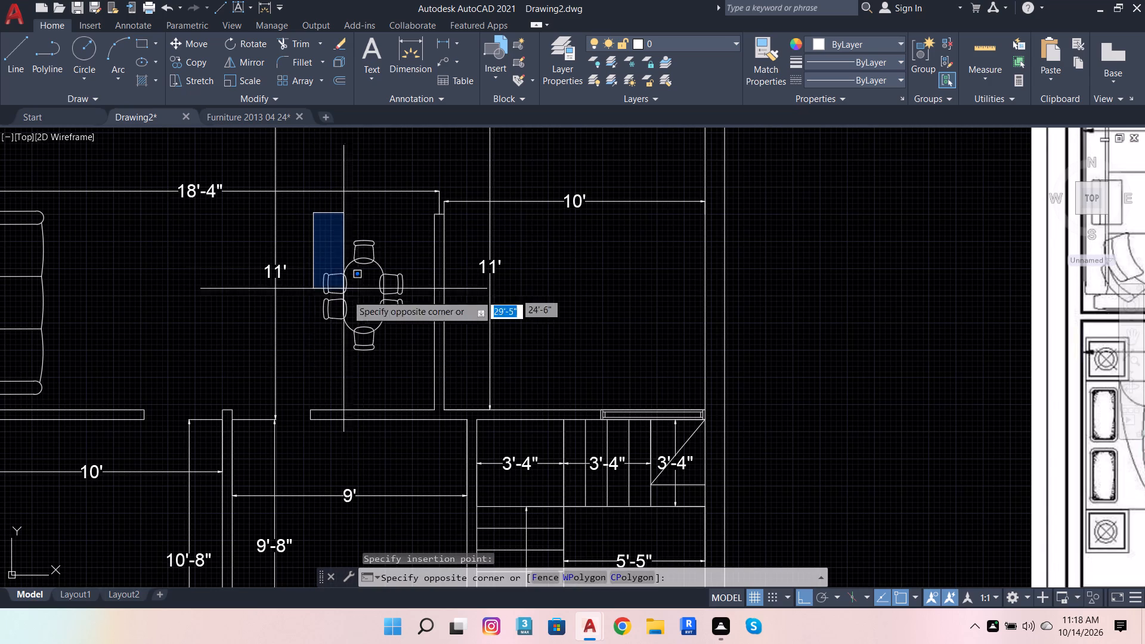
pyautogui.click(416, 375)
pyautogui.press('g')
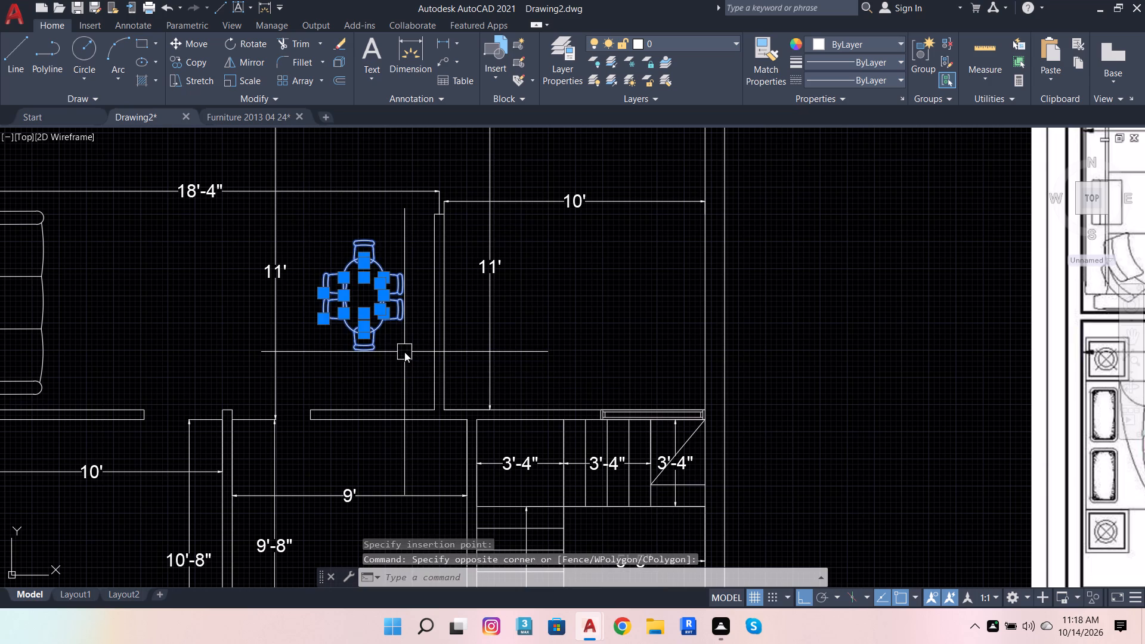
pyautogui.press('Return')
pyautogui.click(382, 310)
pyautogui.press('Escape')
# Find and copy the white double bed with two round-lamp nightstands from the bed blocks in the Furniture 2013 04 24 drawing.
pyautogui.scroll(-1, 382, 348)
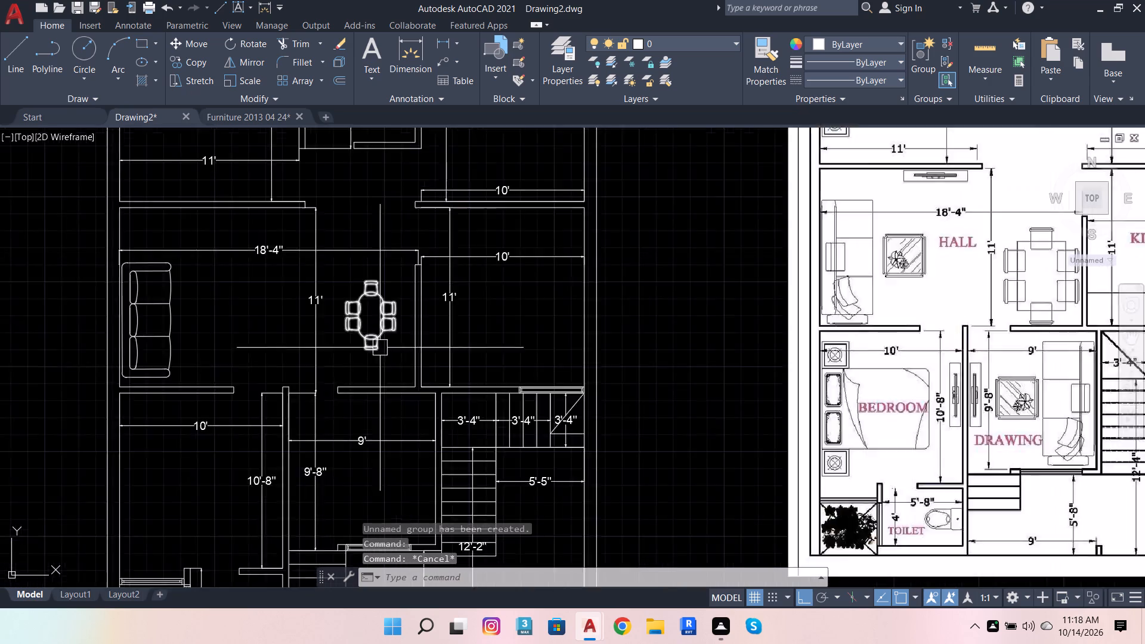
pyautogui.scroll(-2, 380, 347)
pyautogui.scroll(1, 398, 327)
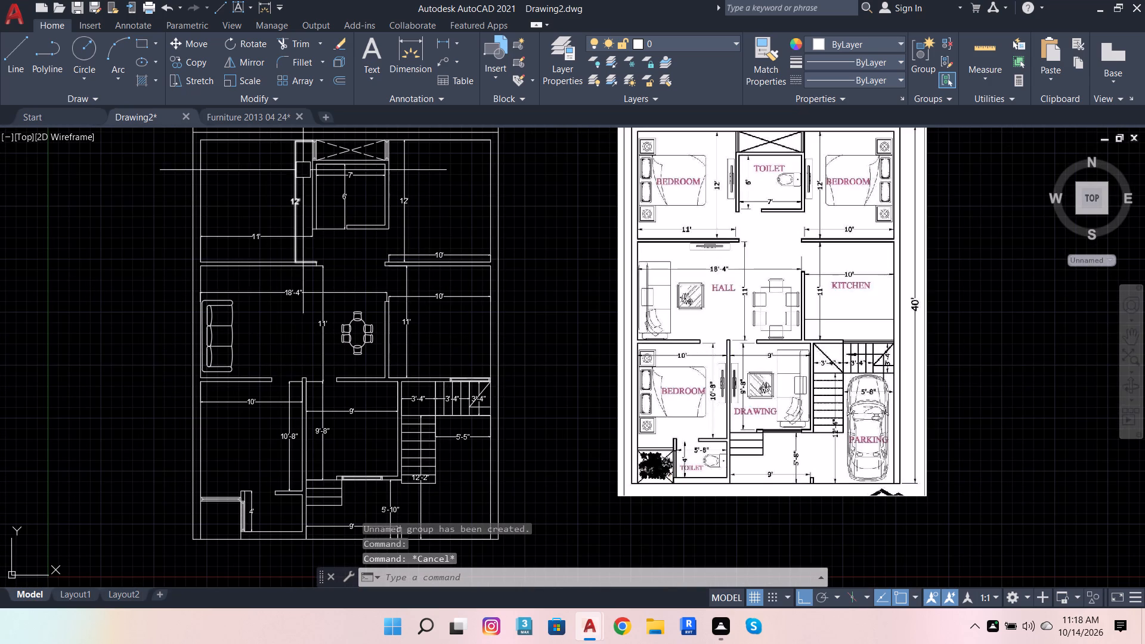
pyautogui.click(260, 113)
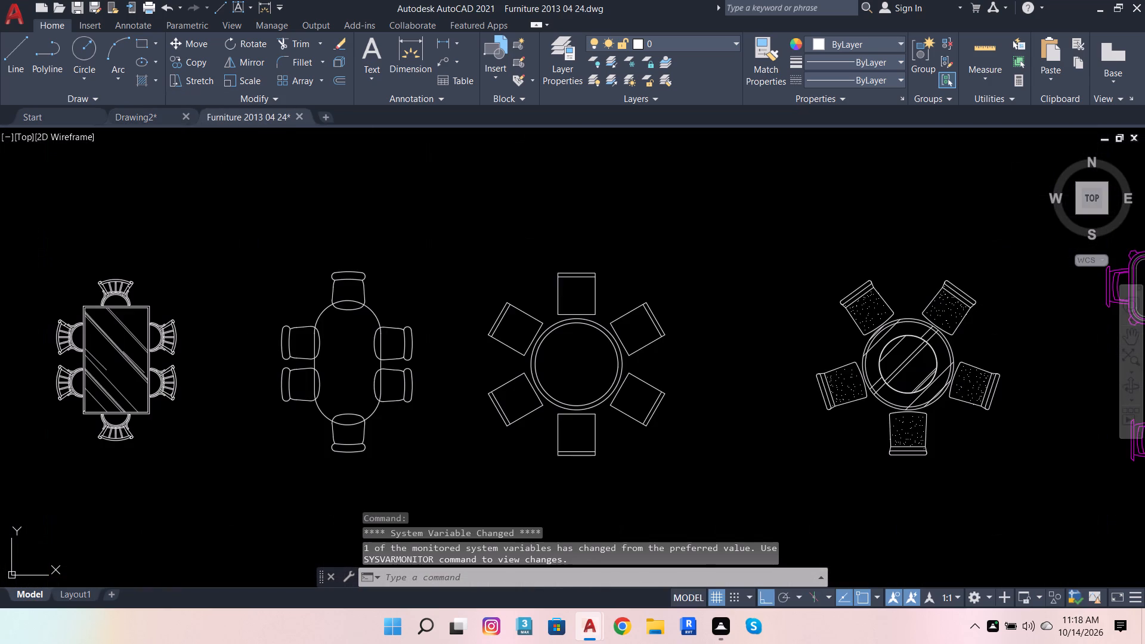
pyautogui.scroll(-7, 562, 308)
pyautogui.scroll(-2, 529, 355)
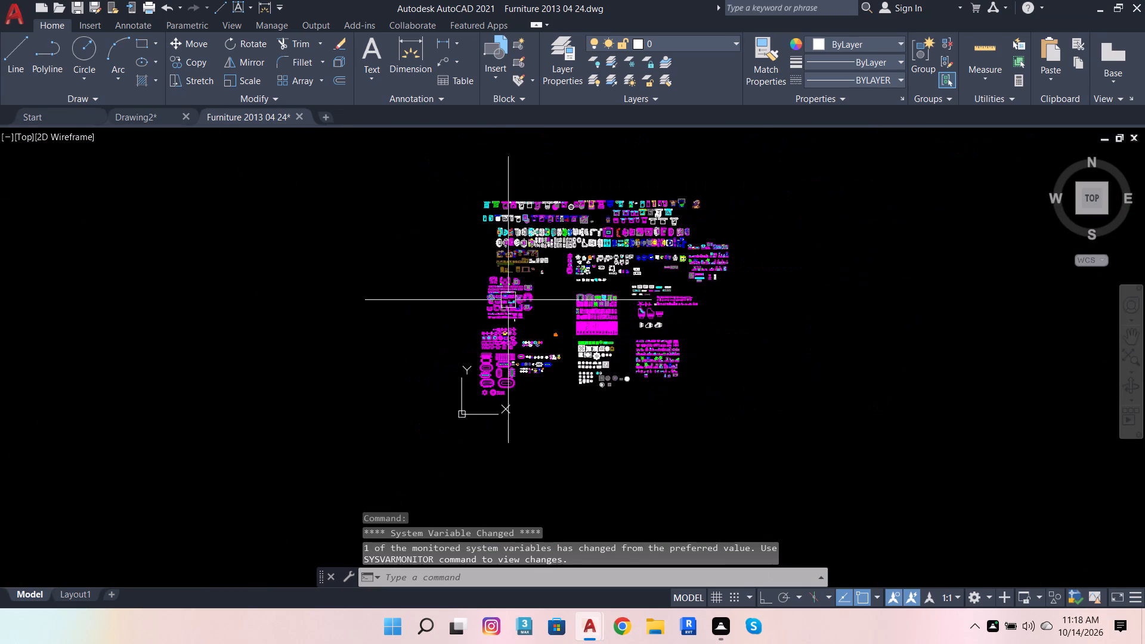
pyautogui.scroll(2, 517, 203)
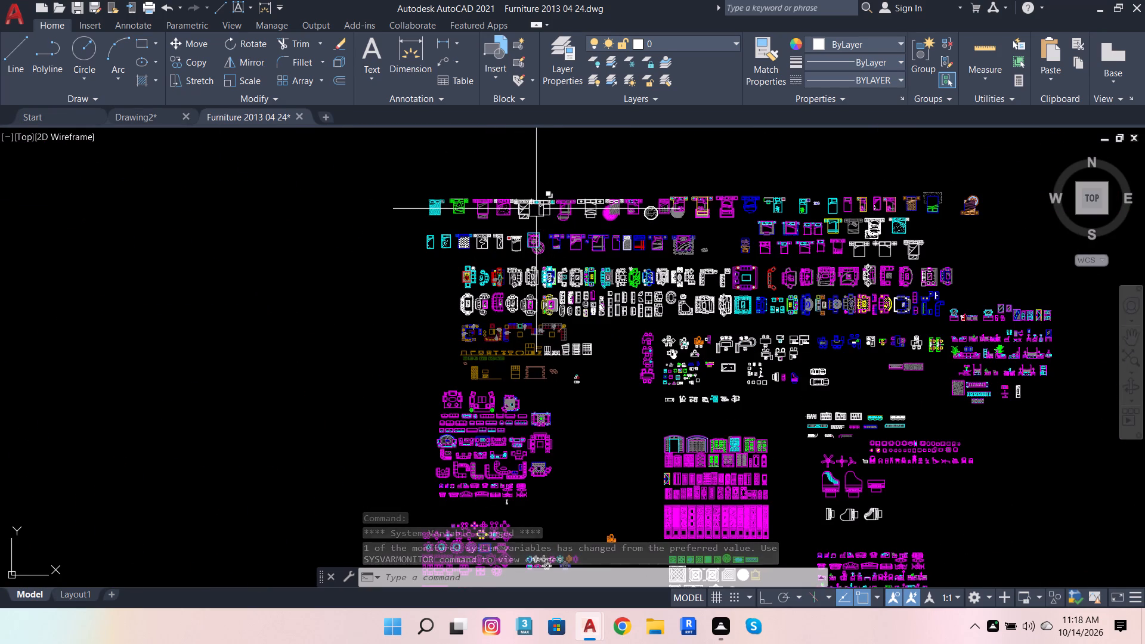
pyautogui.scroll(4, 541, 192)
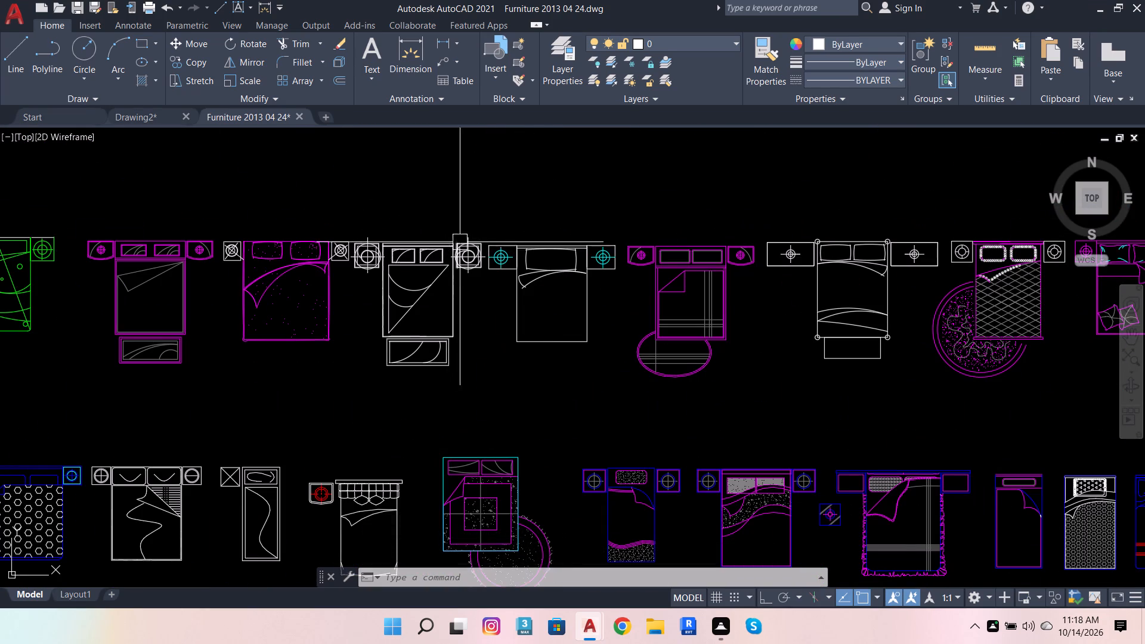
pyautogui.scroll(-1, 512, 248)
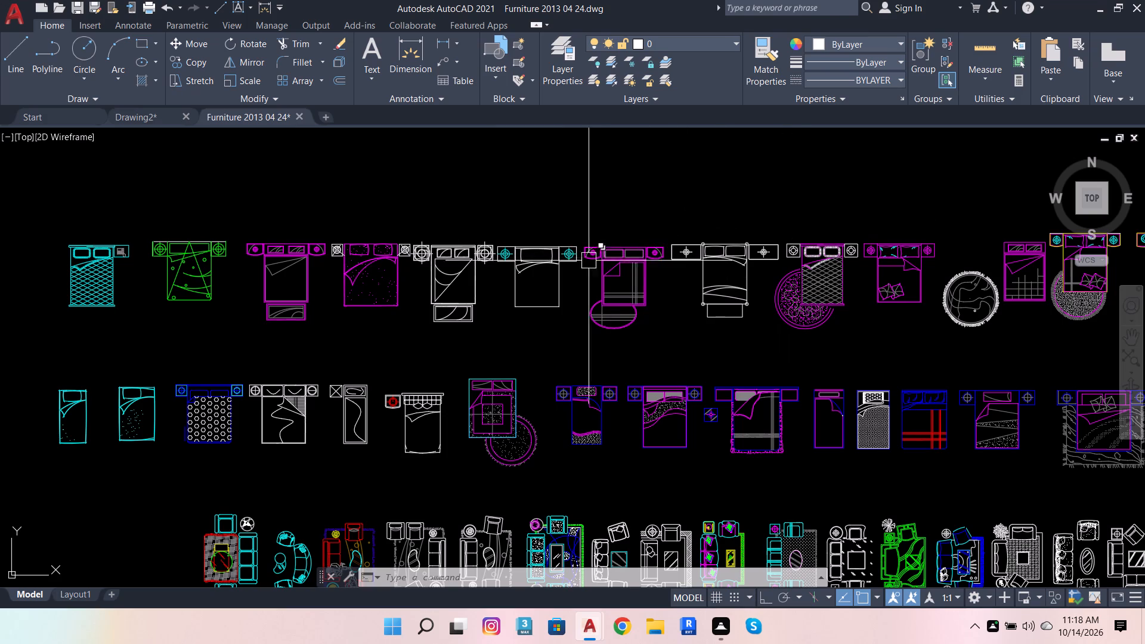
pyautogui.scroll(3, 265, 367)
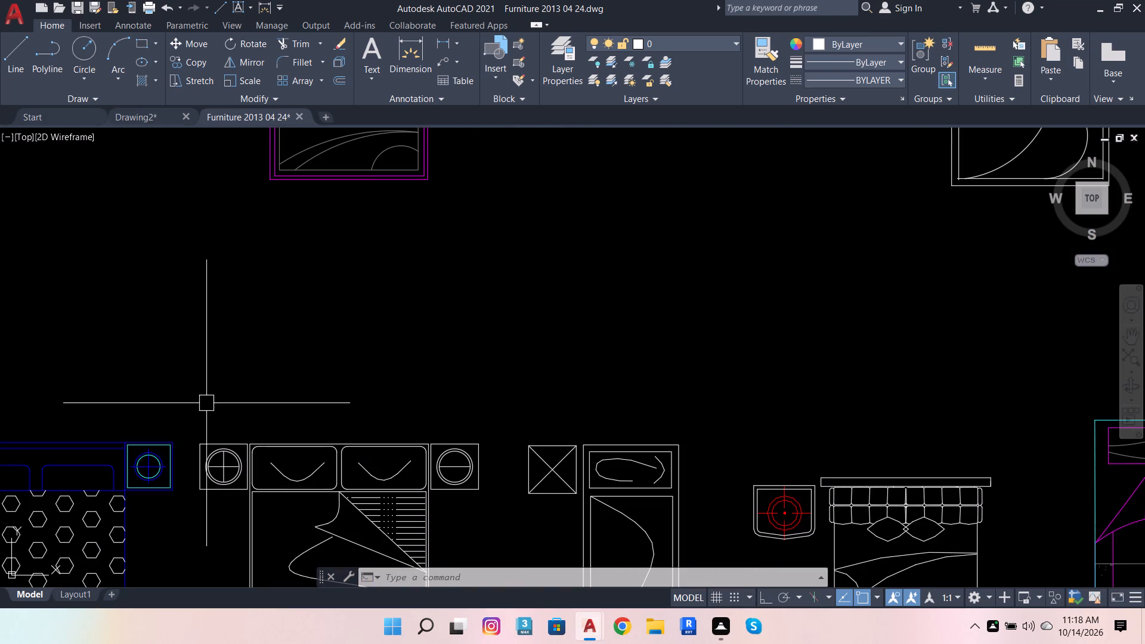
pyautogui.click(180, 405)
pyautogui.scroll(-4, 231, 368)
pyautogui.click(277, 426)
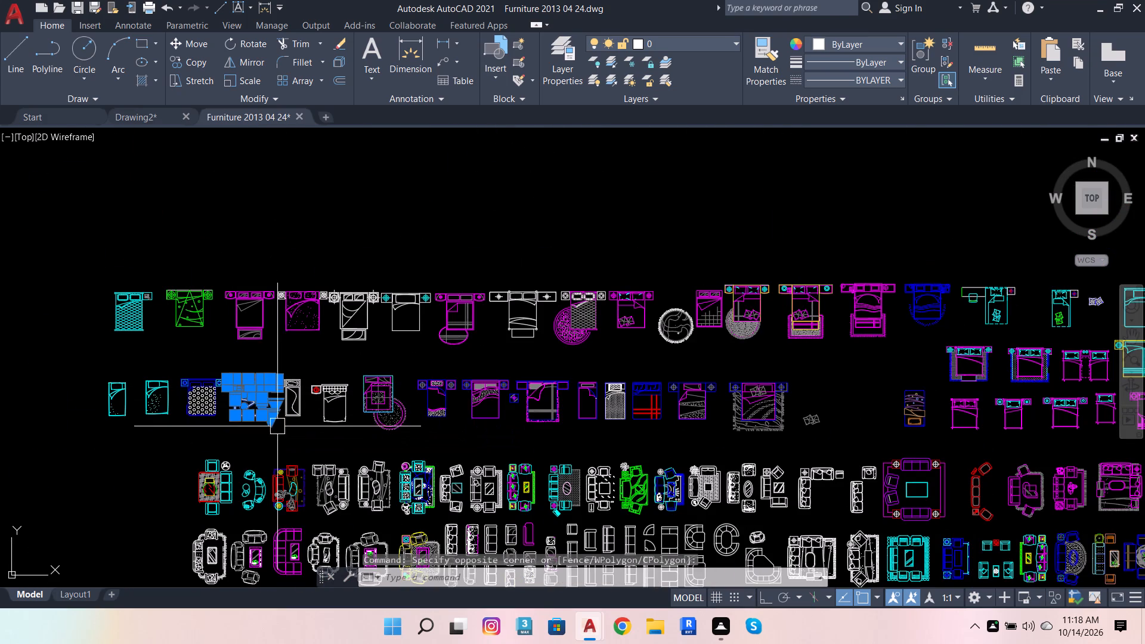
pyautogui.hotkey('ctrl', 'c')
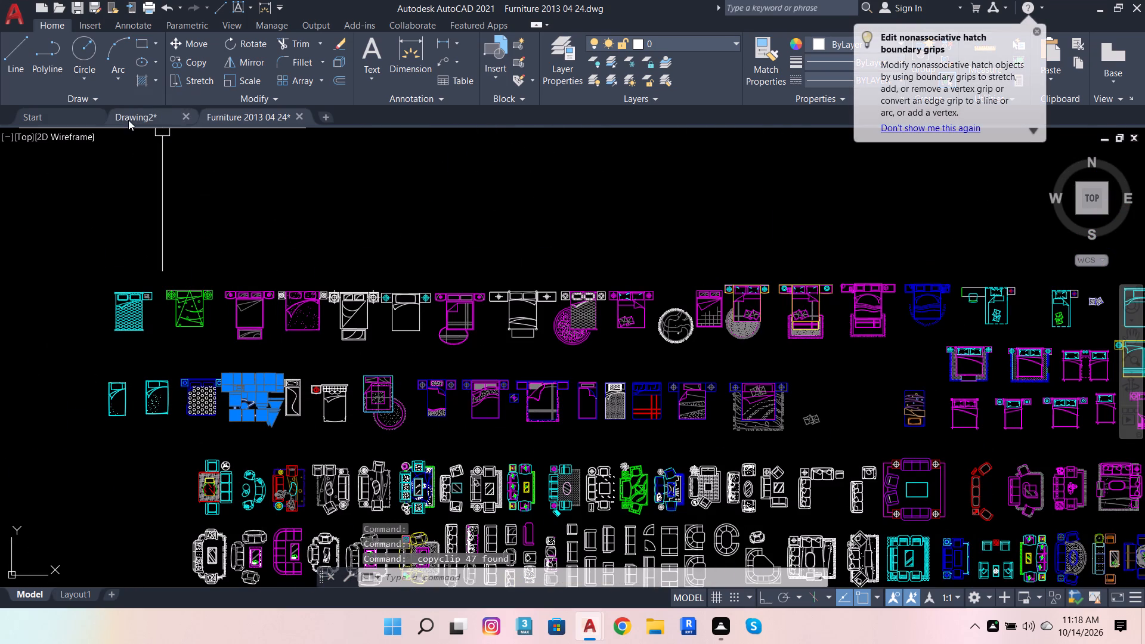
# Paste the double bed with its nightstands into Drawing2, in the empty space above the floor plan.
pyautogui.click(127, 120)
pyautogui.scroll(-3, 321, 286)
pyautogui.scroll(2, 347, 241)
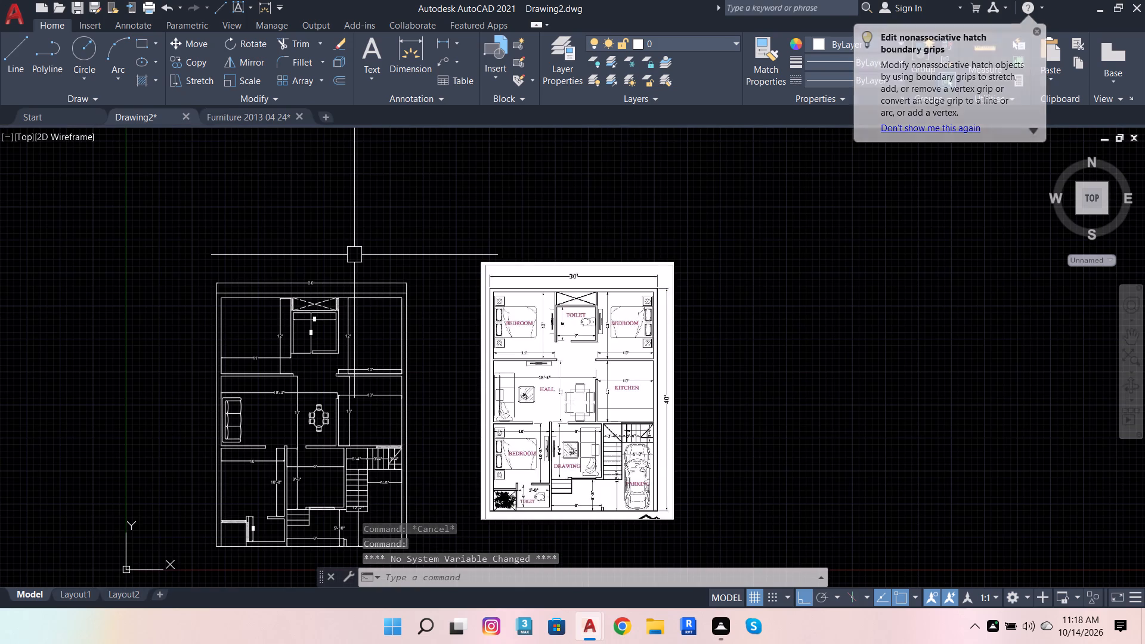
pyautogui.hotkey('ctrl', 'v')
pyautogui.click(354, 255)
# Delete the stray line copied along beside the double bed's nightstand.
pyautogui.scroll(1, 459, 199)
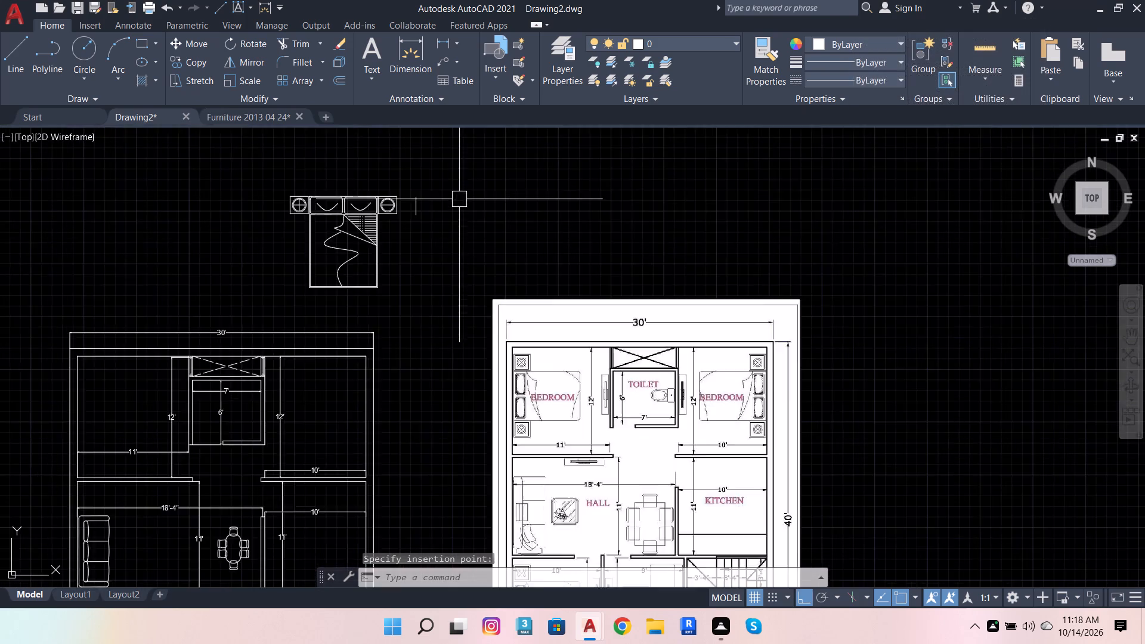
pyautogui.scroll(1, 459, 199)
pyautogui.click(394, 202)
pyautogui.press('Delete')
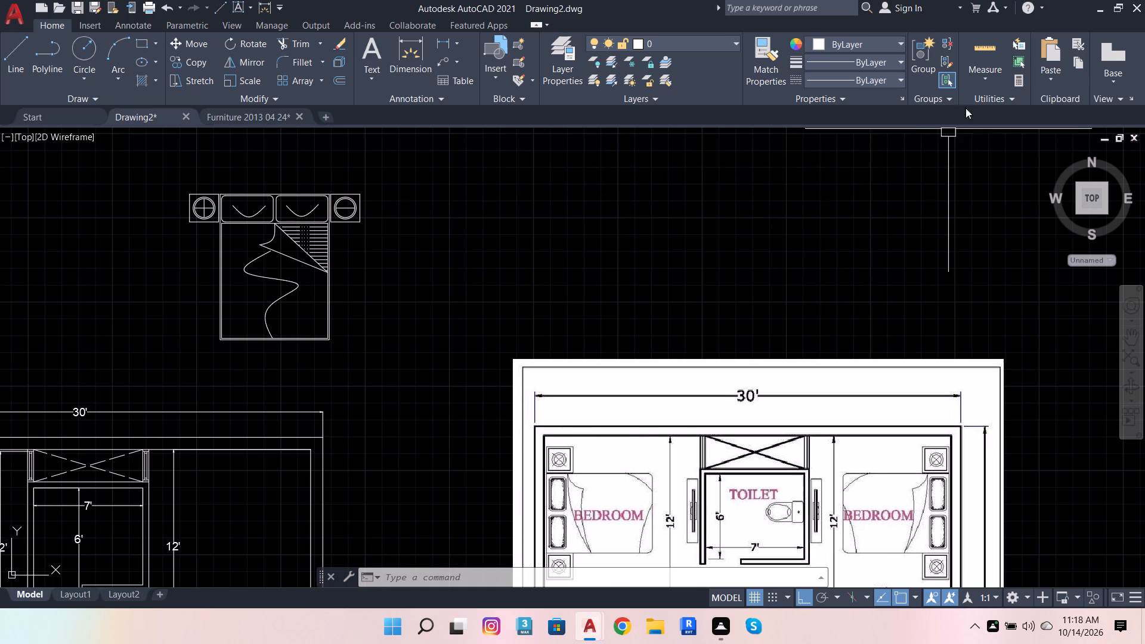
# Convert the double bed and its two nightstands into a single block named dfghj.
pyautogui.scroll(-2, 716, 255)
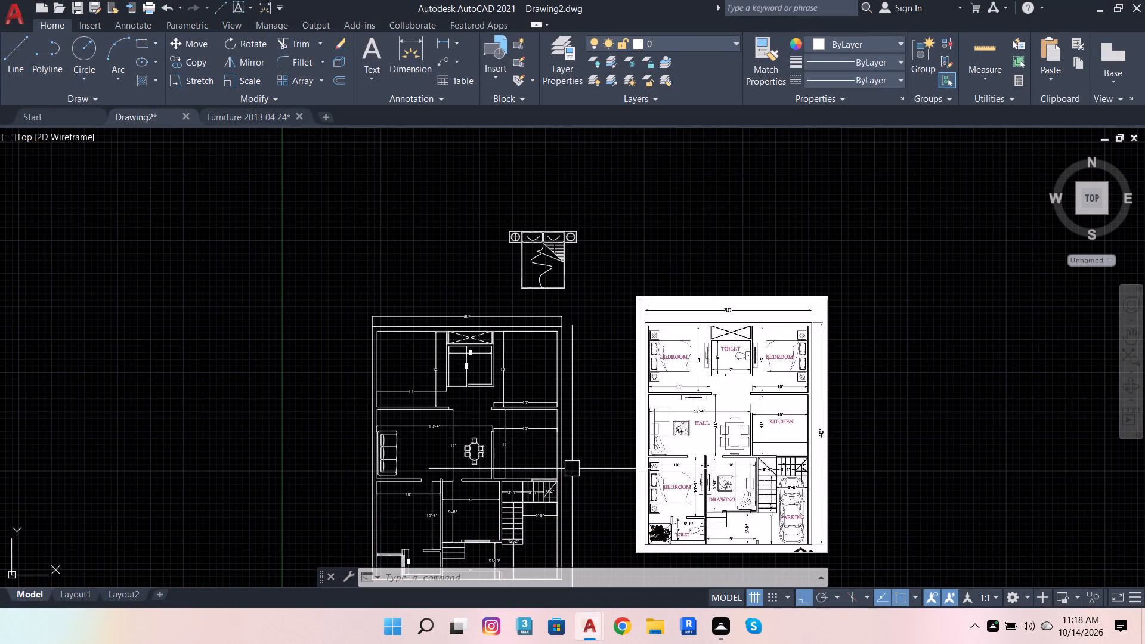
pyautogui.scroll(-2, 485, 376)
pyautogui.scroll(2, 503, 439)
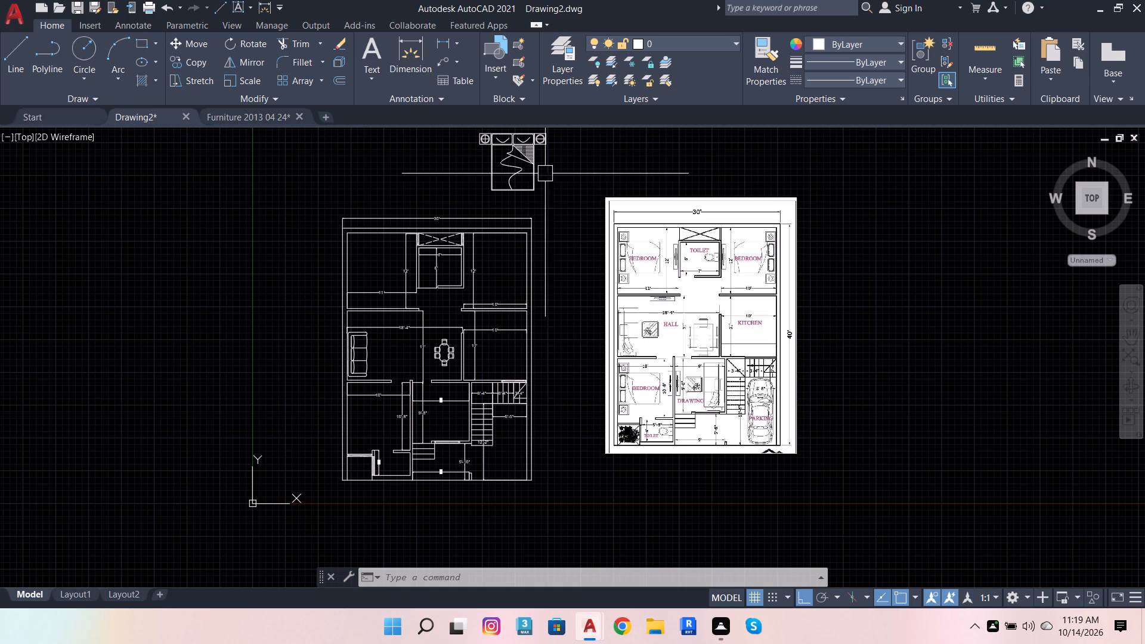
pyautogui.scroll(2, 513, 122)
pyautogui.scroll(-2, 519, 249)
pyautogui.scroll(3, 509, 199)
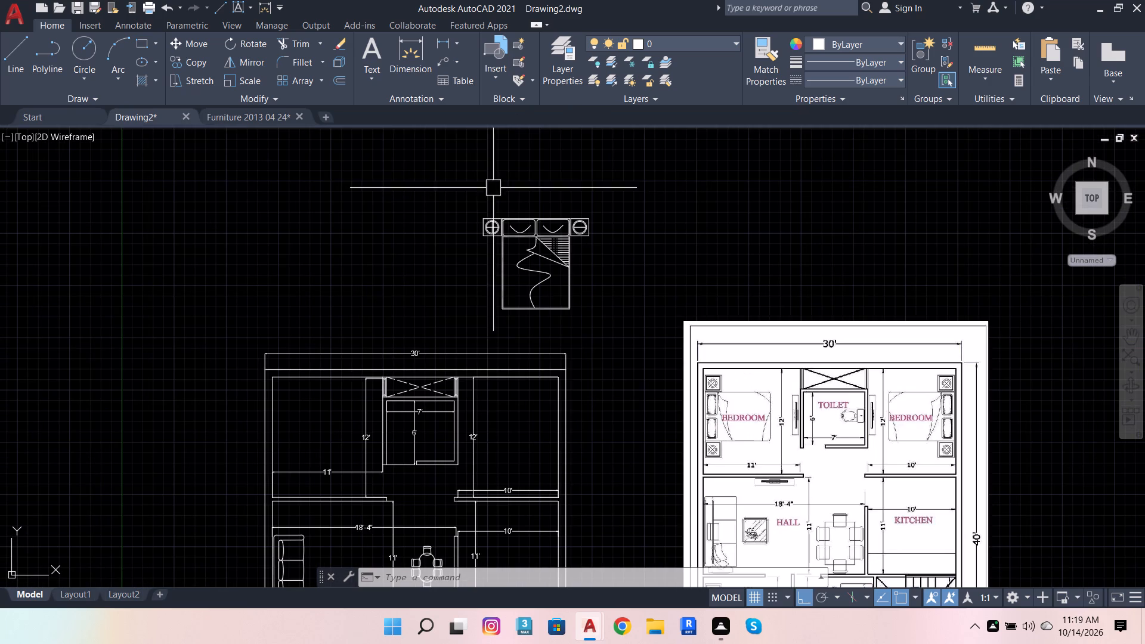
pyautogui.click(471, 177)
pyautogui.click(606, 314)
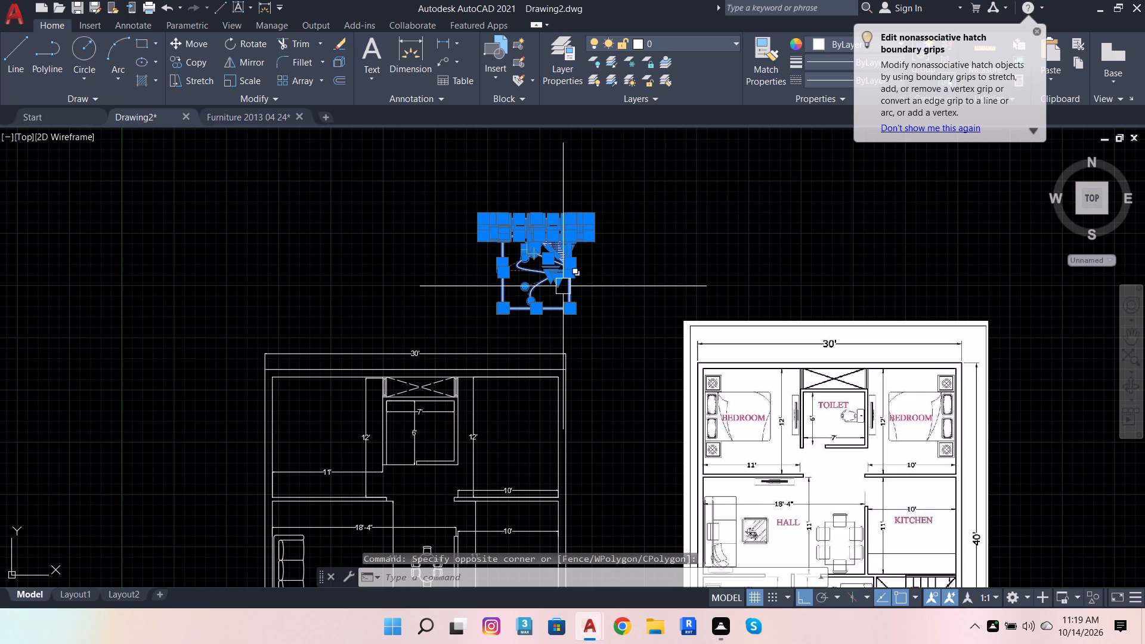
pyautogui.press('b')
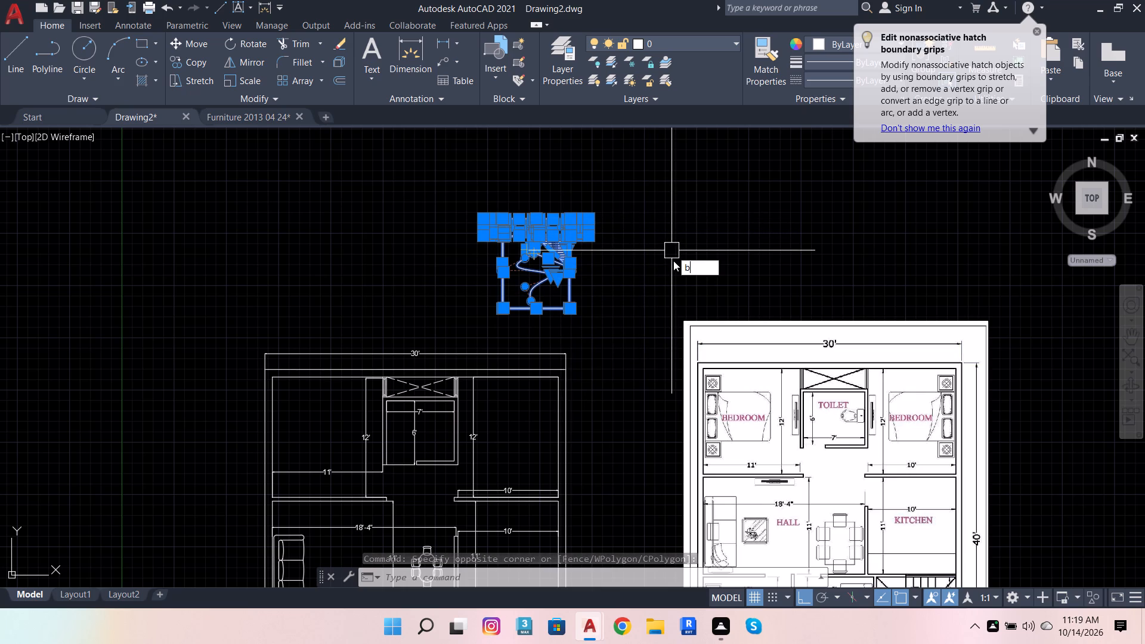
pyautogui.click(727, 277)
pyautogui.write('dfgh')
pyautogui.press('j')
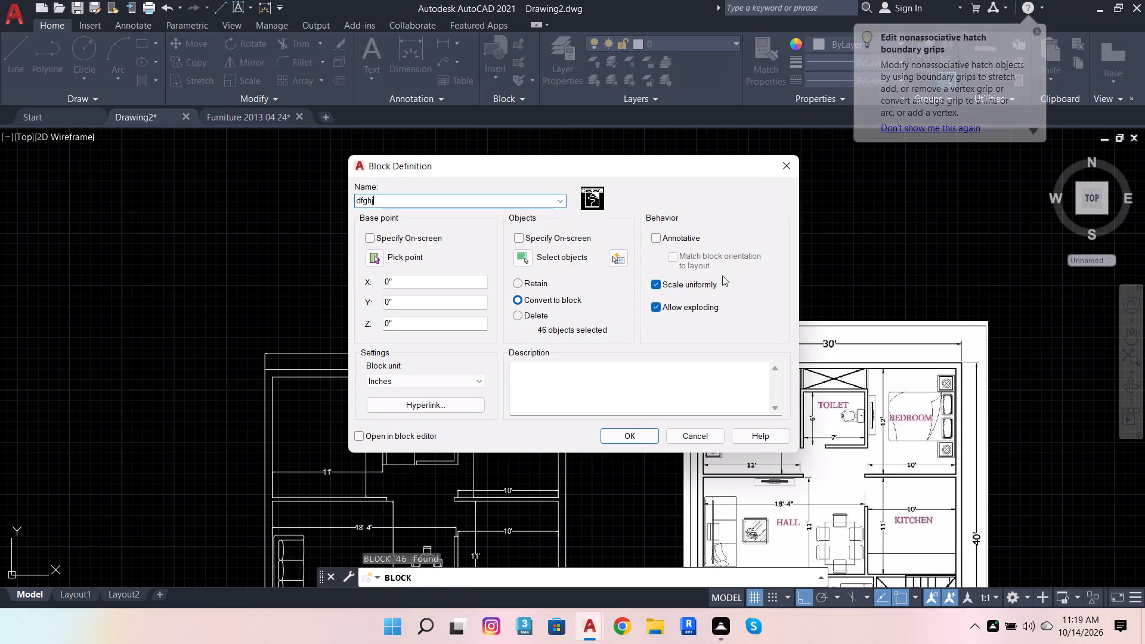
pyautogui.press('Return')
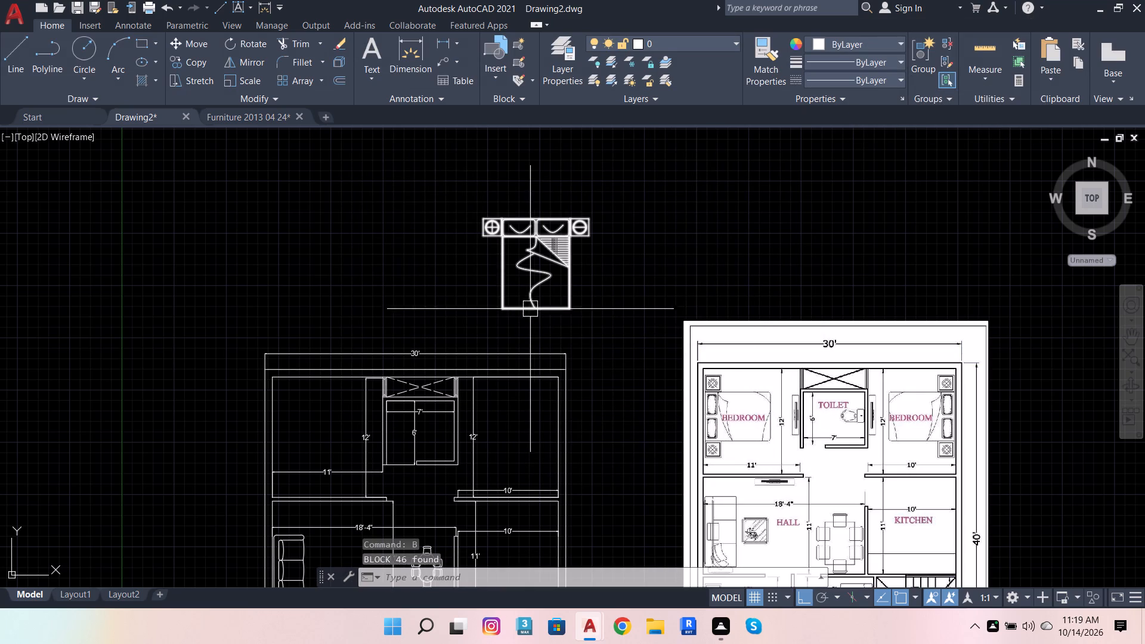
# Rotate the double bed block 90° about its upper-left nightstand corner so the headboard faces left.
pyautogui.click(534, 303)
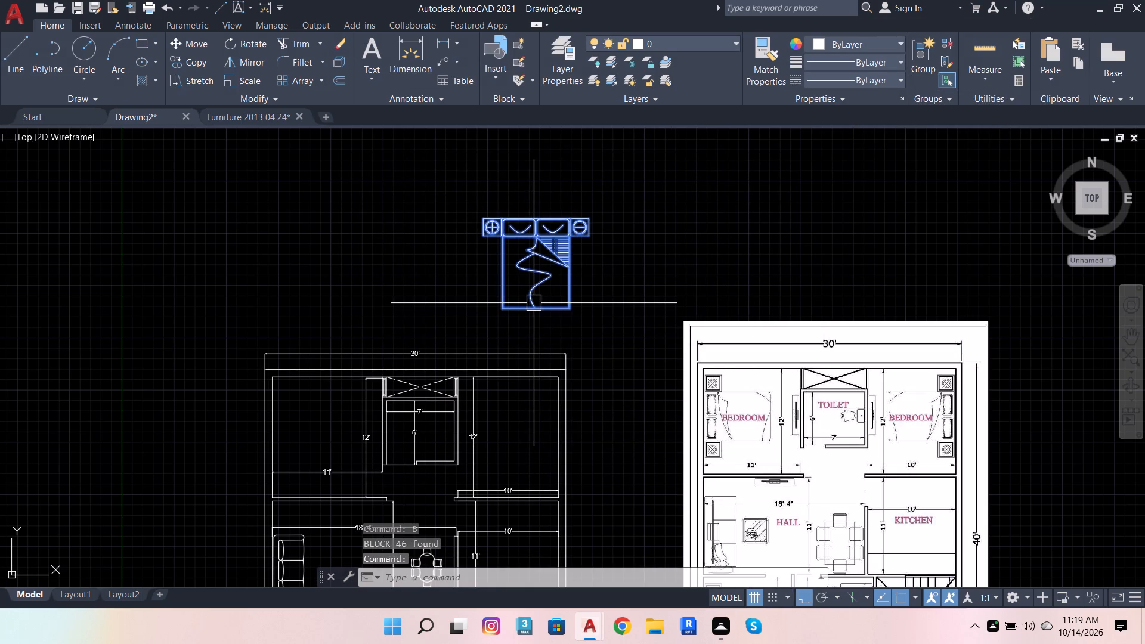
pyautogui.click(238, 42)
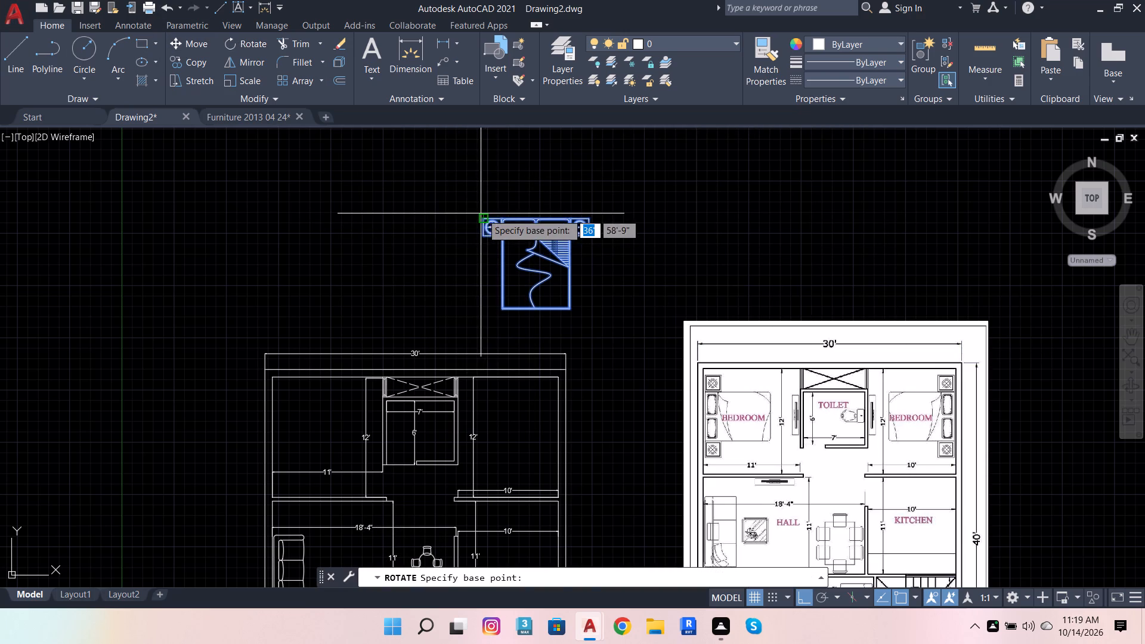
pyautogui.click(482, 213)
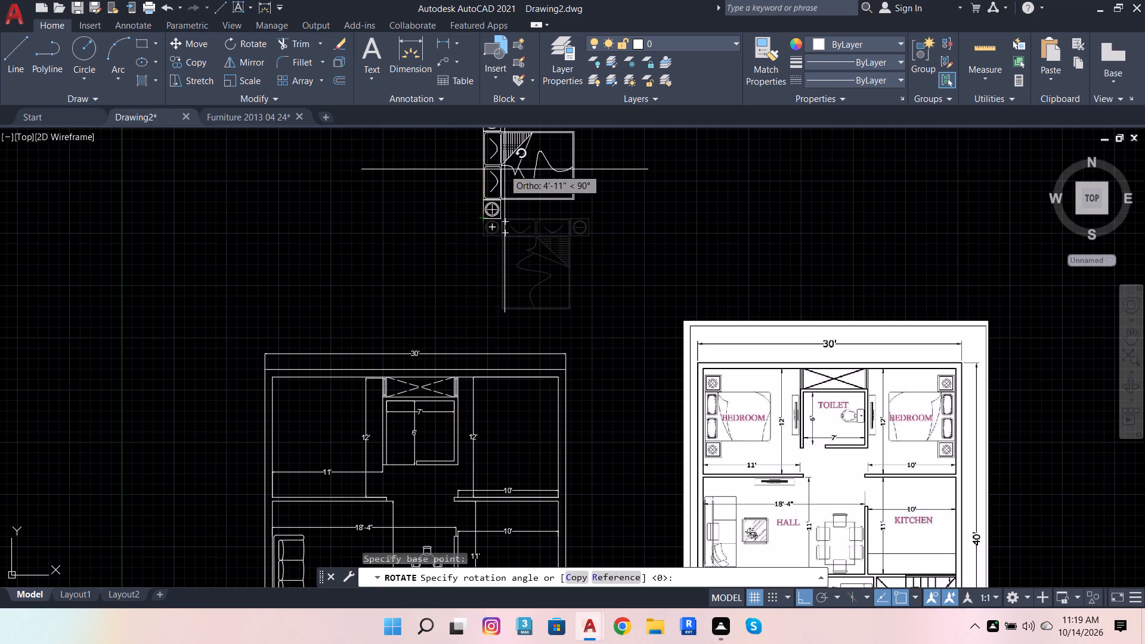
pyautogui.scroll(-2, 522, 245)
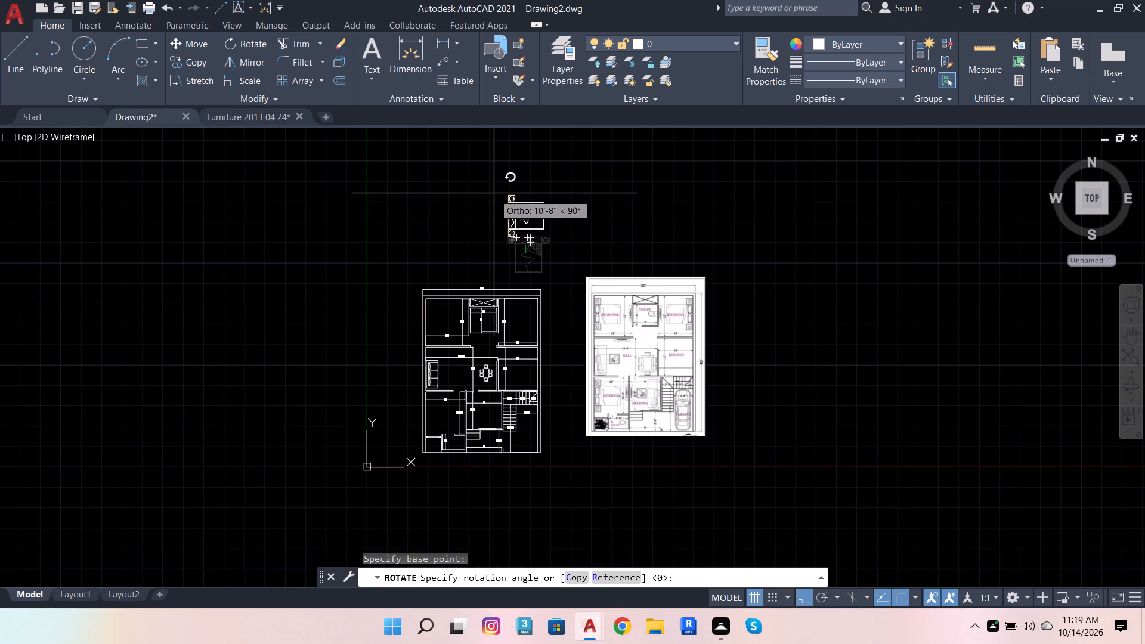
pyautogui.click(497, 166)
pyautogui.scroll(2, 542, 215)
pyautogui.click(525, 180)
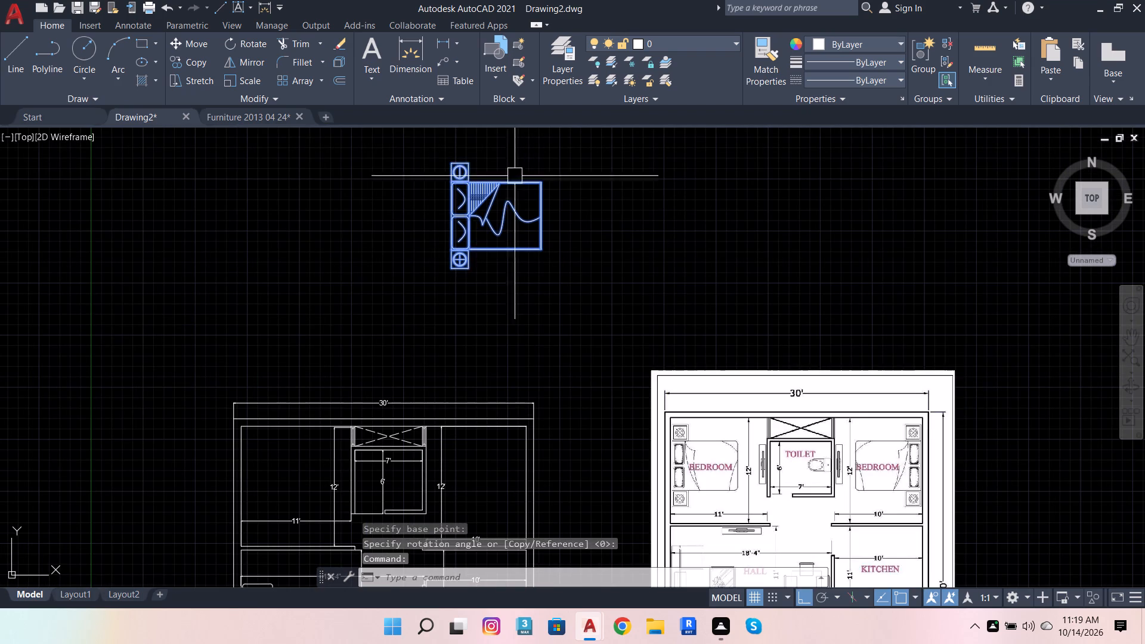
pyautogui.press('Escape')
# Dimension the bed's headboard edge, placing the dimension just outside the headboard.
pyautogui.scroll(3, 454, 213)
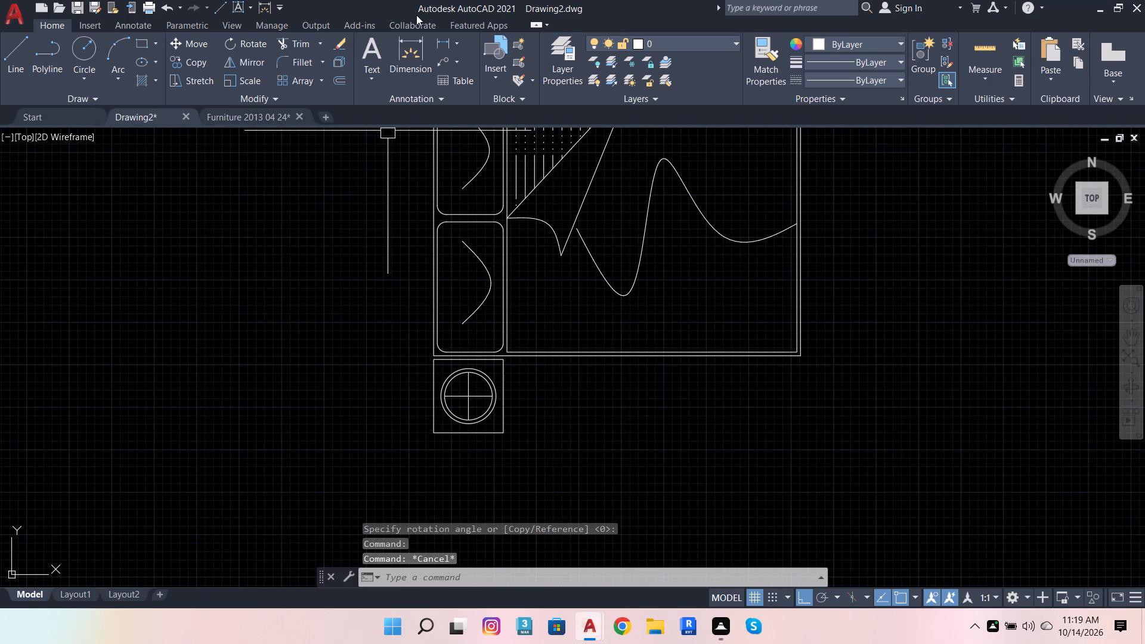
pyautogui.click(402, 50)
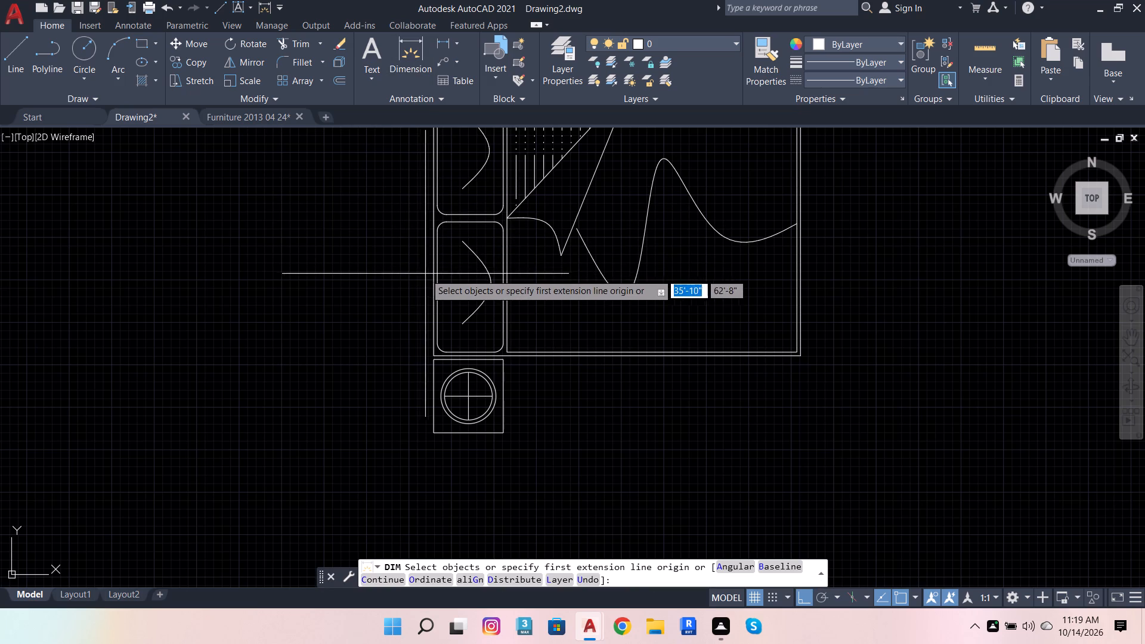
pyautogui.click(428, 275)
pyautogui.click(403, 271)
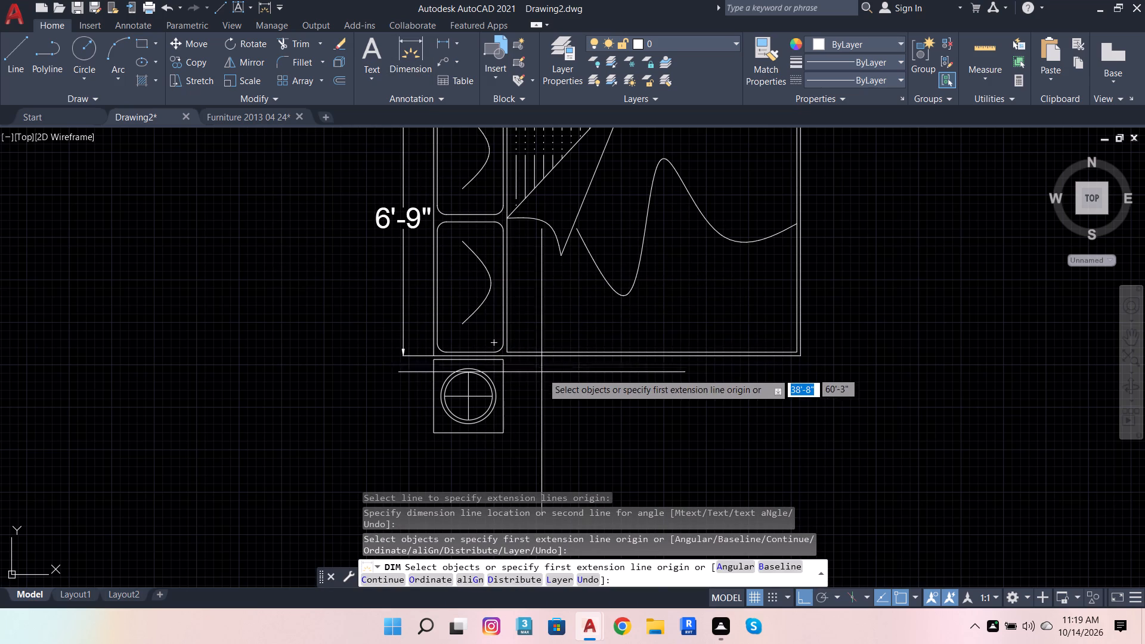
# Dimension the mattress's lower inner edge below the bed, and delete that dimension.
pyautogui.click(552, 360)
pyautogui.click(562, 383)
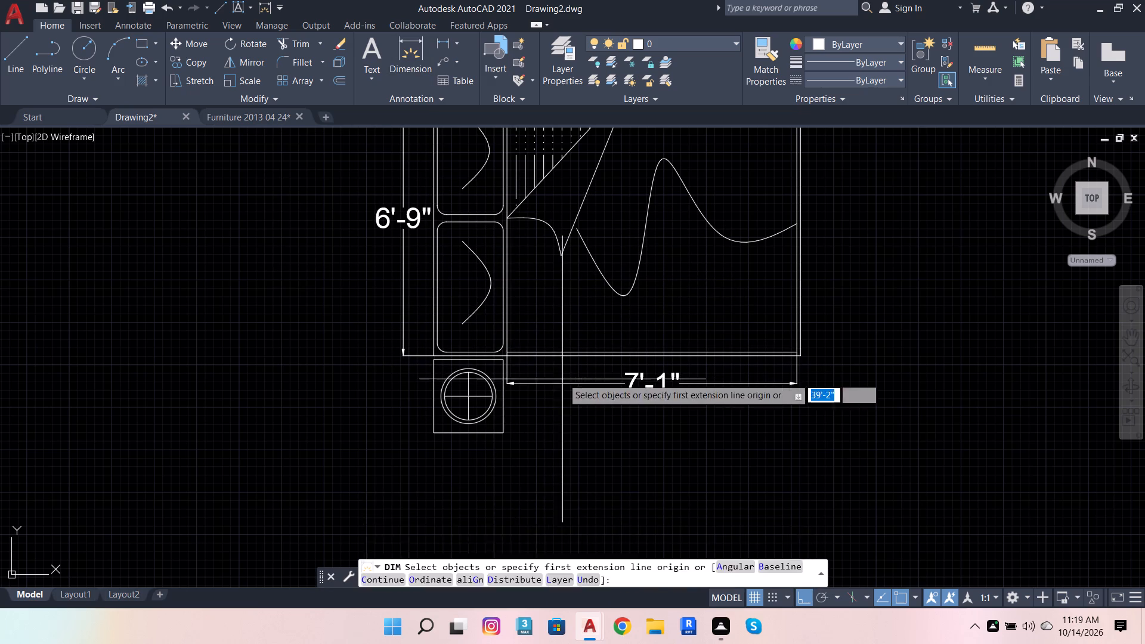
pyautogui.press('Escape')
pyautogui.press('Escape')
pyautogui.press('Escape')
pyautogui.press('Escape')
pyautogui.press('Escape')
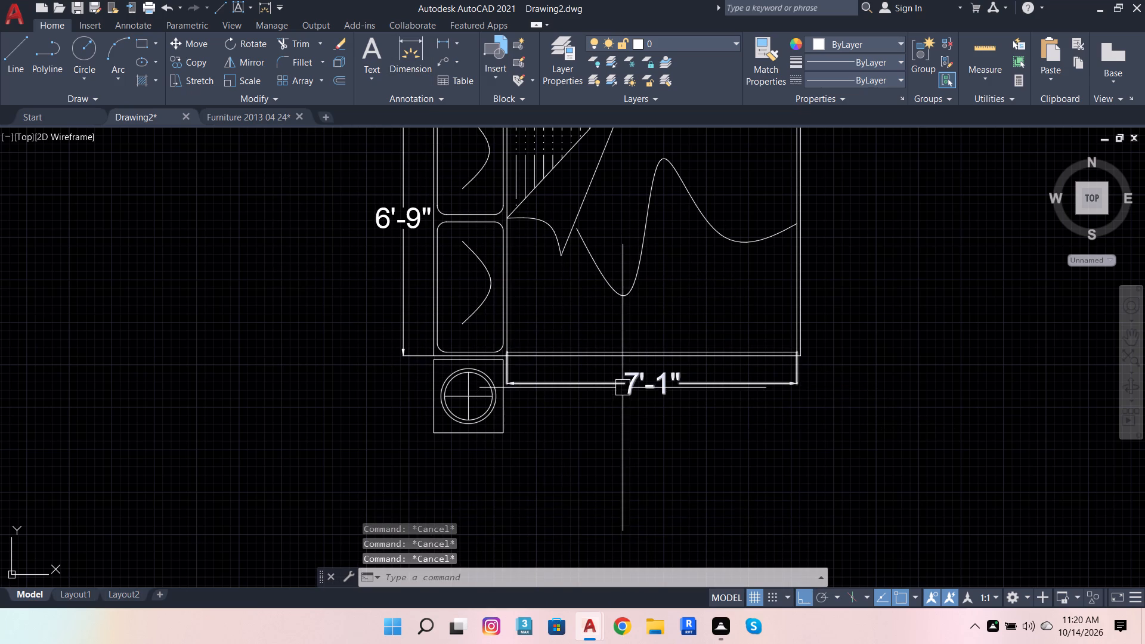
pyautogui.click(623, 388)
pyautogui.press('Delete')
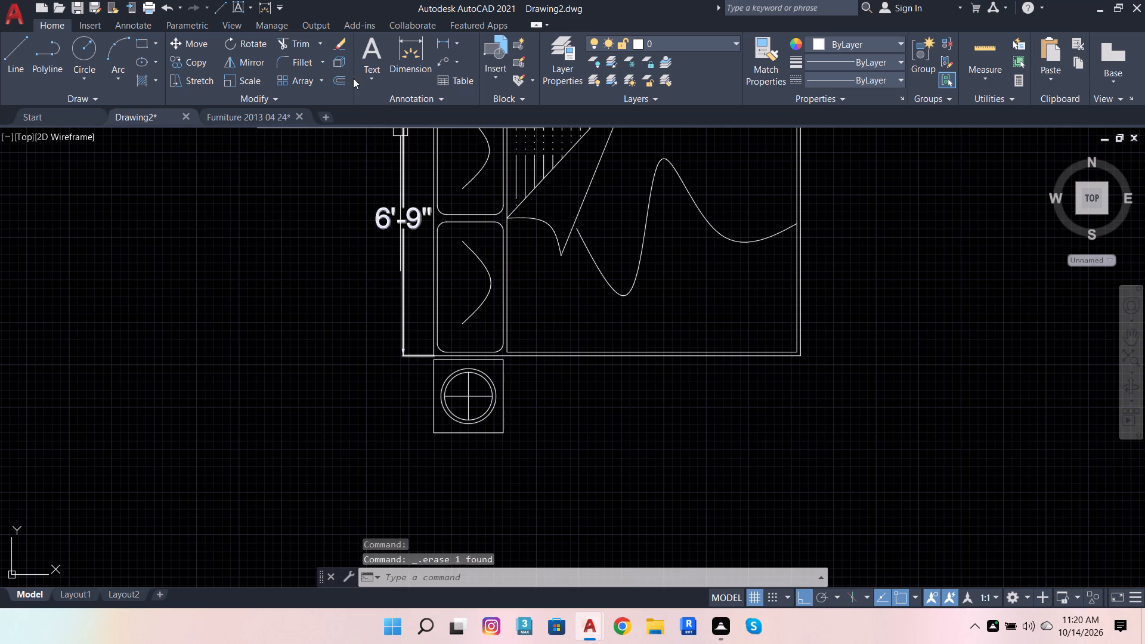
# Dimension the bed's full length from the lower headboard corner to the lower foot corner, placing the dimension below the bed.
pyautogui.click(413, 42)
pyautogui.scroll(3, 487, 405)
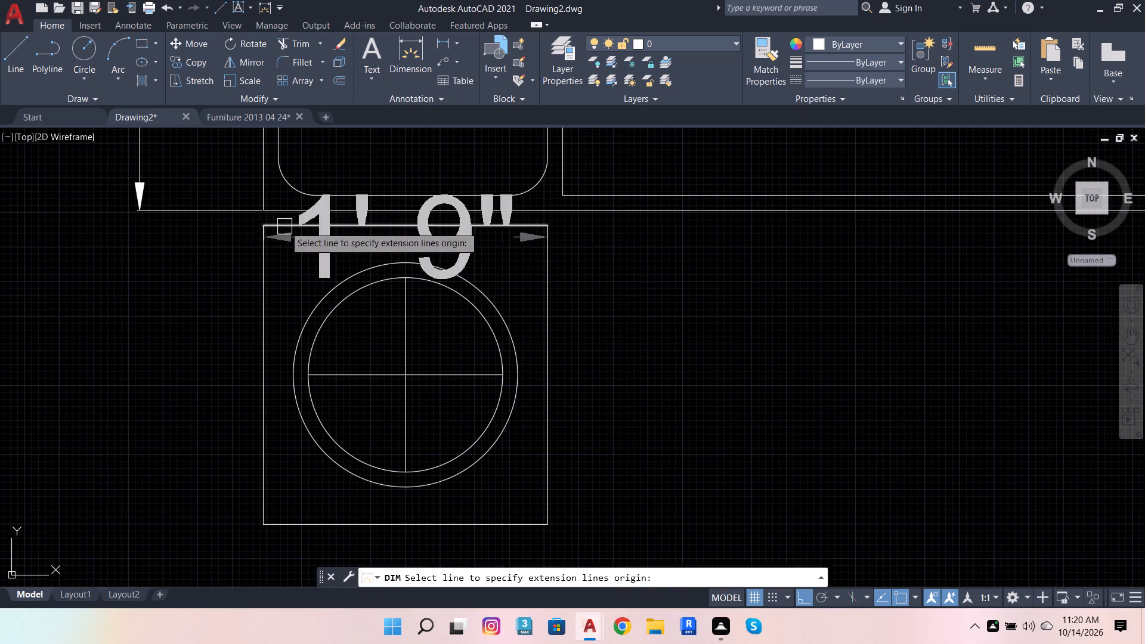
pyautogui.click(264, 209)
pyautogui.scroll(-4, 212, 231)
pyautogui.scroll(1, 439, 233)
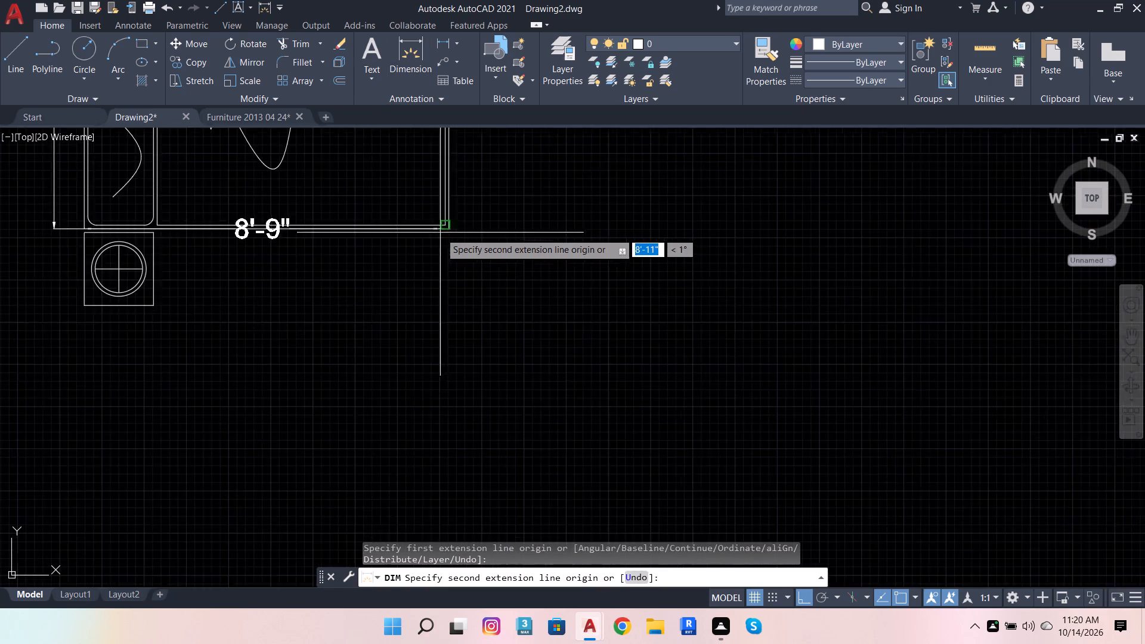
pyautogui.scroll(1, 440, 233)
pyautogui.click(456, 227)
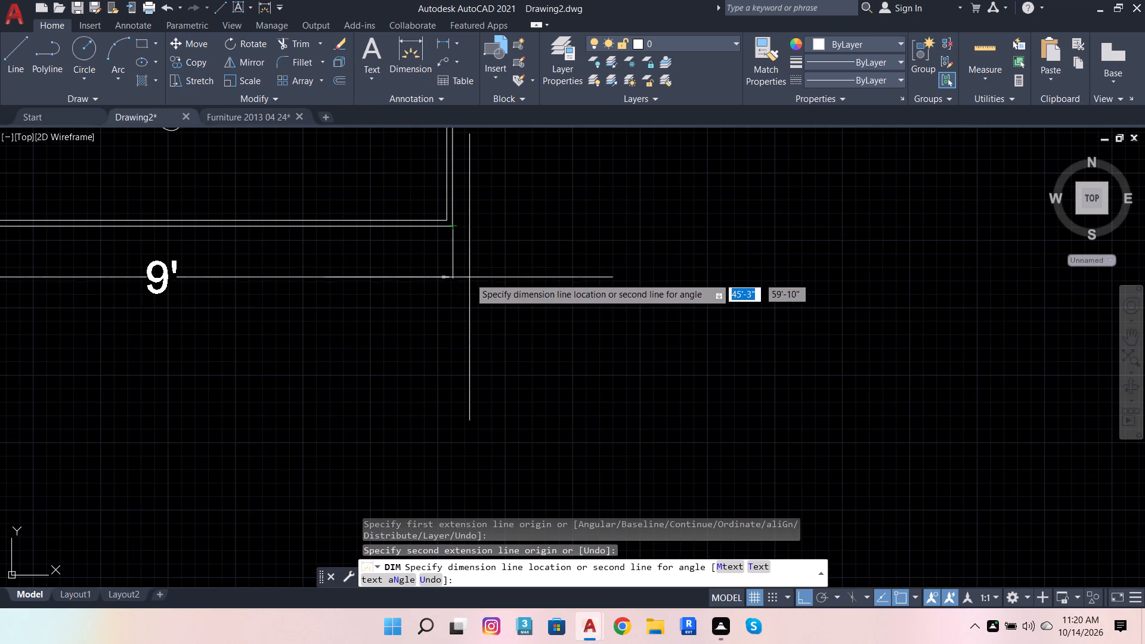
pyautogui.scroll(-2, 468, 256)
pyautogui.scroll(1, 438, 273)
pyautogui.click(404, 258)
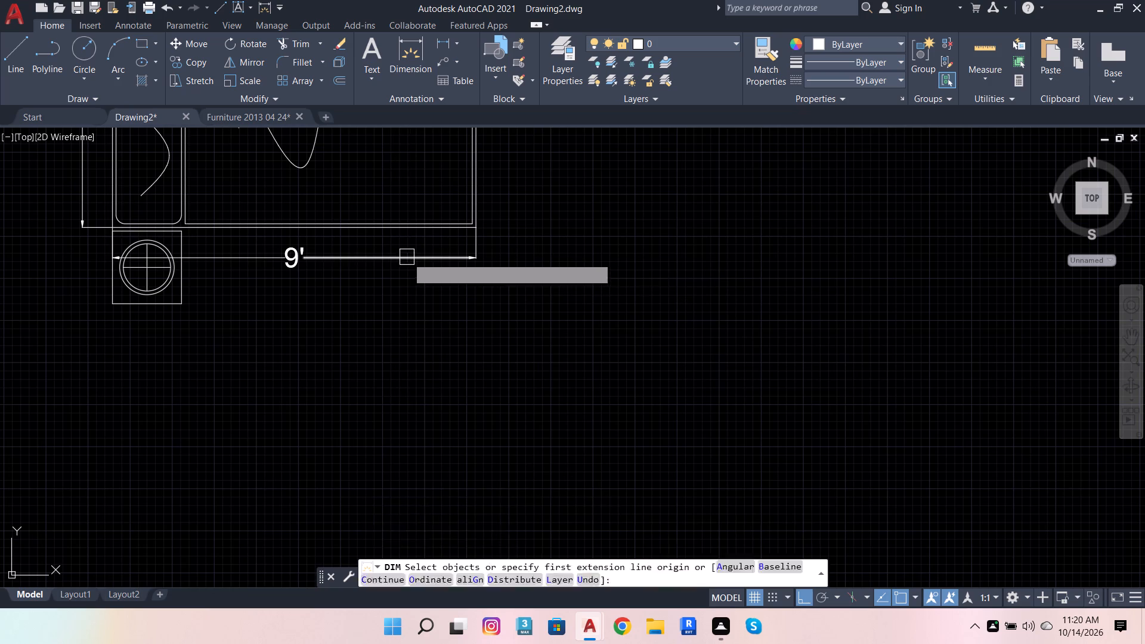
# Delete the bed's full-length dimension below the bed.
pyautogui.press('Escape')
pyautogui.click(403, 259)
pyautogui.press('Delete')
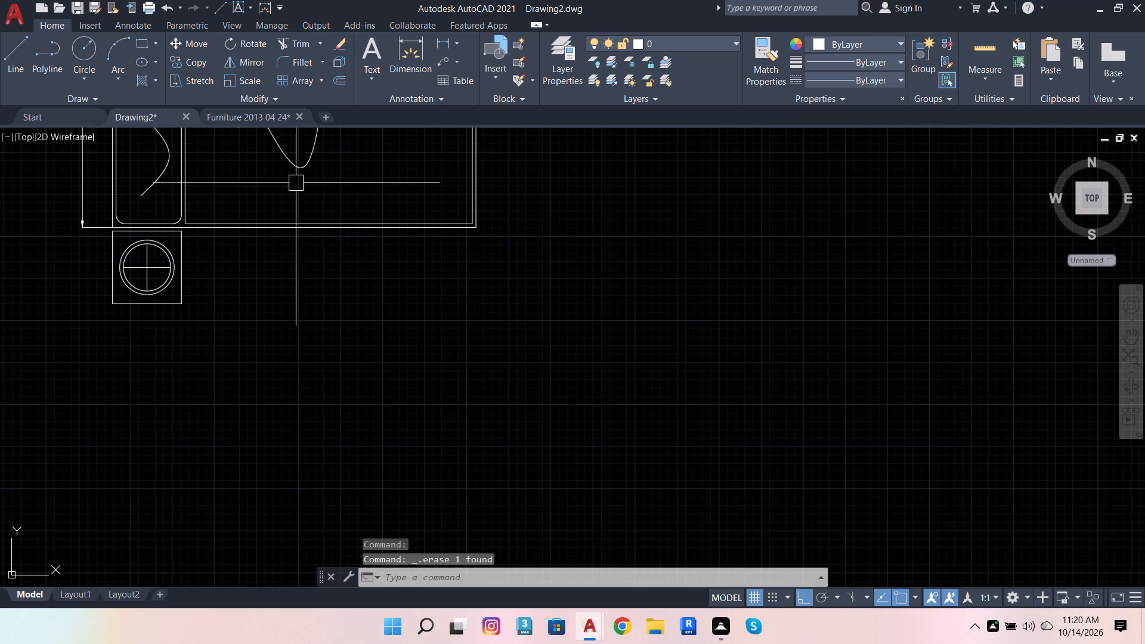
# Draw a 6'6" horizontal guide line across the bed, starting on its outer foot edge and running toward the headboard.
pyautogui.click(11, 58)
pyautogui.scroll(3, 472, 225)
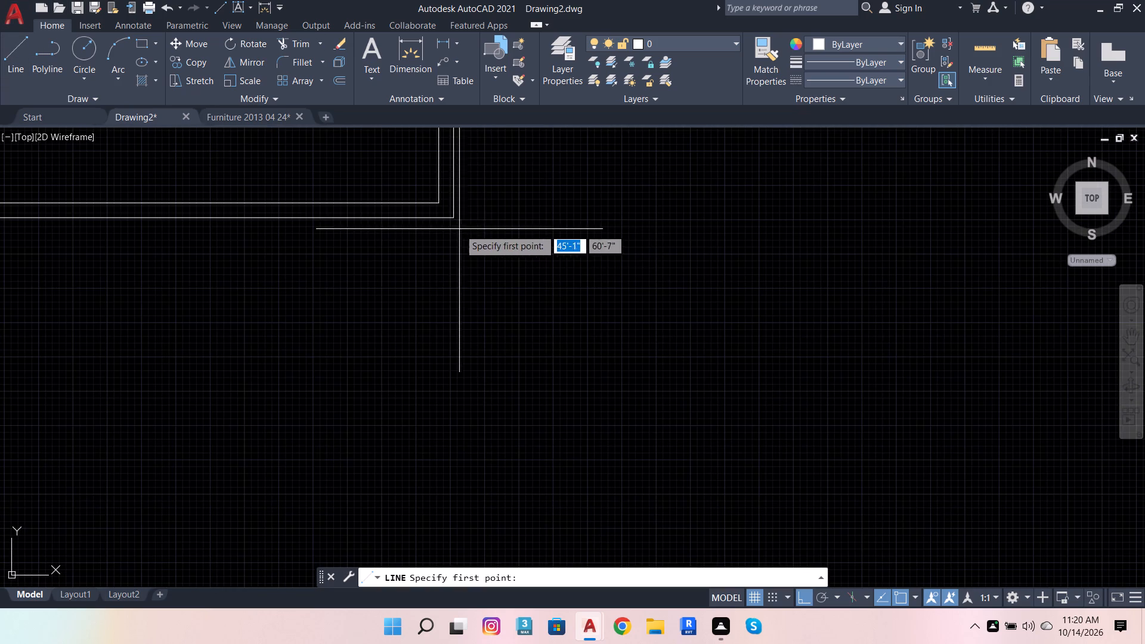
pyautogui.scroll(-4, 466, 230)
pyautogui.scroll(3, 458, 217)
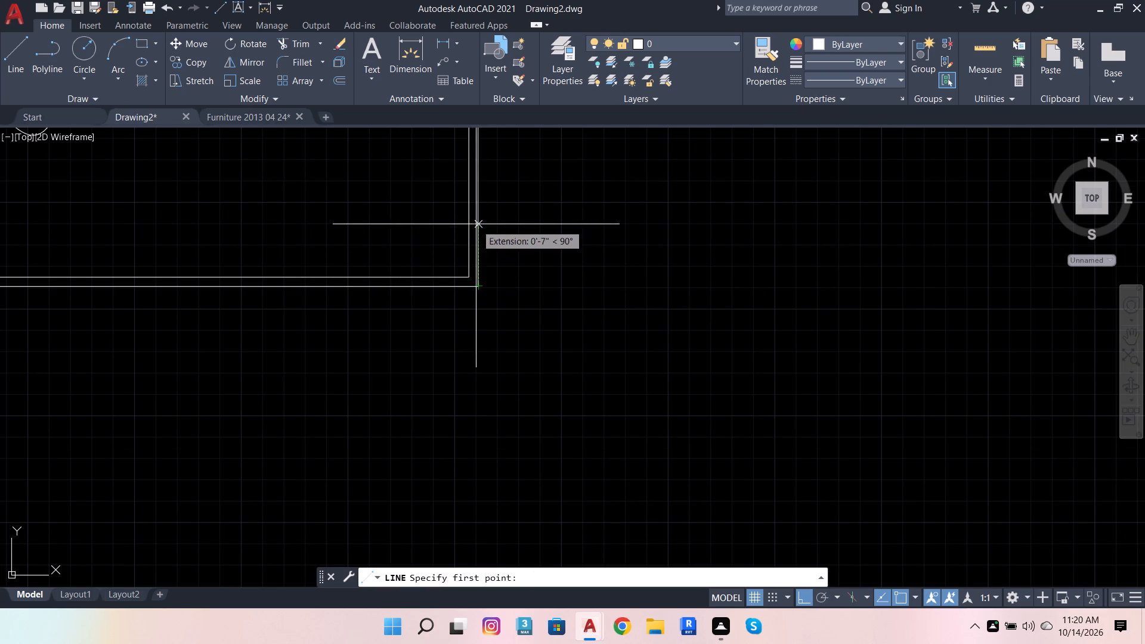
pyautogui.click(476, 224)
pyautogui.scroll(-4, 338, 204)
pyautogui.scroll(4, 252, 209)
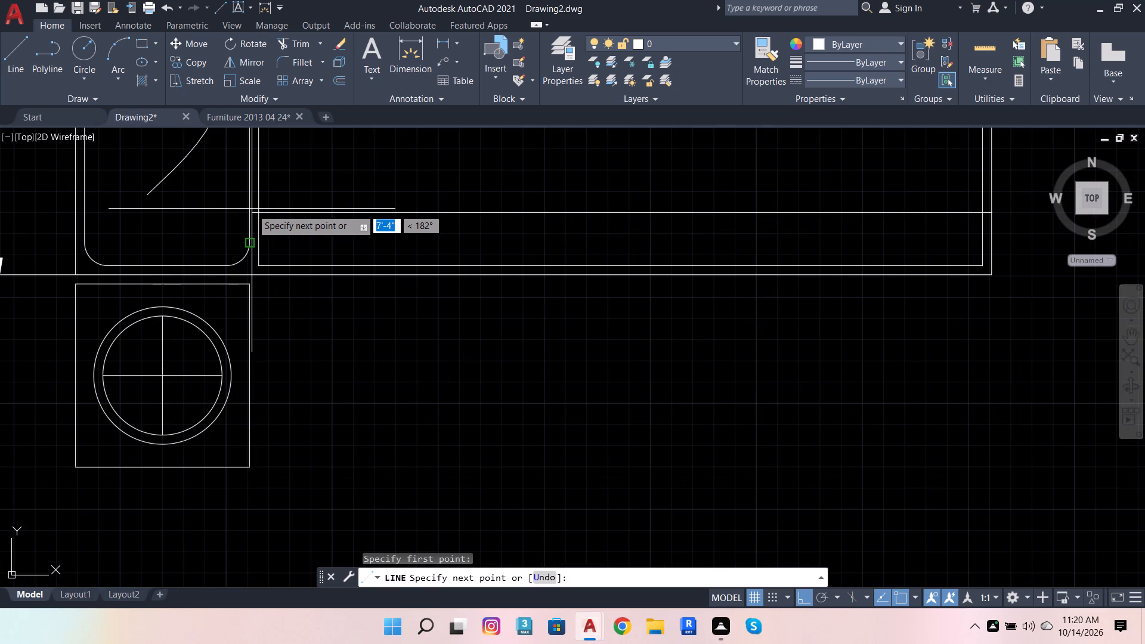
pyautogui.write("6'")
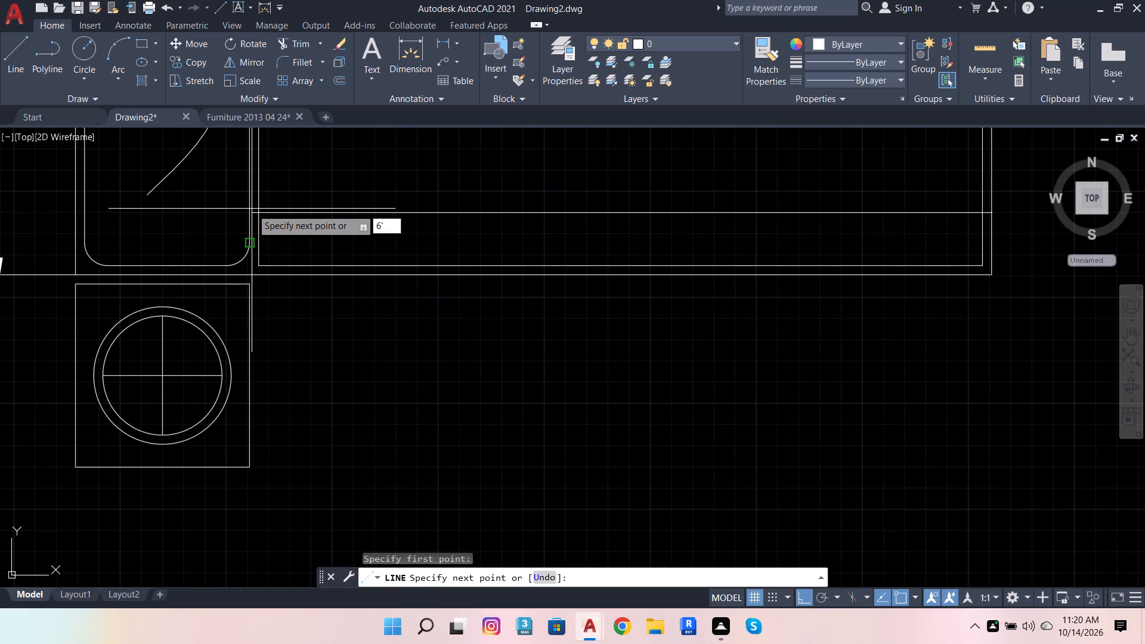
pyautogui.press('6')
pyautogui.press('Return')
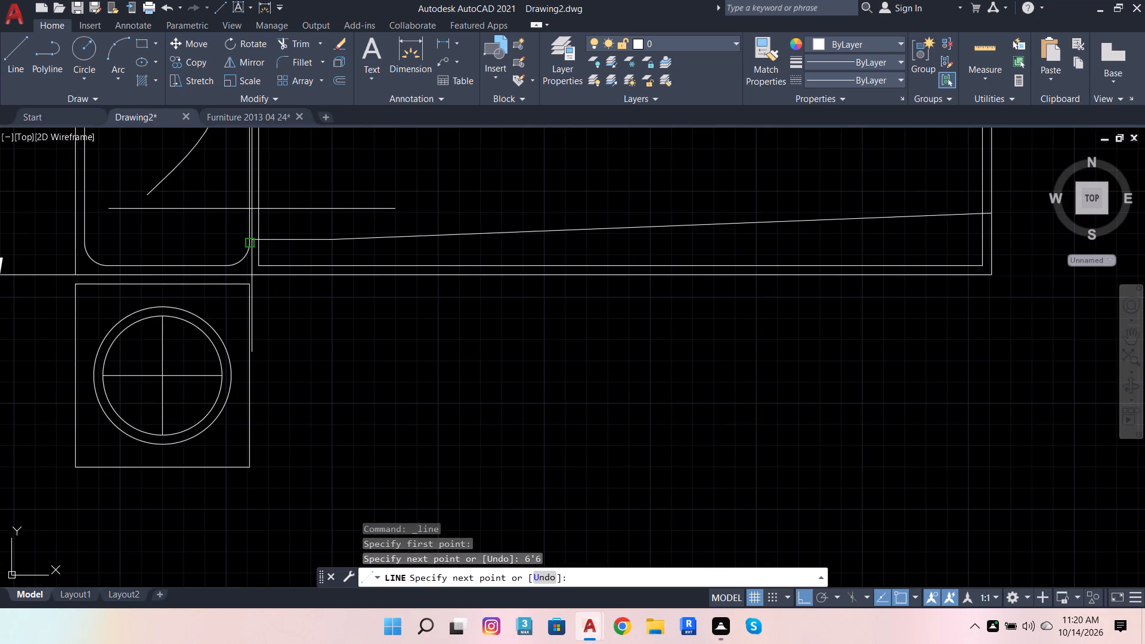
pyautogui.hotkey('ctrl', 'z')
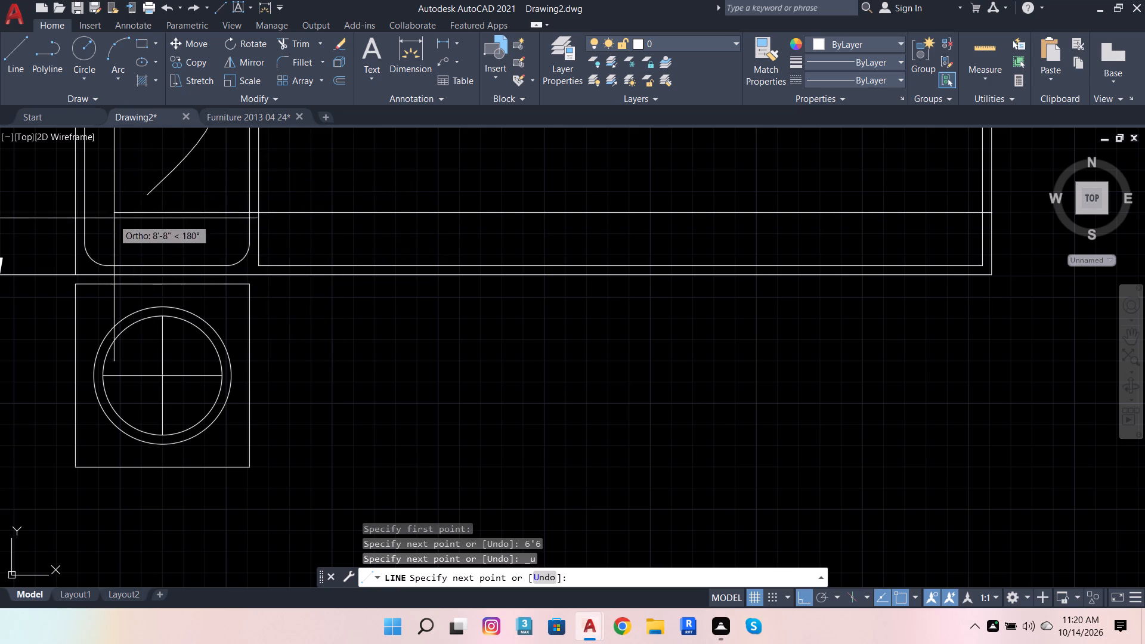
pyautogui.scroll(-3, 159, 211)
pyautogui.write("6'6")
pyautogui.press('Return')
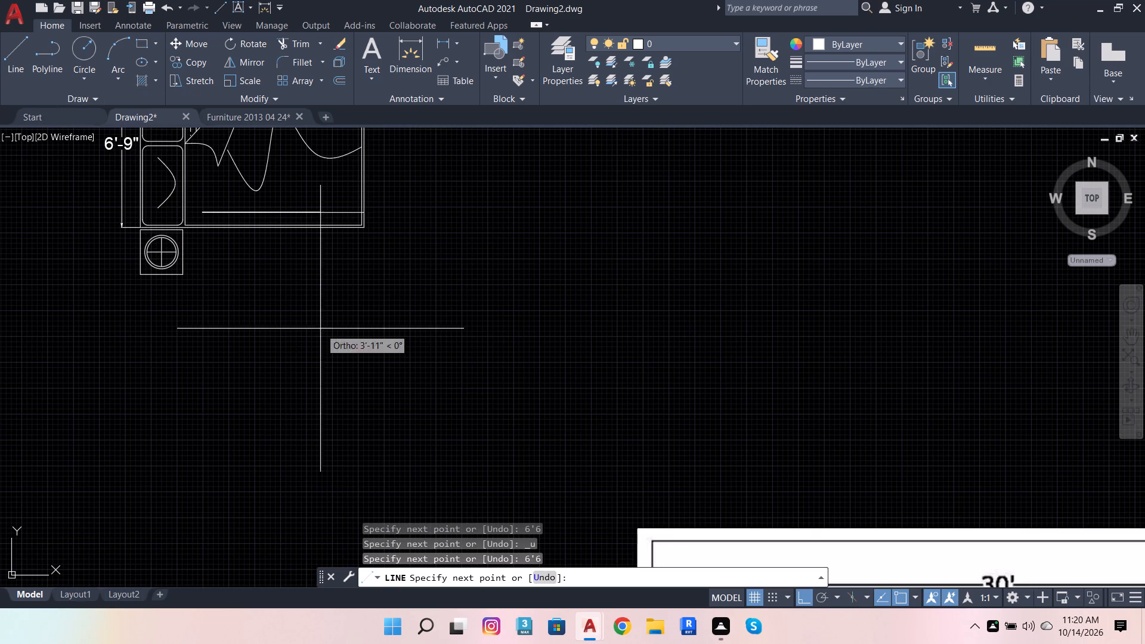
pyautogui.press('Escape')
# Scale the bed block down about the guide line's foot end so its length matches the 6'6" line, making the headboard about 4'-11".
pyautogui.click(331, 225)
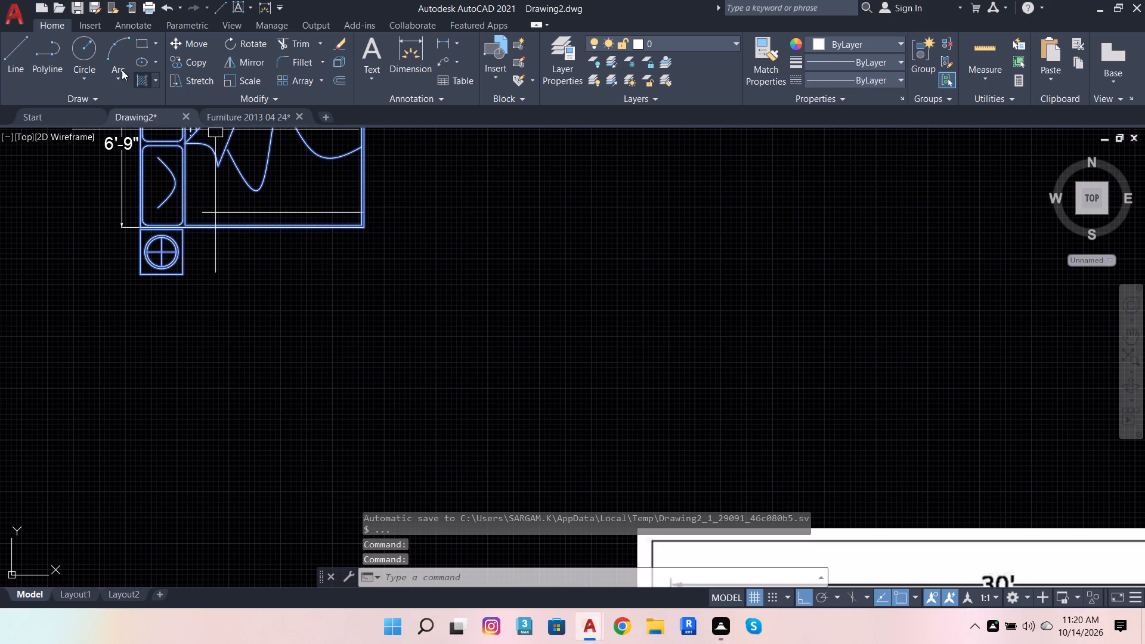
pyautogui.click(231, 82)
pyautogui.scroll(1, 363, 213)
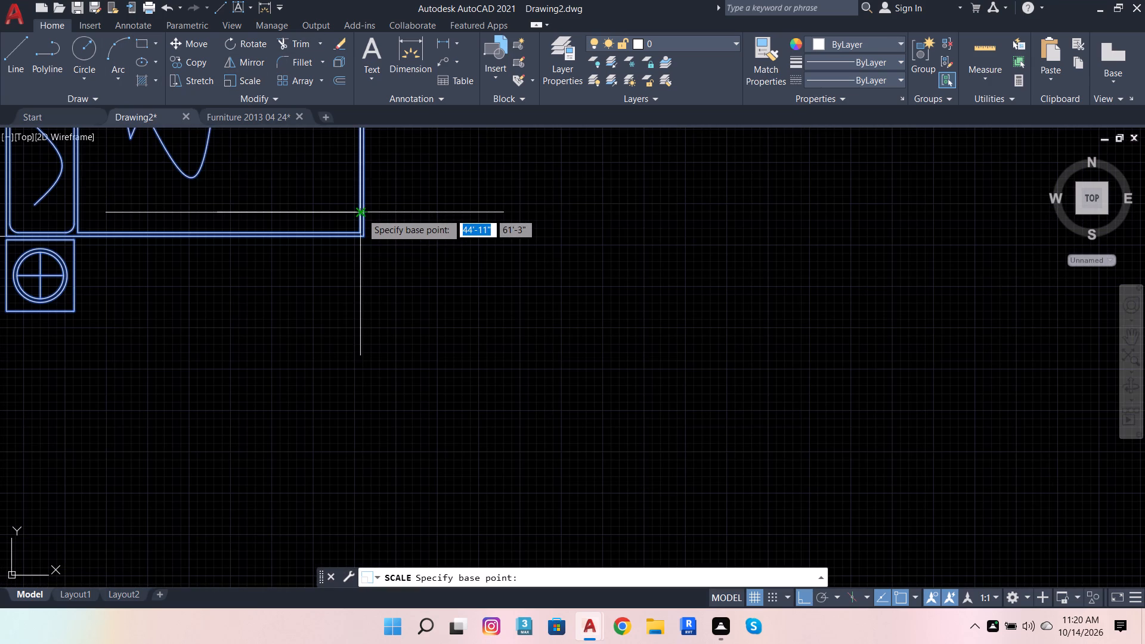
pyautogui.click(361, 214)
pyautogui.scroll(-3, 490, 227)
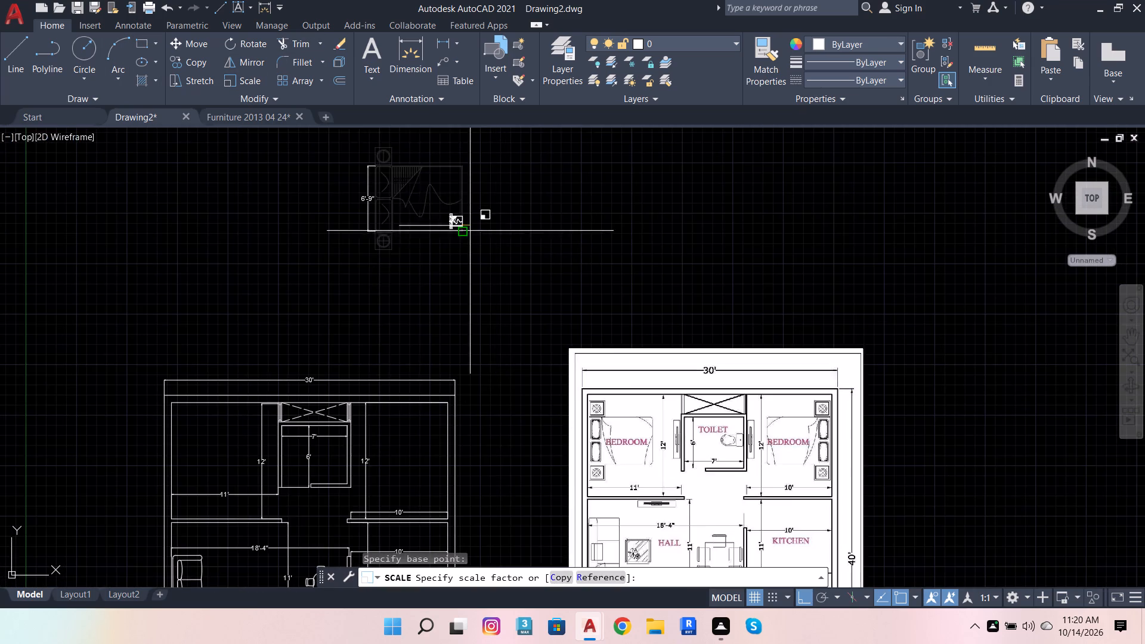
pyautogui.scroll(1, 366, 231)
pyautogui.scroll(2, 458, 250)
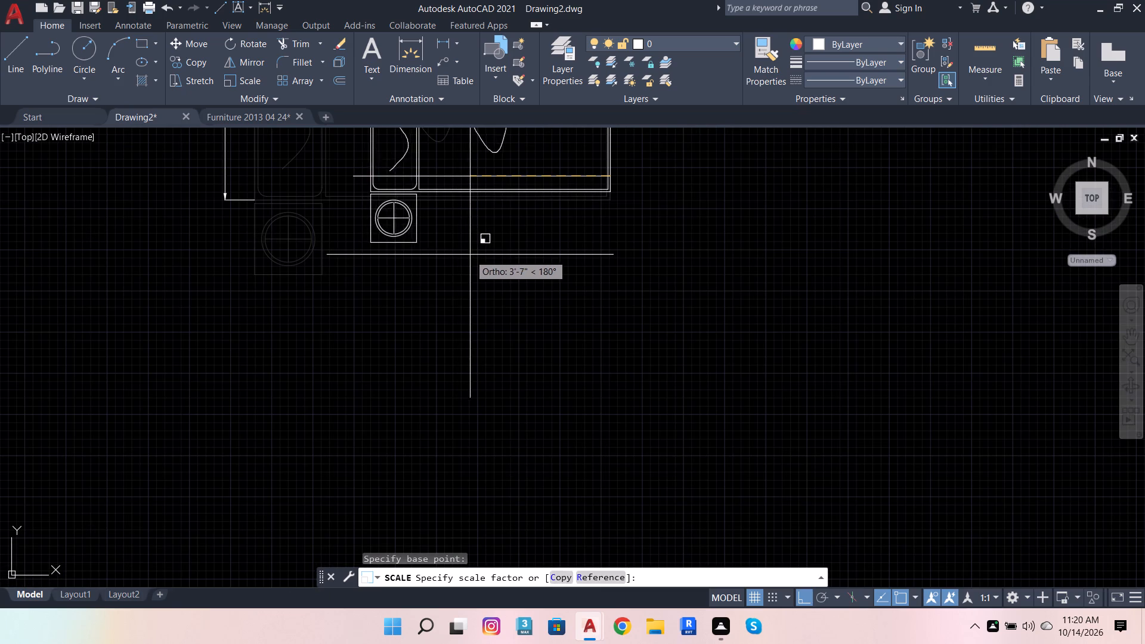
pyautogui.click(460, 253)
# Delete the headboard dimension and the horizontal guide line on the bed.
pyautogui.scroll(-2, 473, 255)
pyautogui.scroll(2, 400, 169)
pyautogui.click(425, 215)
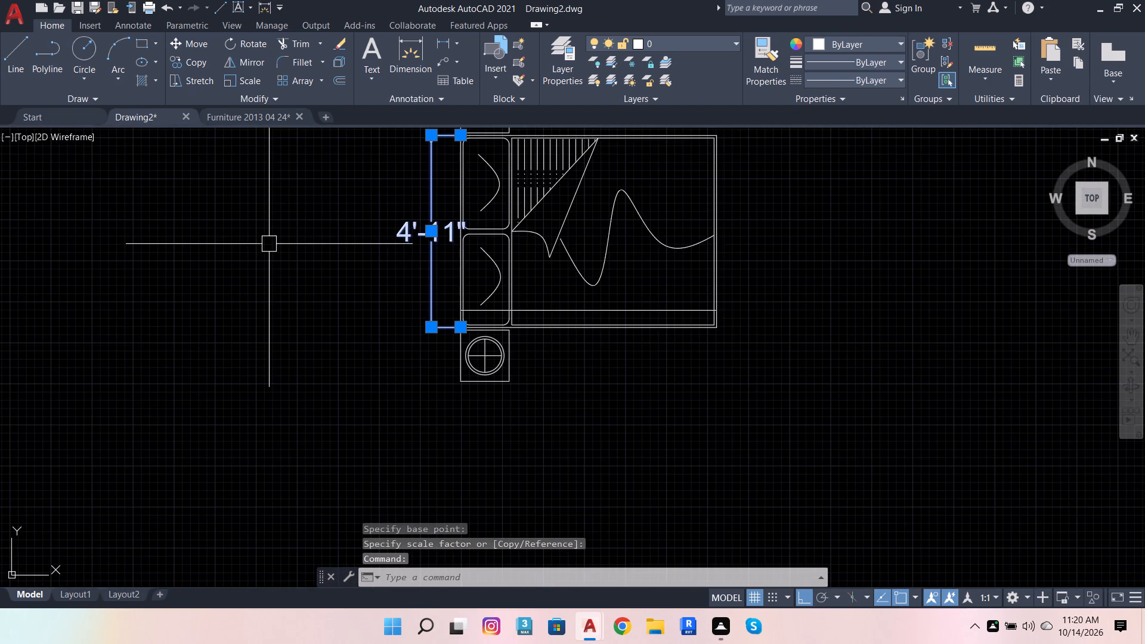
pyautogui.press('Delete')
pyautogui.click(550, 312)
pyautogui.press('Delete')
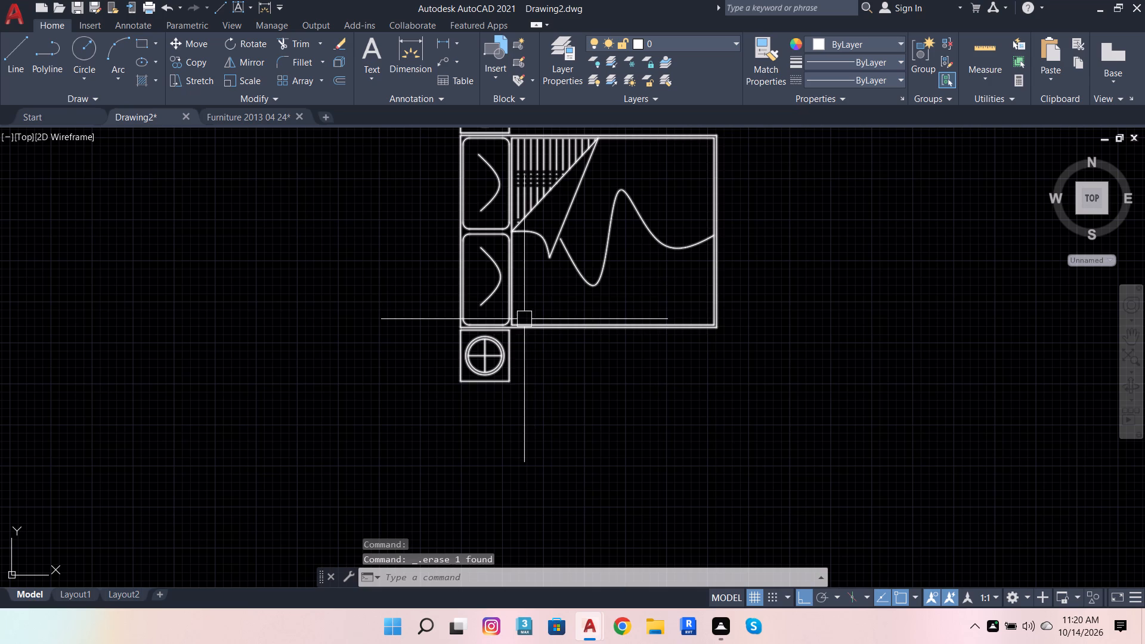
# Mirror the bed block across a vertical line just beyond its foot, keeping the original.
pyautogui.click(502, 291)
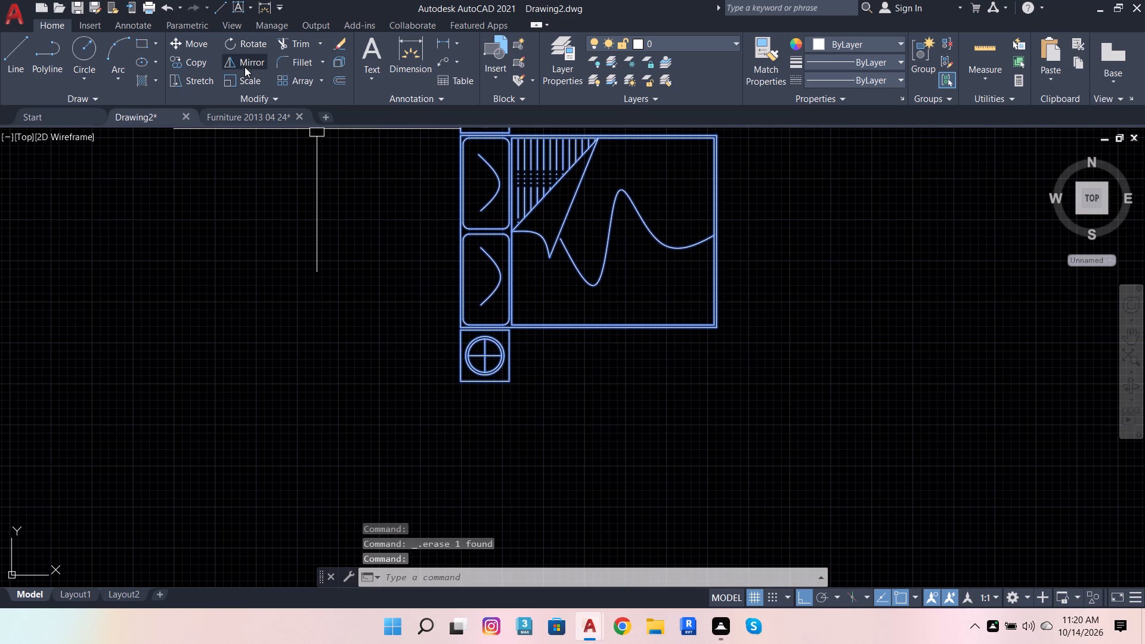
pyautogui.click(245, 67)
pyautogui.scroll(-3, 347, 291)
pyautogui.scroll(1, 507, 290)
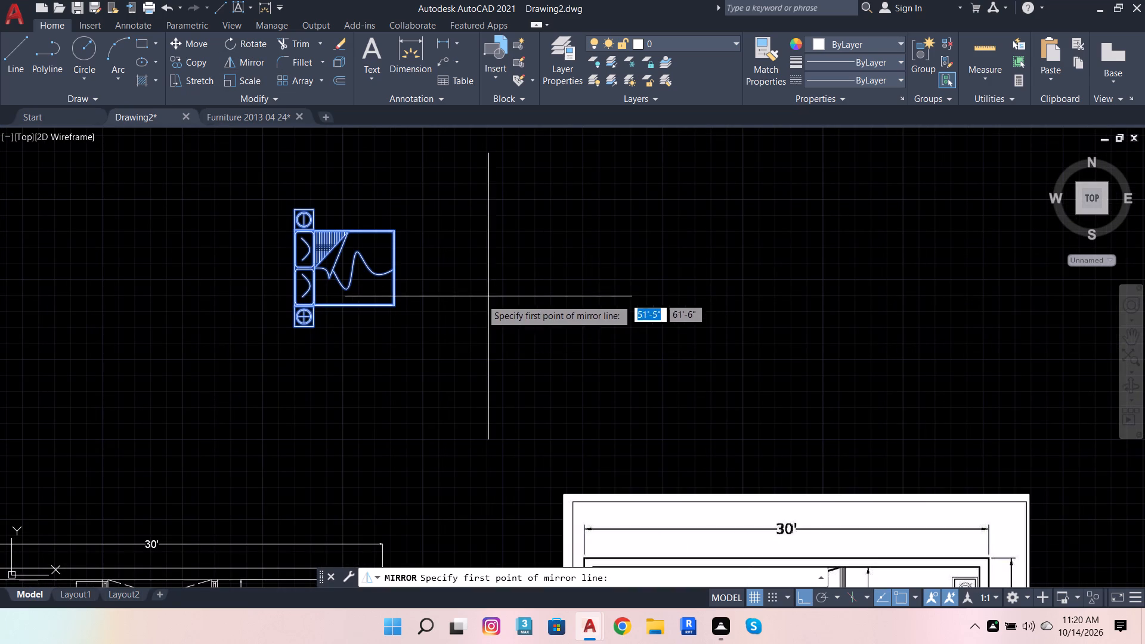
pyautogui.click(416, 308)
pyautogui.click(425, 374)
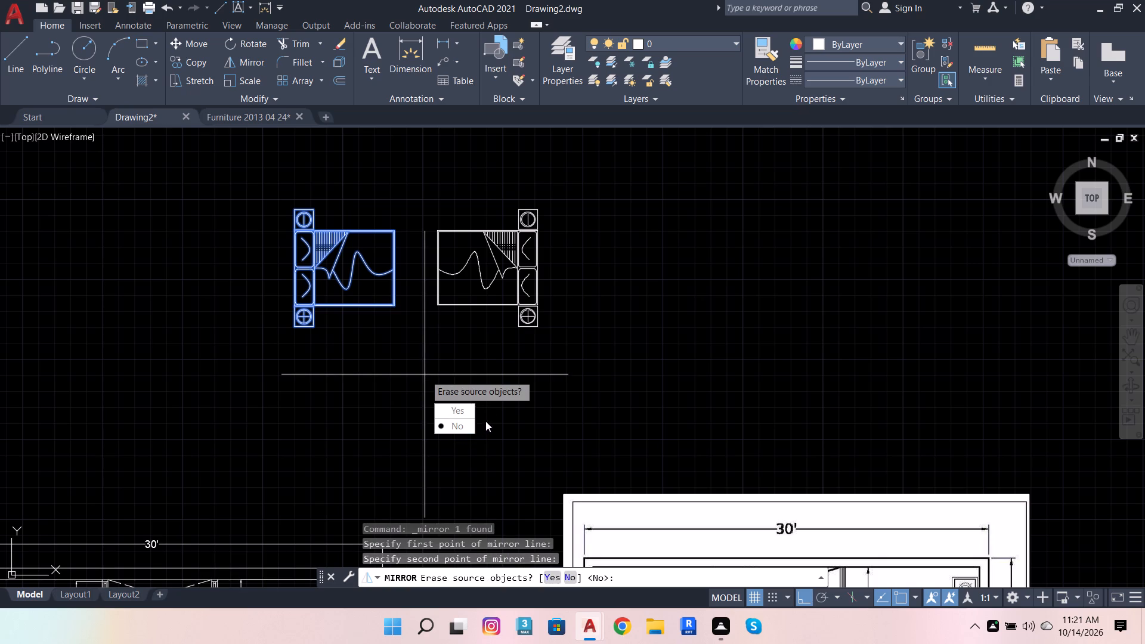
pyautogui.moveTo(467, 428); pyautogui.dragTo(425, 374)
# With Ortho off, move the original bed into the upper-left bedroom, placing its lower nightstand corner on the left wall at the 11' dimension.
pyautogui.click(331, 256)
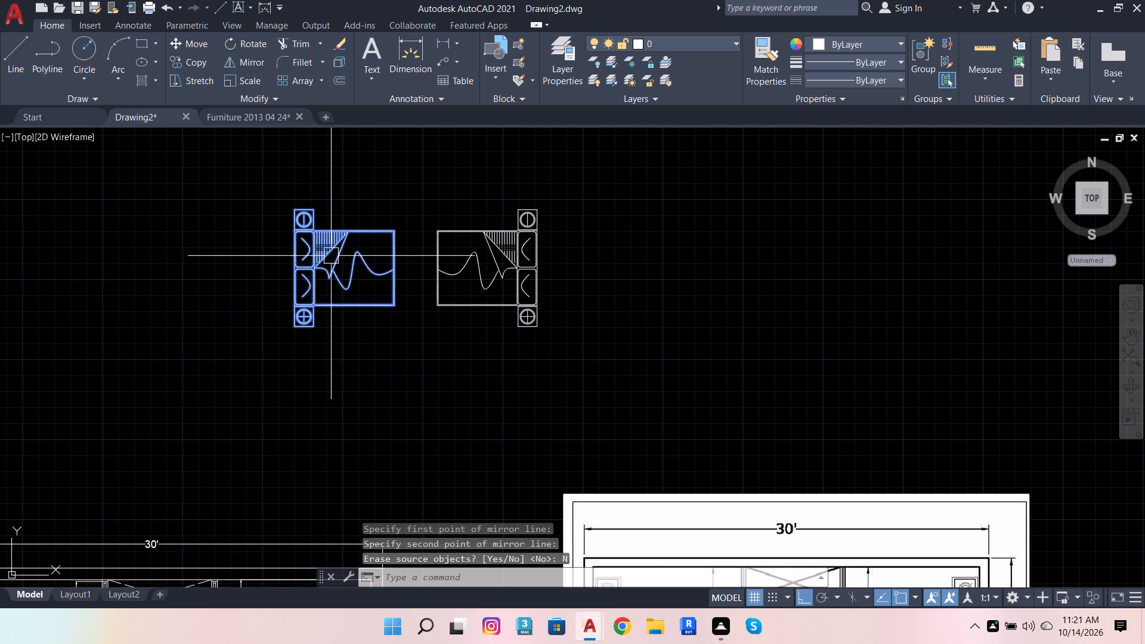
pyautogui.click(173, 47)
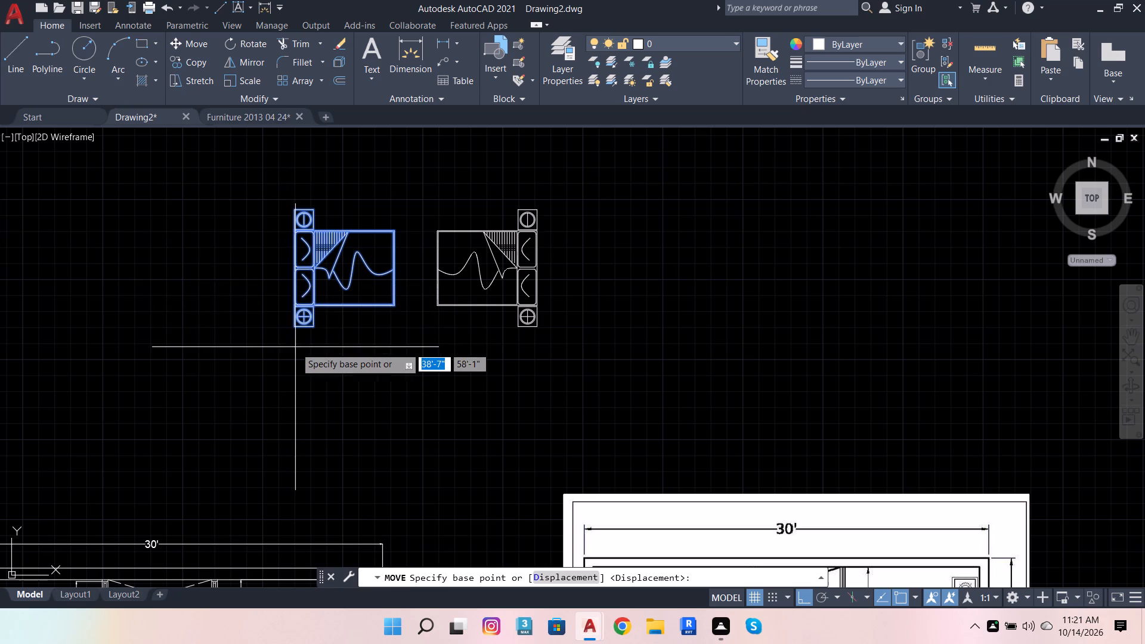
pyautogui.click(291, 323)
pyautogui.scroll(-3, 310, 280)
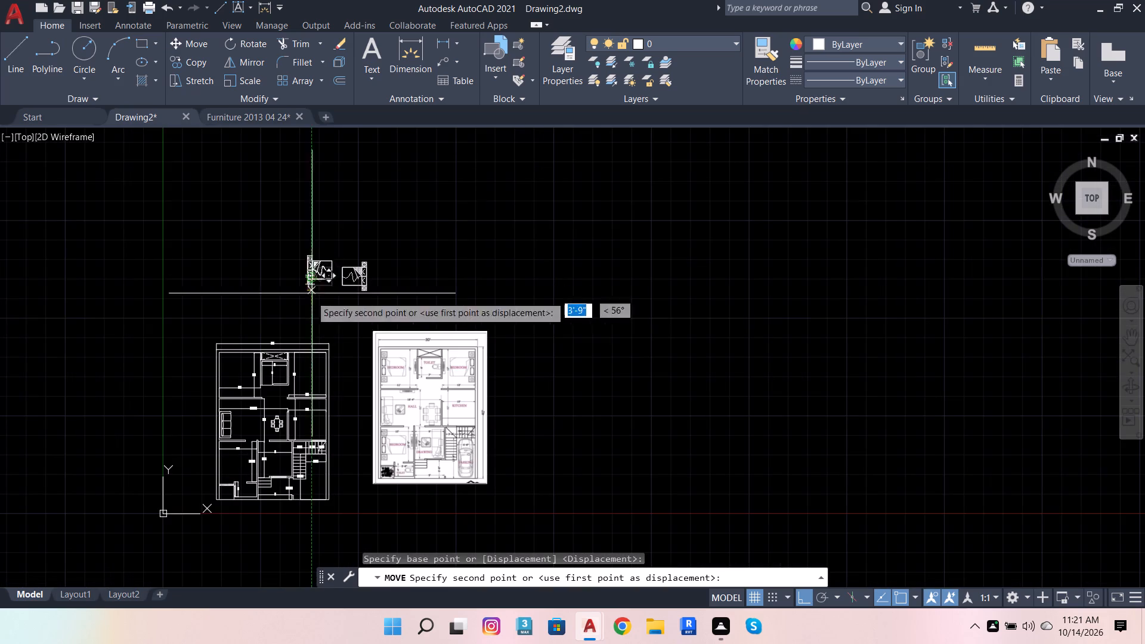
pyautogui.click(803, 593)
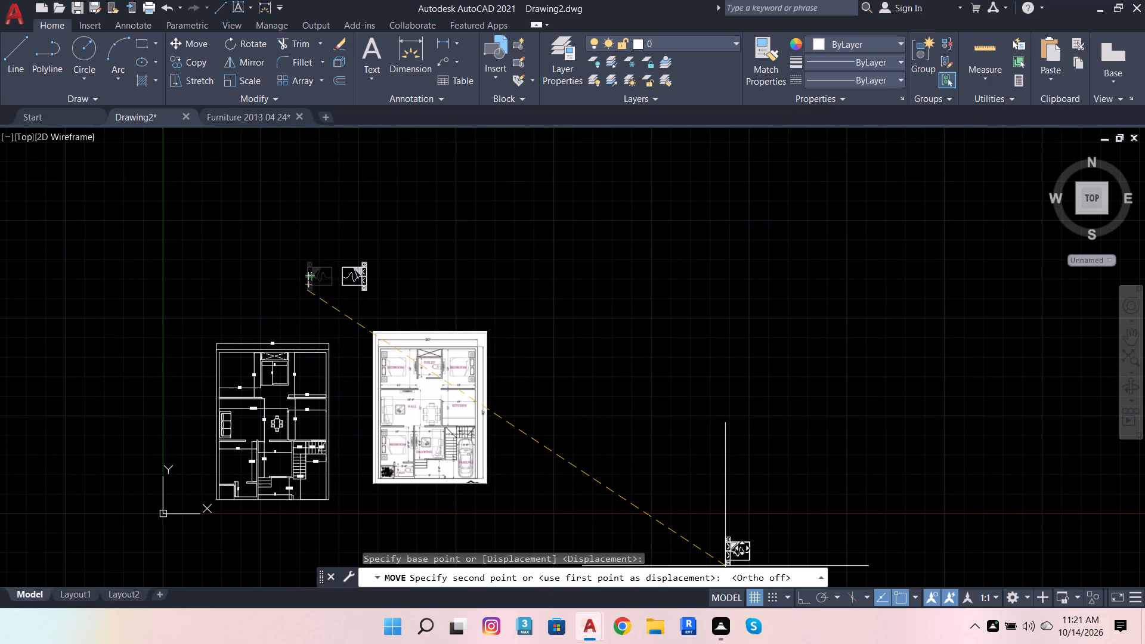
pyautogui.scroll(-2, 581, 415)
pyautogui.scroll(2, 489, 410)
pyautogui.scroll(3, 383, 392)
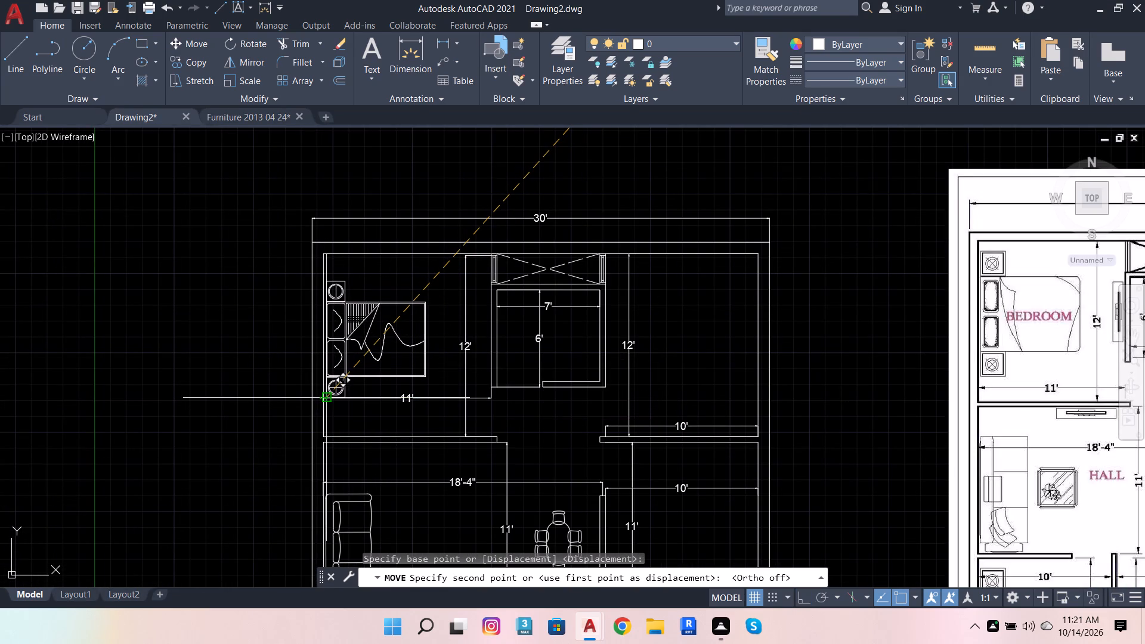
pyautogui.scroll(2, 327, 395)
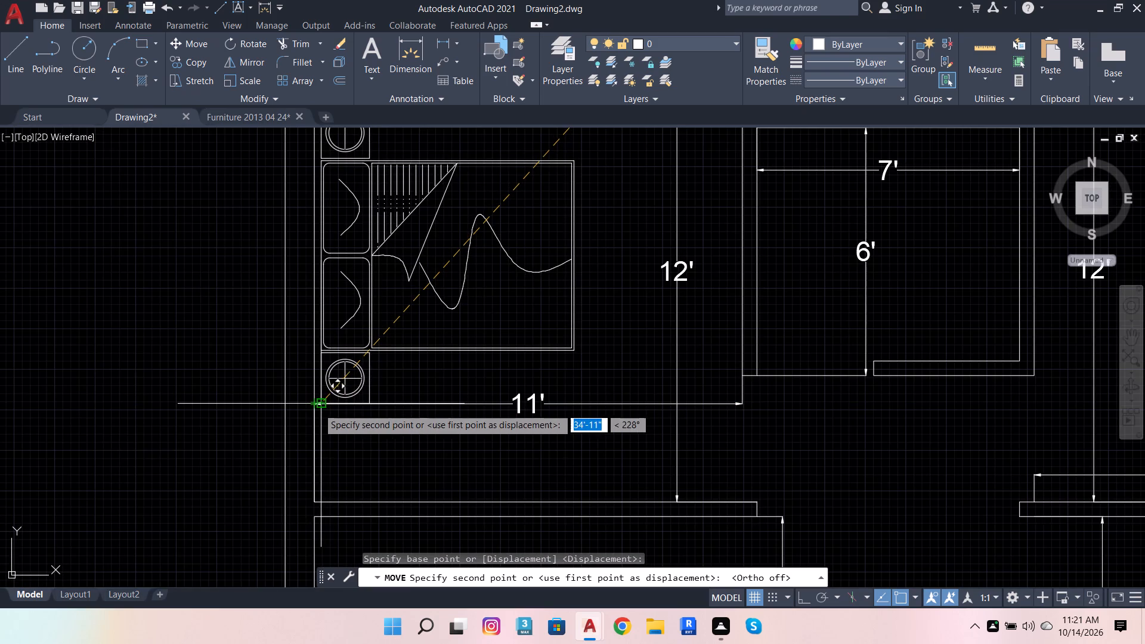
pyautogui.scroll(4, 318, 408)
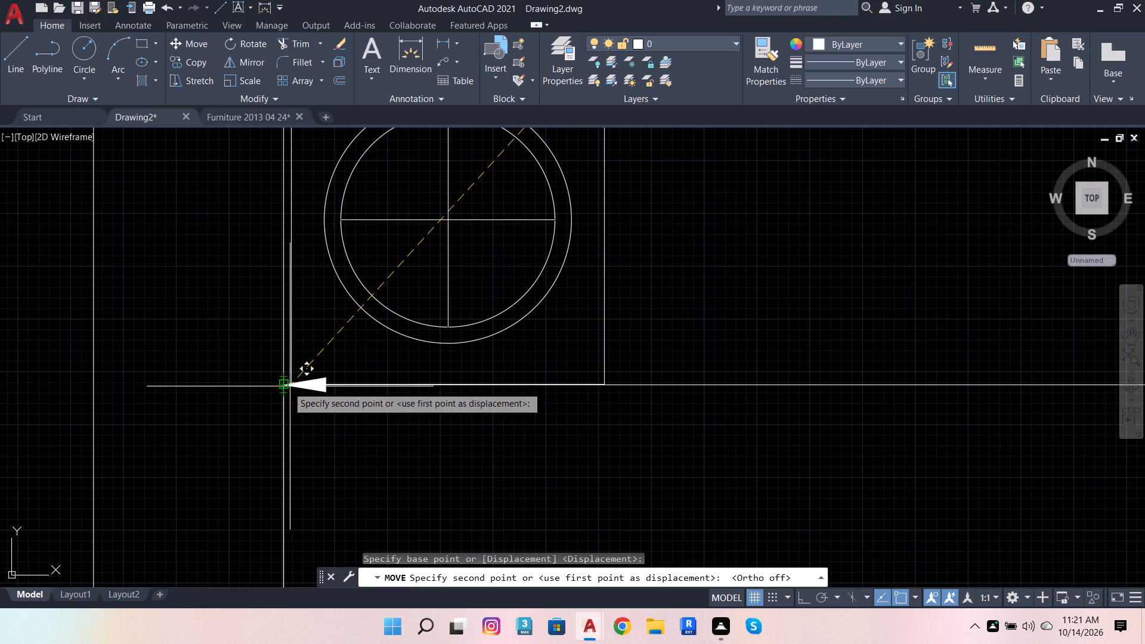
pyautogui.click(282, 386)
# Move the upper-left bedroom's bed slightly right from its lower nightstand corner, leaving a small gap to the wall.
pyautogui.scroll(-1, 363, 403)
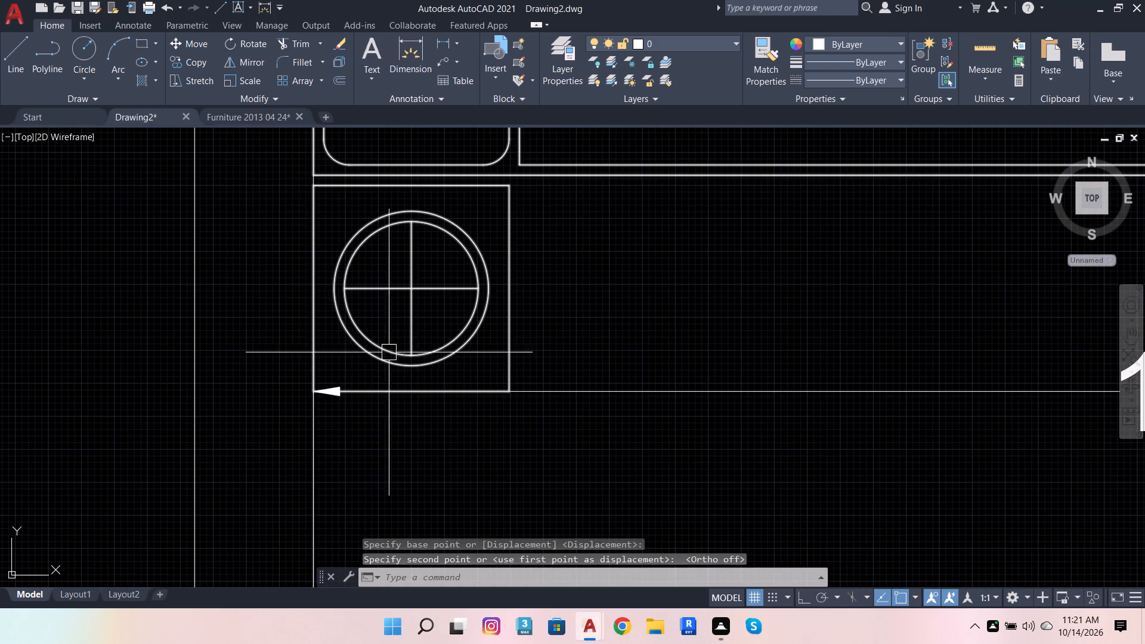
pyautogui.click(392, 350)
pyautogui.click(185, 43)
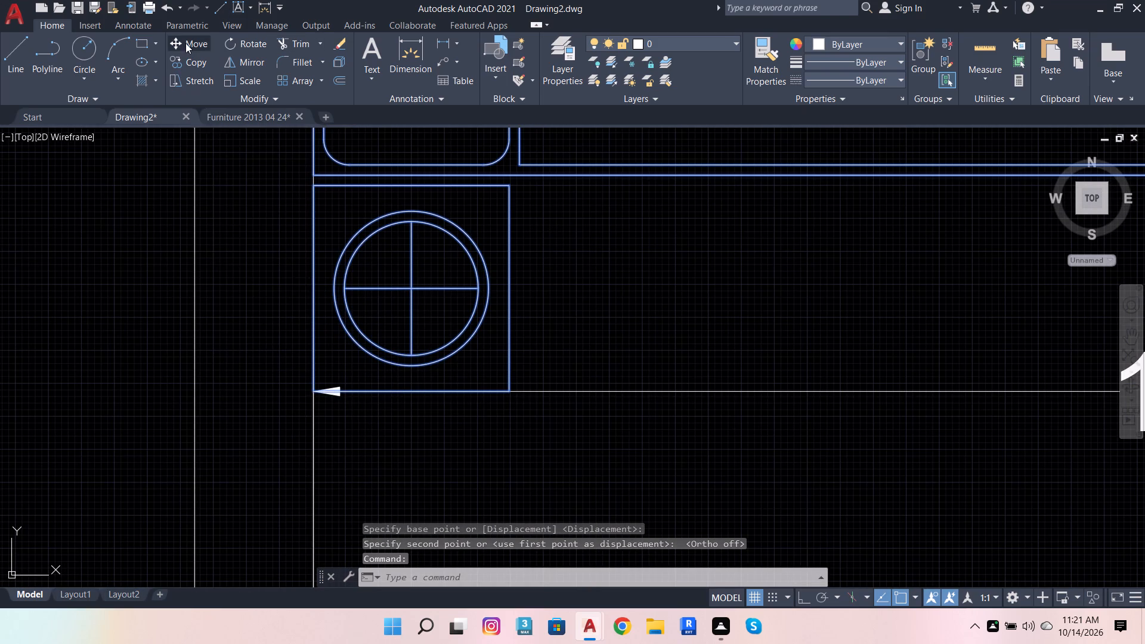
pyautogui.click(314, 391)
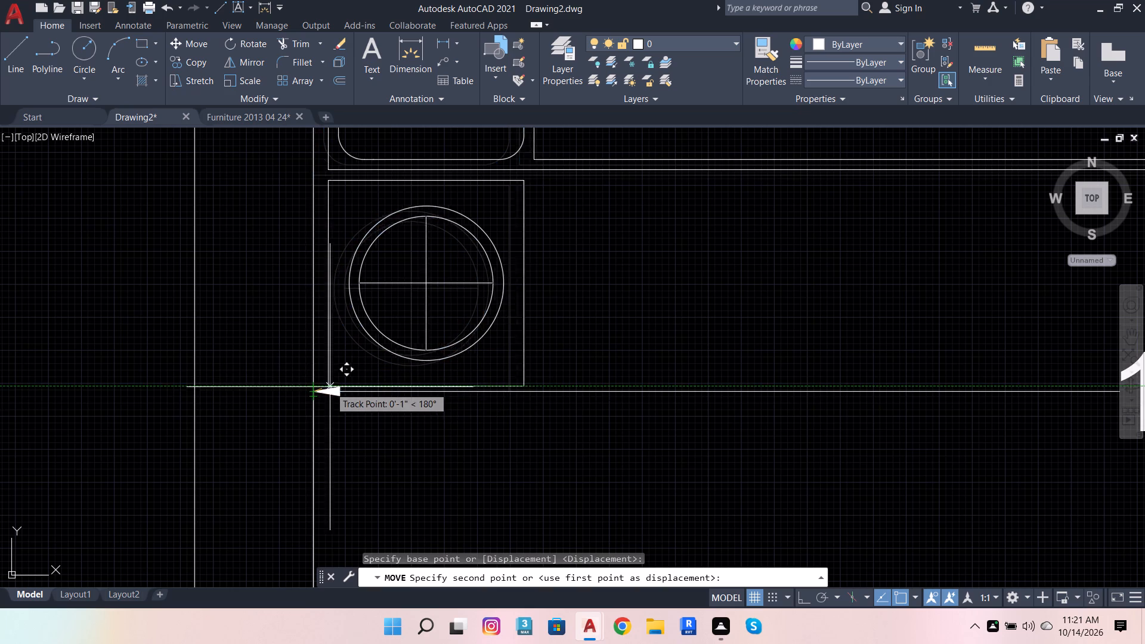
pyautogui.click(341, 394)
# Move the mirrored bed into the upper-right bedroom, placing its lower outer nightstand corner at the base of the 10' dimension's right arrowhead.
pyautogui.scroll(-2, 347, 358)
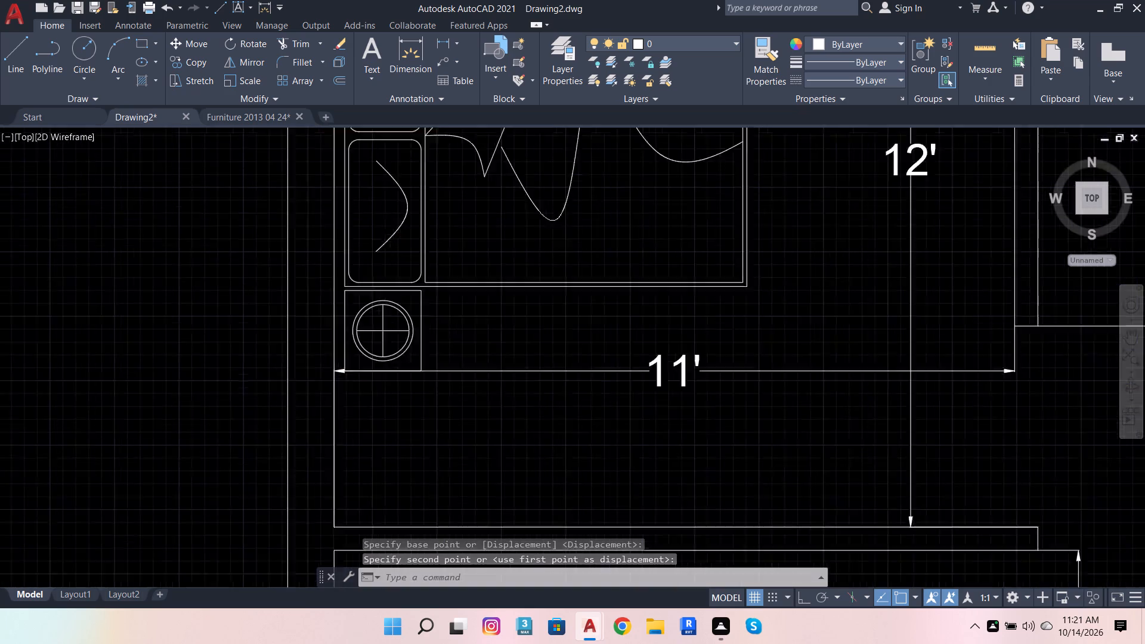
pyautogui.scroll(-4, 347, 358)
pyautogui.scroll(1, 360, 357)
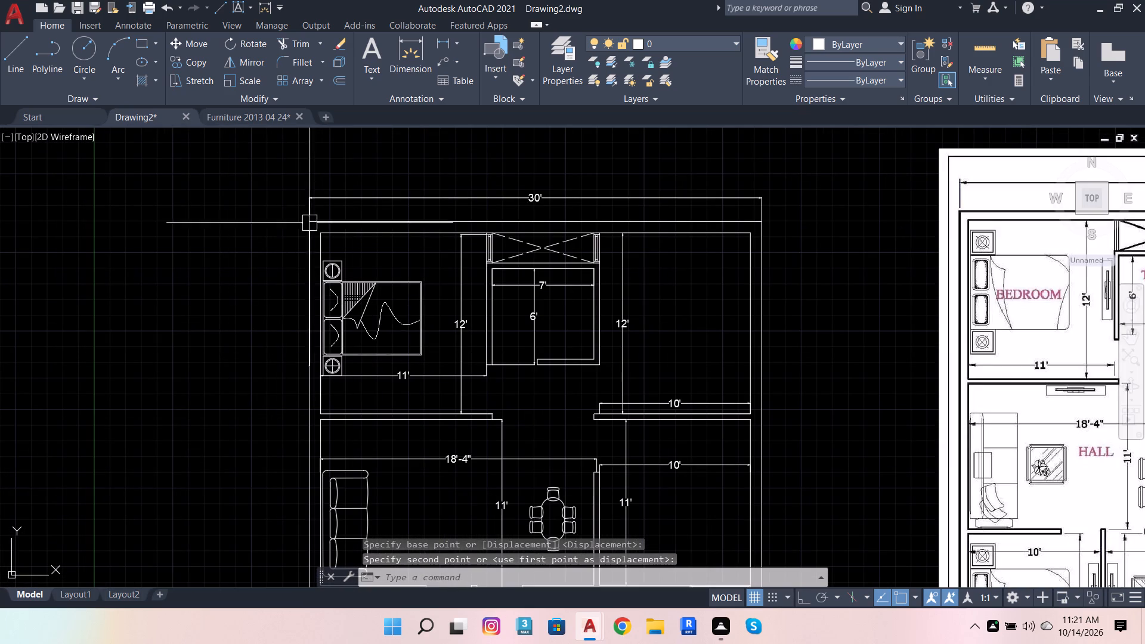
pyautogui.scroll(-3, 404, 175)
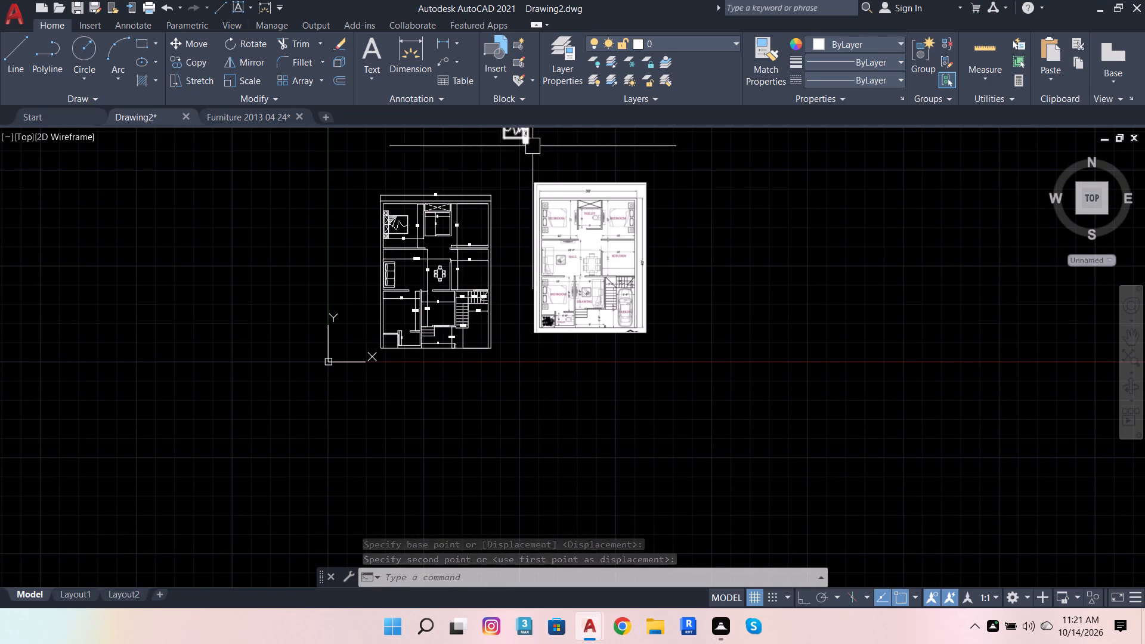
pyautogui.click(530, 144)
pyautogui.click(167, 44)
pyautogui.click(188, 39)
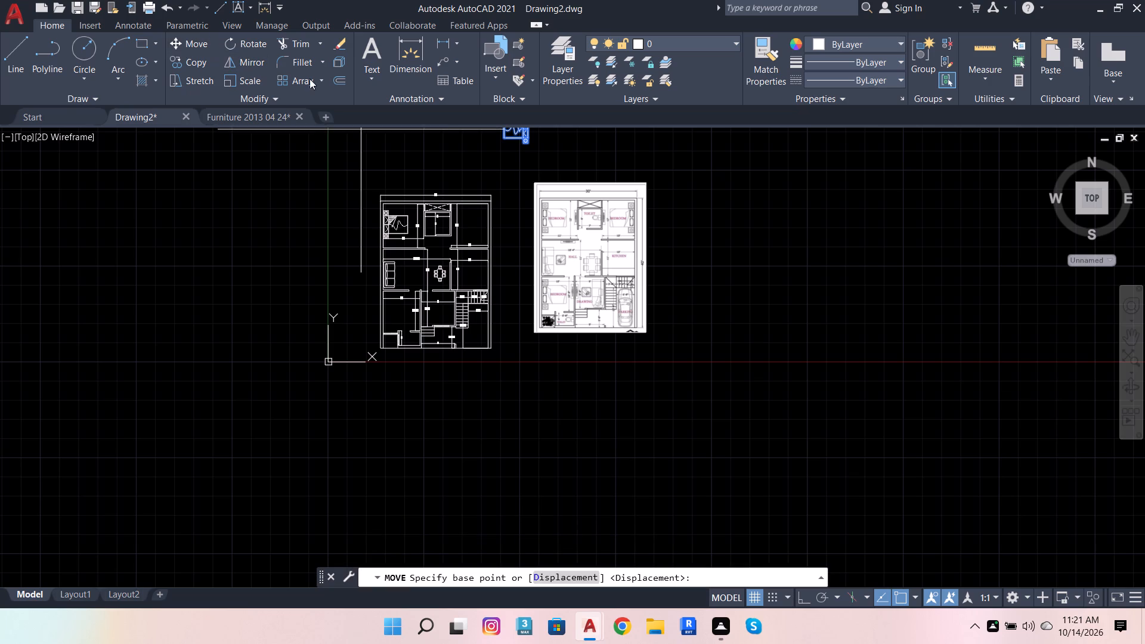
pyautogui.scroll(3, 531, 135)
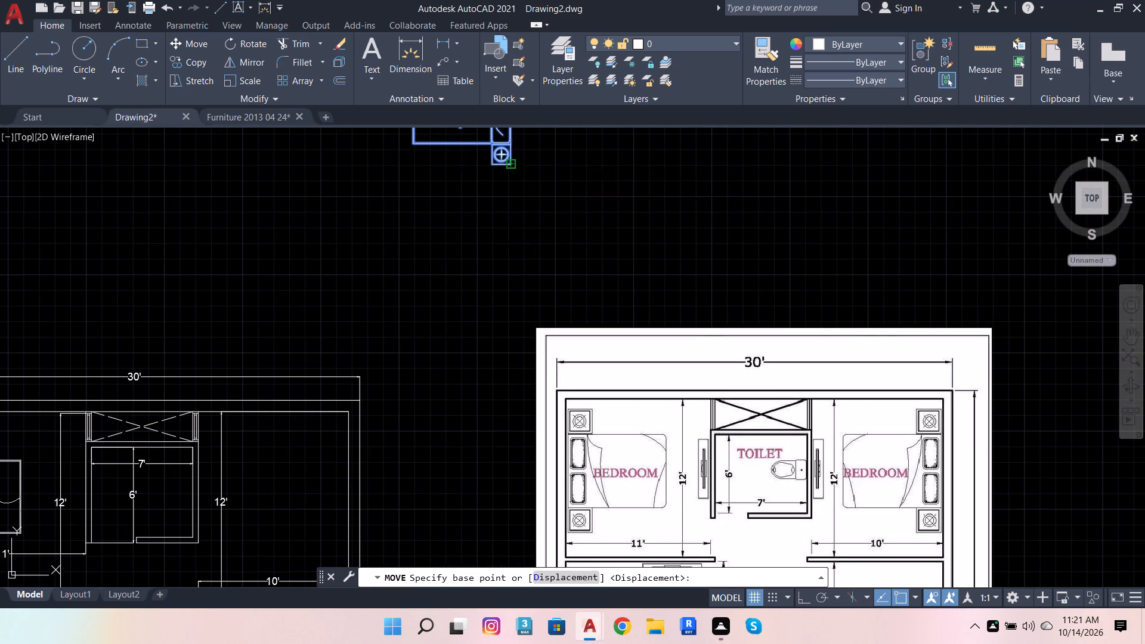
pyautogui.click(509, 168)
pyautogui.scroll(-1, 568, 179)
pyautogui.scroll(3, 401, 408)
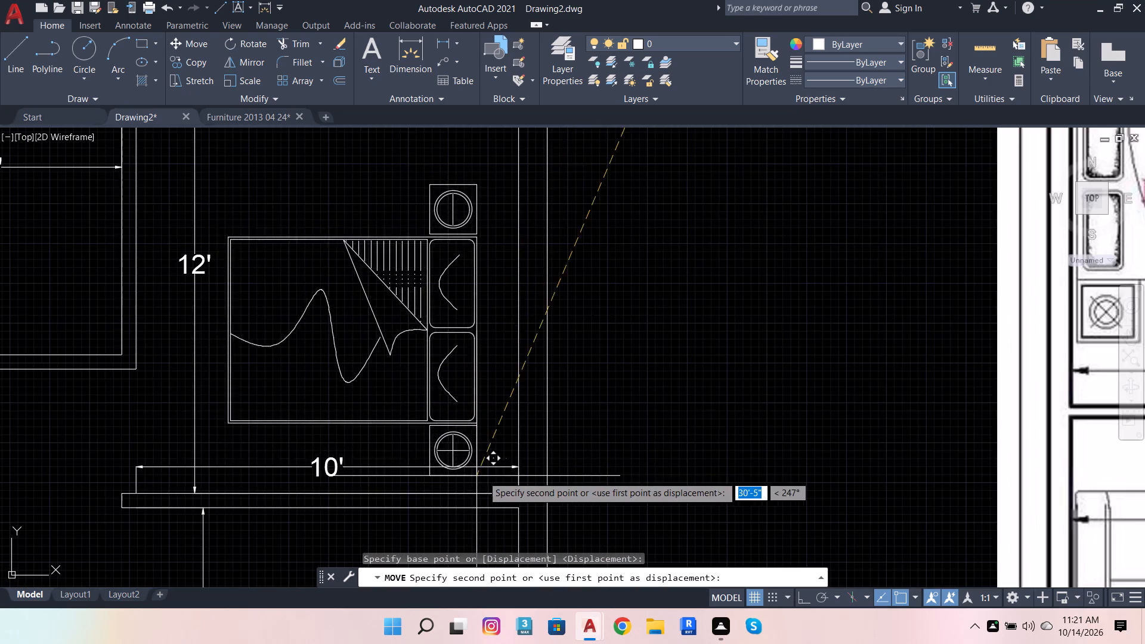
pyautogui.scroll(4, 488, 476)
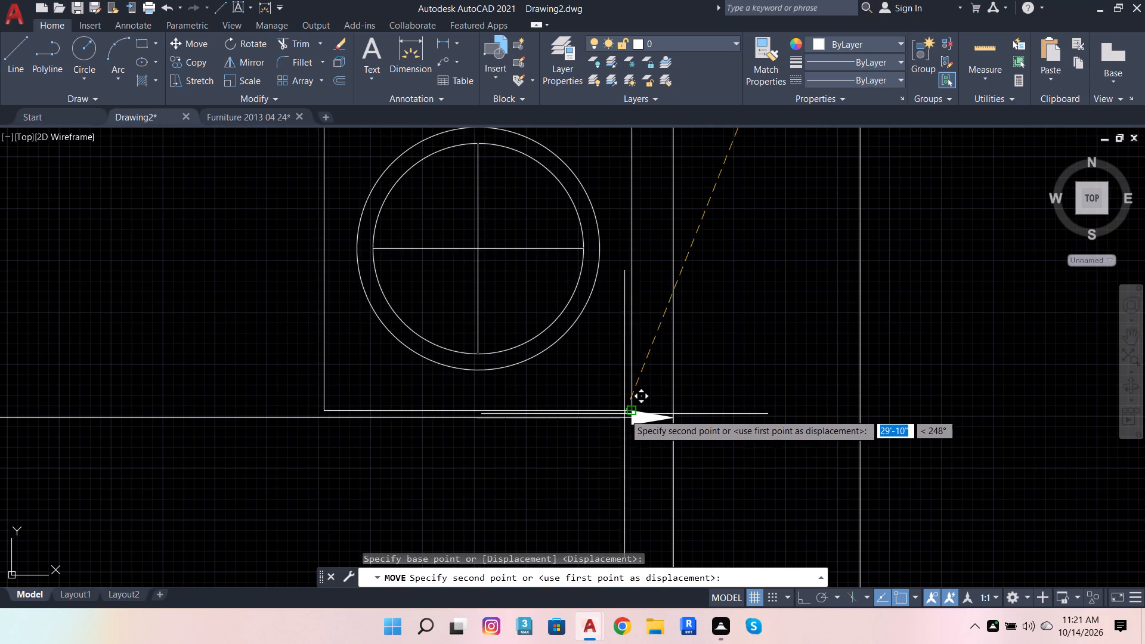
pyautogui.scroll(3, 622, 416)
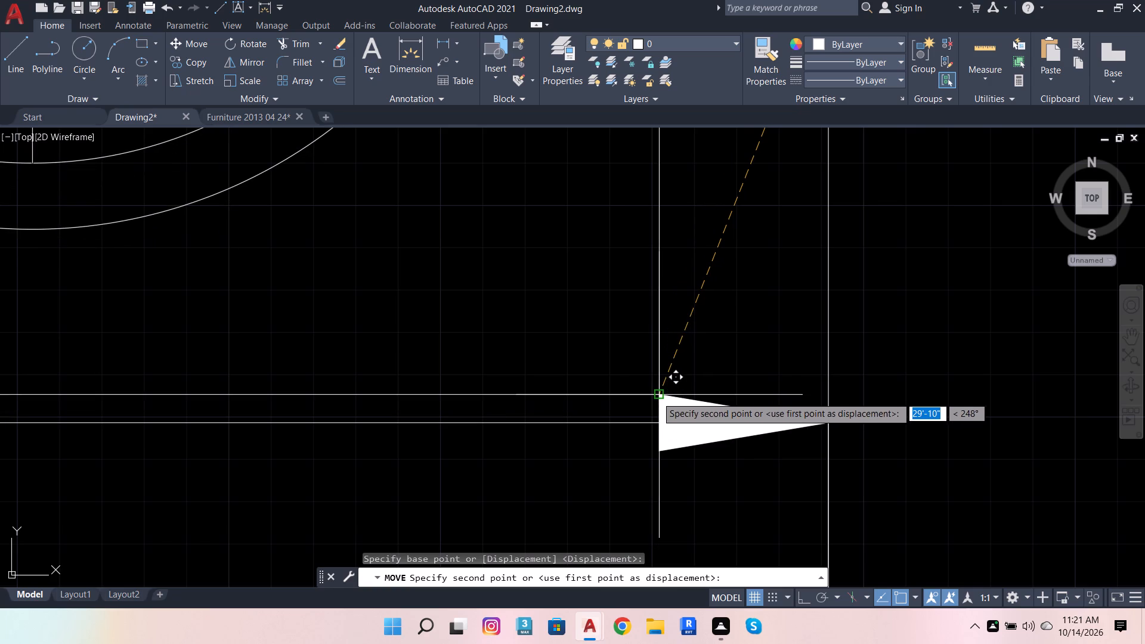
pyautogui.click(655, 394)
# With Ortho on, move the upper-right bedroom's bed straight up along the right wall from its lower outer nightstand corner.
pyautogui.scroll(-8, 700, 401)
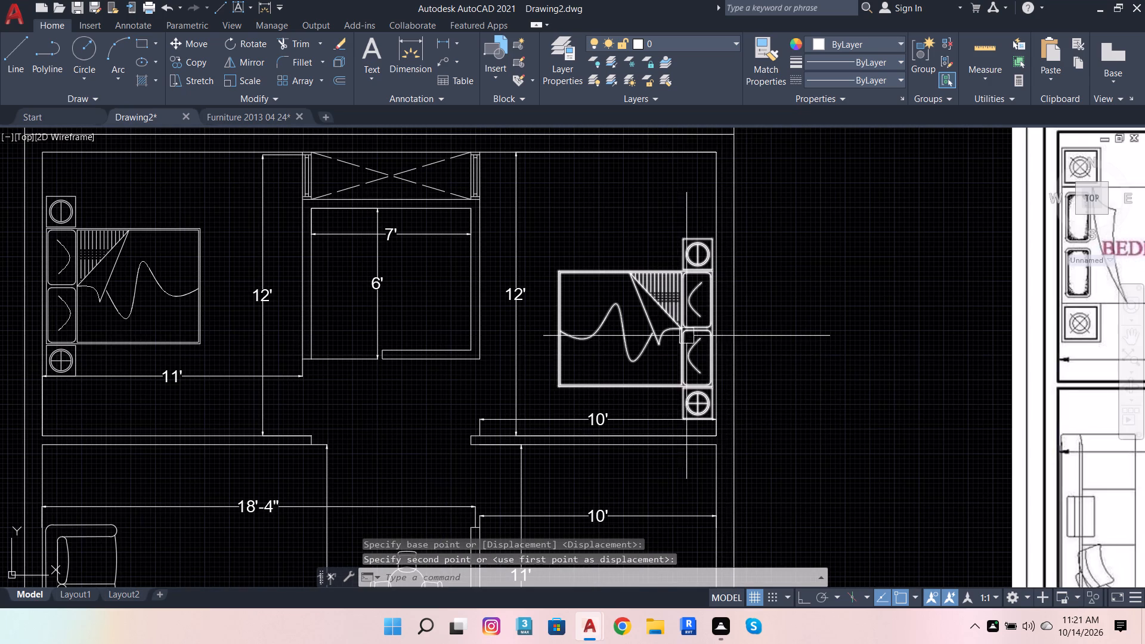
pyautogui.scroll(1, 720, 425)
pyautogui.scroll(-2, 682, 438)
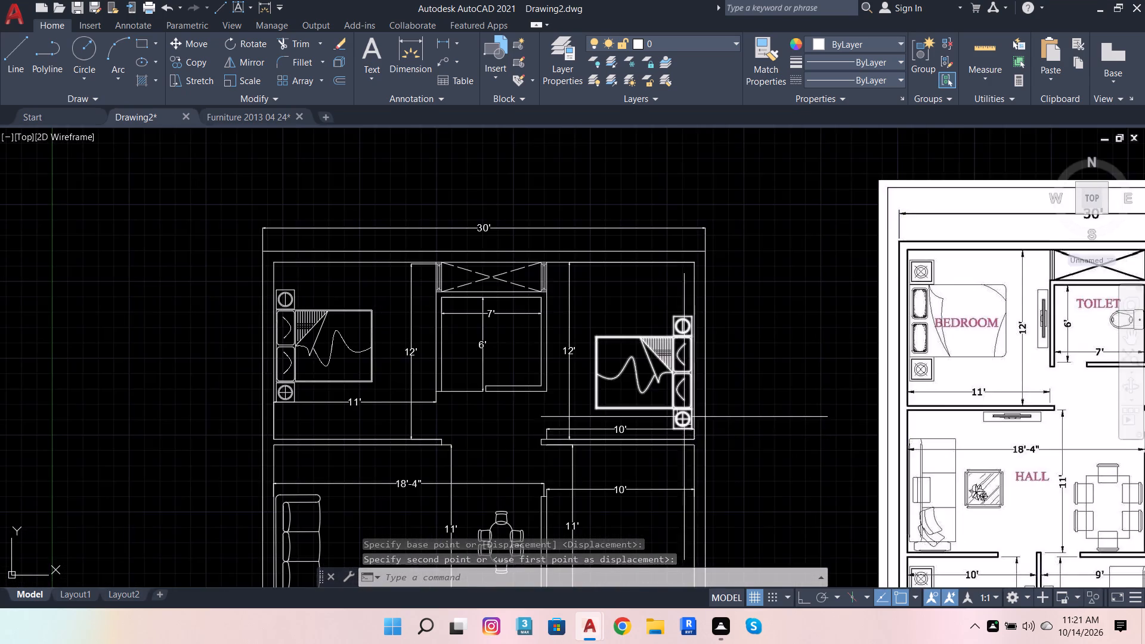
pyautogui.scroll(3, 691, 404)
pyautogui.click(646, 416)
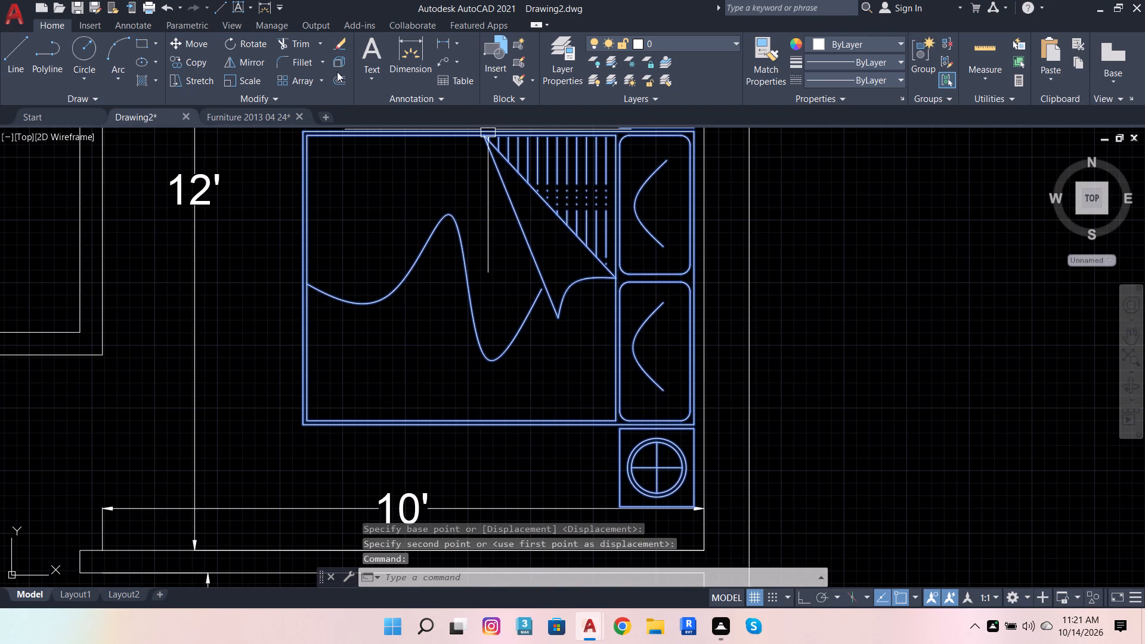
pyautogui.click(184, 44)
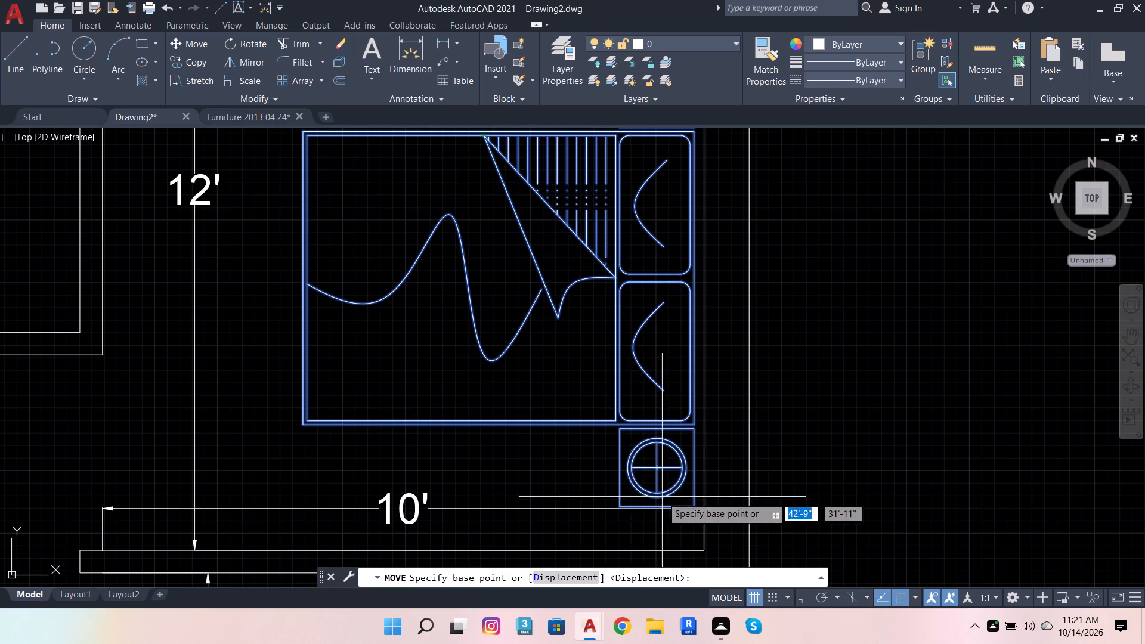
pyautogui.scroll(4, 680, 501)
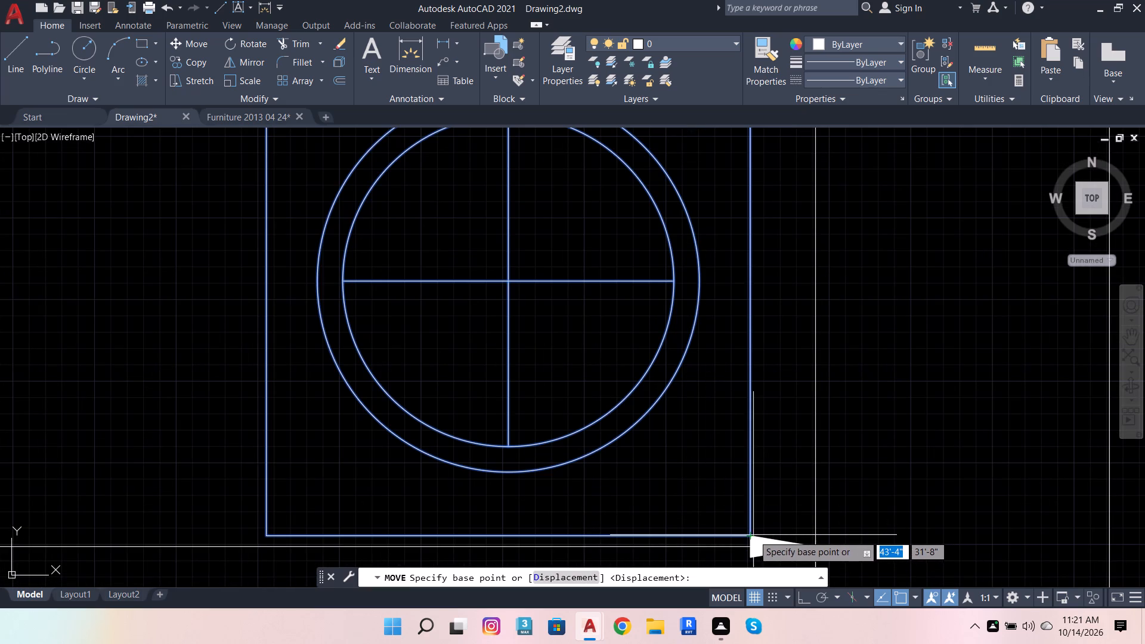
pyautogui.click(748, 535)
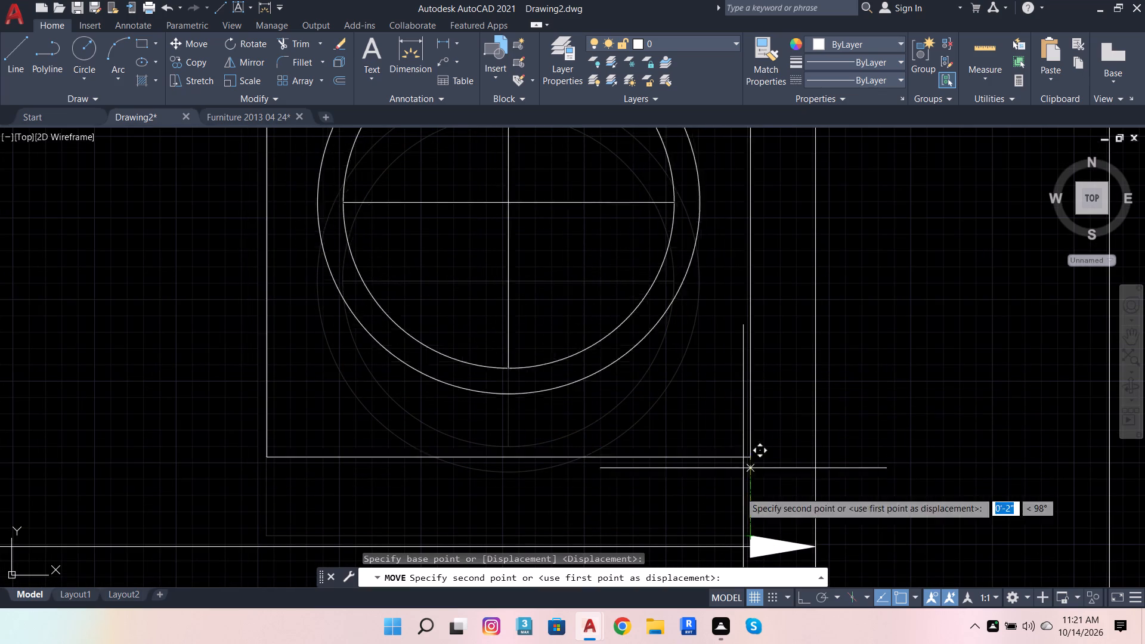
pyautogui.click(800, 597)
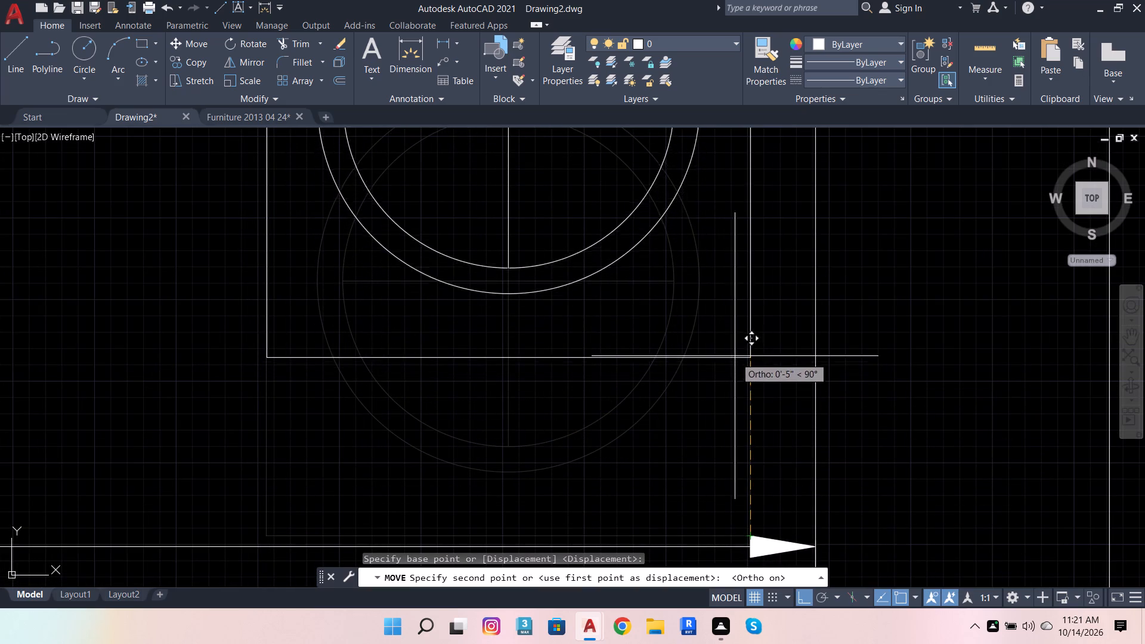
pyautogui.scroll(-3, 751, 396)
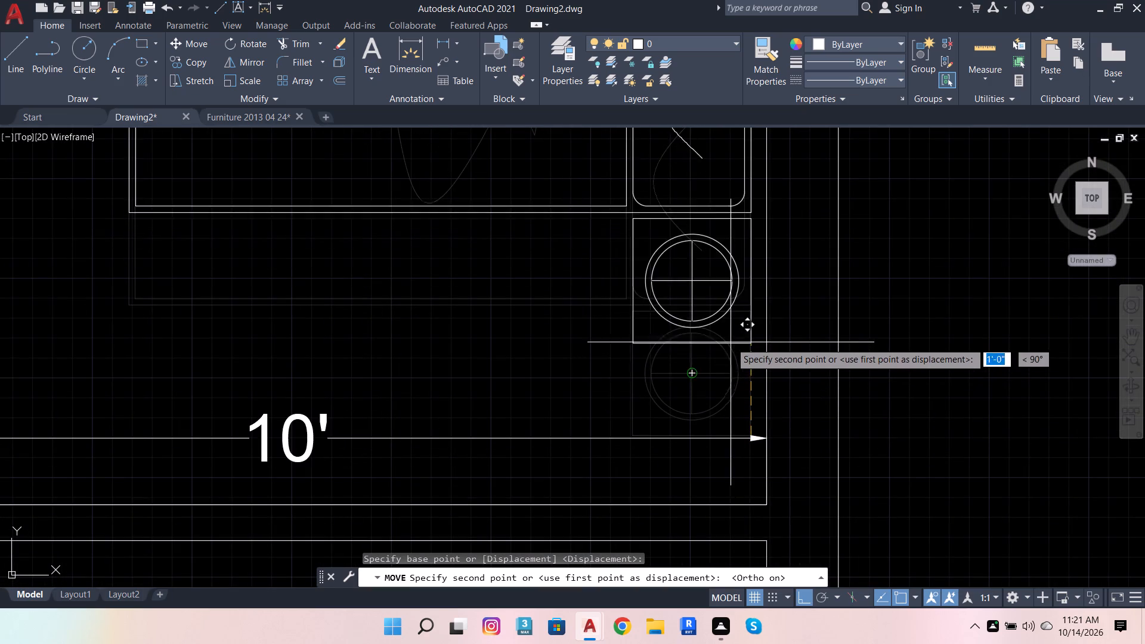
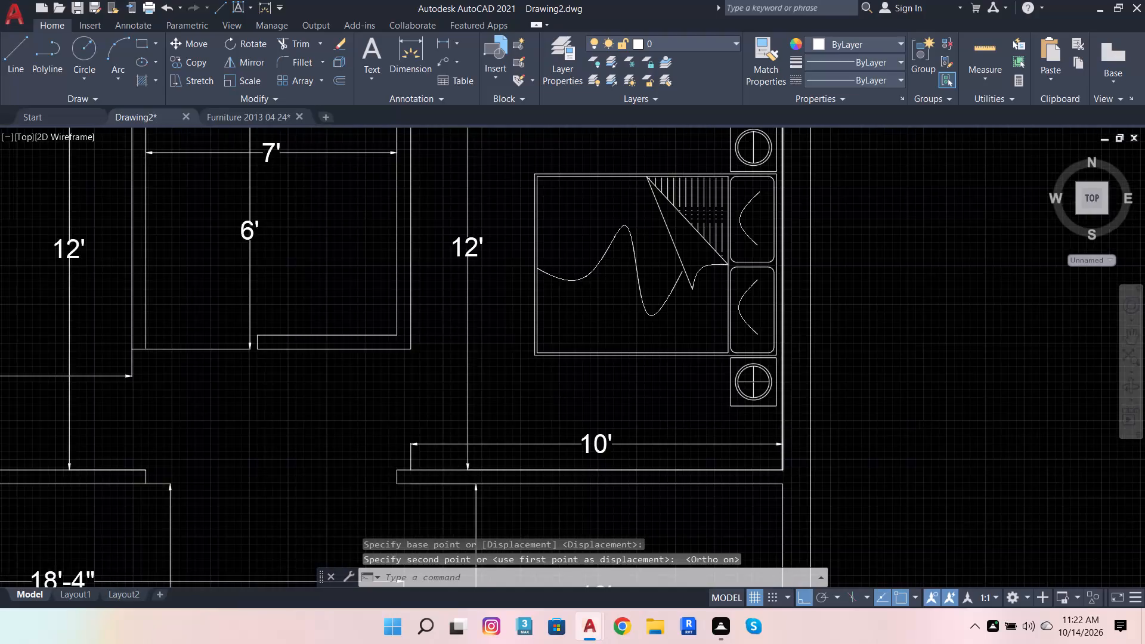
# With Ortho on, copy the upper-left bedroom's bed about 23'-4" straight down into the lower-left bedroom, from its lower outer nightstand corner.
pyautogui.scroll(-4, 759, 328)
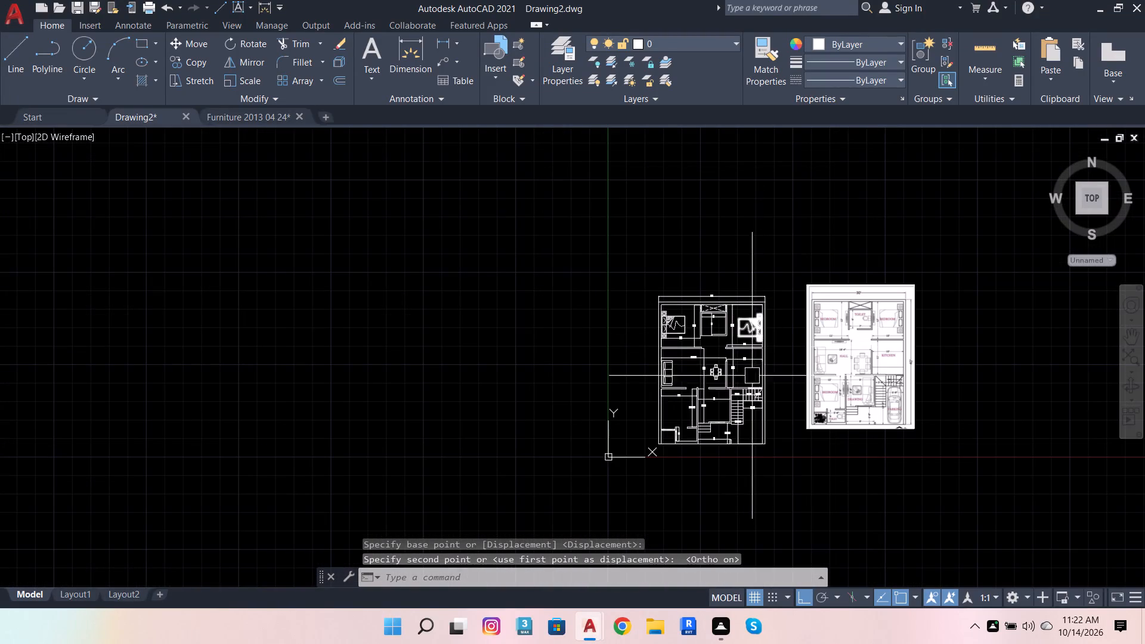
pyautogui.scroll(2, 667, 332)
pyautogui.click(667, 331)
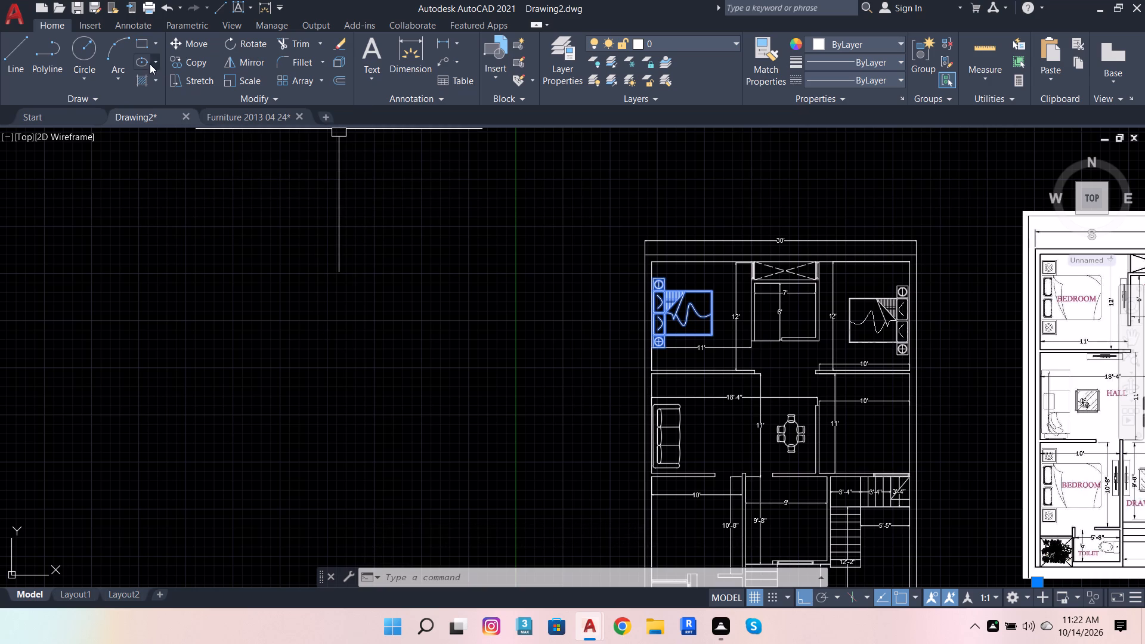
pyautogui.click(178, 58)
pyautogui.scroll(1, 653, 385)
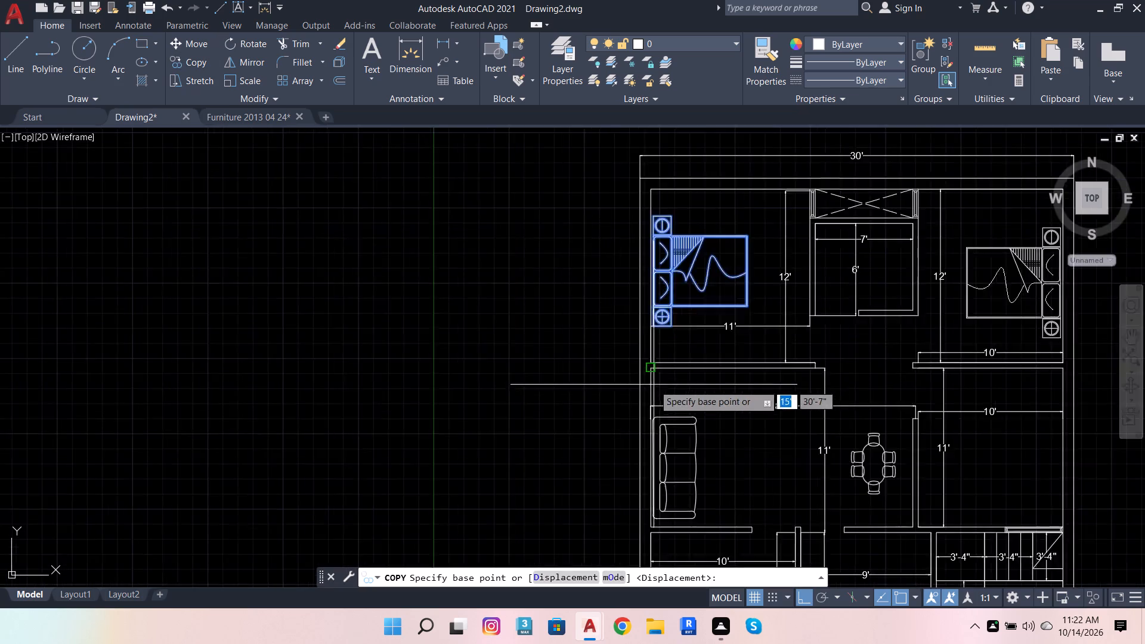
pyautogui.scroll(2, 654, 383)
pyautogui.scroll(4, 662, 247)
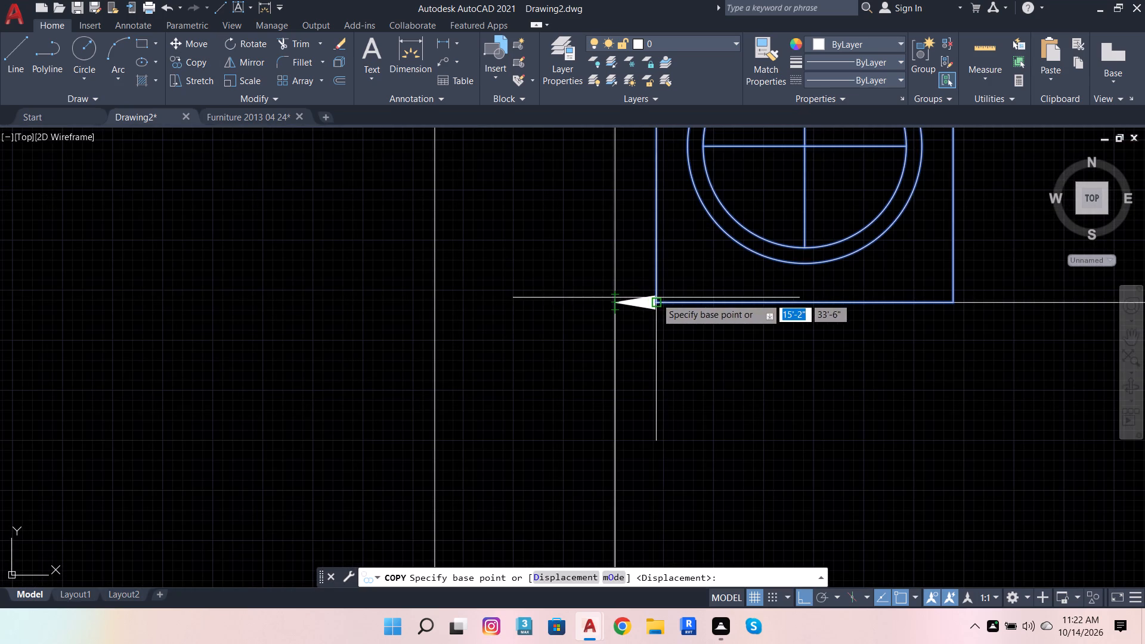
pyautogui.click(657, 305)
pyautogui.scroll(-7, 729, 207)
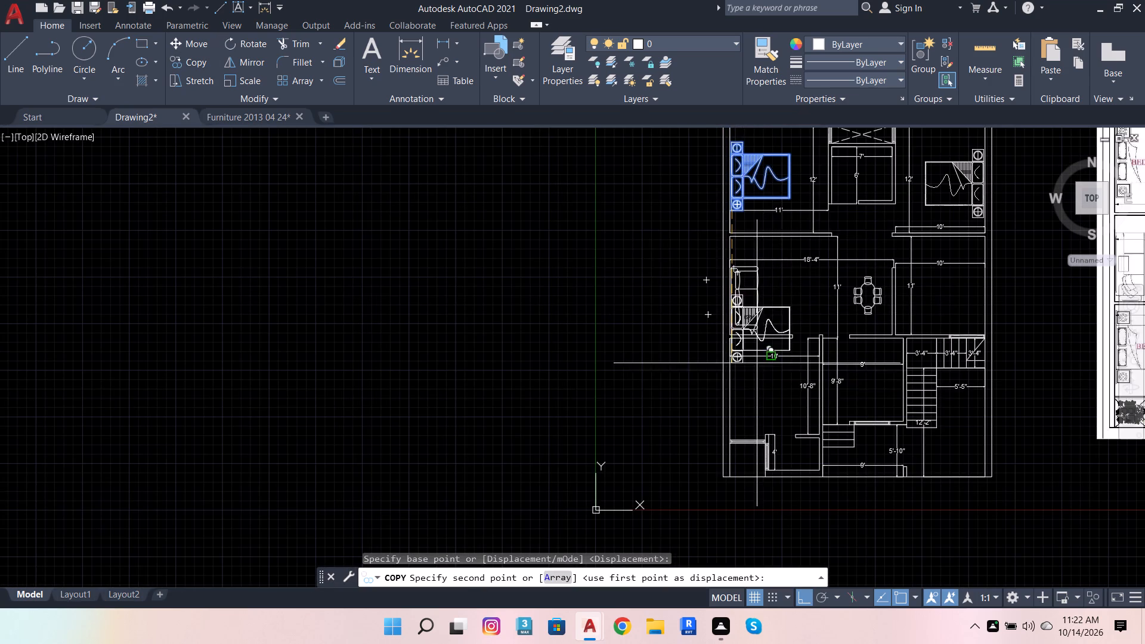
pyautogui.scroll(5, 749, 440)
pyautogui.scroll(-2, 720, 267)
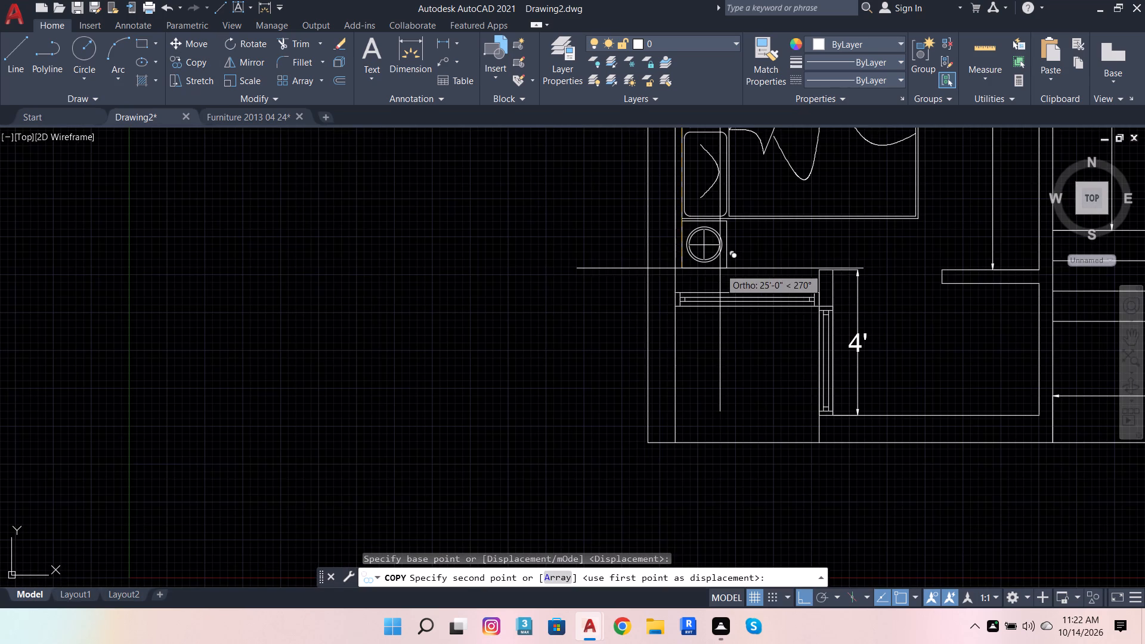
pyautogui.scroll(-2, 714, 247)
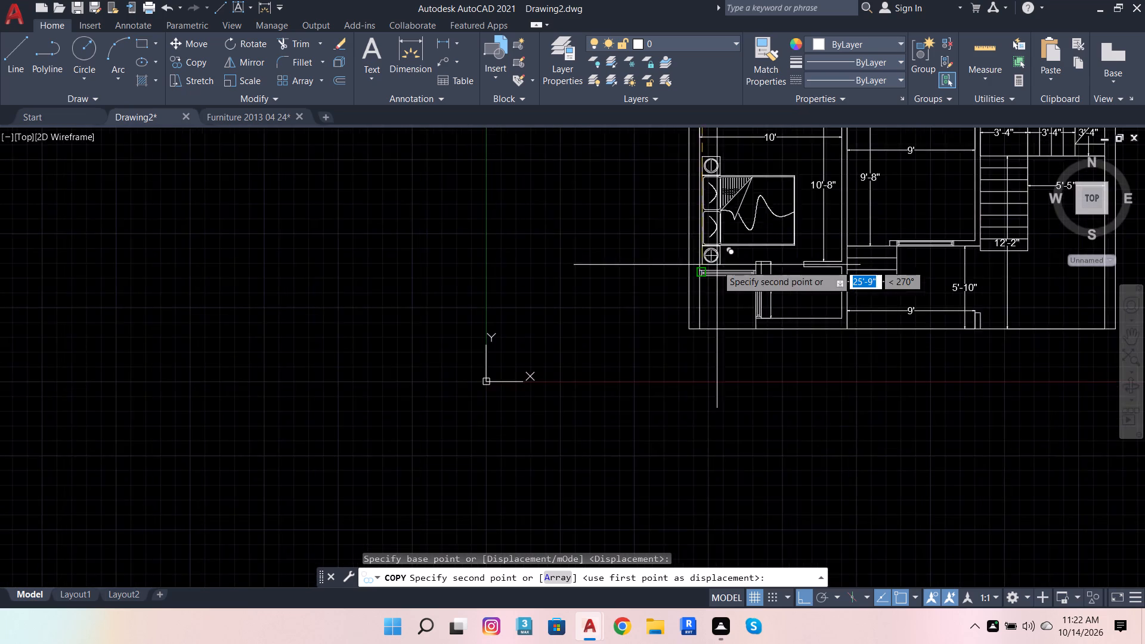
pyautogui.scroll(-1, 717, 265)
pyautogui.scroll(2, 713, 240)
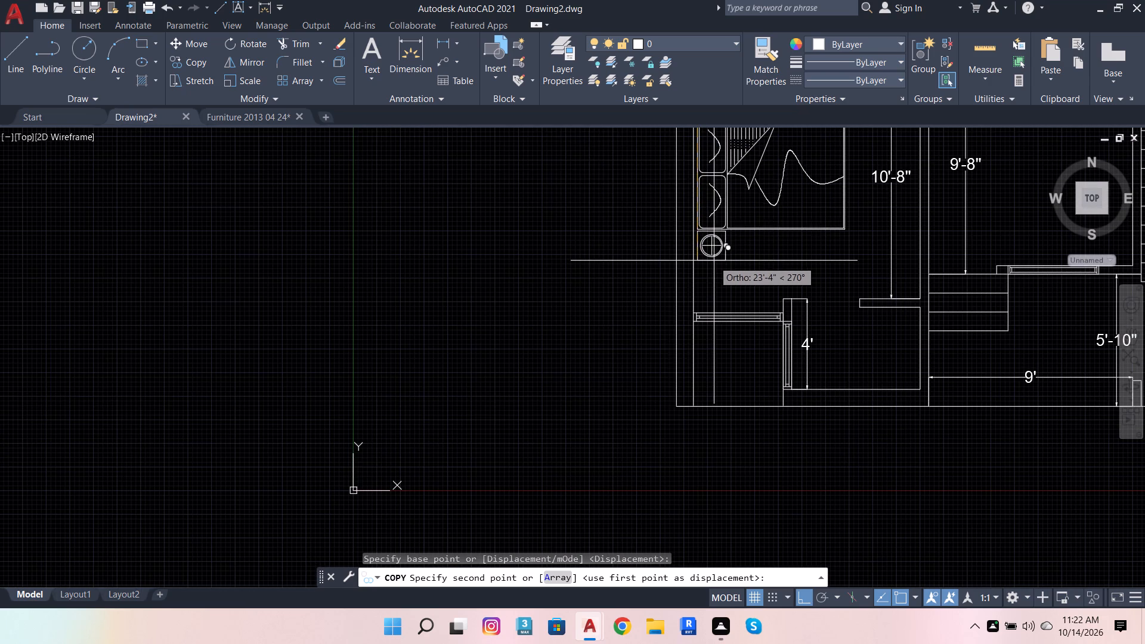
pyautogui.click(714, 261)
pyautogui.scroll(-2, 729, 294)
pyautogui.scroll(3, 792, 226)
pyautogui.press('Escape')
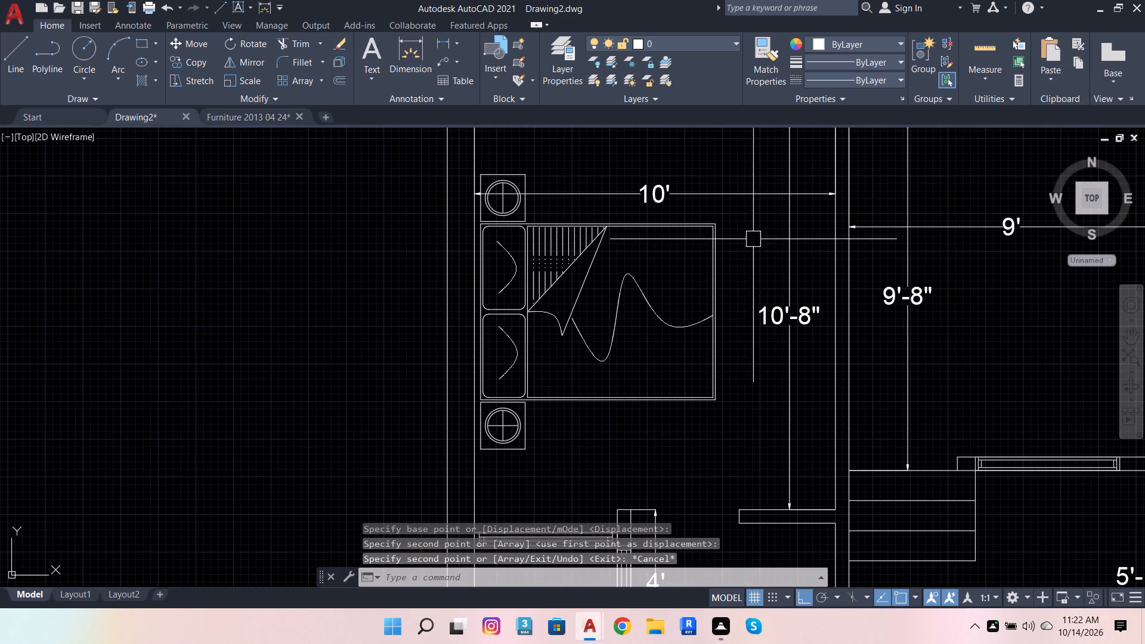
# Examine the bed placement in the lower-left bedroom and the furnishing of the neighbouring rooms beside the reference plan.
pyautogui.scroll(-2, 714, 328)
pyautogui.scroll(-1, 568, 352)
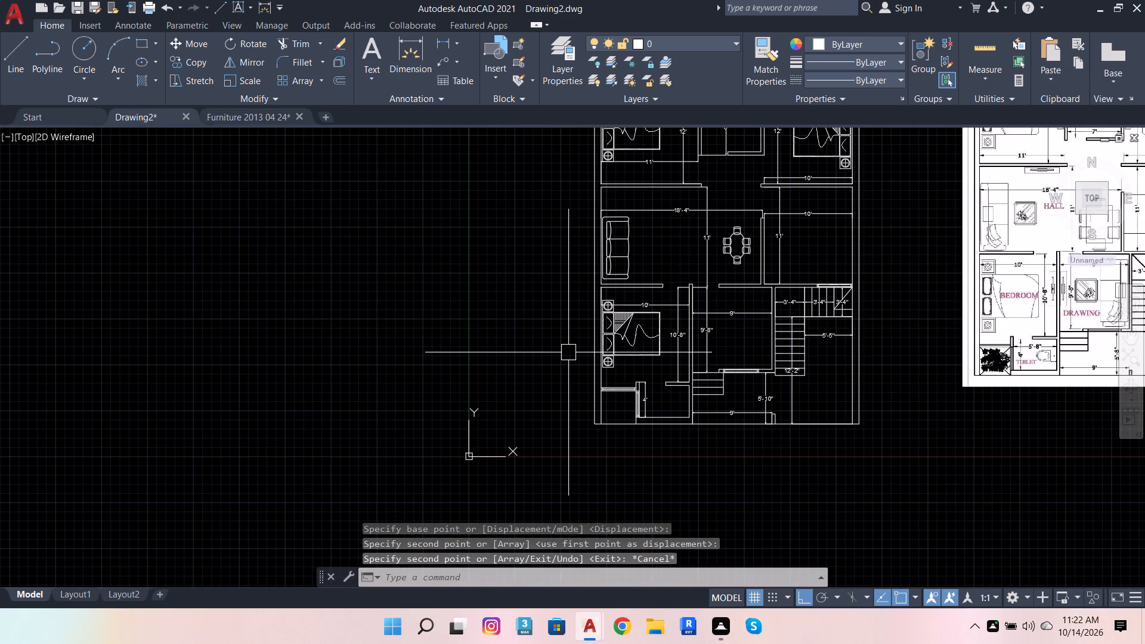
pyautogui.scroll(3, 612, 293)
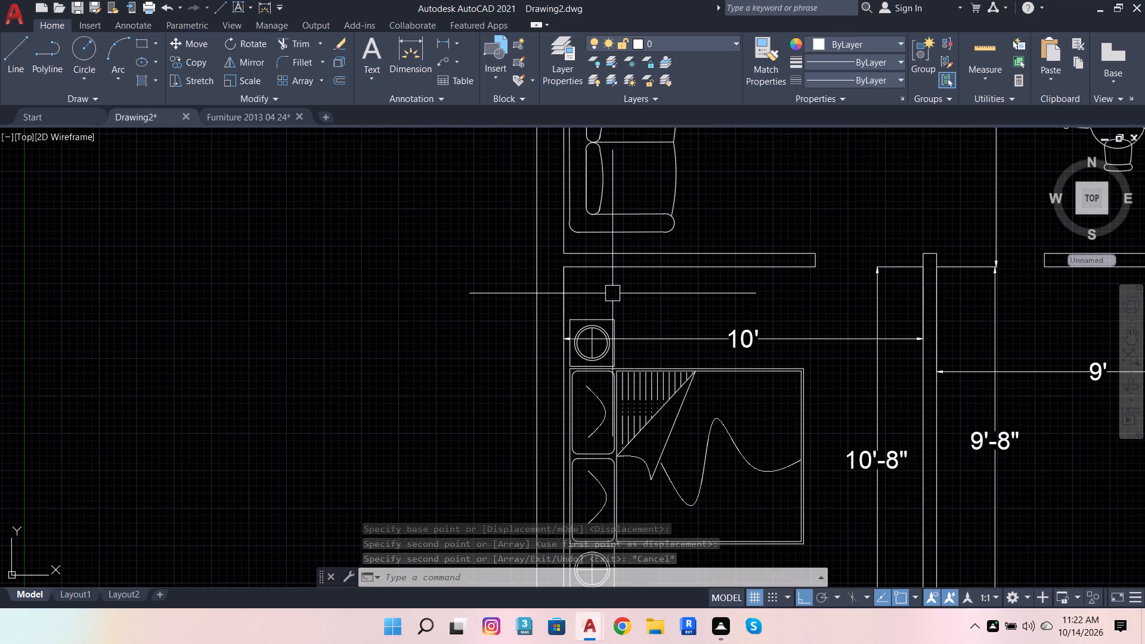
pyautogui.press('Escape')
pyautogui.press('Escape')
pyautogui.press('Escape')
pyautogui.press('Escape')
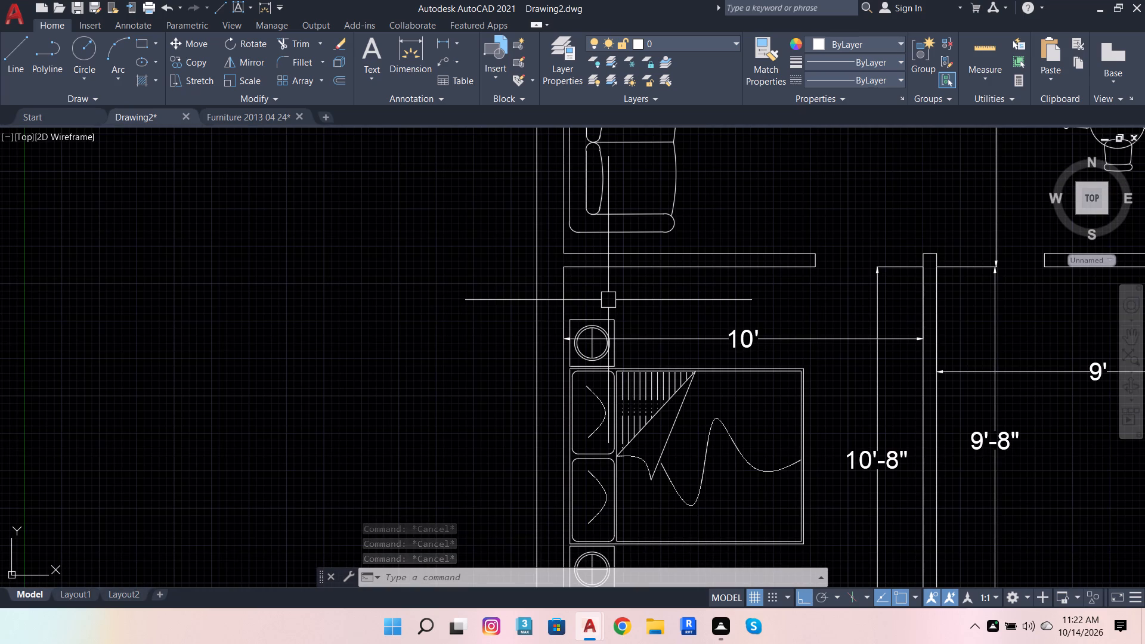
pyautogui.scroll(-2, 174, 376)
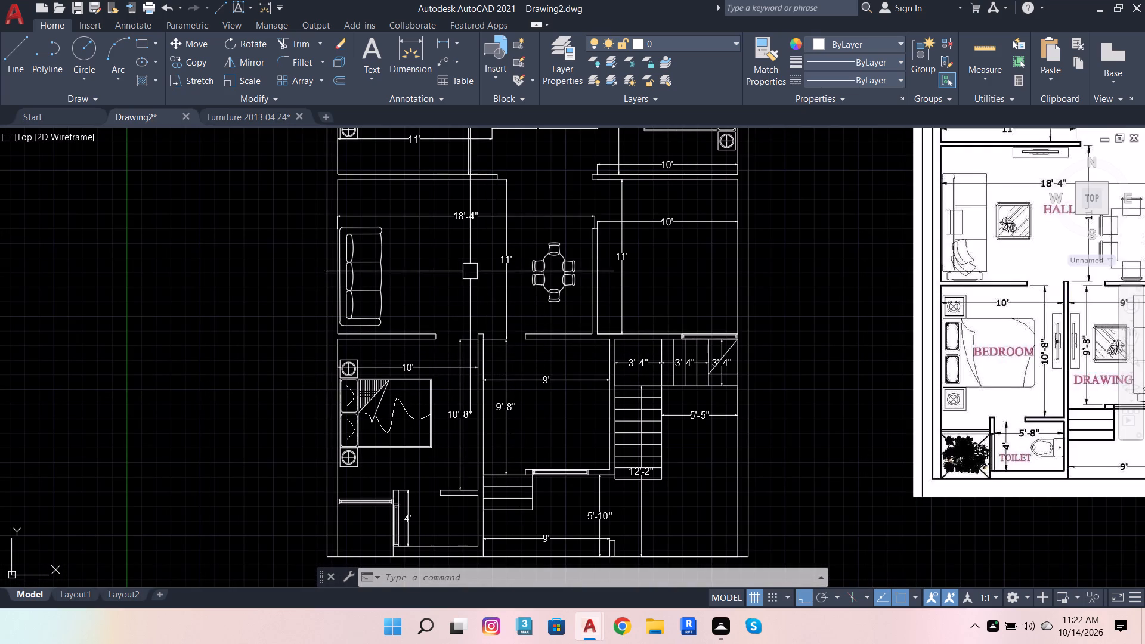
pyautogui.scroll(2, 467, 414)
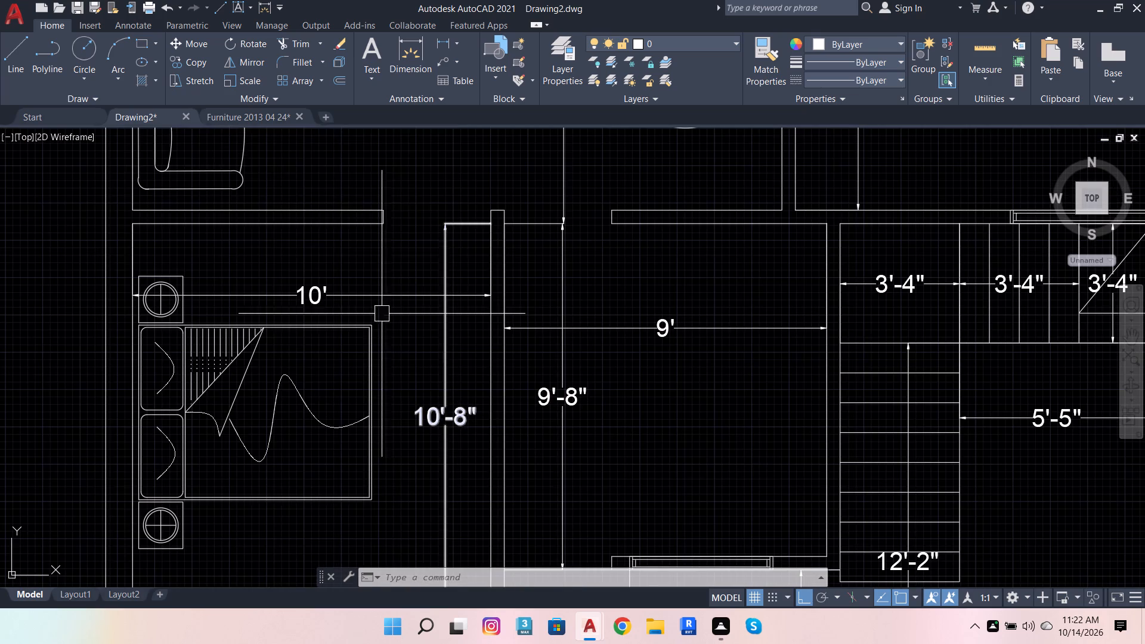
# Browse the Furniture 2013 04 24 drawing's sofa, cabinet, desk, appliance and elevation blocks for further room furniture, and return to Drawing2.
pyautogui.click(231, 116)
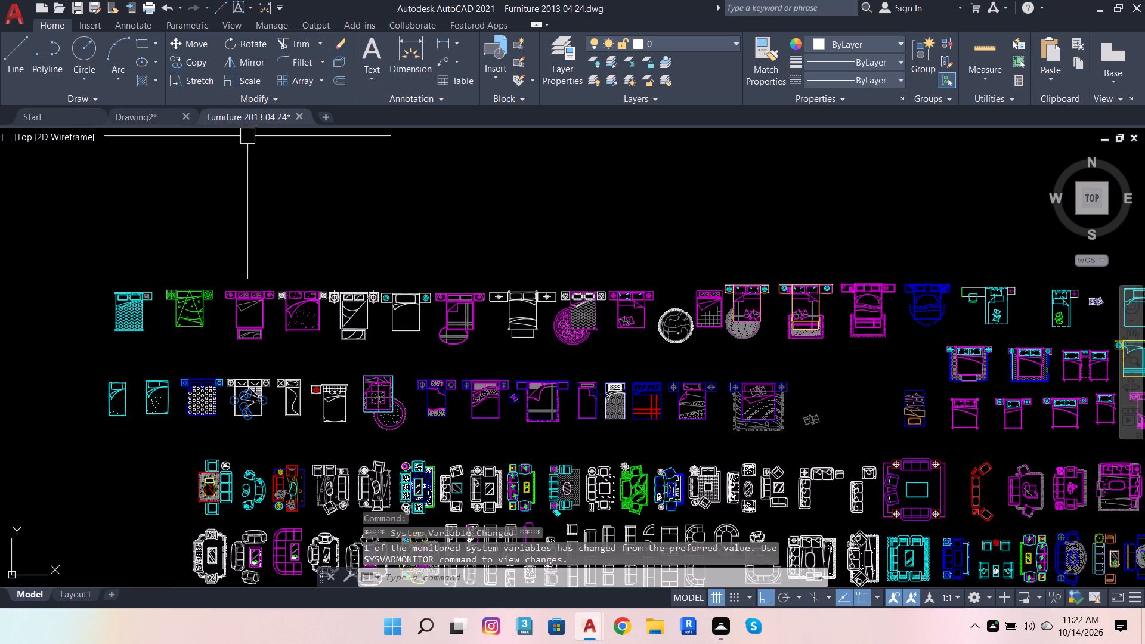
pyautogui.scroll(-3, 463, 261)
pyautogui.scroll(4, 494, 334)
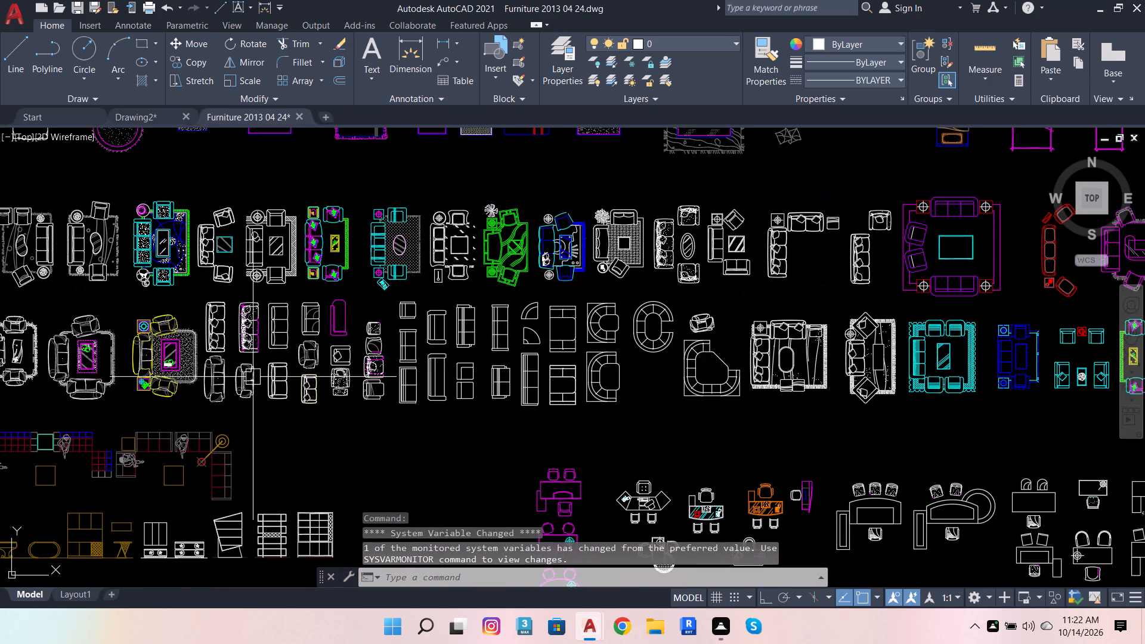
pyautogui.scroll(-1, 374, 329)
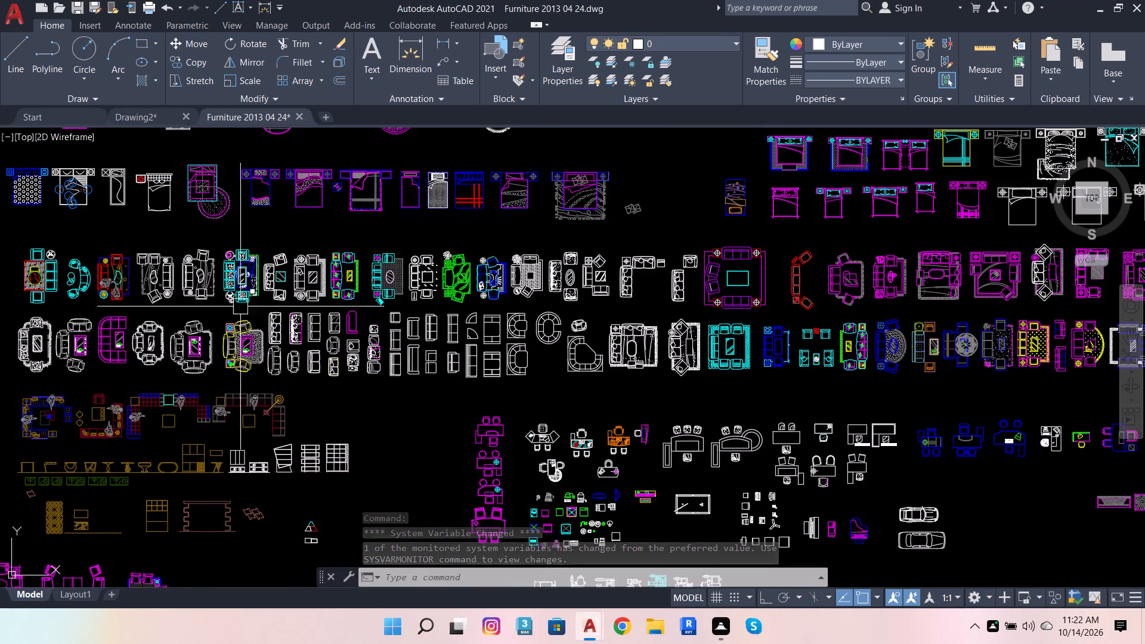
pyautogui.scroll(1, 196, 501)
pyautogui.scroll(-1, 422, 372)
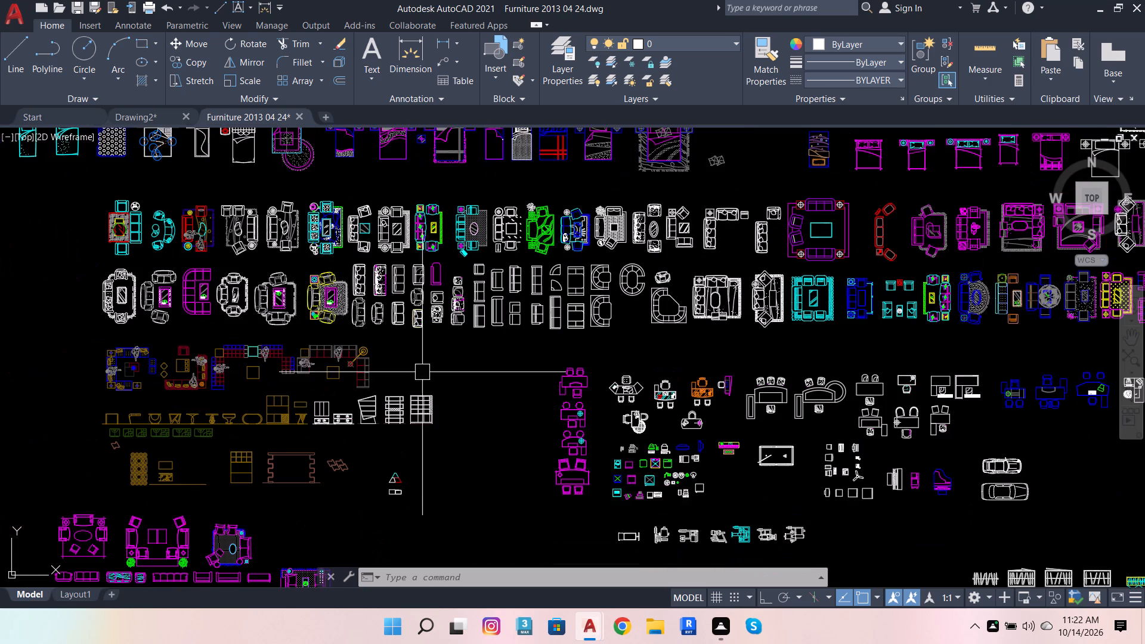
pyautogui.scroll(3, 153, 372)
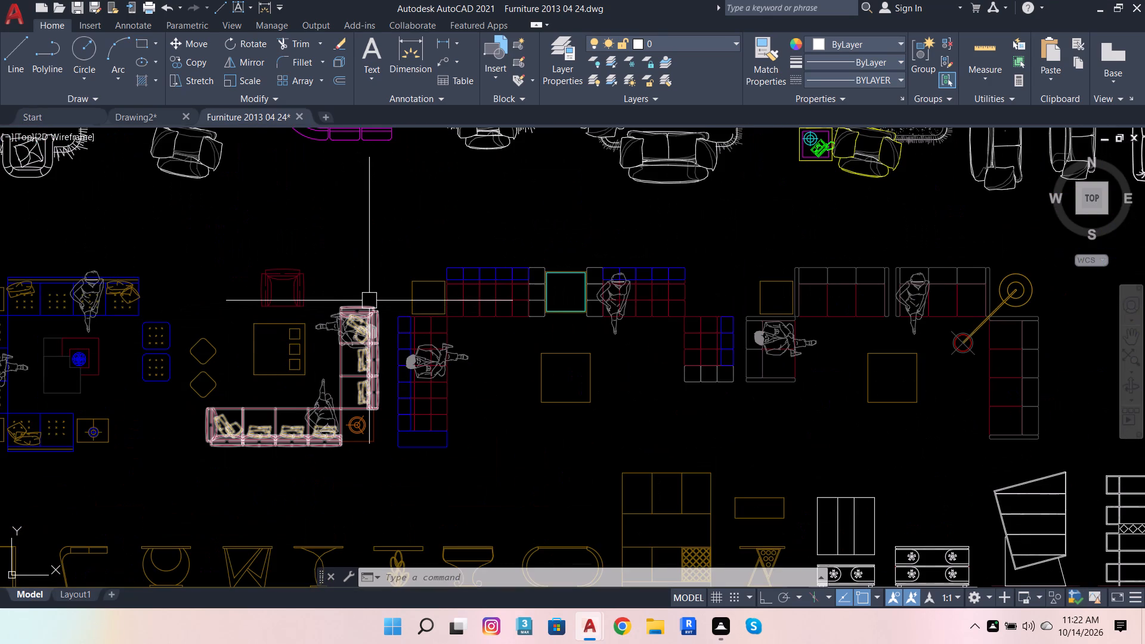
pyautogui.scroll(-2, 274, 355)
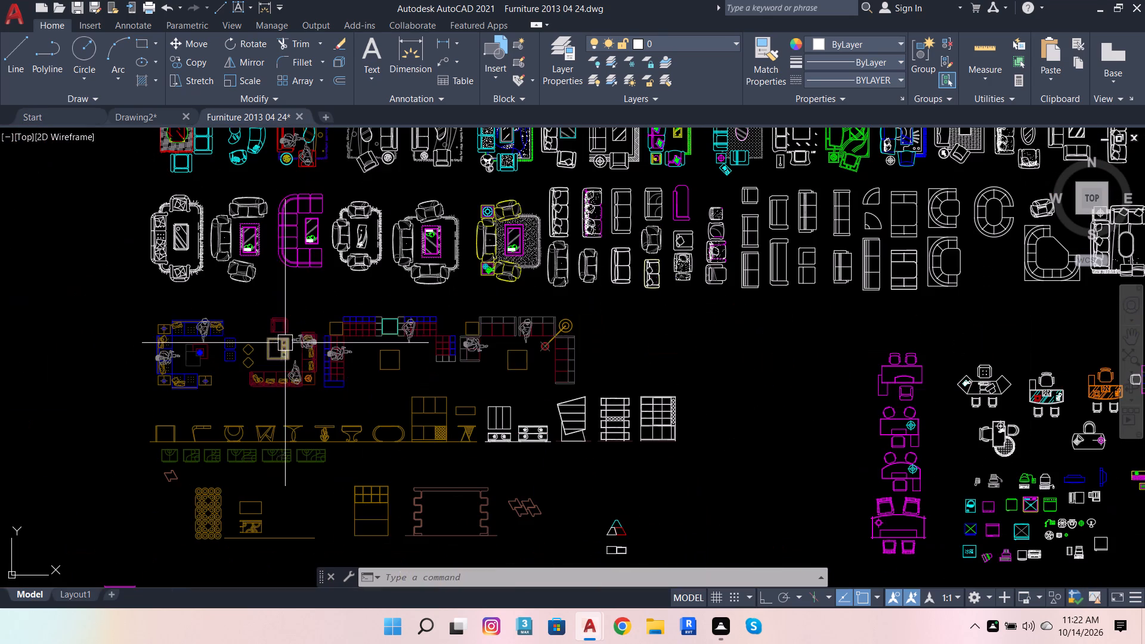
pyautogui.scroll(3, 611, 411)
pyautogui.scroll(-2, 604, 326)
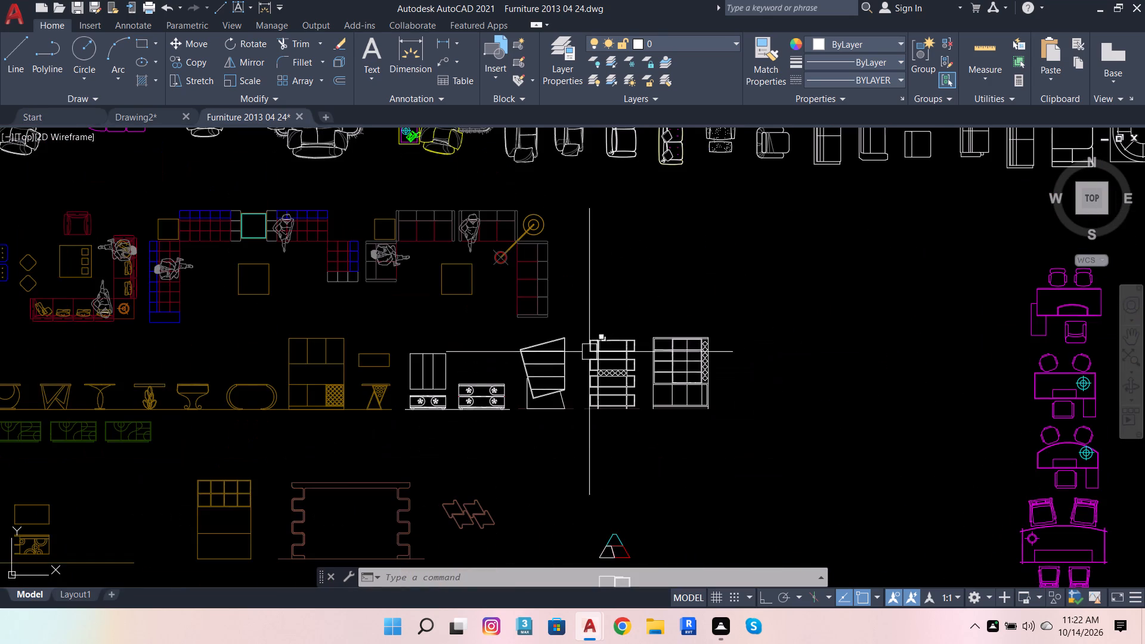
pyautogui.scroll(1, 526, 406)
pyautogui.scroll(-2, 449, 349)
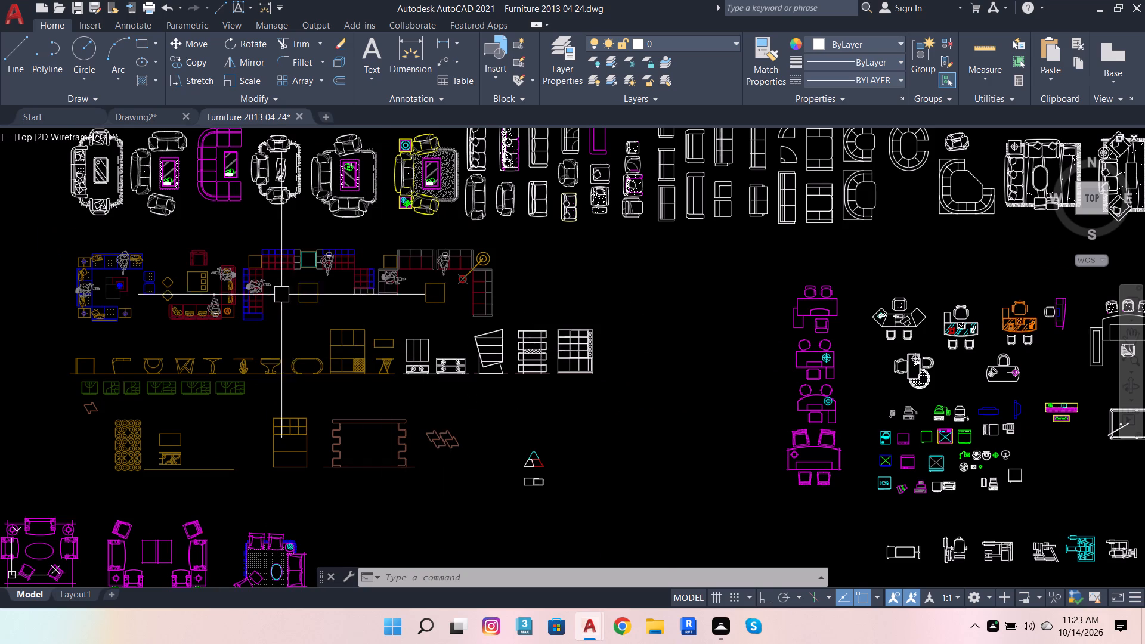
pyautogui.scroll(-2, 271, 301)
pyautogui.scroll(5, 211, 366)
pyautogui.scroll(-4, 349, 342)
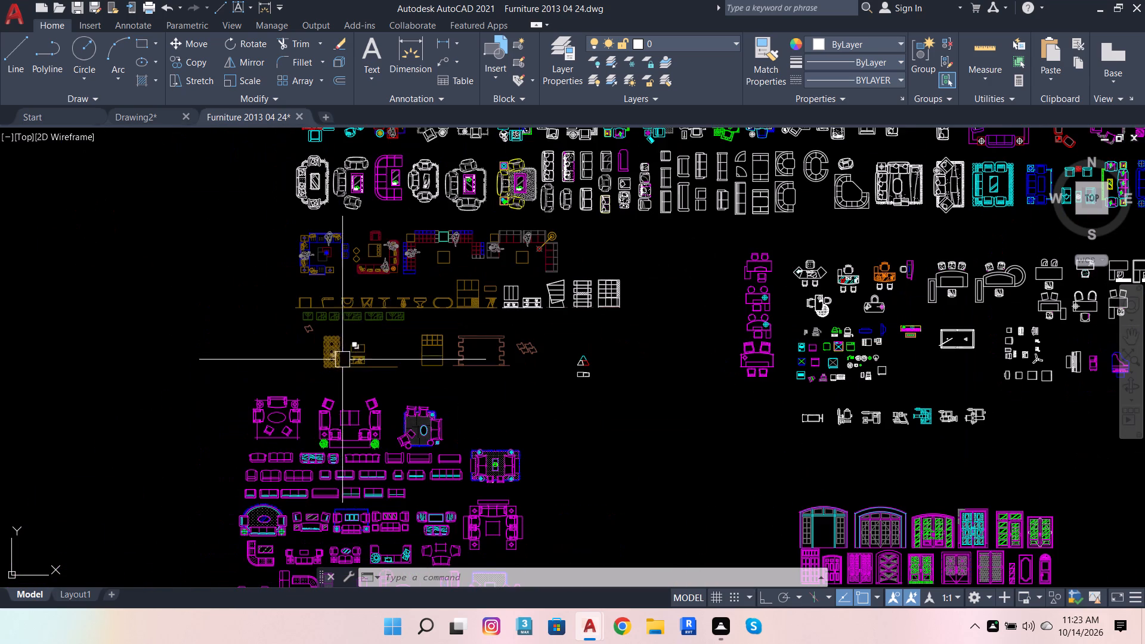
pyautogui.scroll(3, 355, 441)
pyautogui.scroll(-1, 442, 349)
pyautogui.scroll(-1, 903, 475)
pyautogui.scroll(2, 780, 460)
pyautogui.scroll(-5, 698, 405)
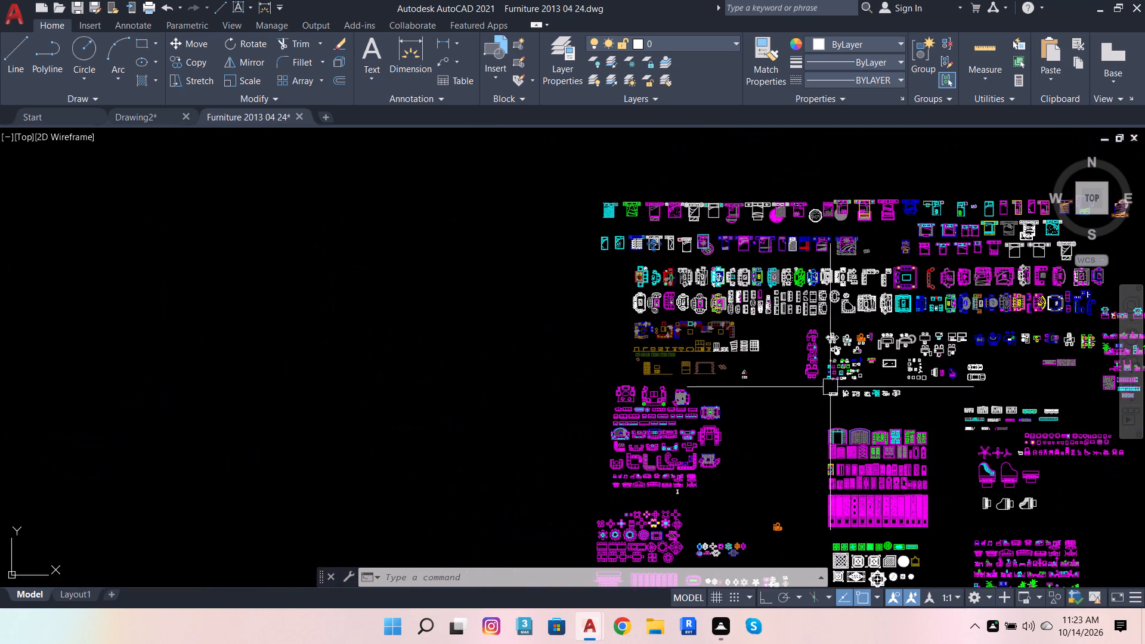
pyautogui.scroll(5, 946, 395)
pyautogui.scroll(-1, 757, 373)
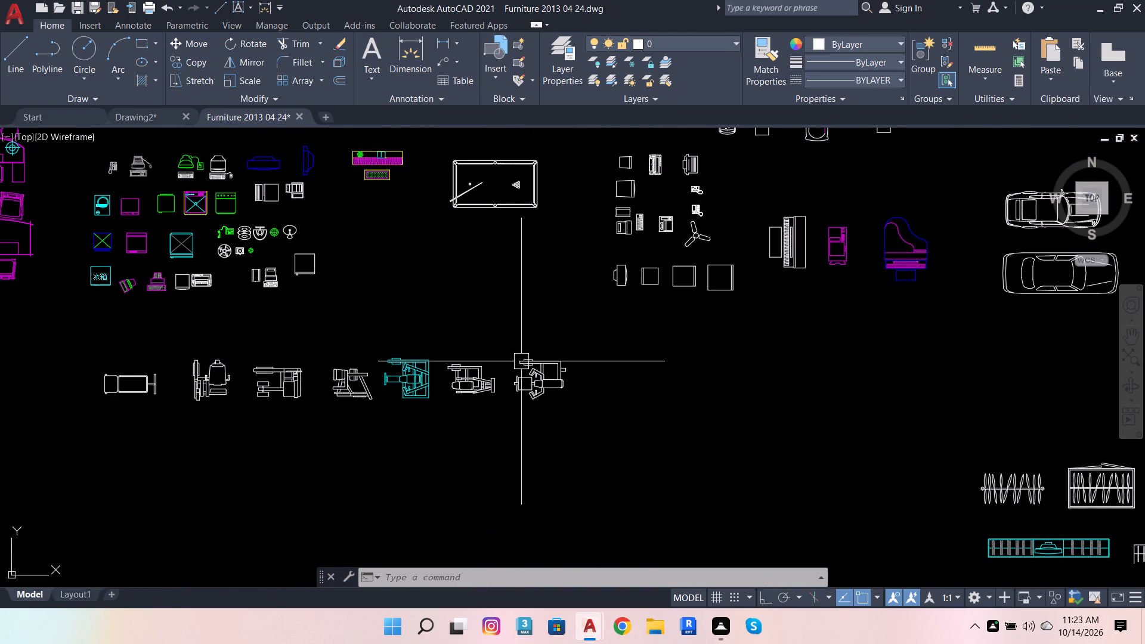
pyautogui.scroll(-1, 521, 361)
pyautogui.scroll(1, 161, 221)
pyautogui.scroll(-2, 205, 273)
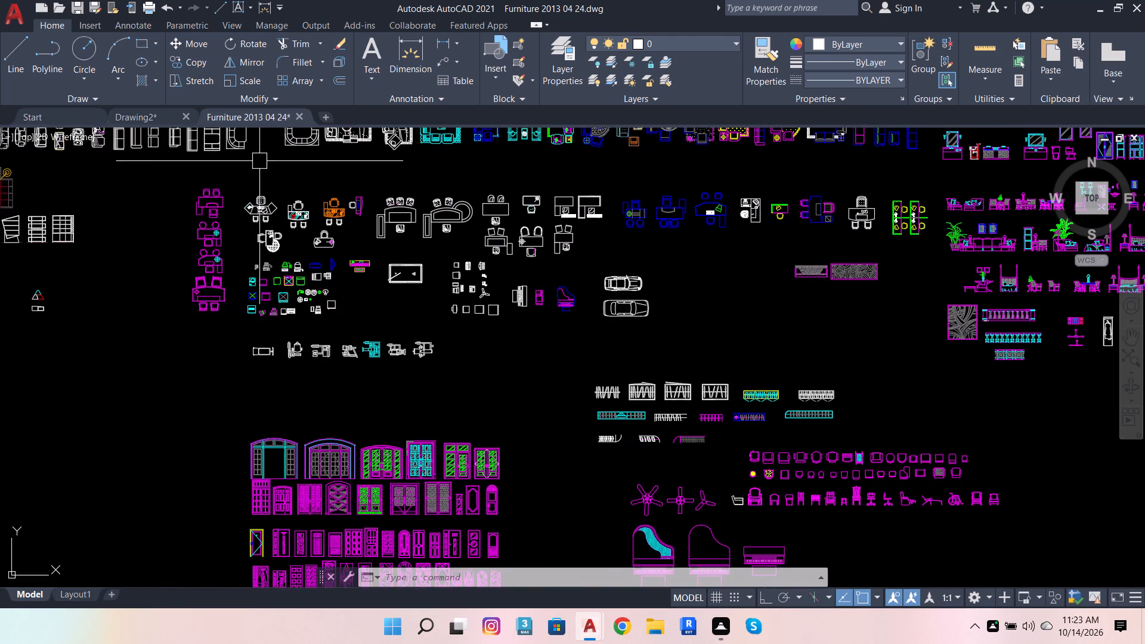
pyautogui.scroll(3, 259, 161)
pyautogui.scroll(-1, 320, 229)
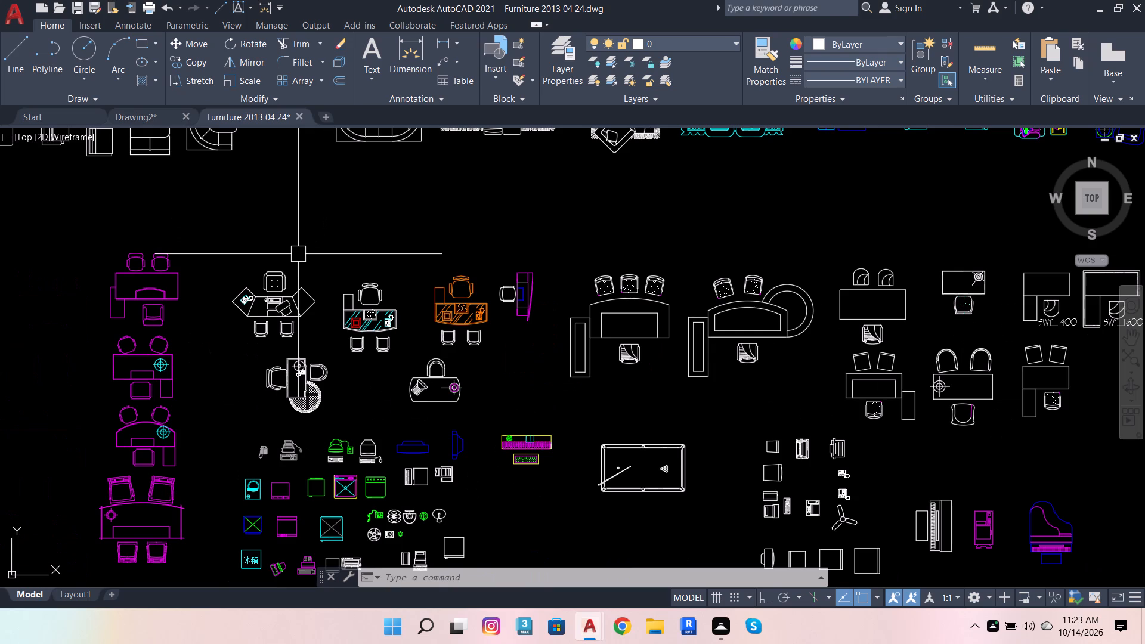
pyautogui.scroll(-2, 361, 335)
pyautogui.scroll(2, 791, 341)
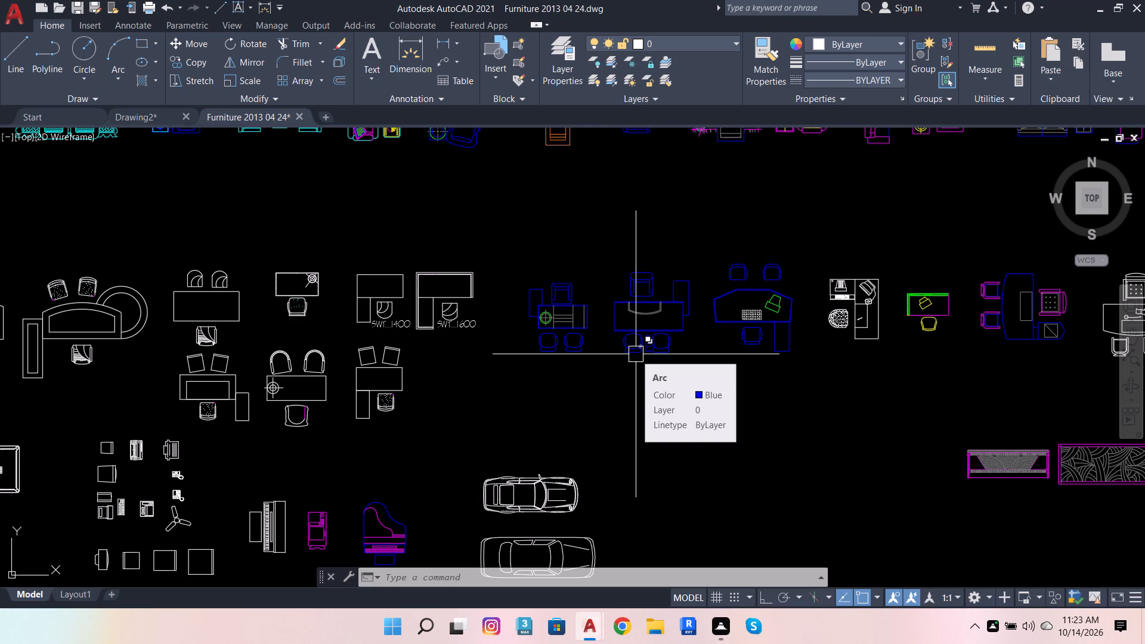
pyautogui.scroll(-4, 612, 329)
pyautogui.scroll(4, 723, 367)
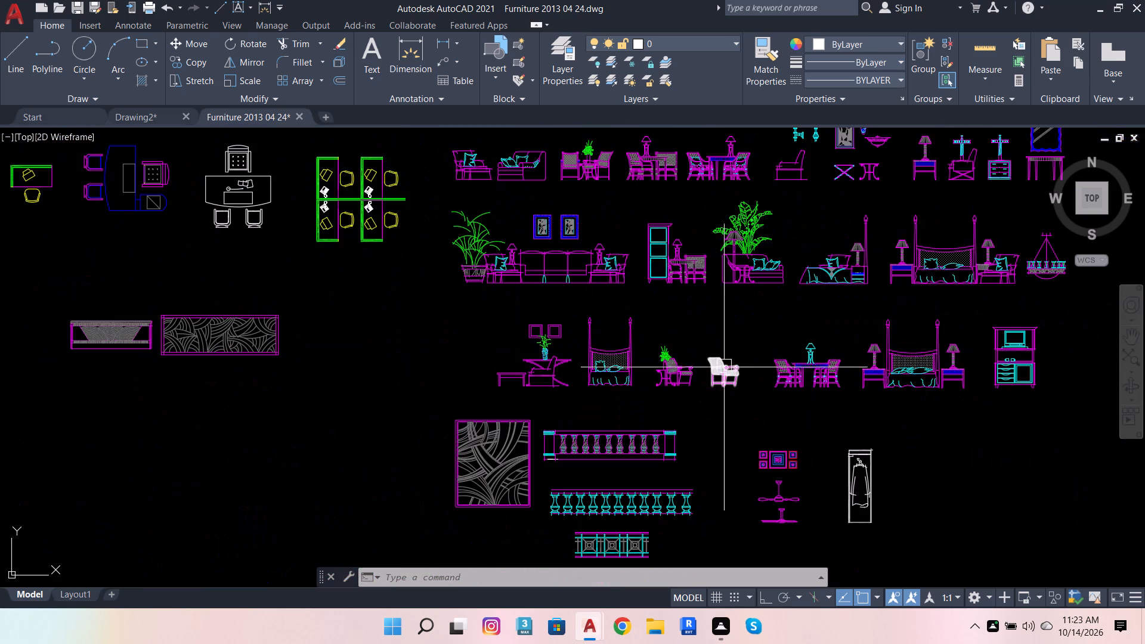
pyautogui.press('Escape')
pyautogui.press('Escape')
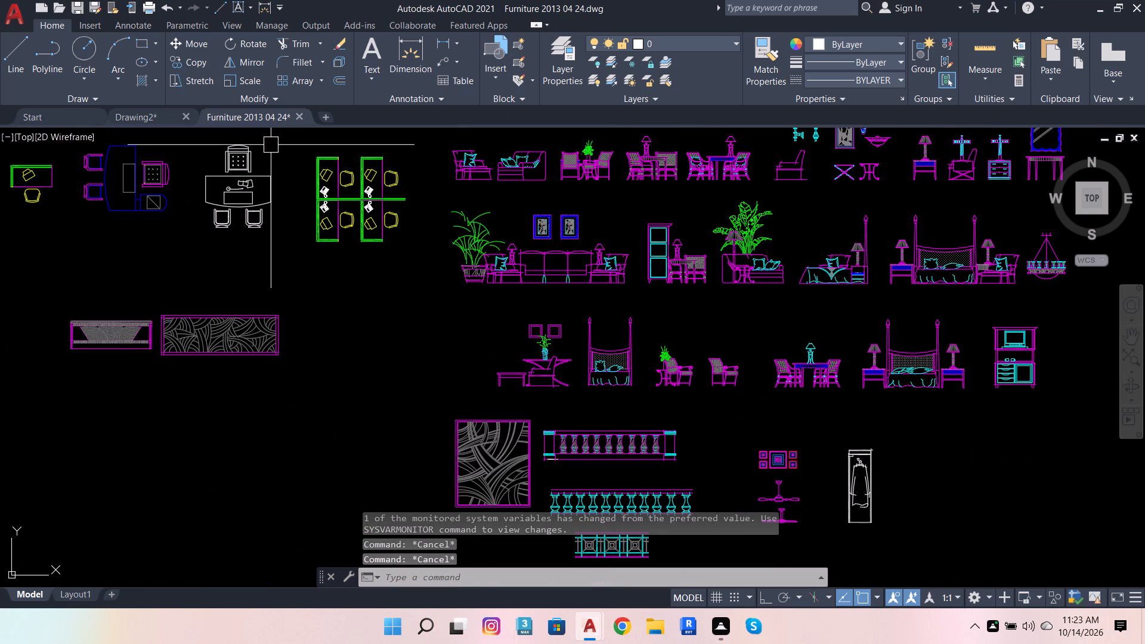
pyautogui.click(125, 114)
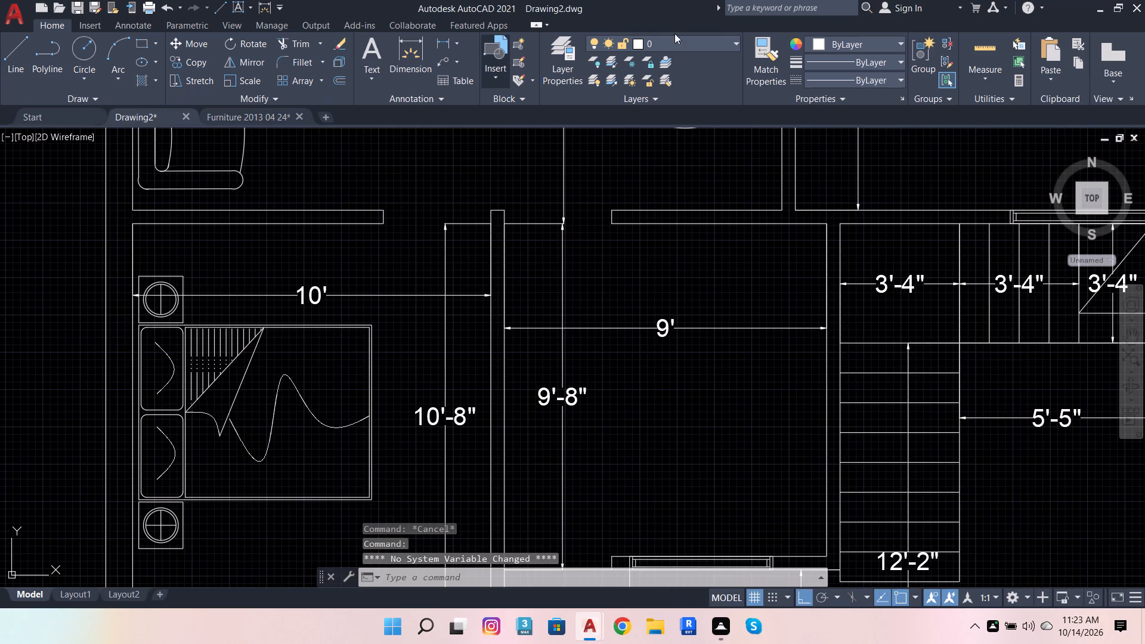
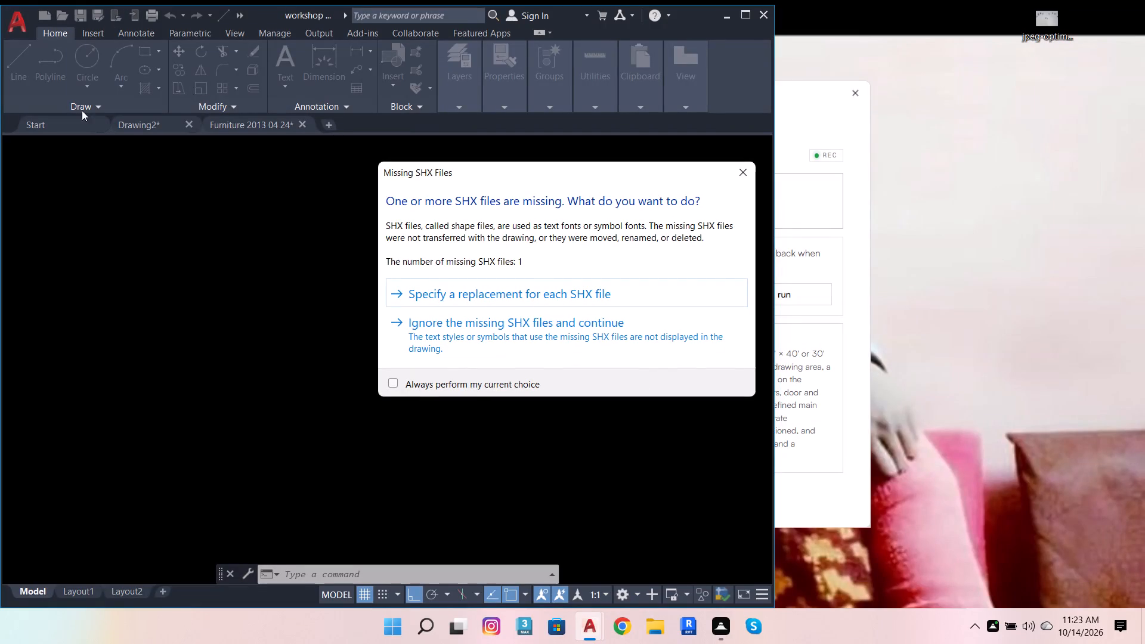
# Open the workshop material drawing, ignoring its missing SHX files, and maximize the AutoCAD window.
pyautogui.click(615, 329)
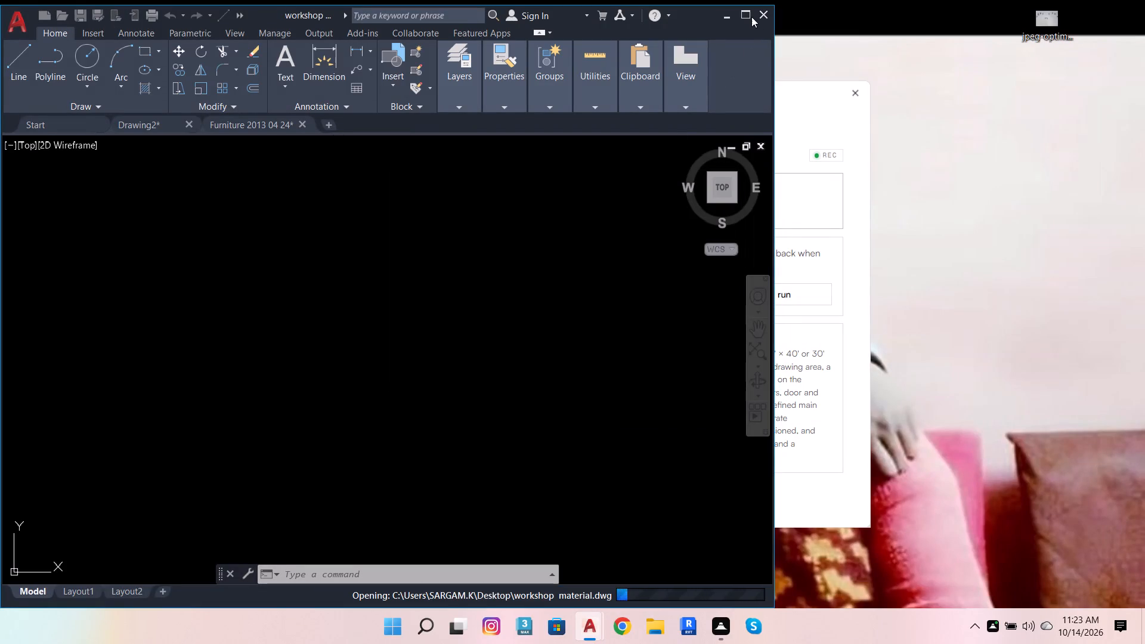
pyautogui.click(749, 16)
pyautogui.click(749, 12)
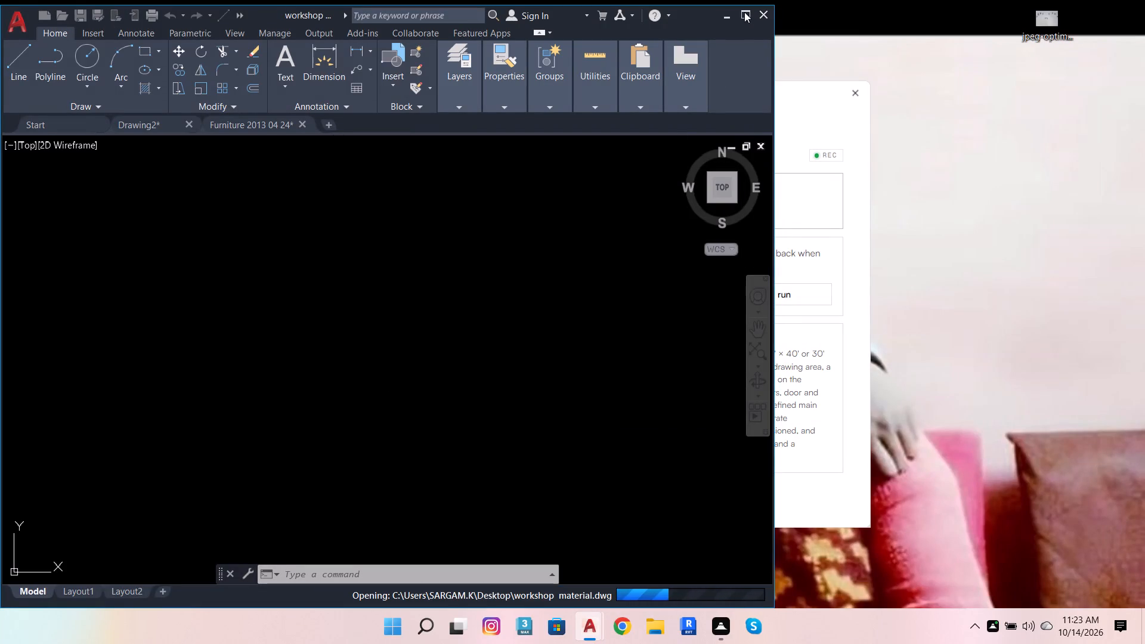
pyautogui.click(744, 12)
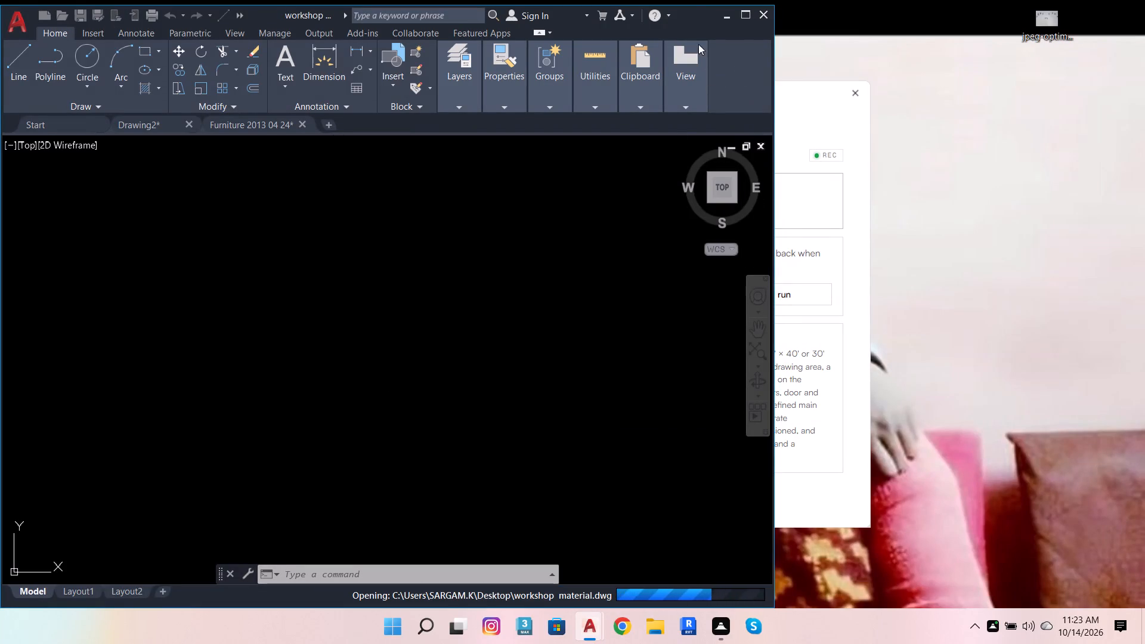
pyautogui.rightClick(696, 0)
pyautogui.rightClick(700, 16)
pyautogui.rightClick(700, 16)
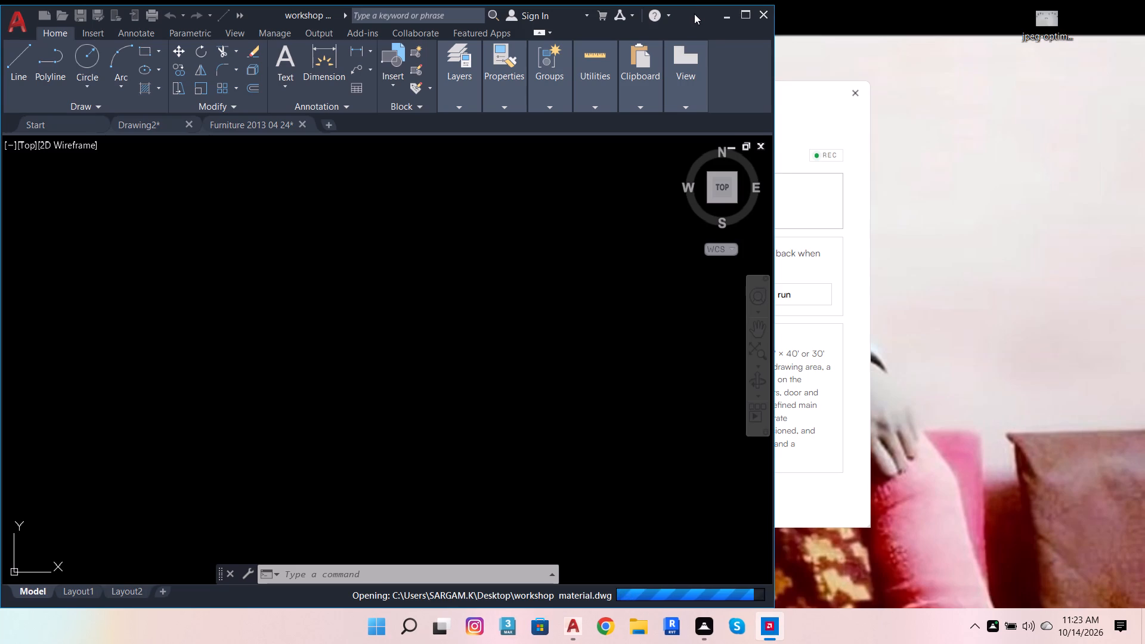
pyautogui.click(1087, 10)
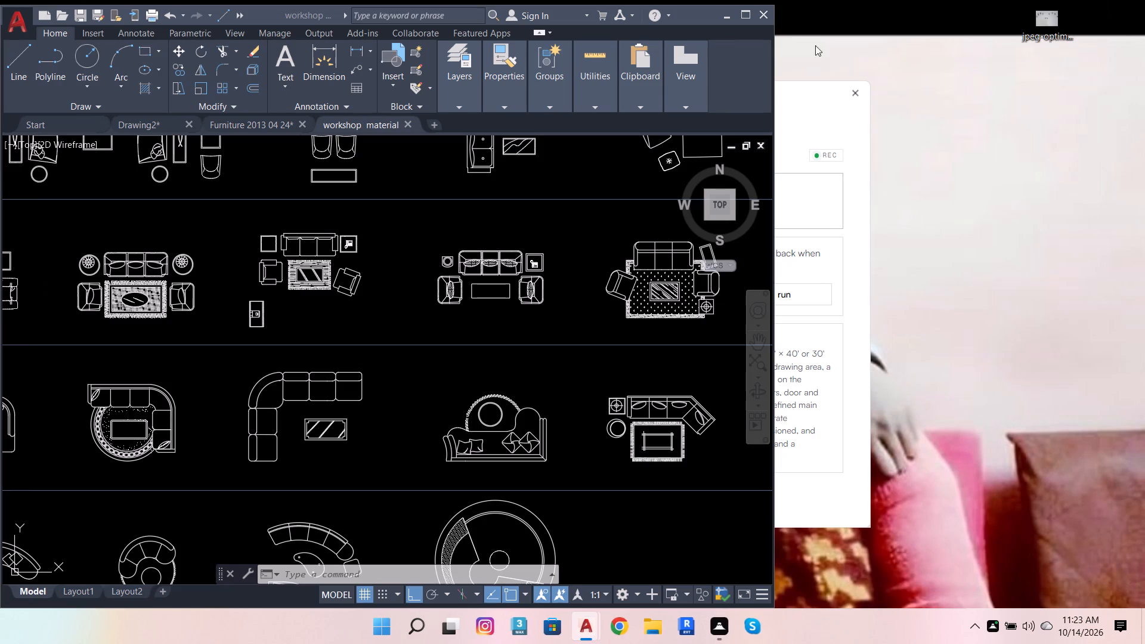
pyautogui.click(743, 11)
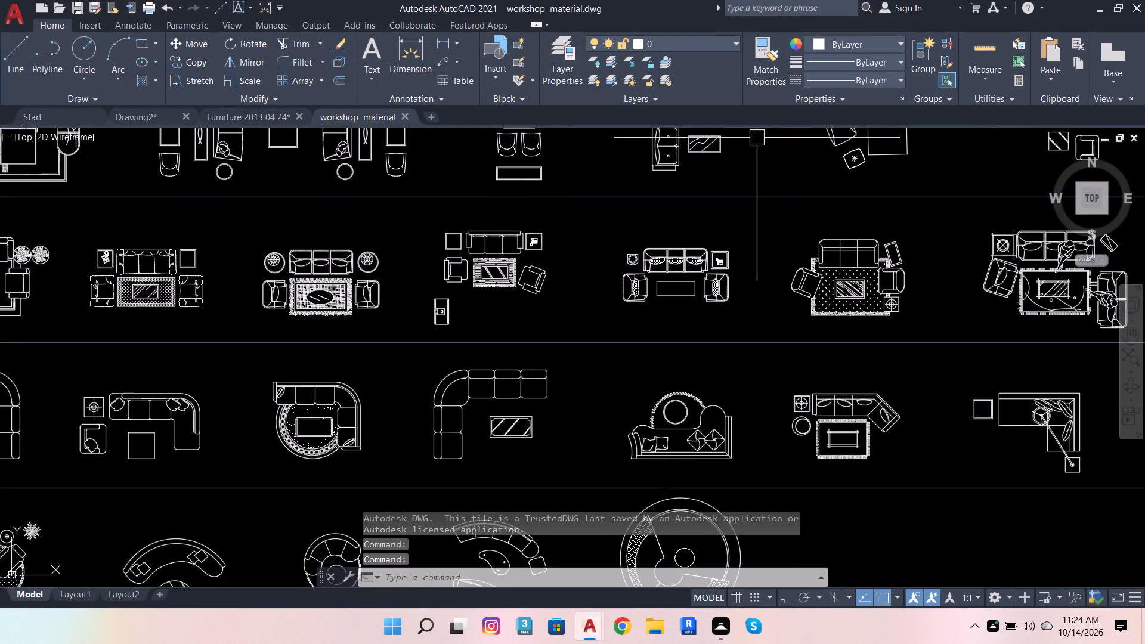
# Browse the sofas and armchairs designs for a furniture set that includes a TV unit in plan.
pyautogui.scroll(-2, 785, 155)
pyautogui.scroll(-1, 747, 285)
pyautogui.scroll(-1, 608, 373)
pyautogui.scroll(2, 647, 148)
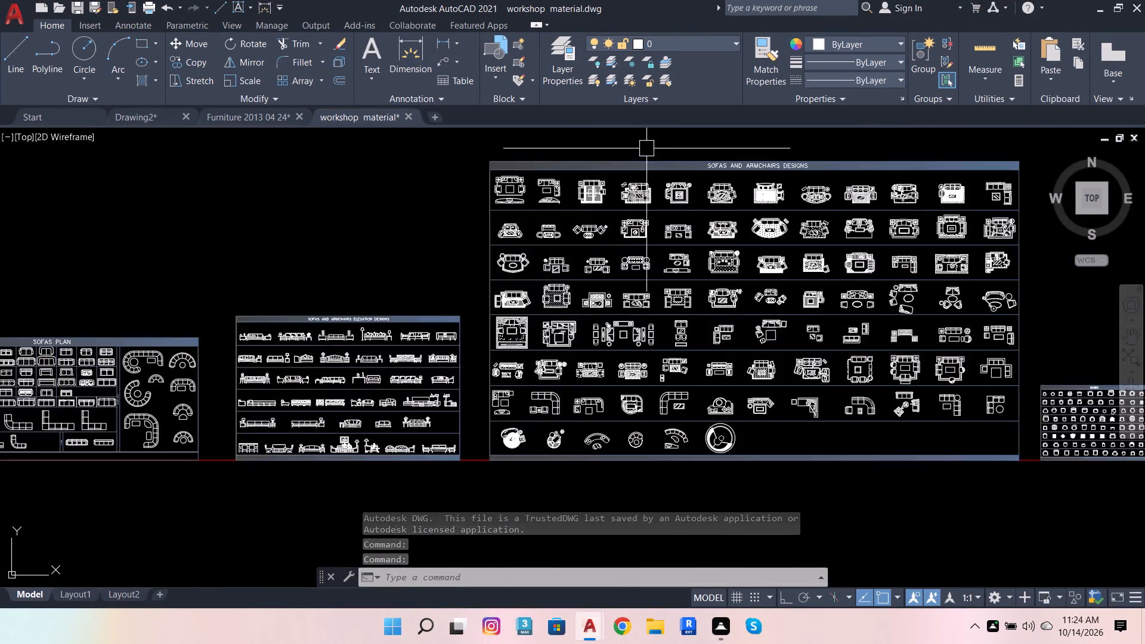
pyautogui.scroll(2, 645, 148)
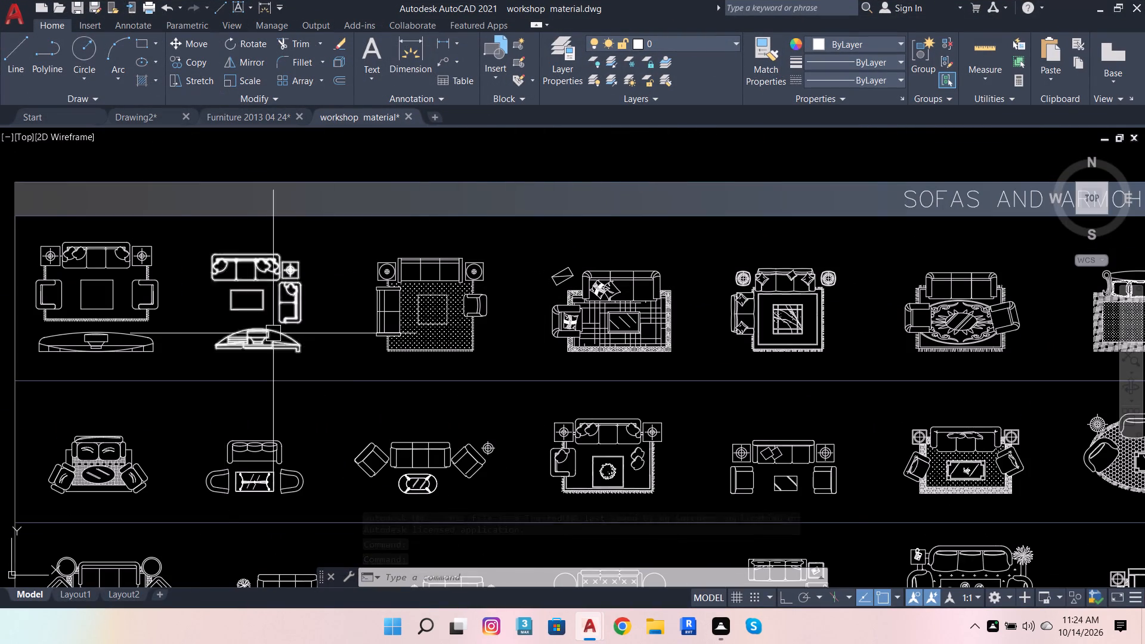
pyautogui.scroll(2, 273, 333)
pyautogui.scroll(-2, 324, 378)
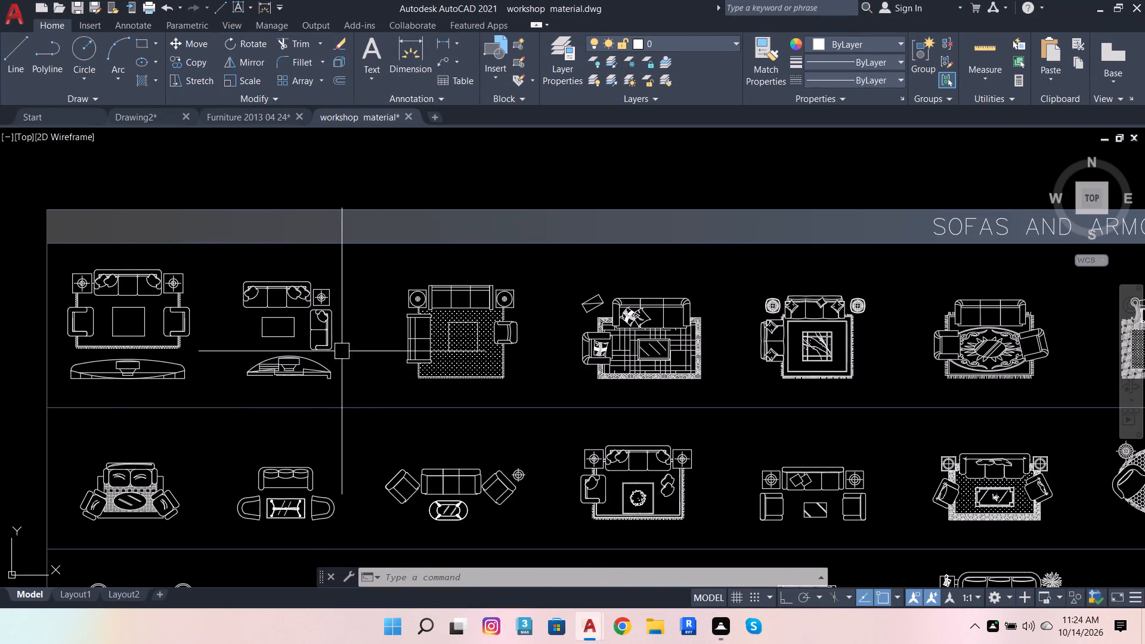
pyautogui.scroll(-1, 317, 392)
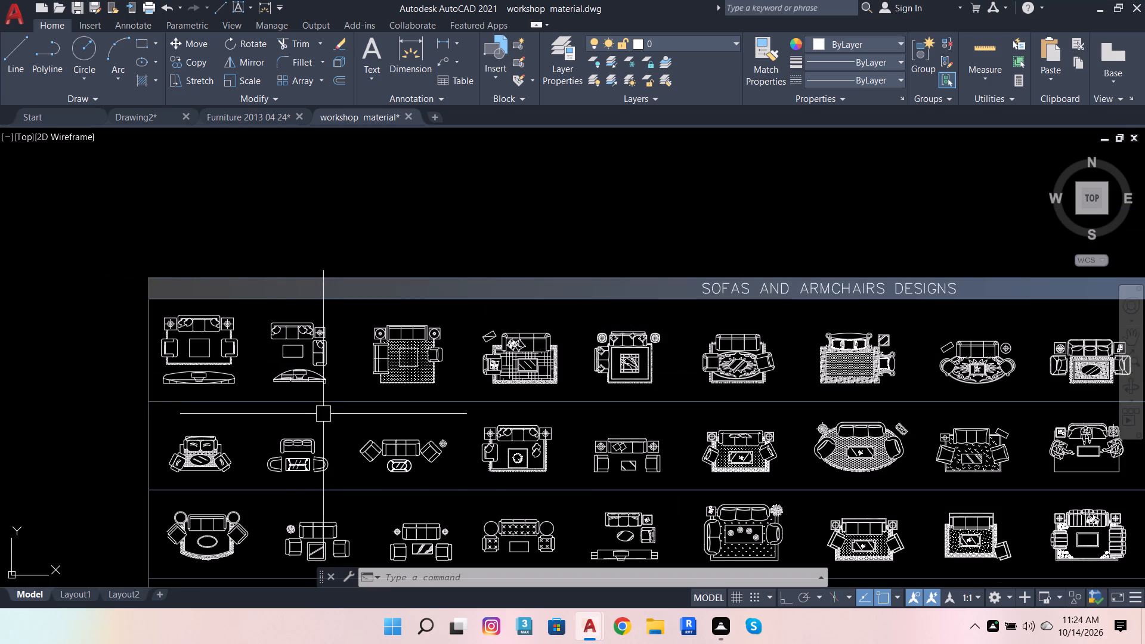
pyautogui.scroll(-1, 318, 375)
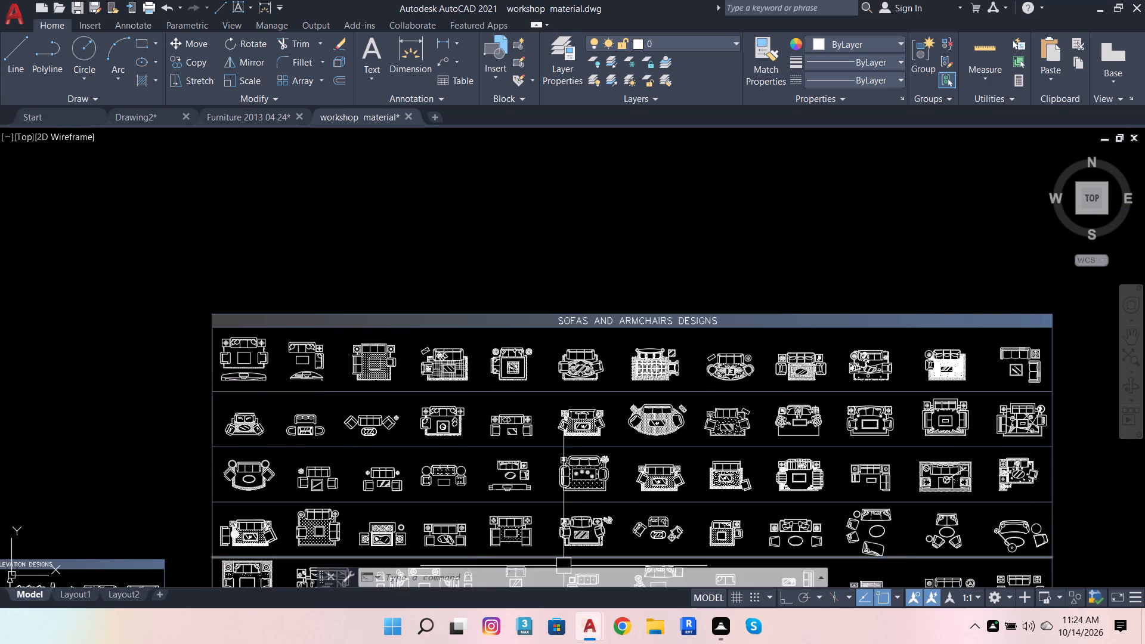
pyautogui.scroll(2, 573, 548)
pyautogui.scroll(-1, 621, 381)
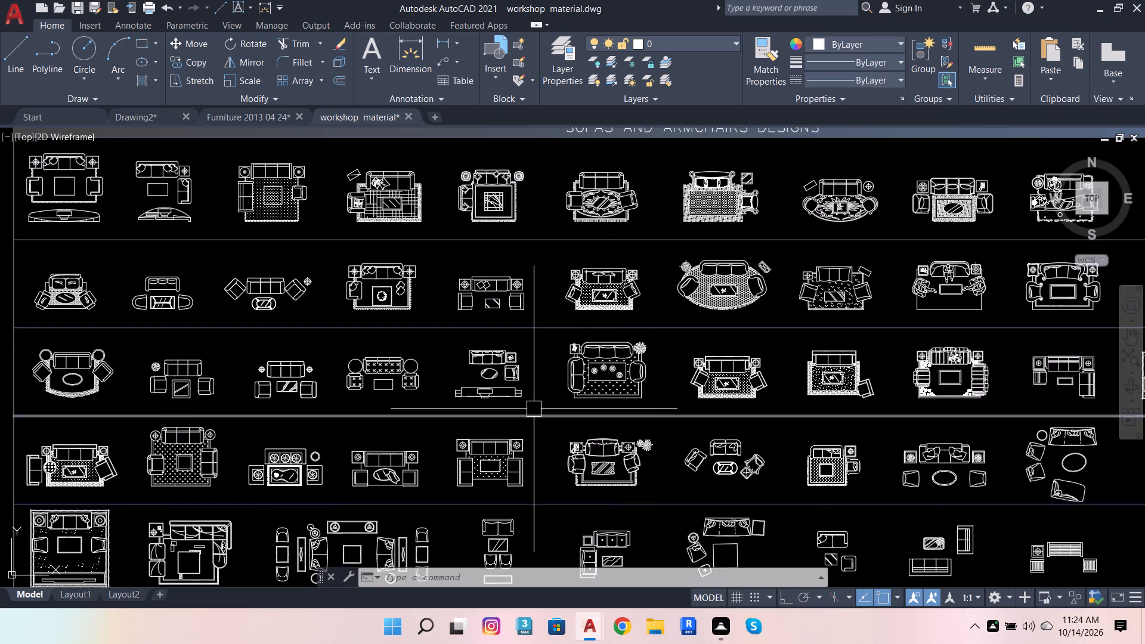
pyautogui.scroll(2, 533, 409)
pyautogui.scroll(-2, 522, 326)
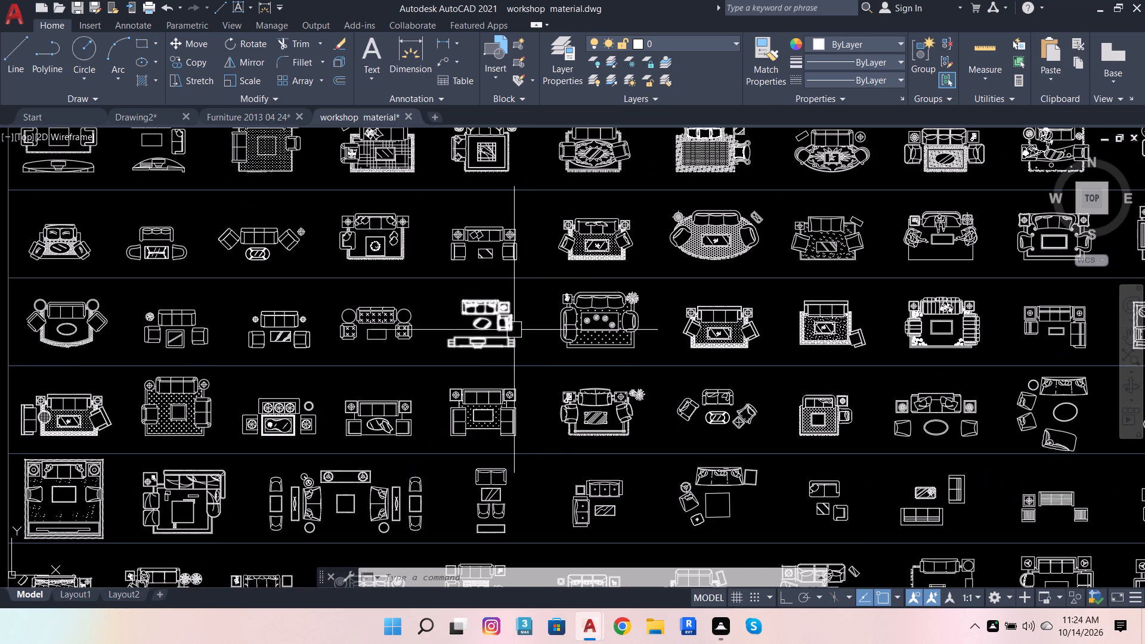
pyautogui.scroll(-1, 555, 358)
# Copy the first sofa set, with rug, two armchairs and TV unit, into Drawing2 just beyond the reference plan.
pyautogui.scroll(4, 200, 215)
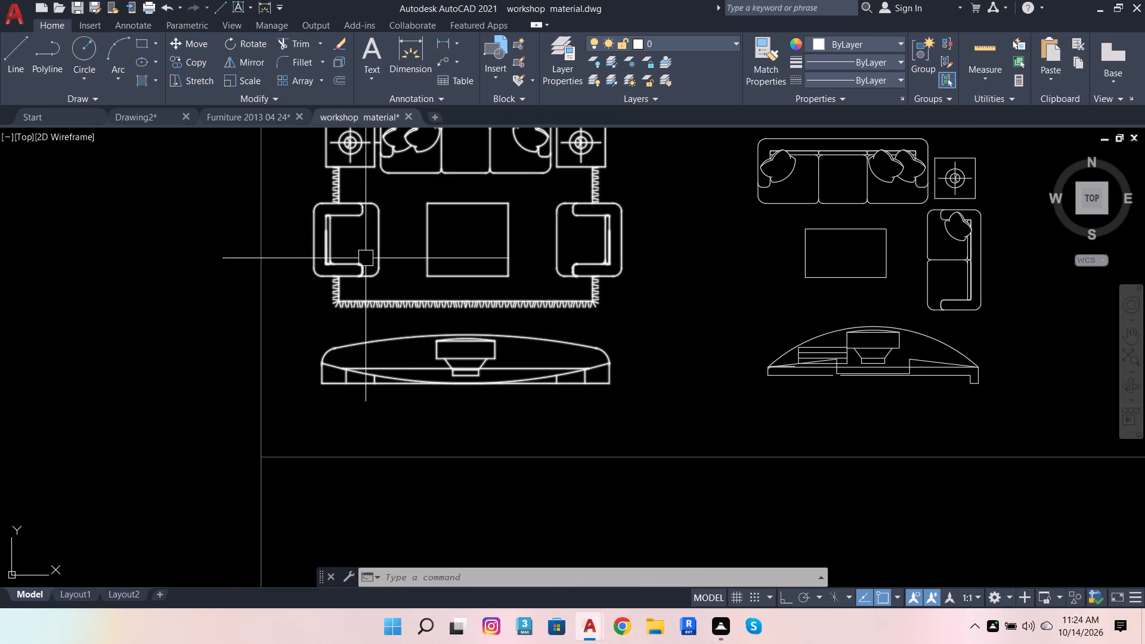
pyautogui.click(372, 262)
pyautogui.hotkey('ctrl', 'c')
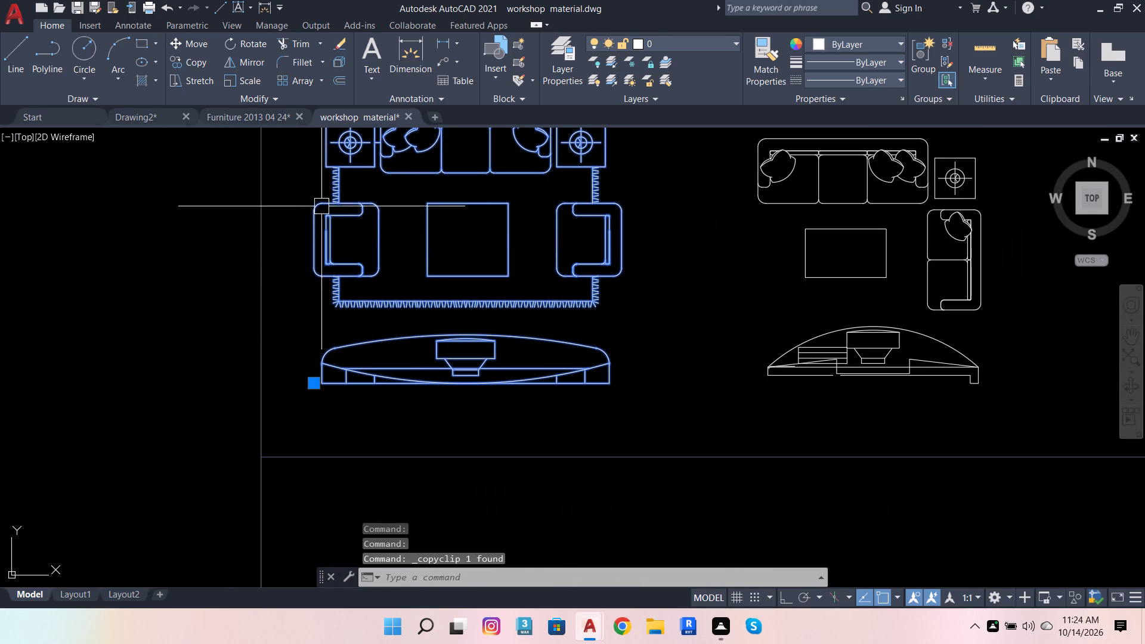
pyautogui.click(146, 114)
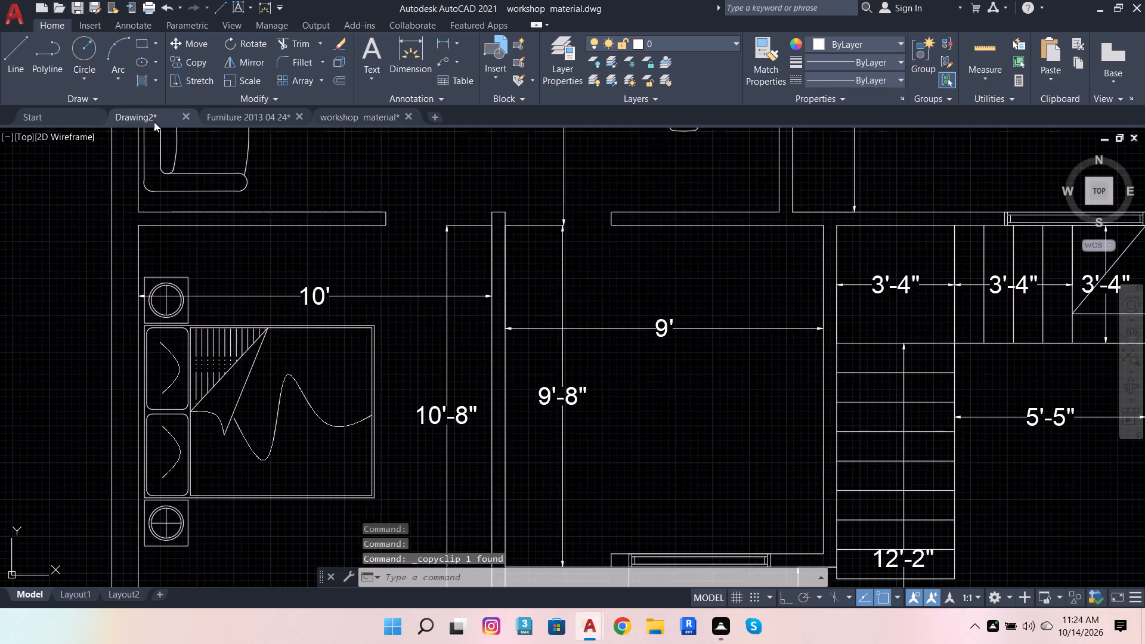
pyautogui.scroll(-4, 455, 338)
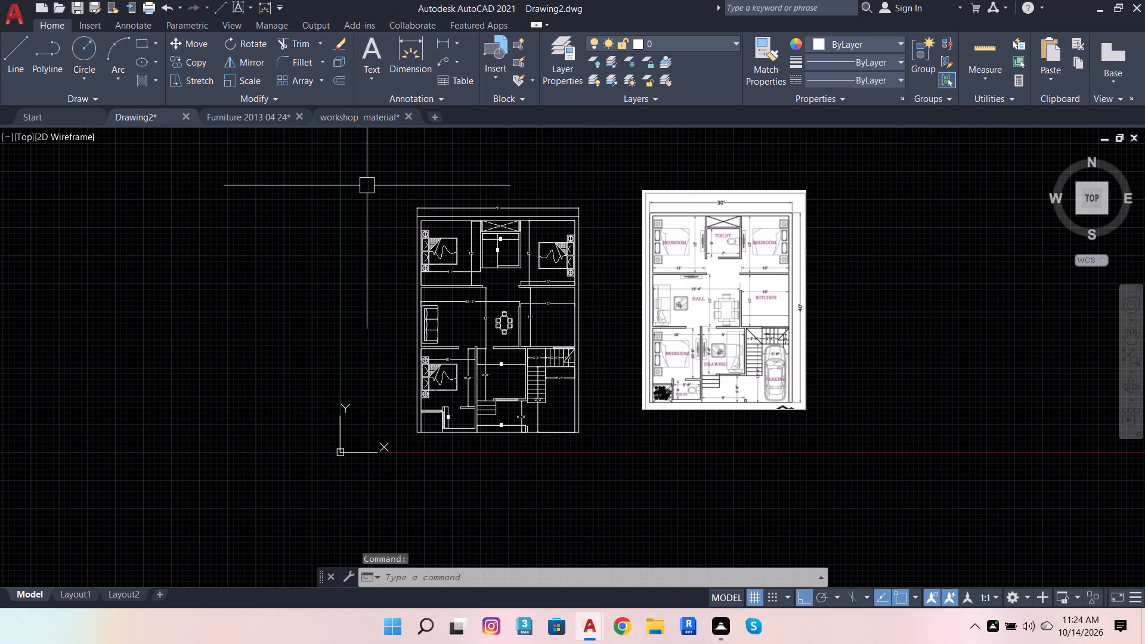
pyautogui.hotkey('ctrl', 'v')
pyautogui.scroll(-5, 499, 332)
pyautogui.click(699, 336)
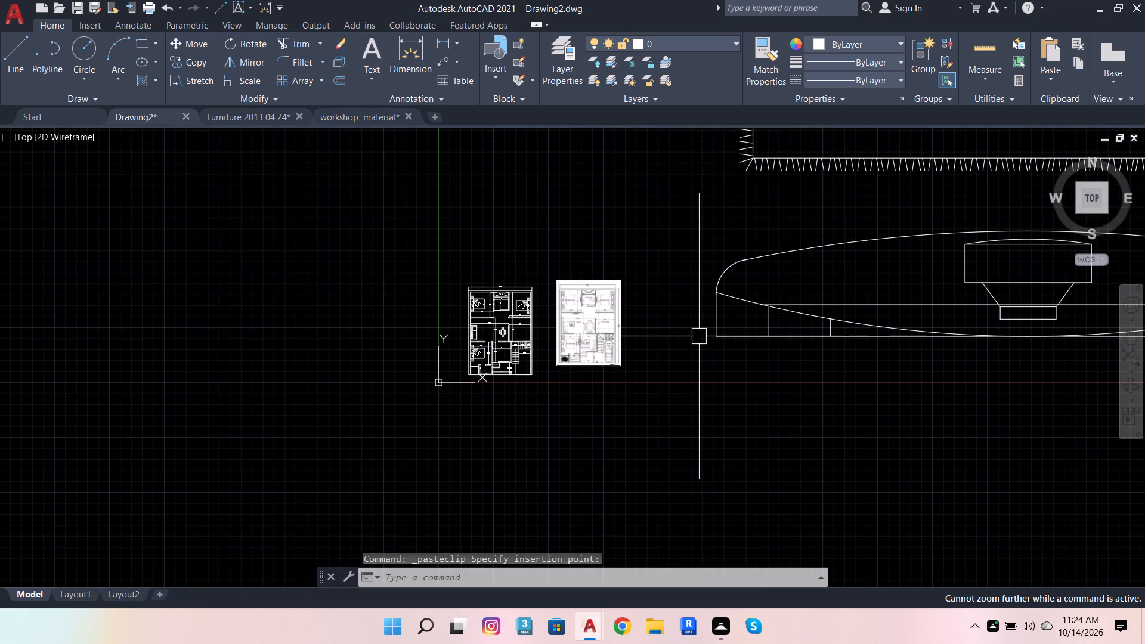
# Close the workshop material drawing.
pyautogui.click(410, 113)
pyautogui.click(619, 340)
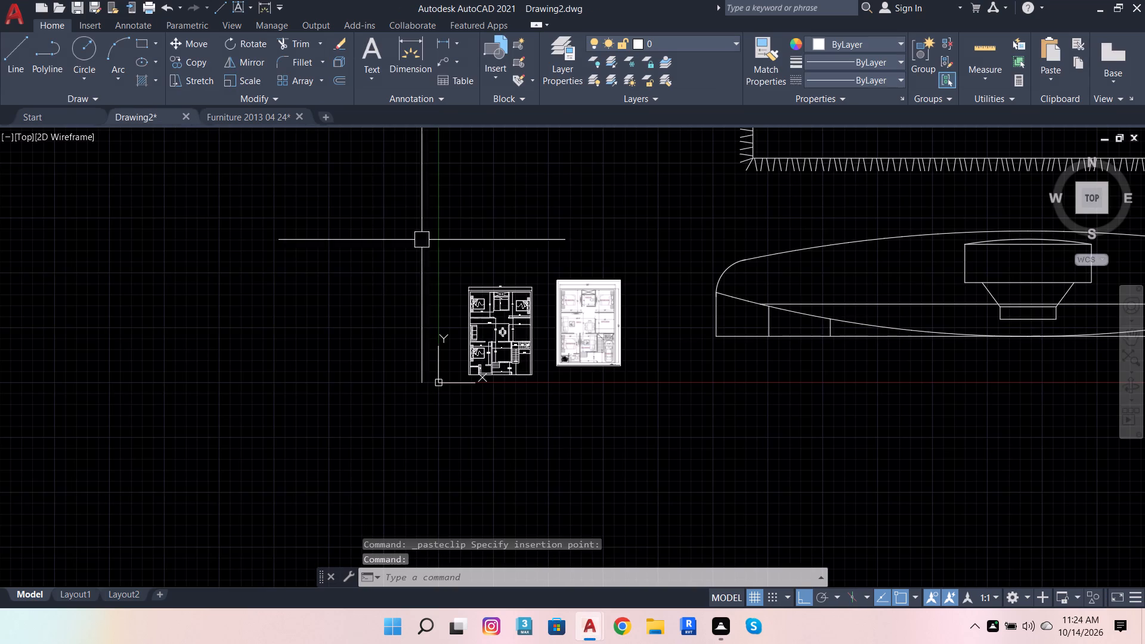
# Draw a 5' horizontal reference line inward from the left end corner of the pasted set's TV unit.
pyautogui.scroll(-2, 324, 392)
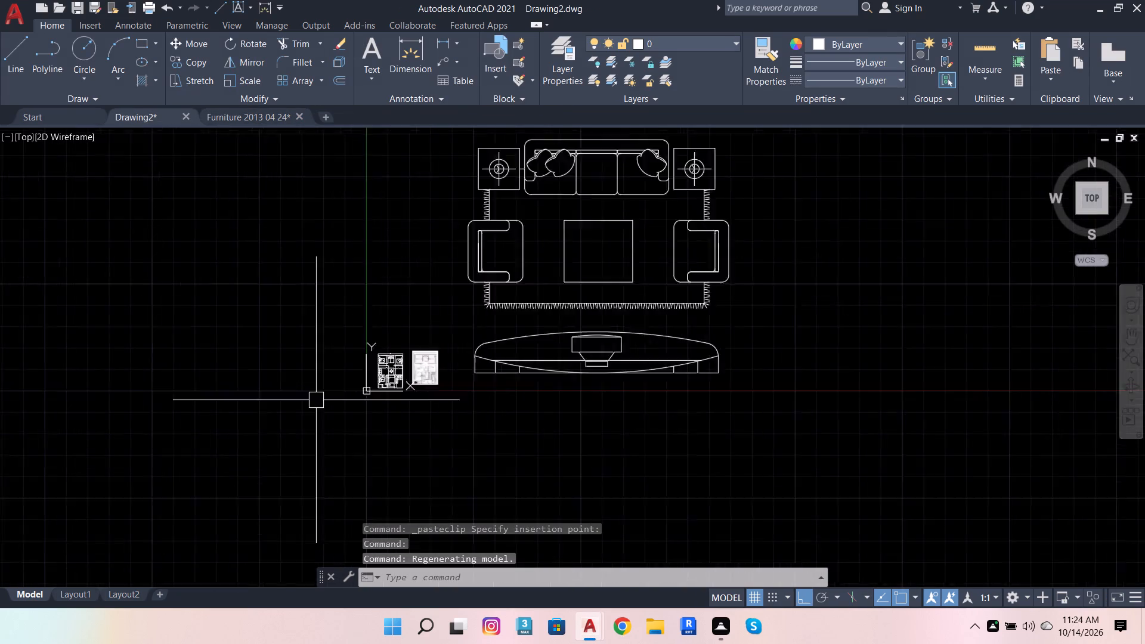
pyautogui.scroll(-2, 316, 400)
pyautogui.scroll(3, 426, 393)
pyautogui.click(432, 378)
pyautogui.scroll(1, 280, 384)
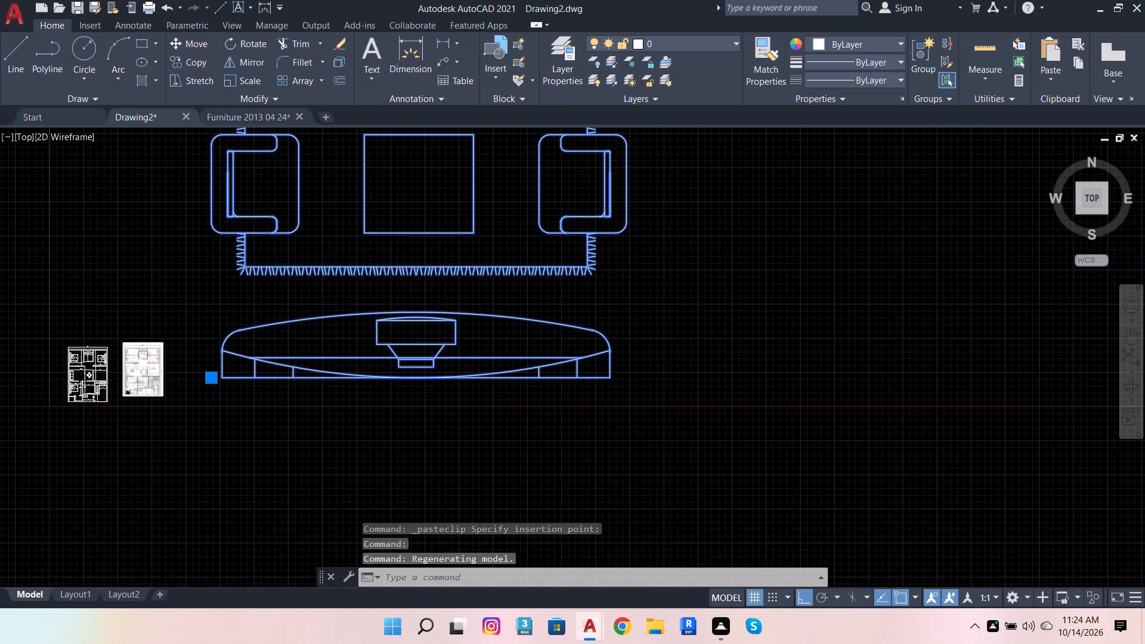
pyautogui.press('Escape')
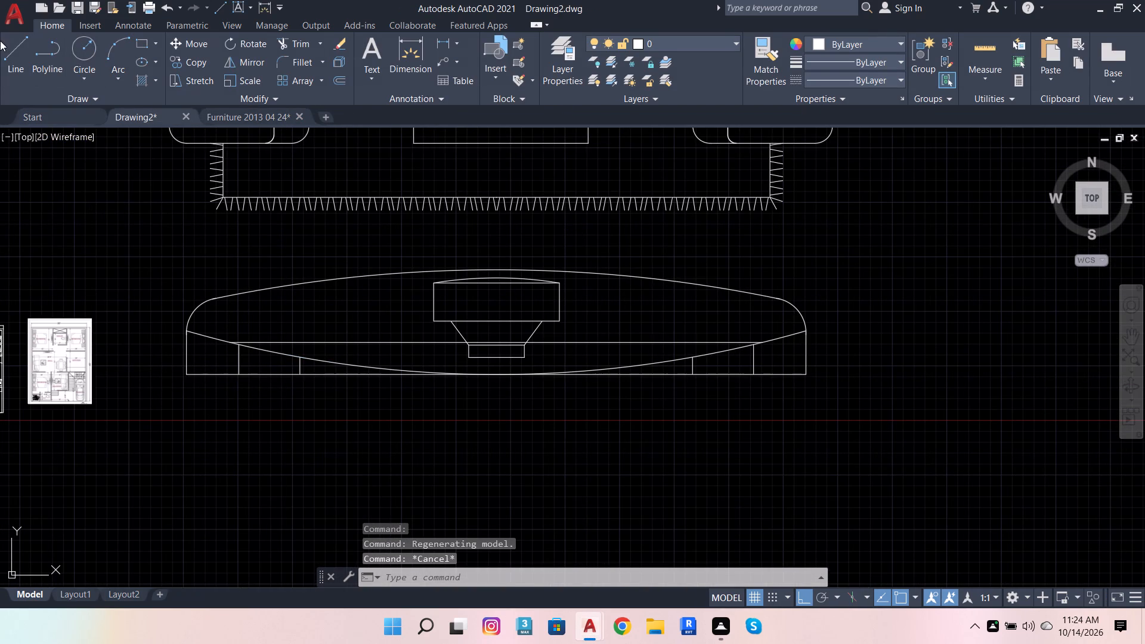
pyautogui.click(11, 47)
pyautogui.scroll(3, 203, 337)
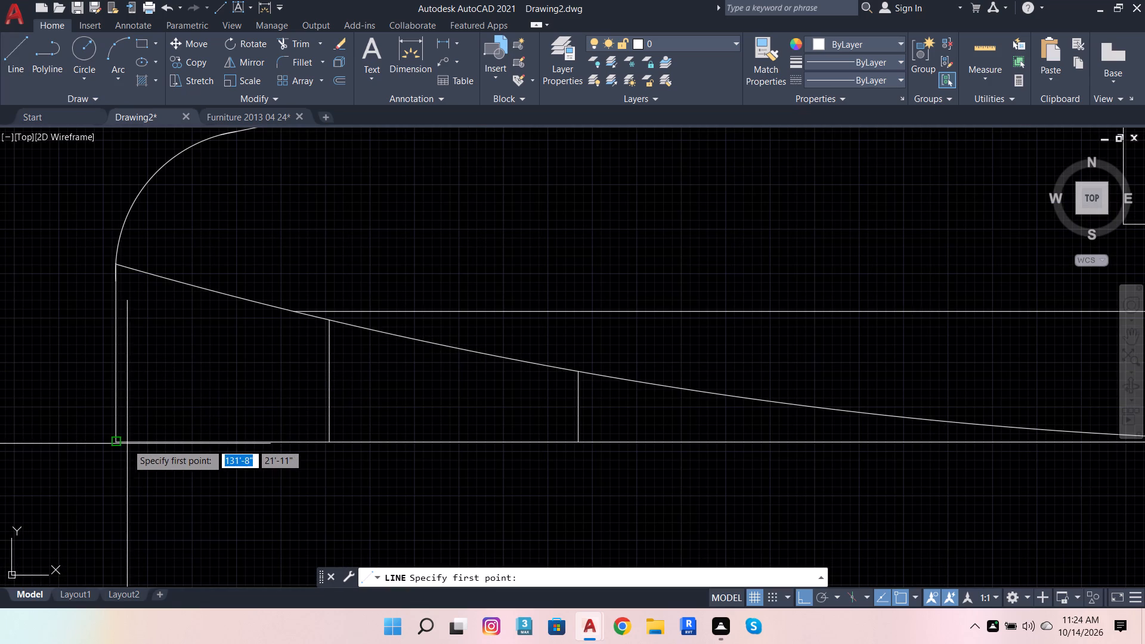
pyautogui.click(118, 263)
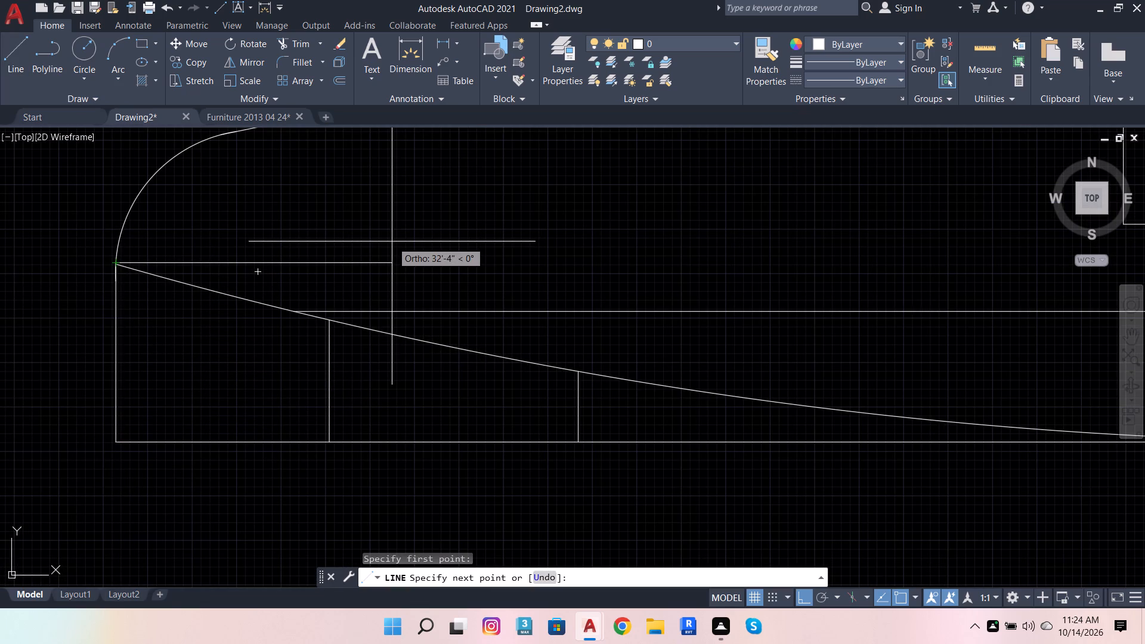
pyautogui.scroll(-8, 417, 270)
pyautogui.scroll(6, 390, 388)
pyautogui.scroll(-2, 567, 333)
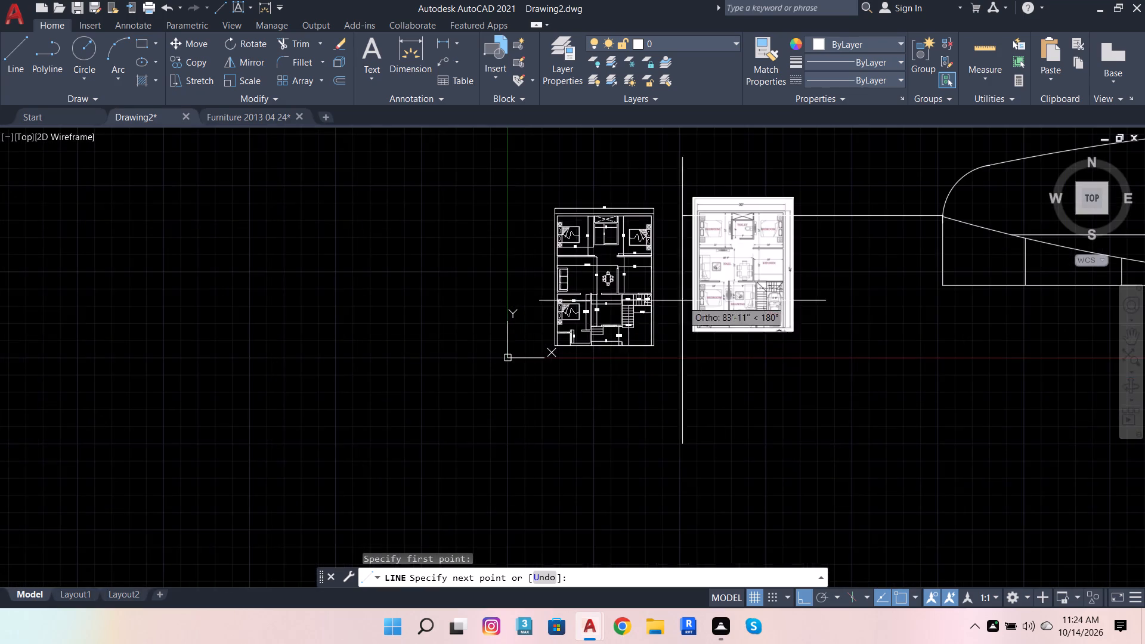
pyautogui.scroll(2, 717, 303)
pyautogui.scroll(-3, 459, 280)
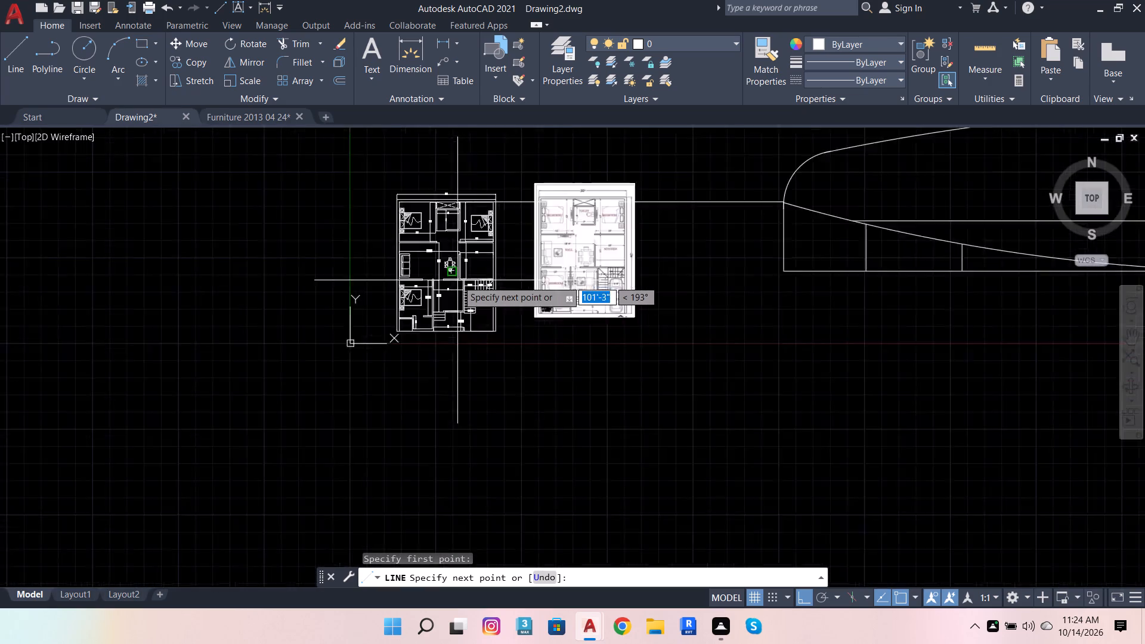
pyautogui.scroll(-1, 457, 280)
pyautogui.scroll(3, 681, 227)
pyautogui.write("5'")
pyautogui.press('Return')
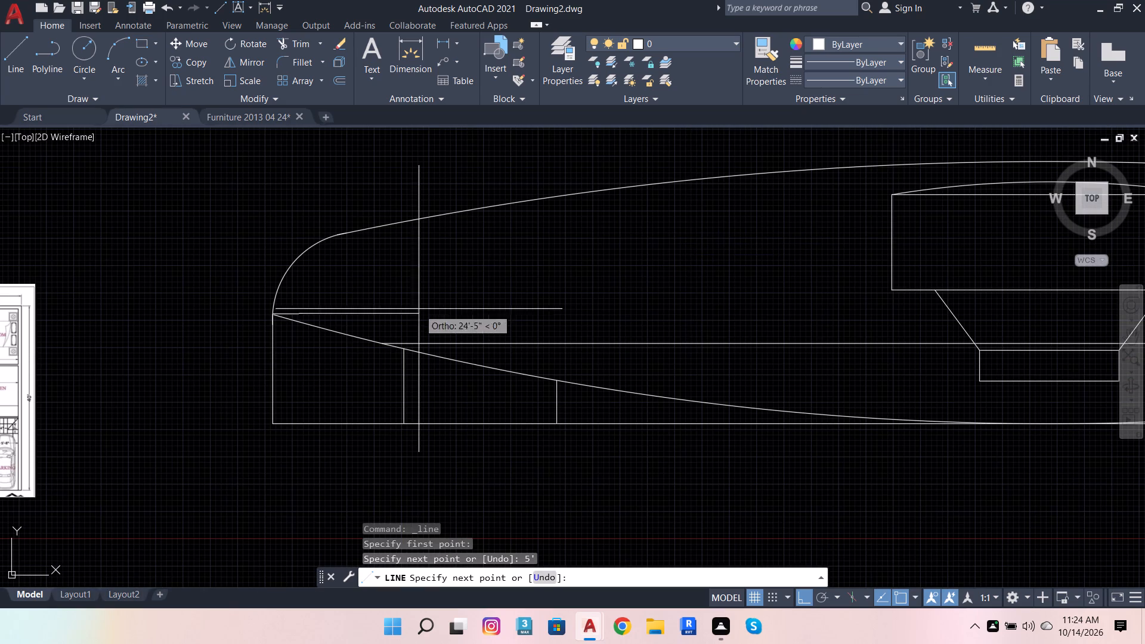
pyautogui.press('Escape')
# Scale the pasted sofa set down about the TV unit's left end corner until the unit roughly matches the 5' line.
pyautogui.click(342, 243)
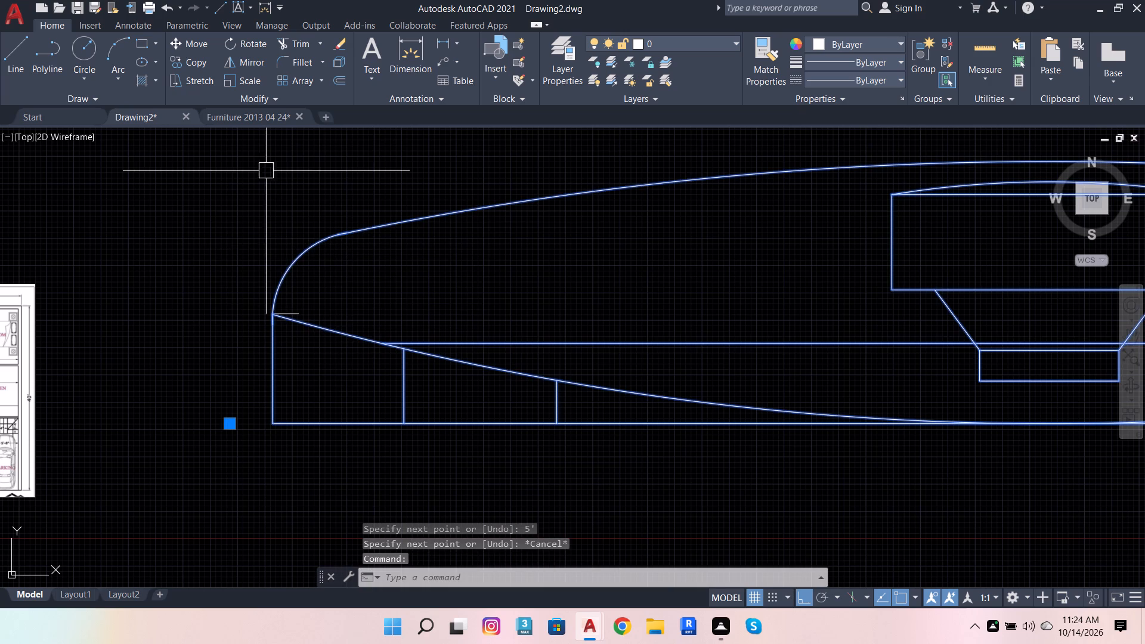
pyautogui.click(236, 76)
pyautogui.scroll(2, 305, 348)
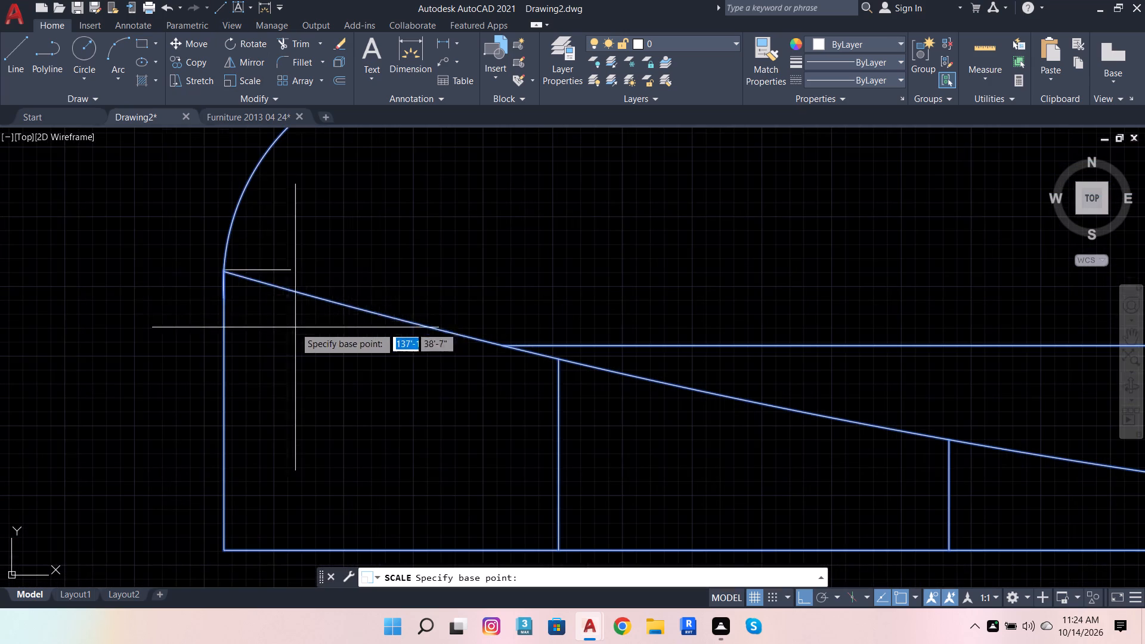
pyautogui.click(222, 271)
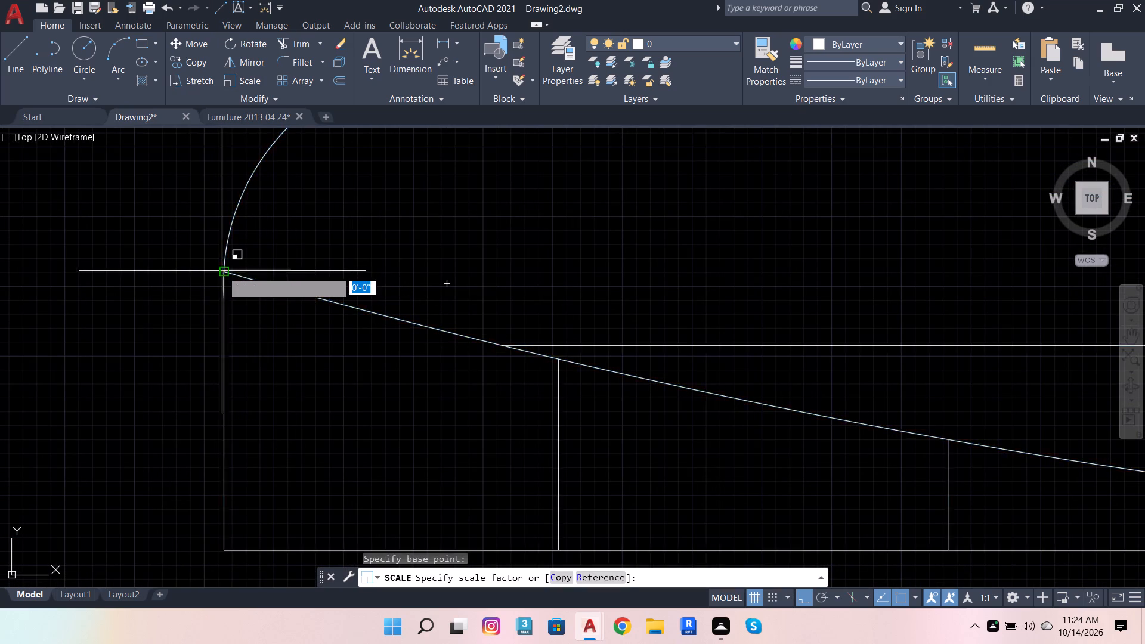
pyautogui.scroll(3, 216, 273)
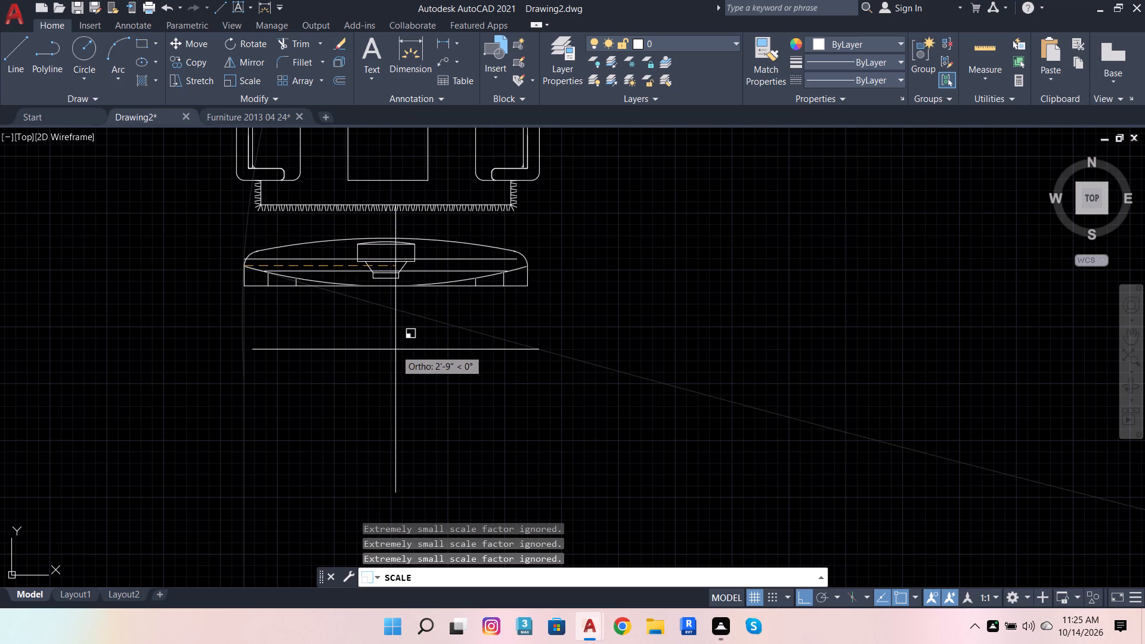
pyautogui.scroll(2, 400, 342)
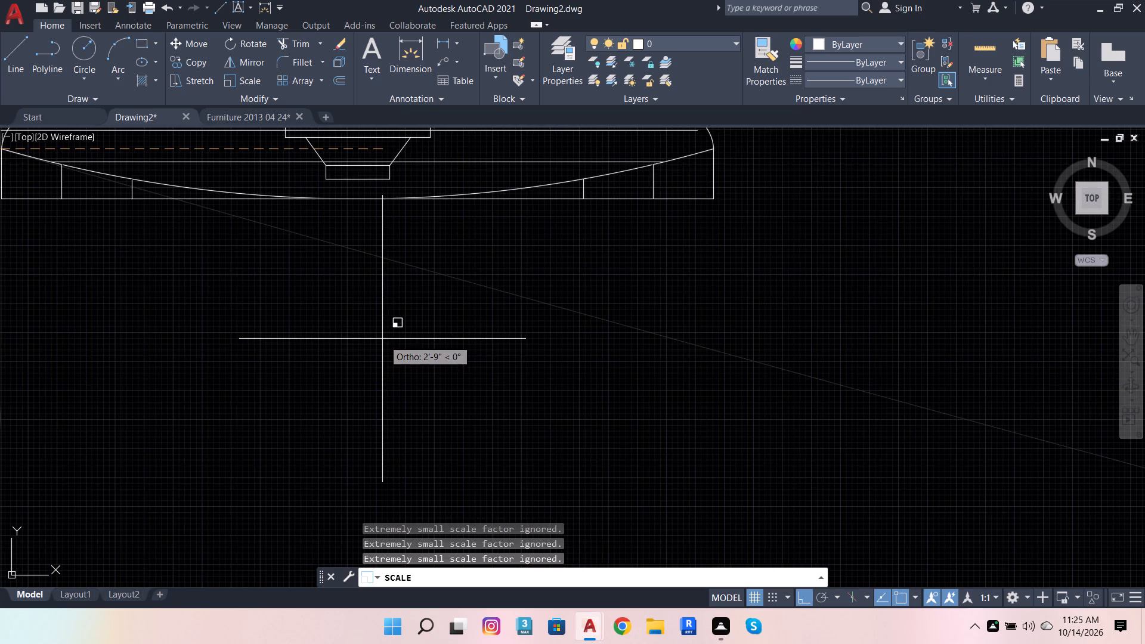
pyautogui.scroll(-1, 382, 339)
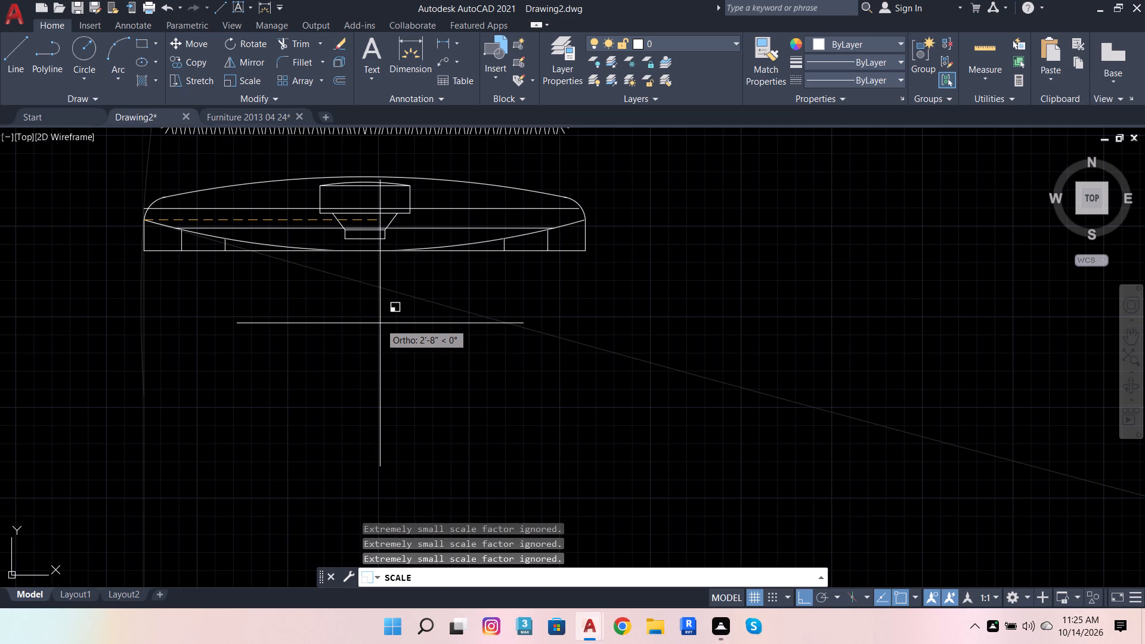
pyautogui.click(379, 323)
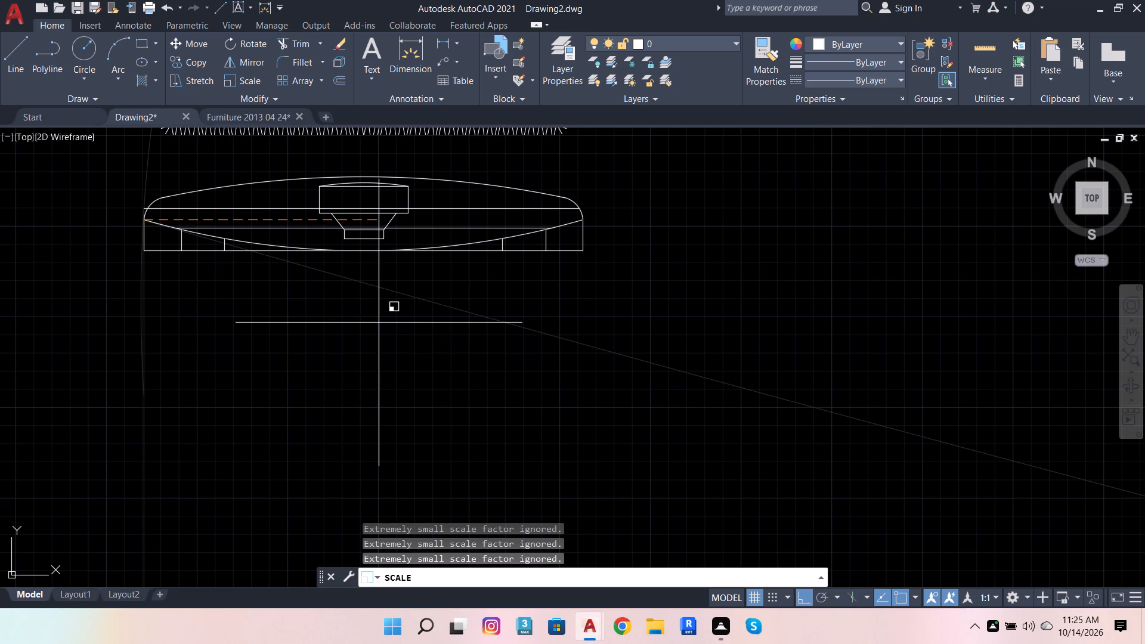
# Delete the 5' horizontal reference line across the TV unit.
pyautogui.click(518, 208)
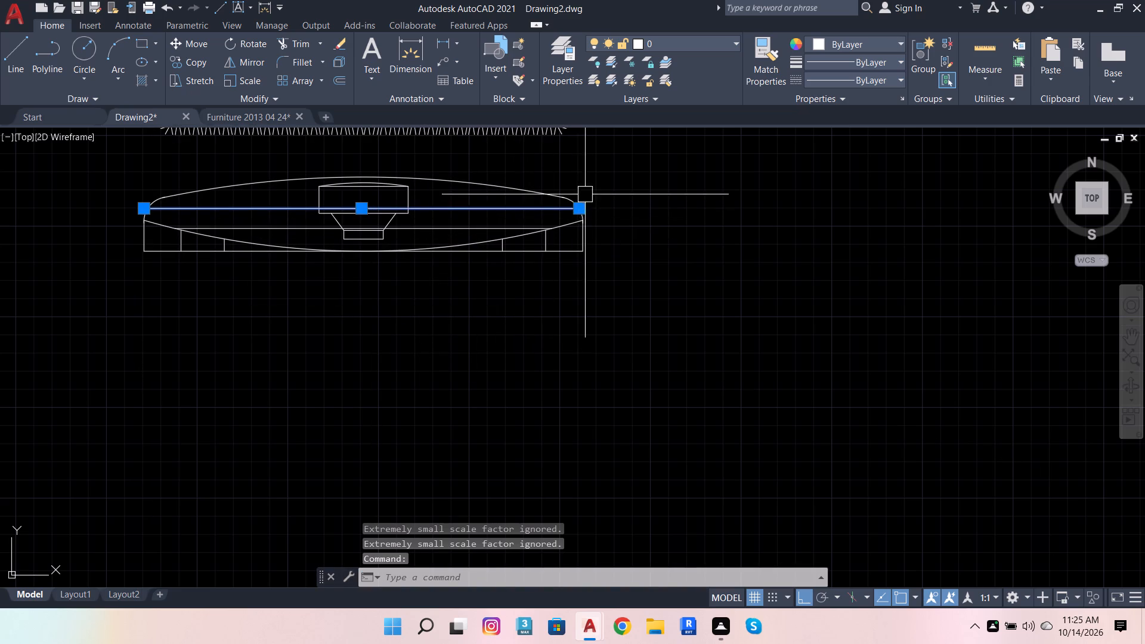
pyautogui.press('Delete')
# Edit the pasted sofa set block to erase the sofa, side tables, armchairs and rug, keeping only the TV unit, and save the block.
pyautogui.scroll(-3, 658, 301)
pyautogui.doubleClick(639, 289)
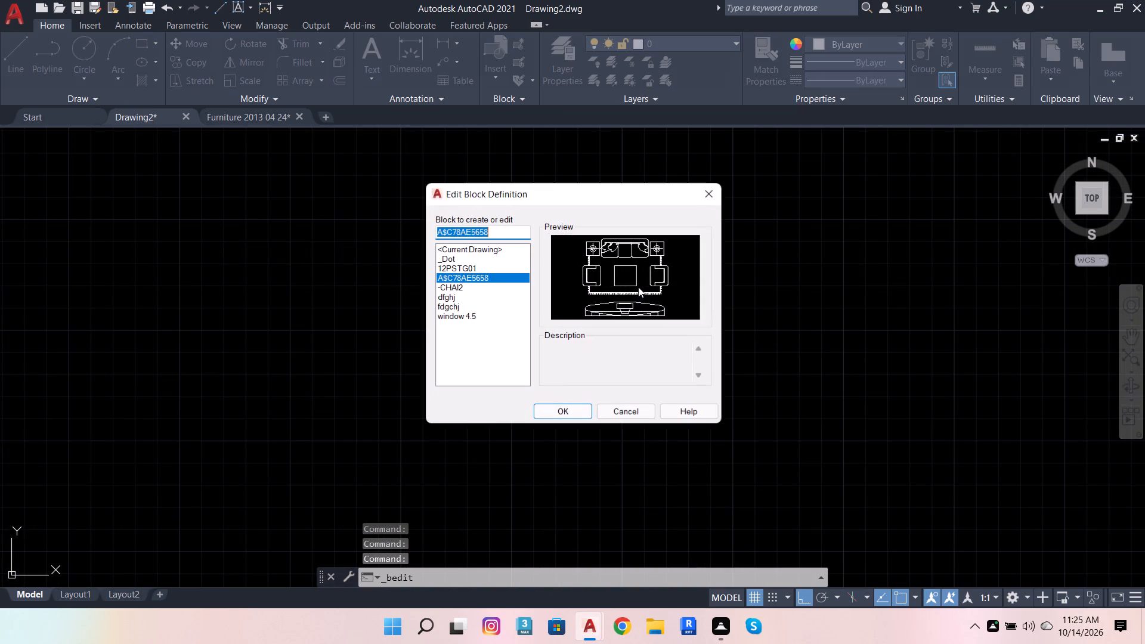
pyautogui.click(583, 411)
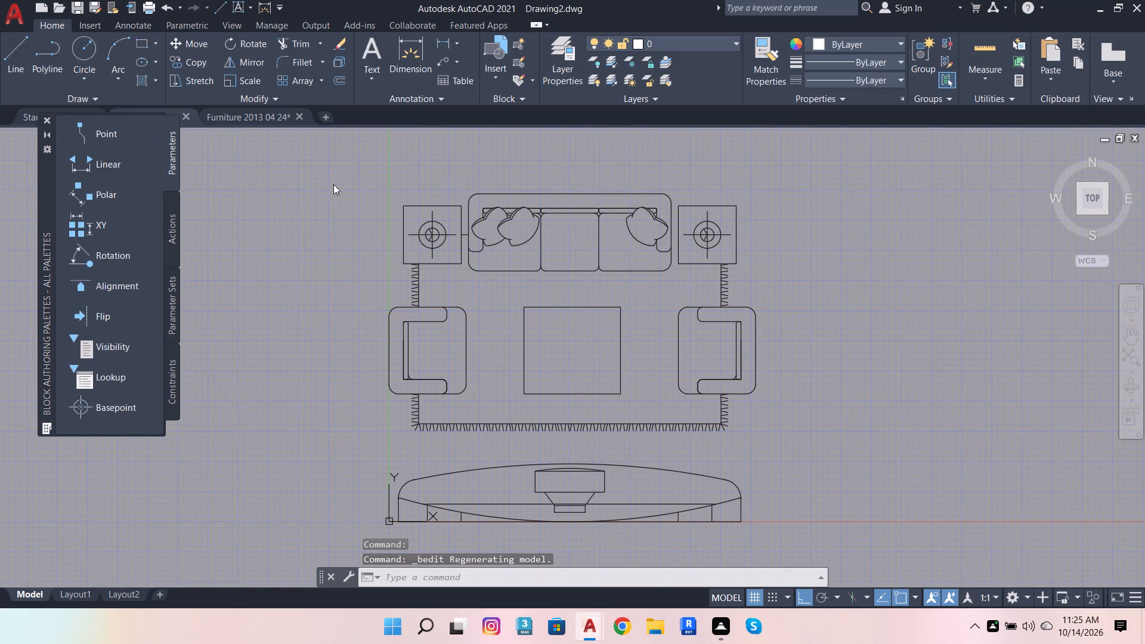
pyautogui.click(346, 153)
pyautogui.click(819, 441)
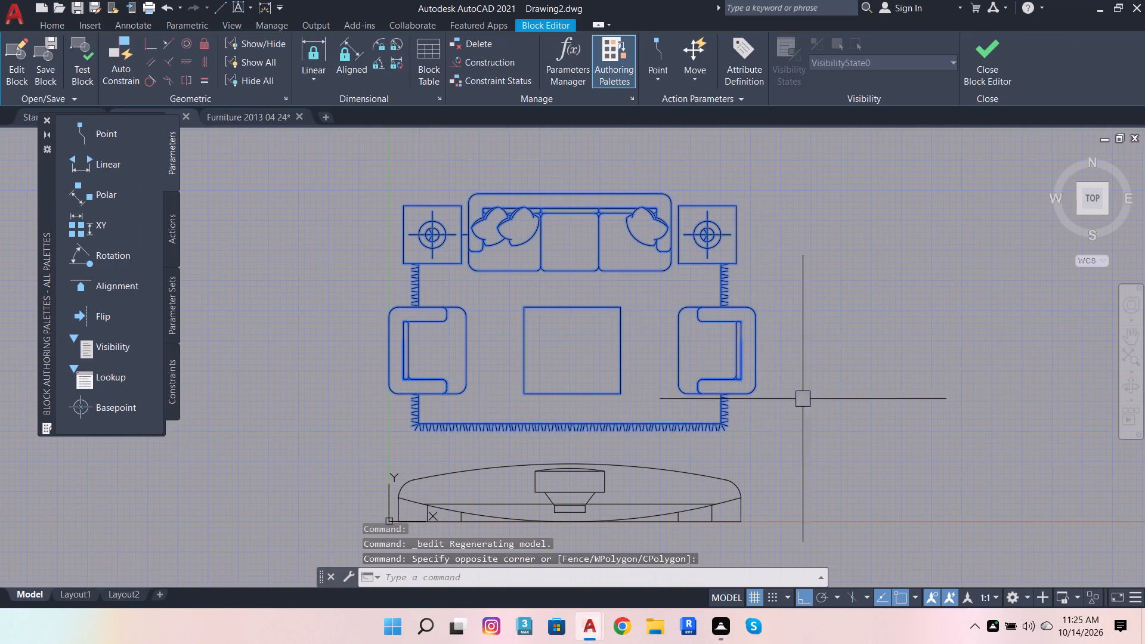
pyautogui.press('Delete')
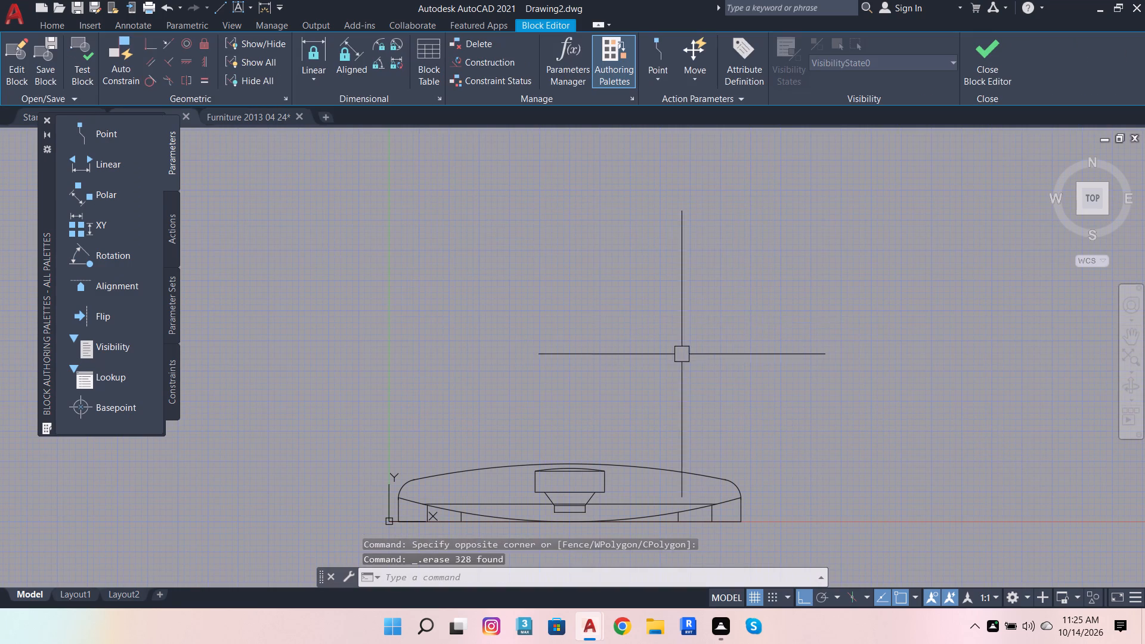
pyautogui.click(980, 76)
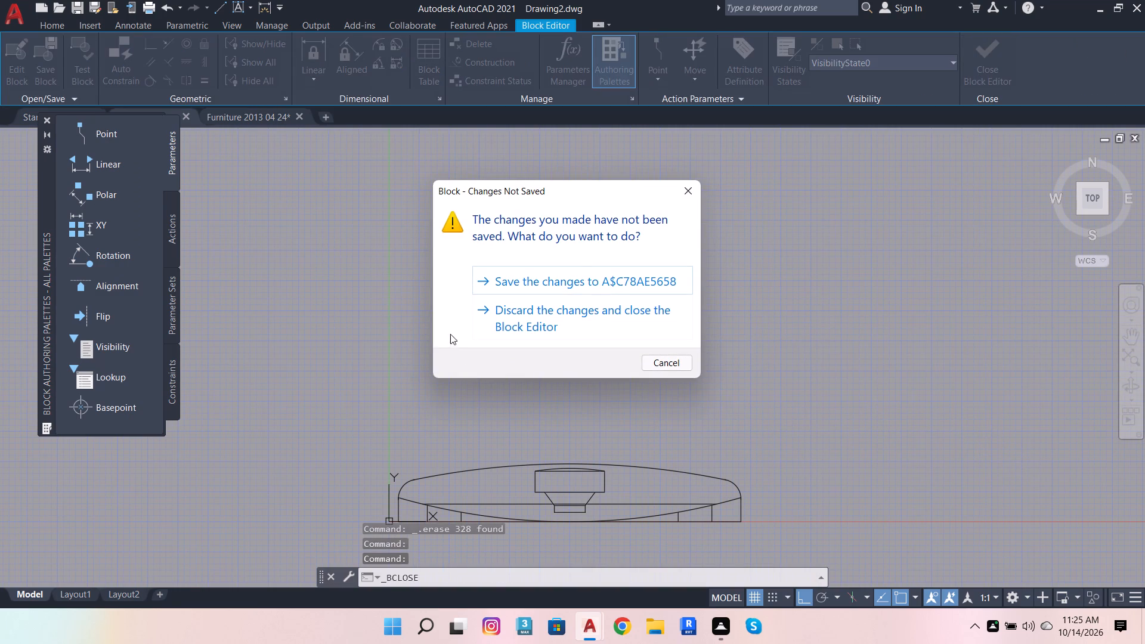
pyautogui.click(583, 273)
# Rotate the TV unit 90° counterclockwise so it stands vertically with its flat back facing right.
pyautogui.scroll(-2, 670, 316)
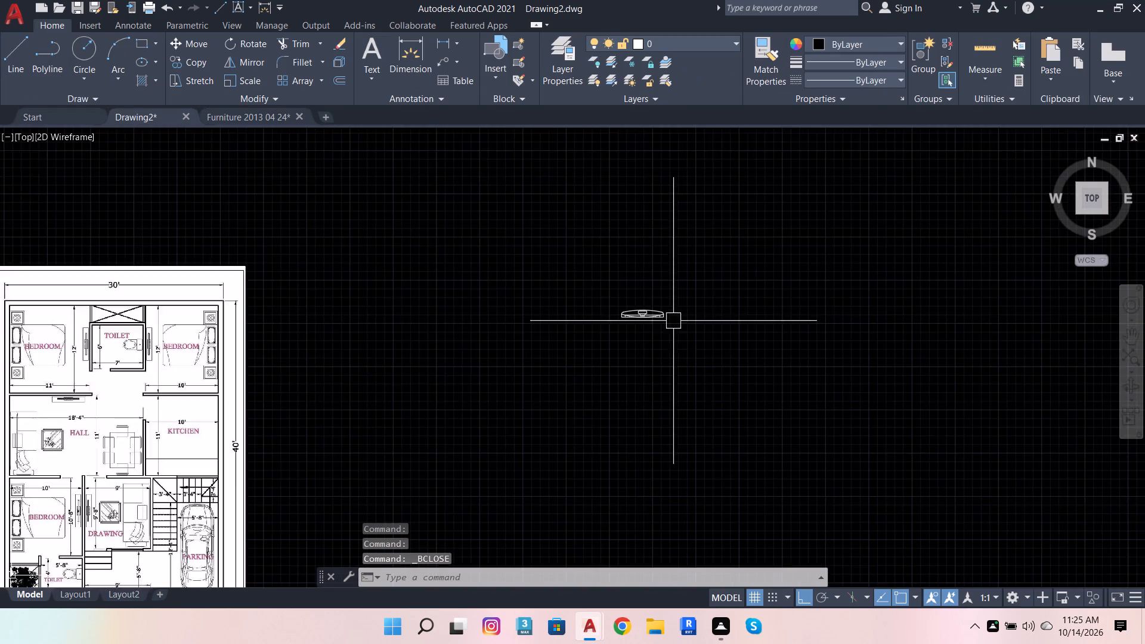
pyautogui.scroll(-1, 673, 321)
pyautogui.click(638, 272)
pyautogui.moveTo(699, 348); pyautogui.dragTo(704, 351)
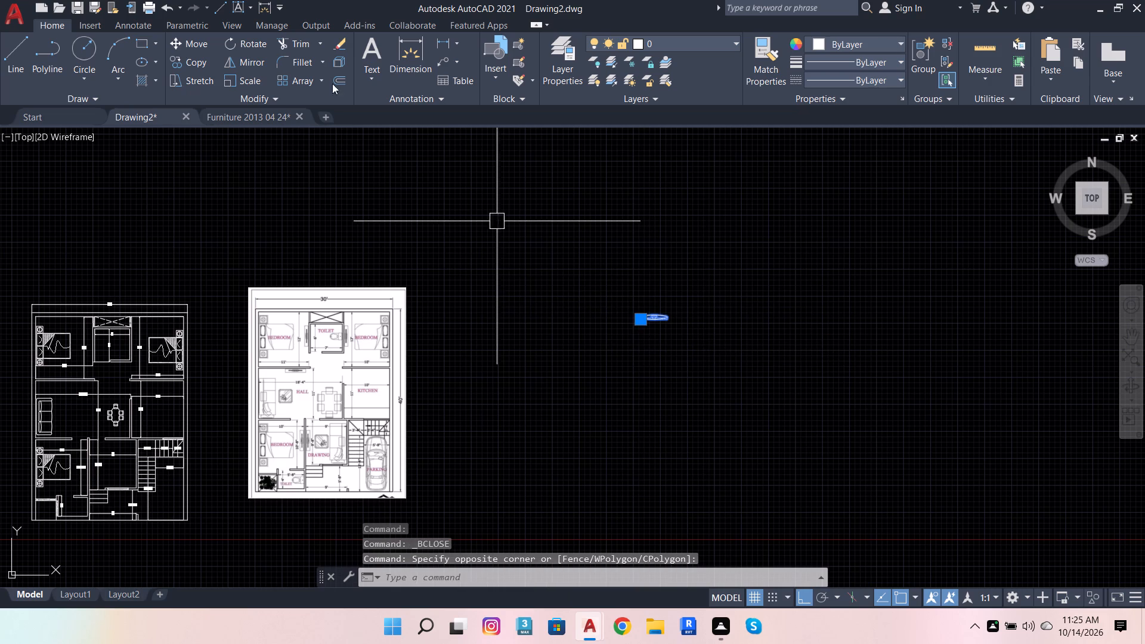
pyautogui.click(231, 42)
pyautogui.scroll(1, 850, 447)
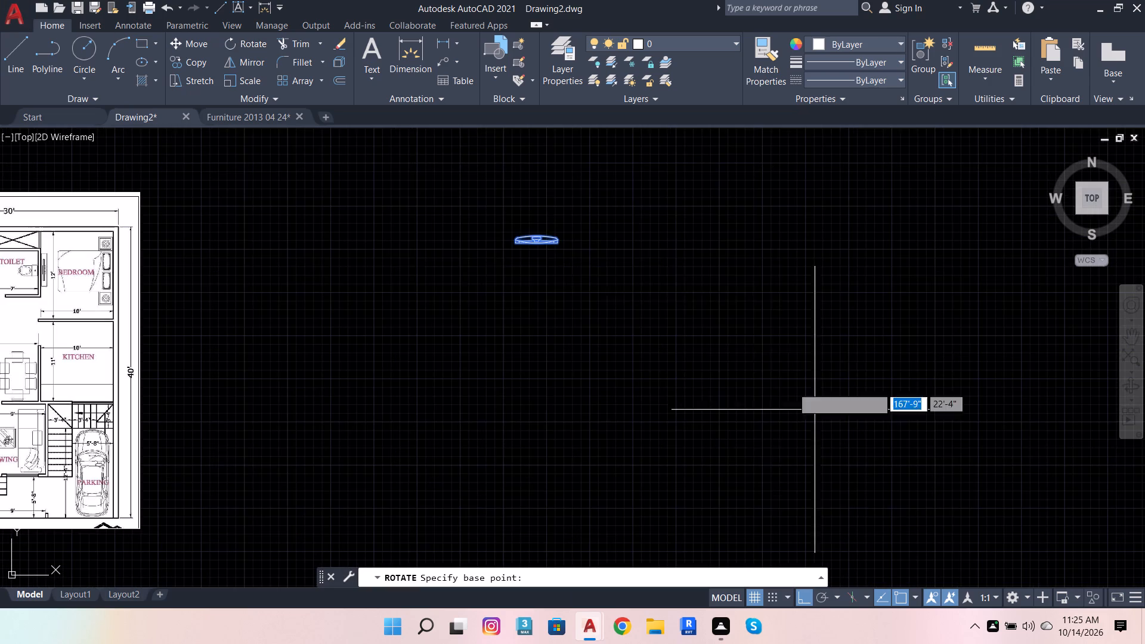
pyautogui.scroll(2, 322, 134)
pyautogui.click(707, 402)
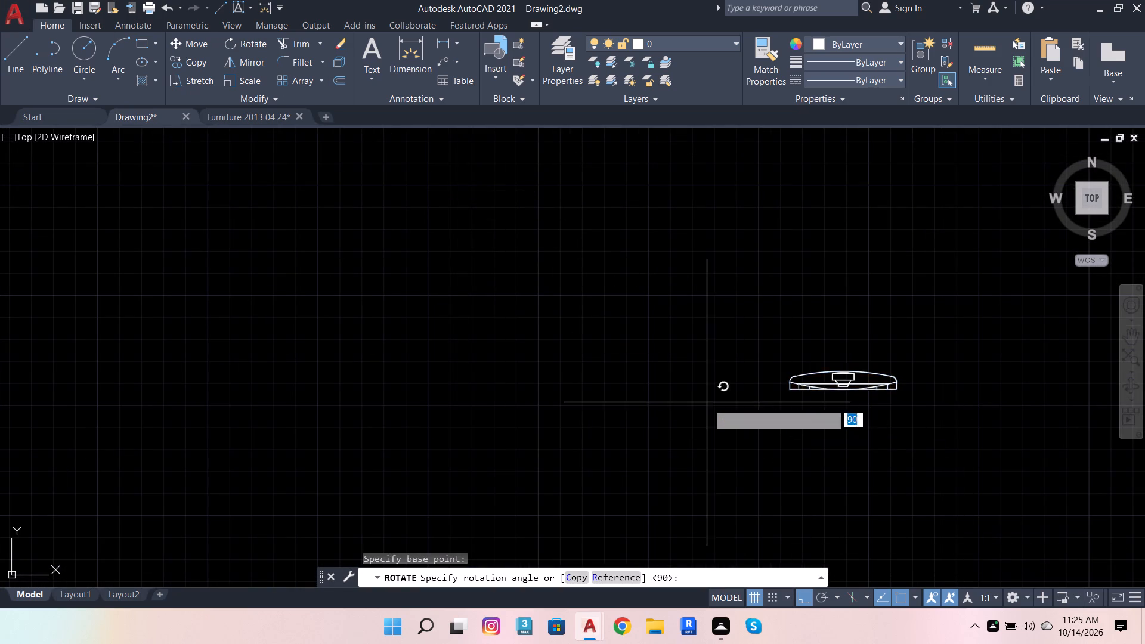
pyautogui.click(720, 181)
# Move the TV unit by its lower right corner, with Ortho off, to the right wall of the lower-left bedroom, opposite the bed.
pyautogui.scroll(1, 666, 289)
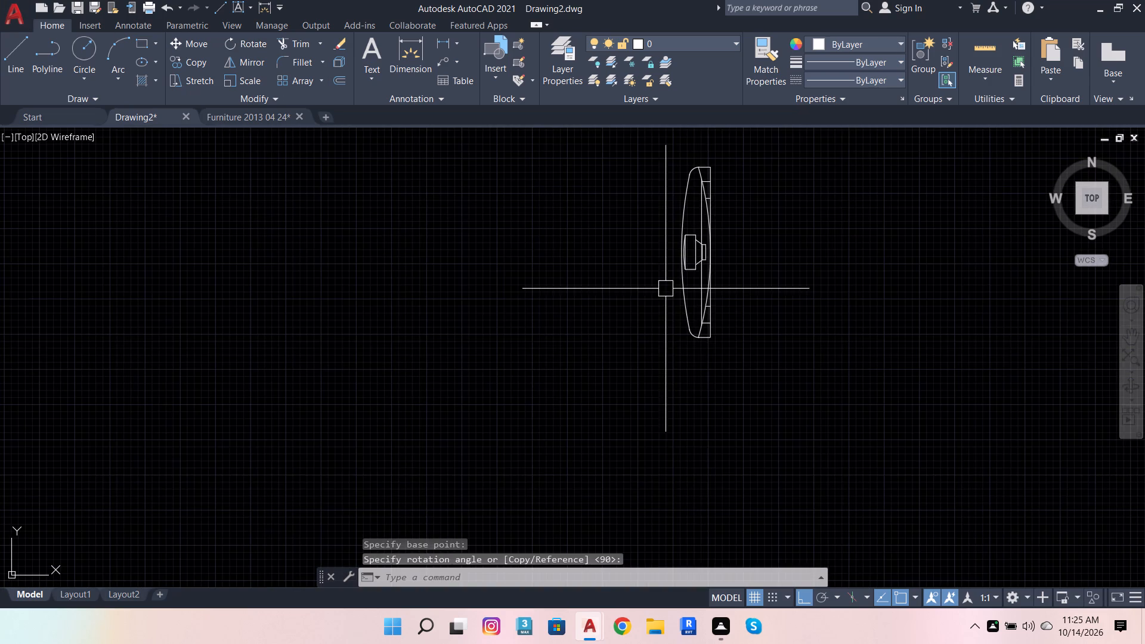
pyautogui.moveTo(696, 282); pyautogui.dragTo(657, 253)
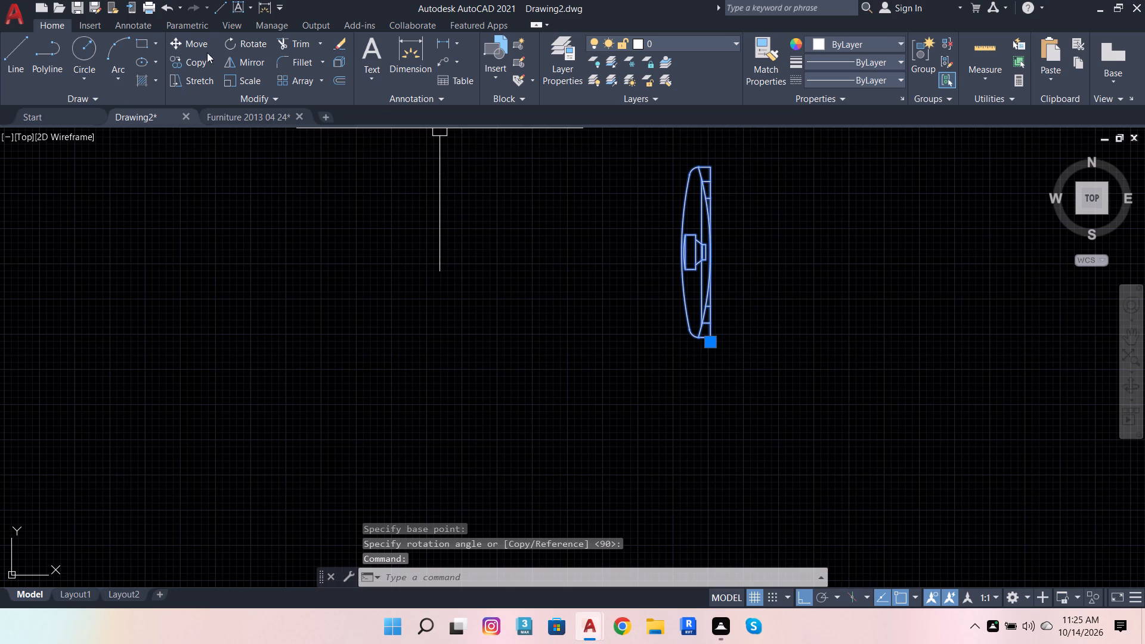
pyautogui.click(188, 42)
pyautogui.scroll(2, 699, 332)
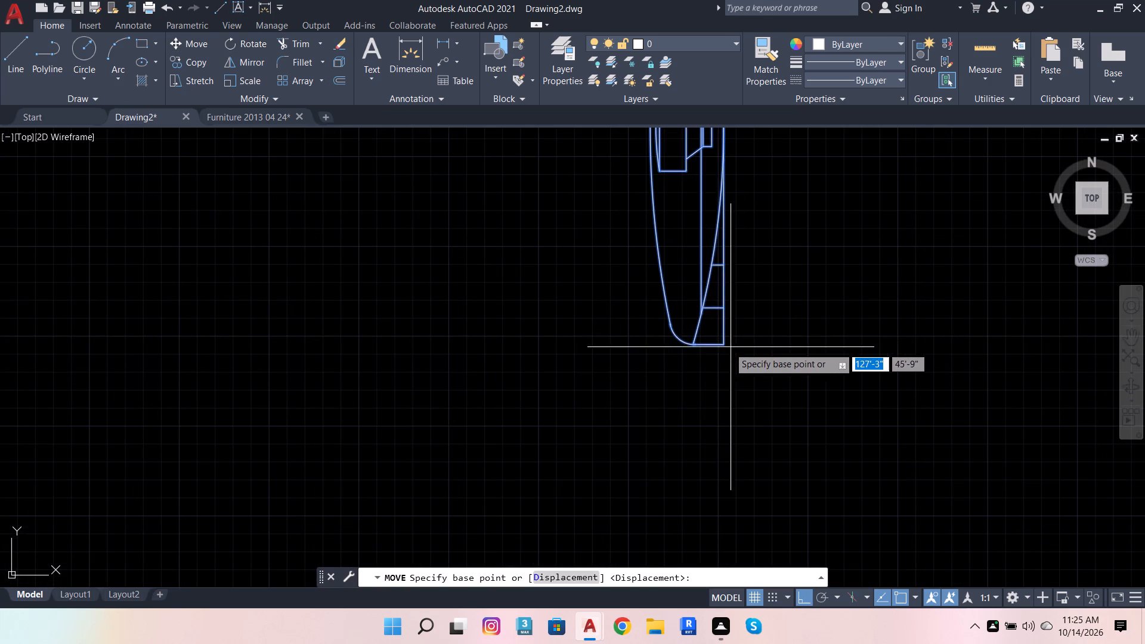
pyautogui.click(723, 348)
pyautogui.scroll(-6, 845, 285)
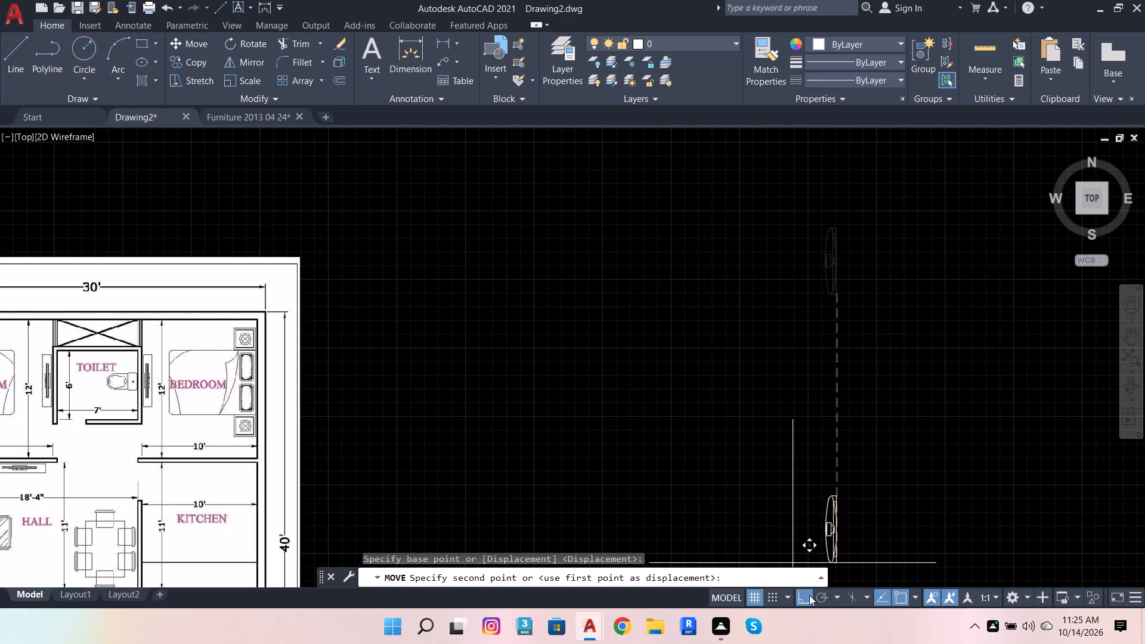
pyautogui.click(803, 606)
pyautogui.scroll(-4, 908, 447)
pyautogui.scroll(3, 750, 489)
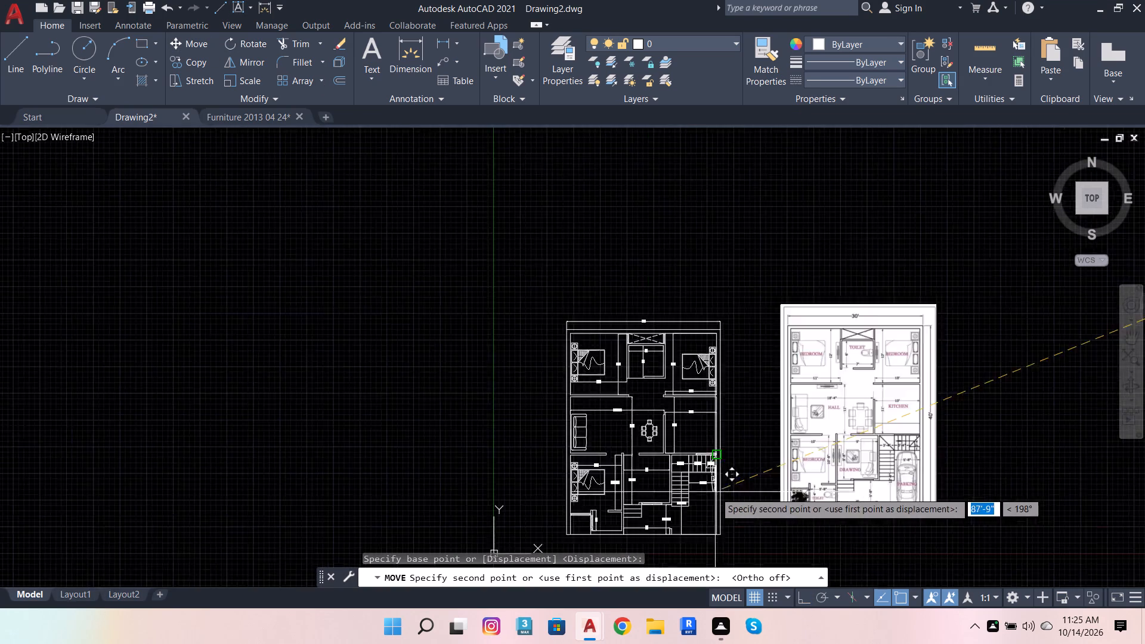
pyautogui.scroll(2, 715, 492)
pyautogui.scroll(-3, 468, 427)
pyautogui.scroll(4, 460, 438)
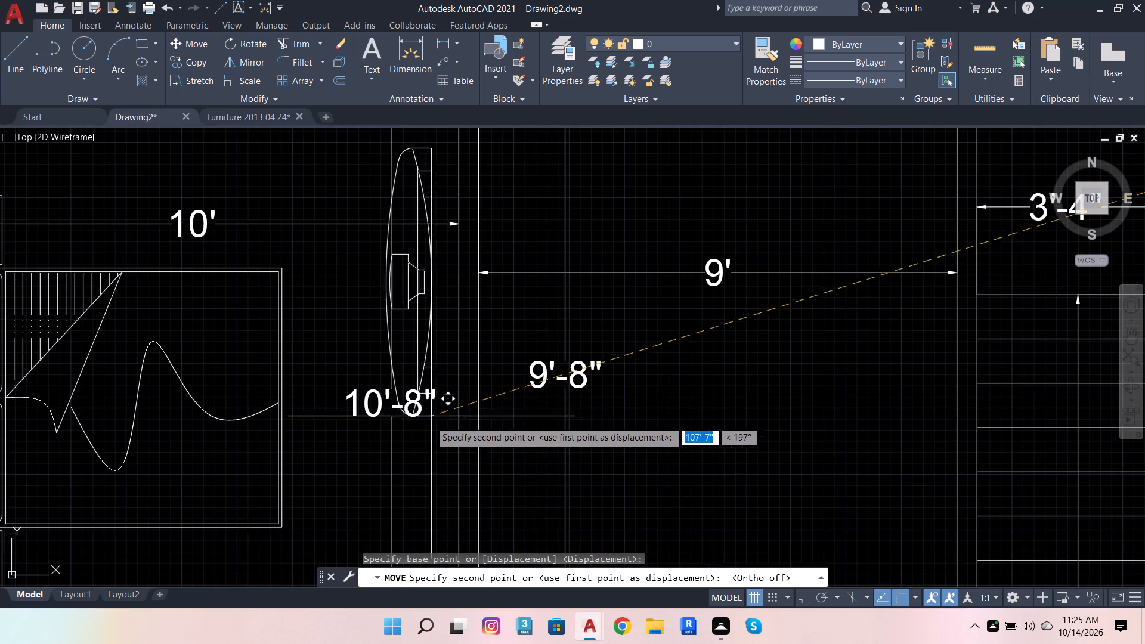
pyautogui.scroll(-3, 442, 416)
pyautogui.scroll(4, 433, 456)
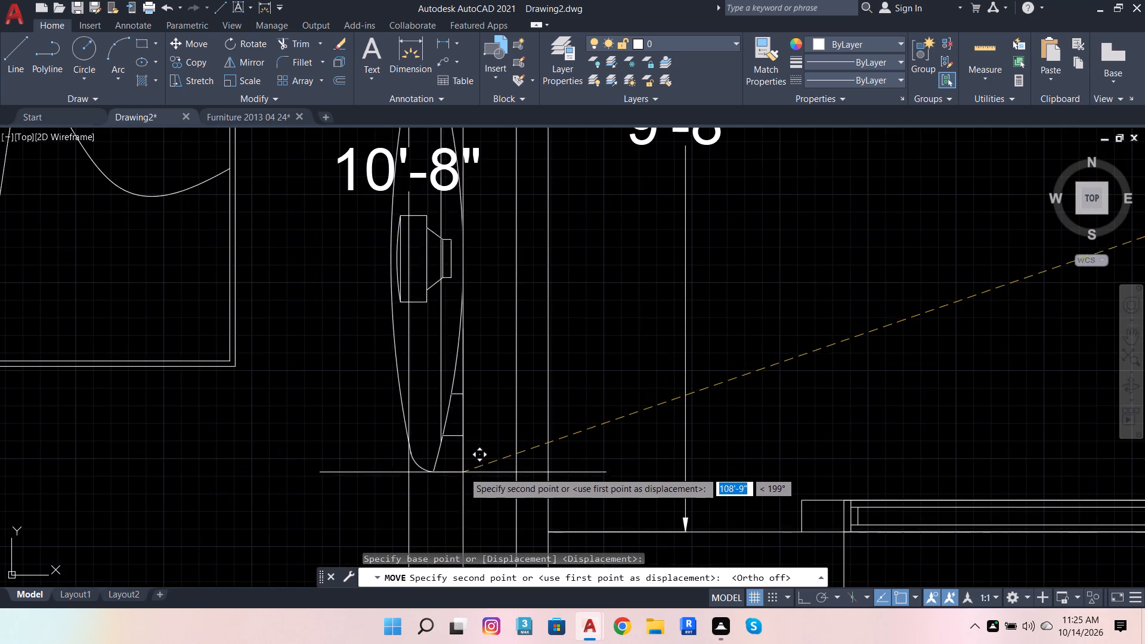
pyautogui.scroll(2, 490, 457)
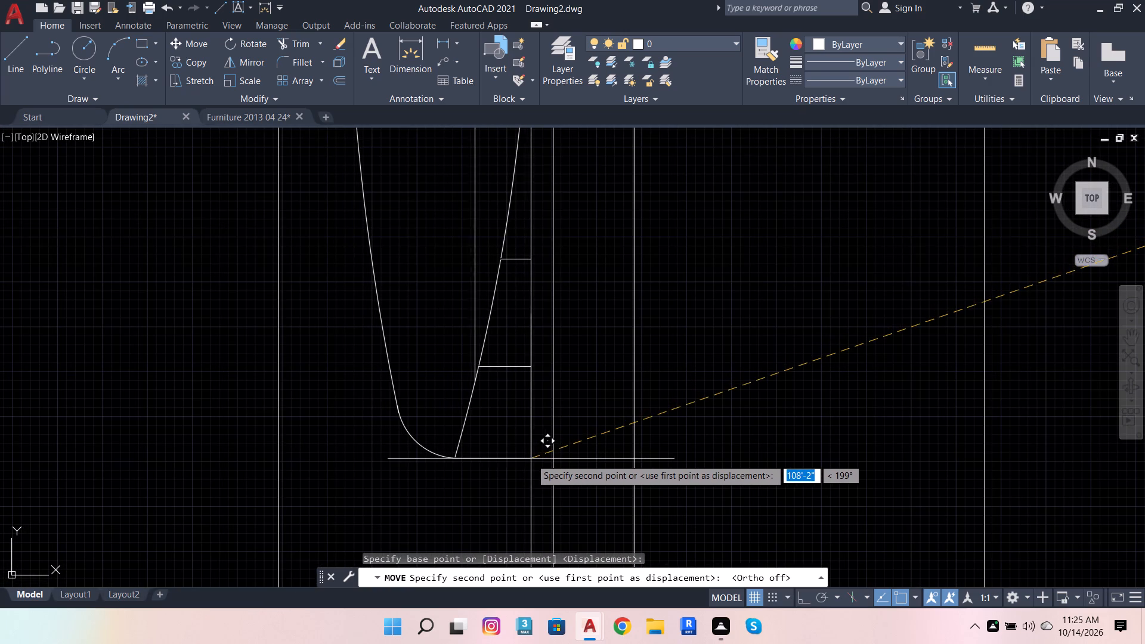
pyautogui.click(539, 463)
# Mirror the bedroom TV unit across a vertical line within the shared wall into the drawing room, with Ortho on and the original kept.
pyautogui.scroll(-4, 543, 433)
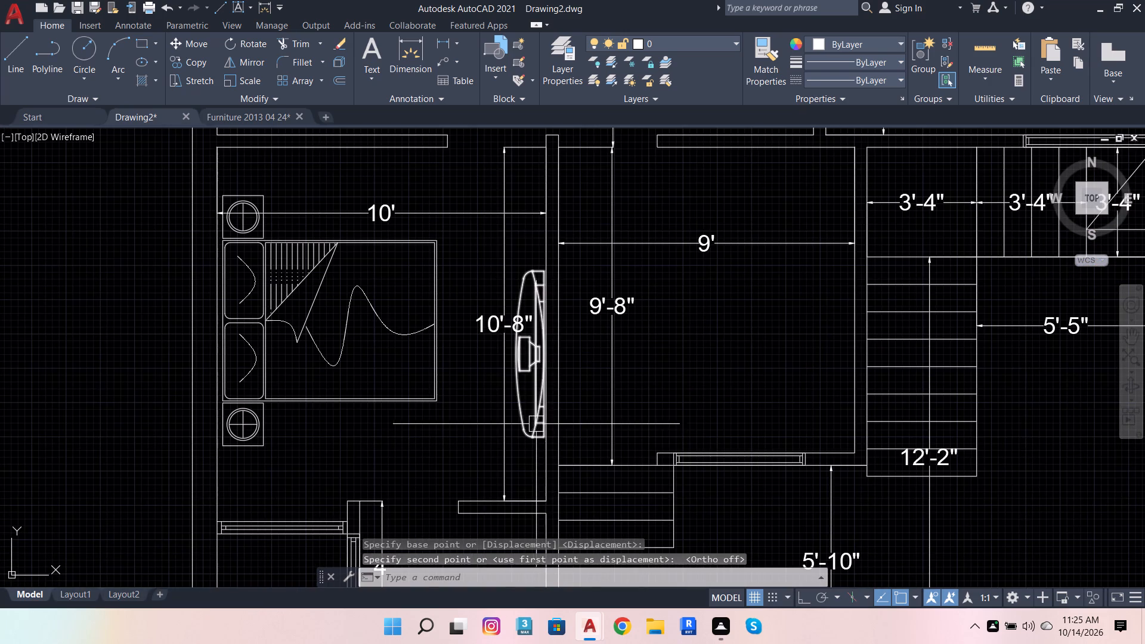
pyautogui.scroll(1, 531, 397)
pyautogui.scroll(-3, 533, 407)
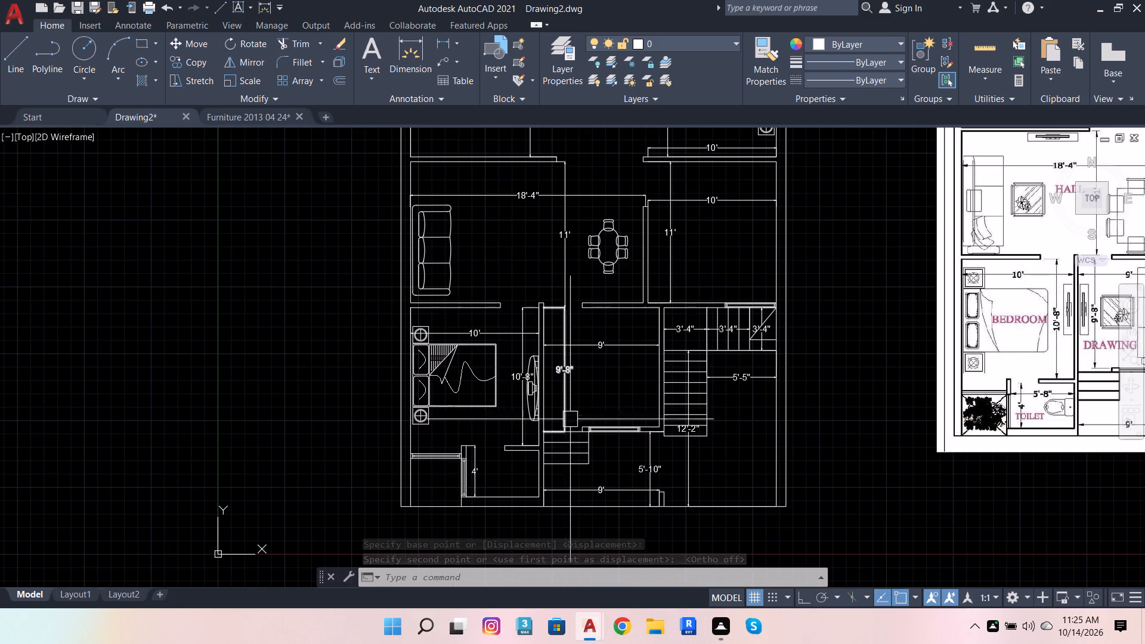
pyautogui.scroll(2, 515, 405)
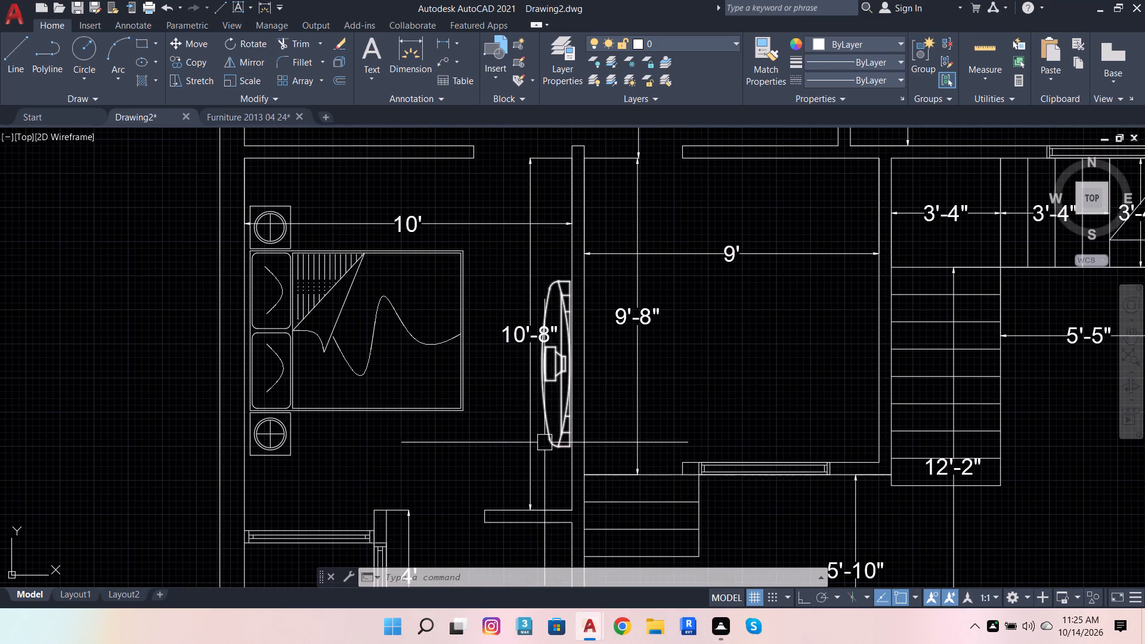
pyautogui.click(544, 442)
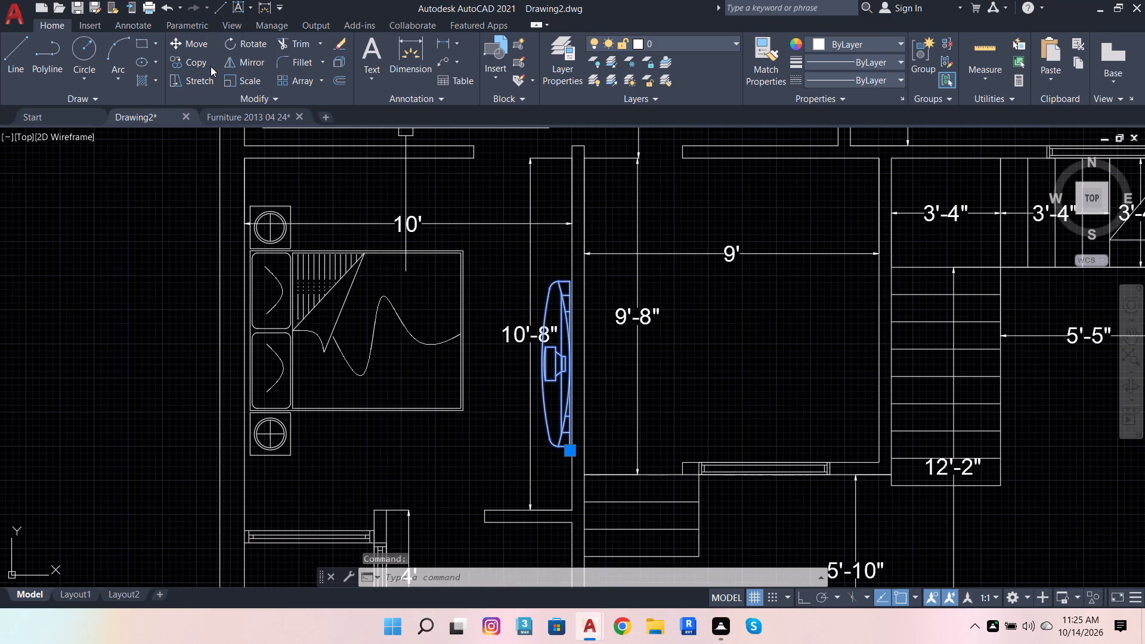
pyautogui.click(246, 67)
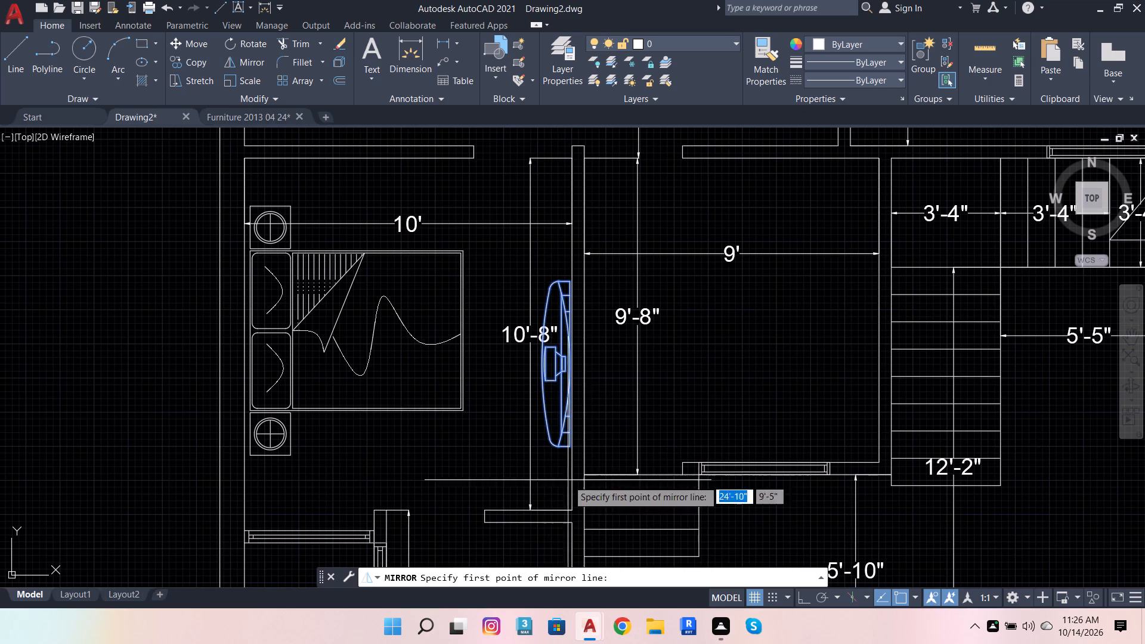
pyautogui.scroll(2, 585, 479)
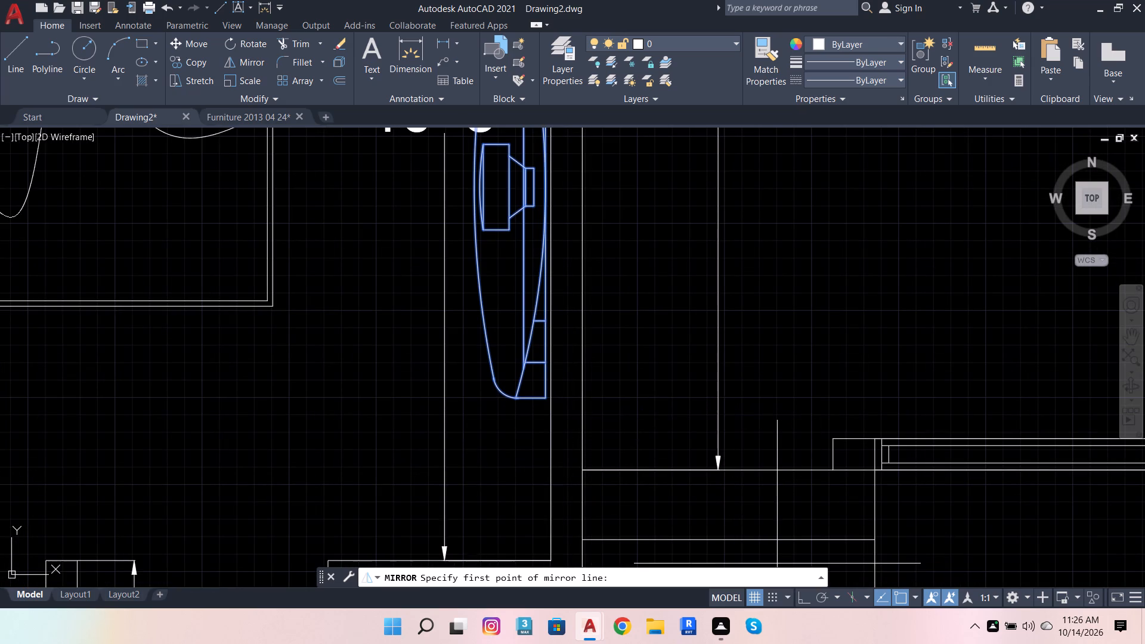
pyautogui.click(796, 598)
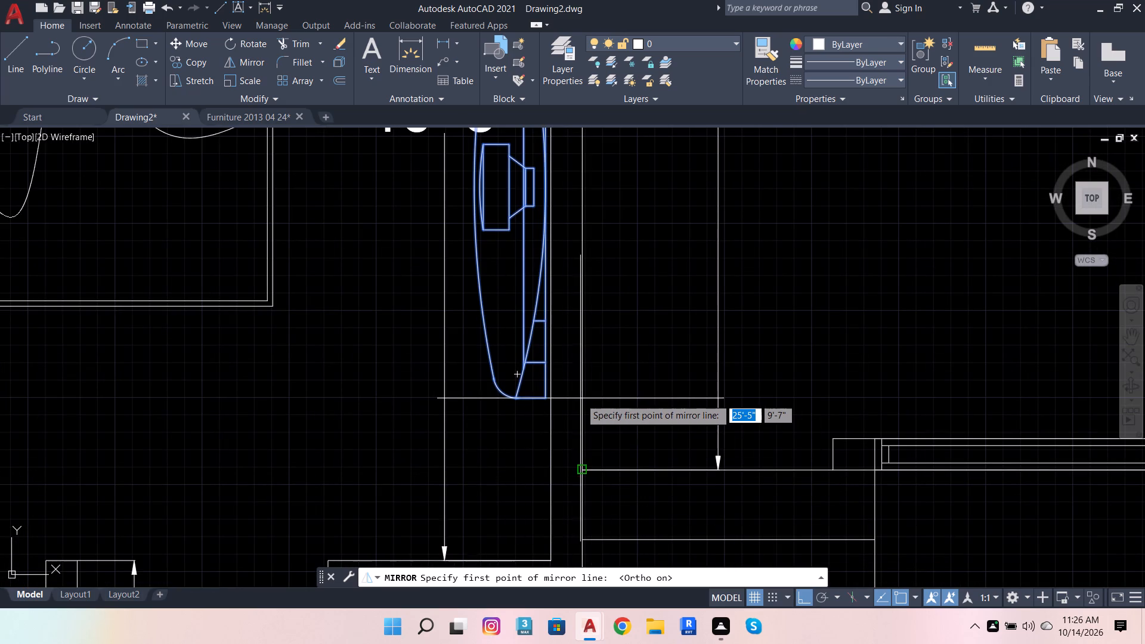
pyautogui.scroll(1, 568, 401)
pyautogui.click(568, 401)
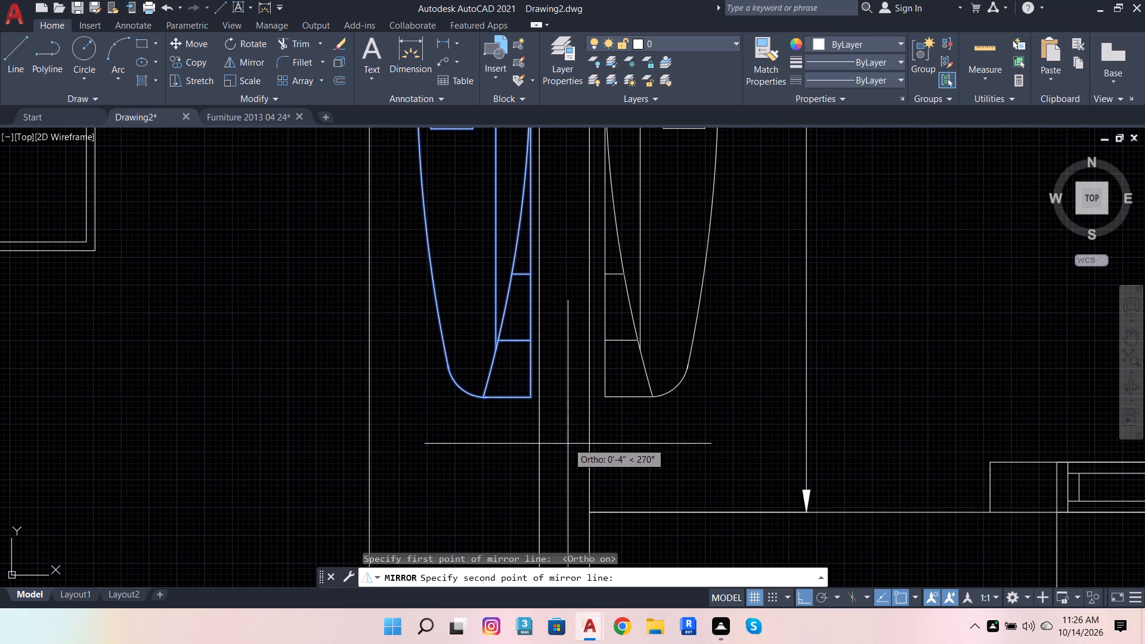
pyautogui.click(568, 444)
pyautogui.moveTo(600, 494); pyautogui.dragTo(568, 444)
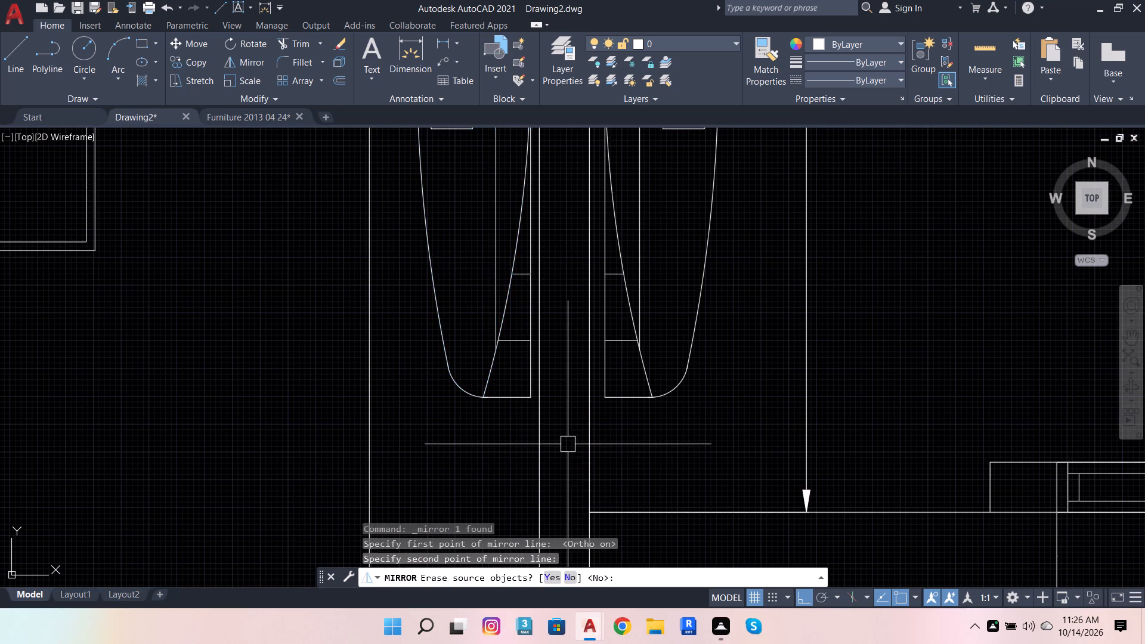
# Move the mirrored TV unit horizontally by its upper left corner toward the shared wall's drawing-room face.
pyautogui.scroll(-3, 630, 412)
pyautogui.scroll(4, 657, 264)
pyautogui.click(611, 231)
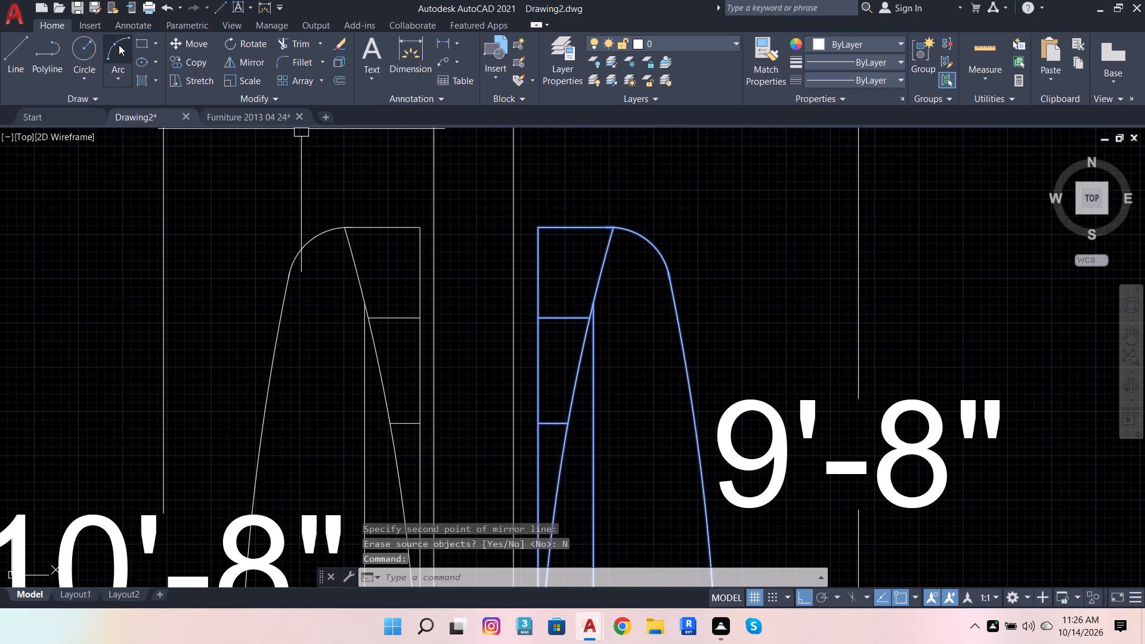
pyautogui.click(191, 45)
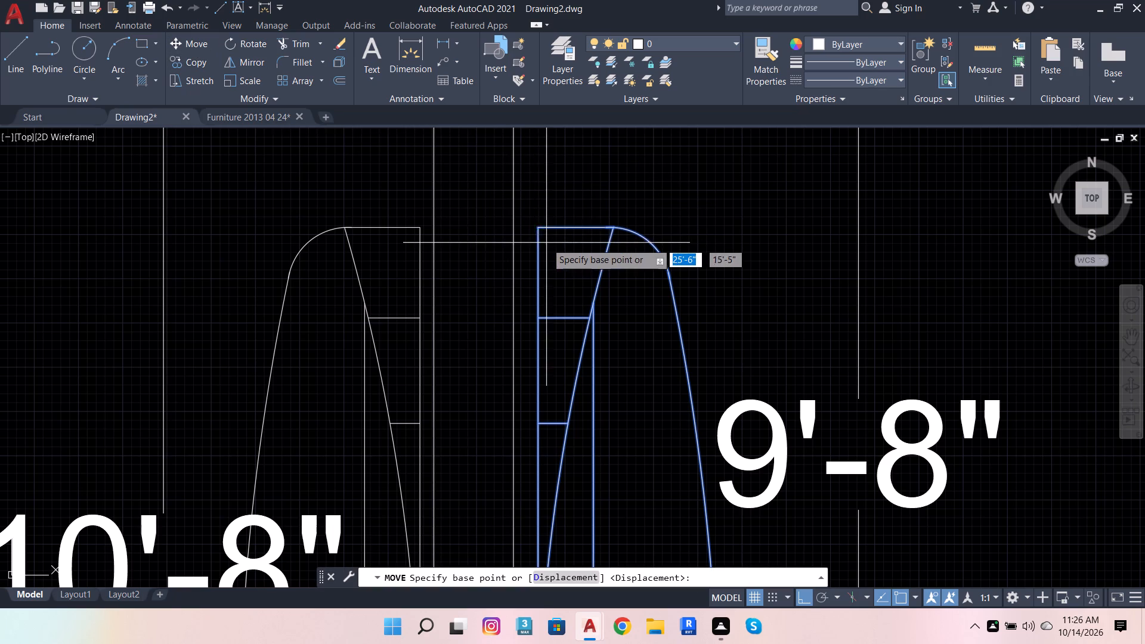
pyautogui.click(539, 227)
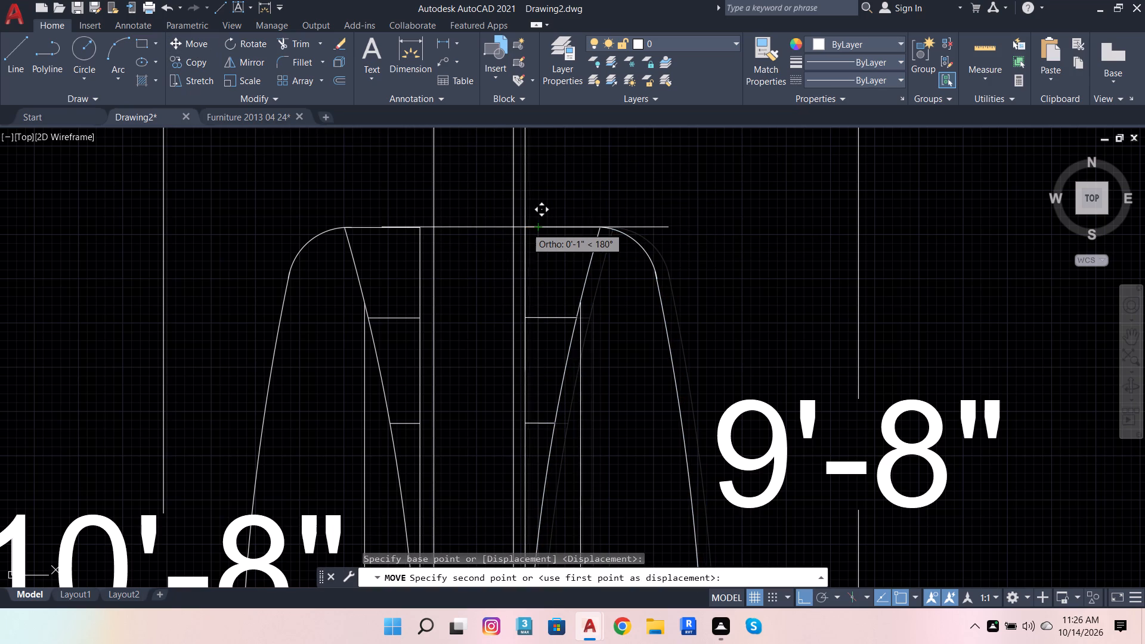
pyautogui.scroll(3, 523, 228)
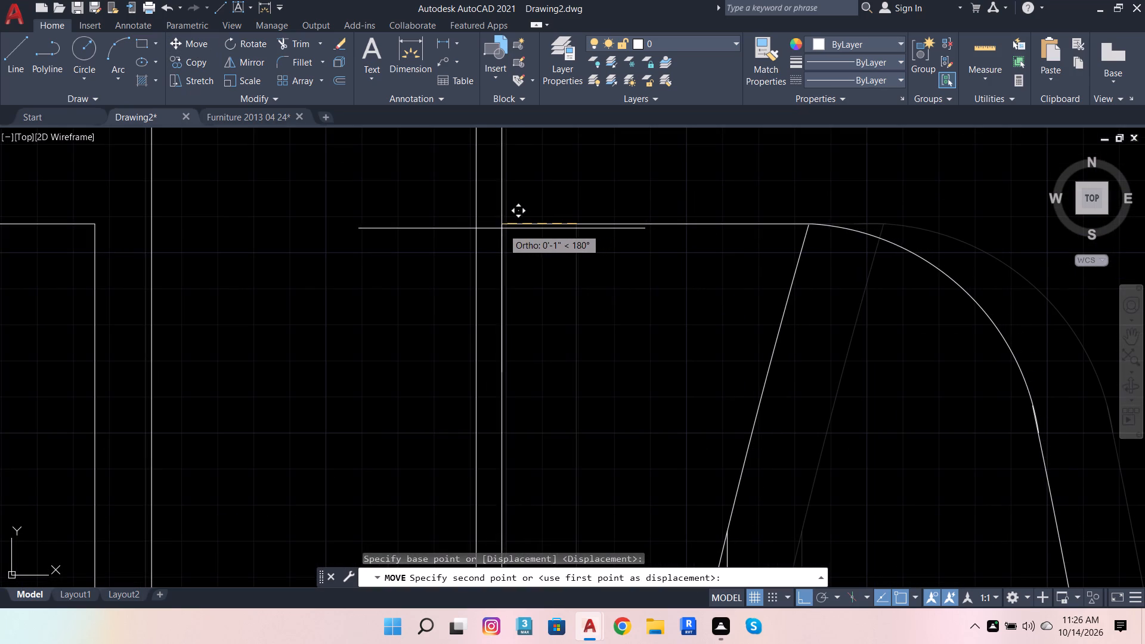
pyautogui.click(502, 228)
# Move the bedroom TV unit horizontally by its upper right corner against the bedroom face of the shared wall.
pyautogui.scroll(-4, 551, 228)
pyautogui.scroll(2, 460, 240)
pyautogui.click(452, 208)
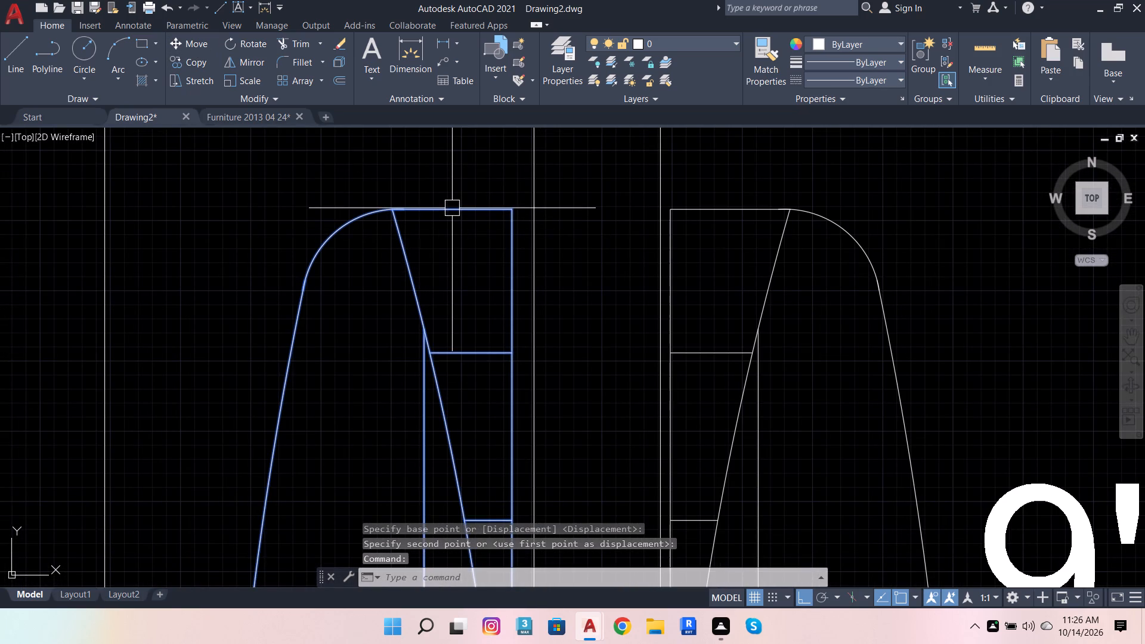
pyautogui.press('space')
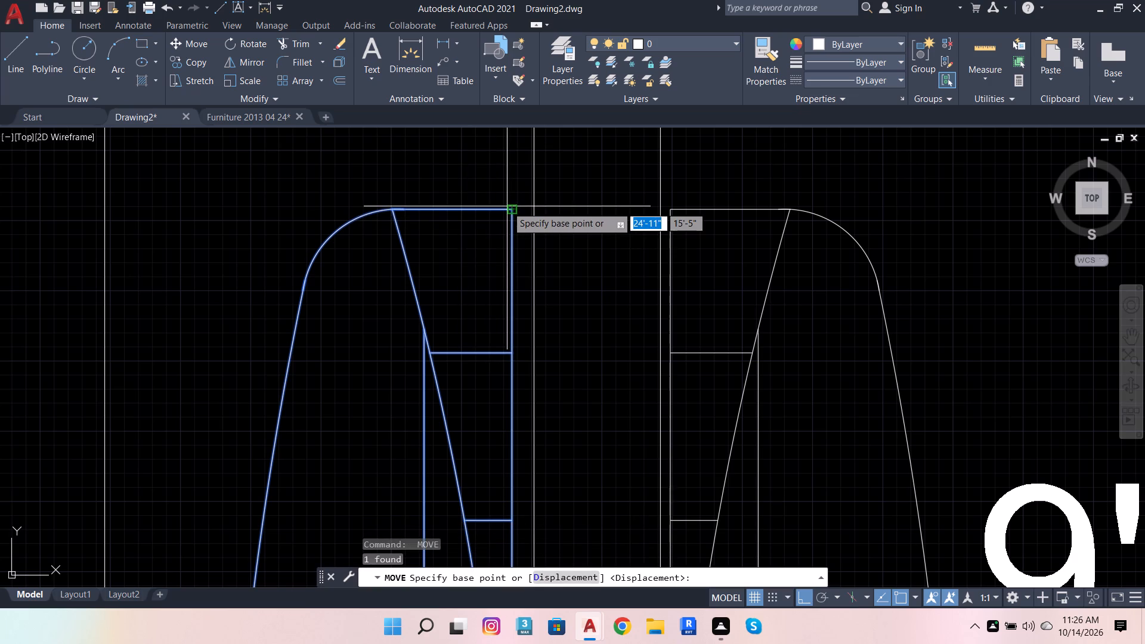
pyautogui.scroll(3, 507, 206)
pyautogui.click(512, 218)
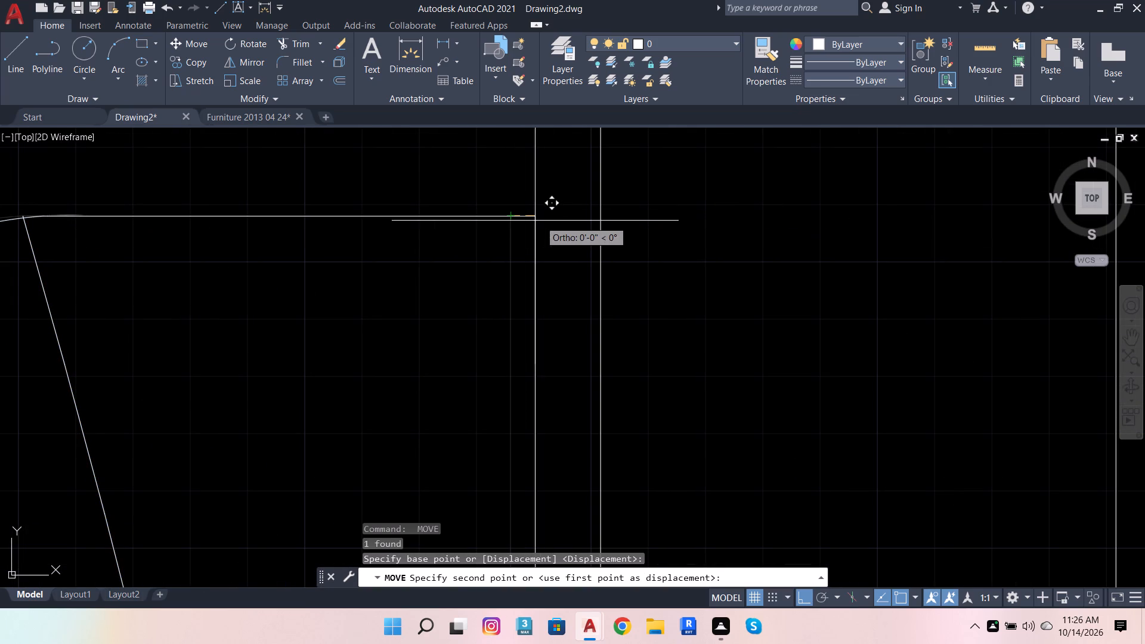
pyautogui.click(572, 219)
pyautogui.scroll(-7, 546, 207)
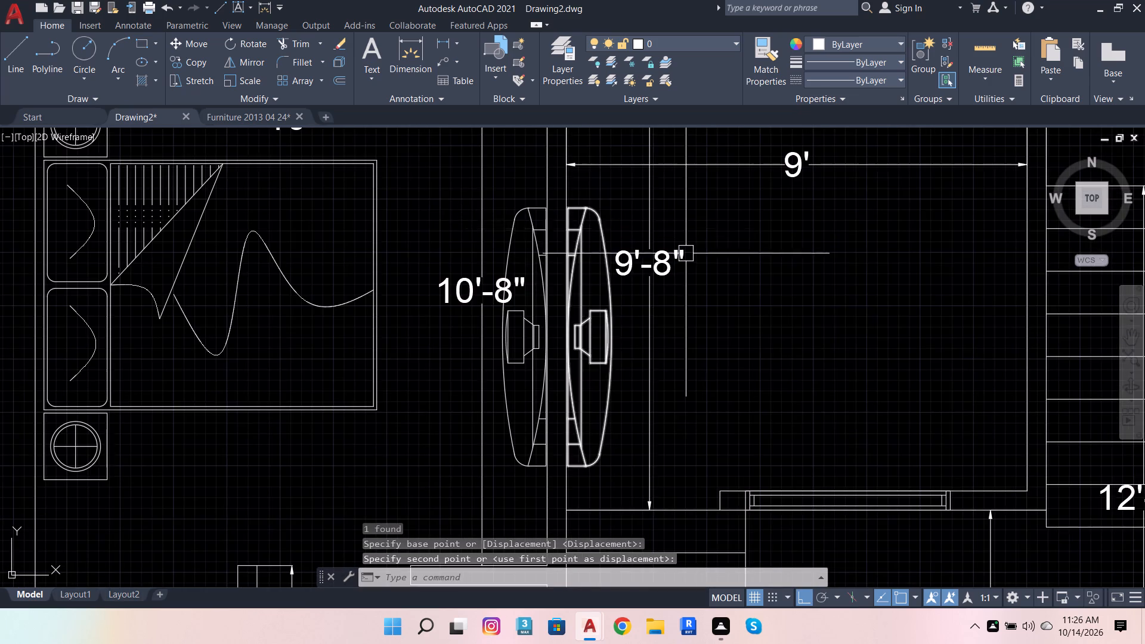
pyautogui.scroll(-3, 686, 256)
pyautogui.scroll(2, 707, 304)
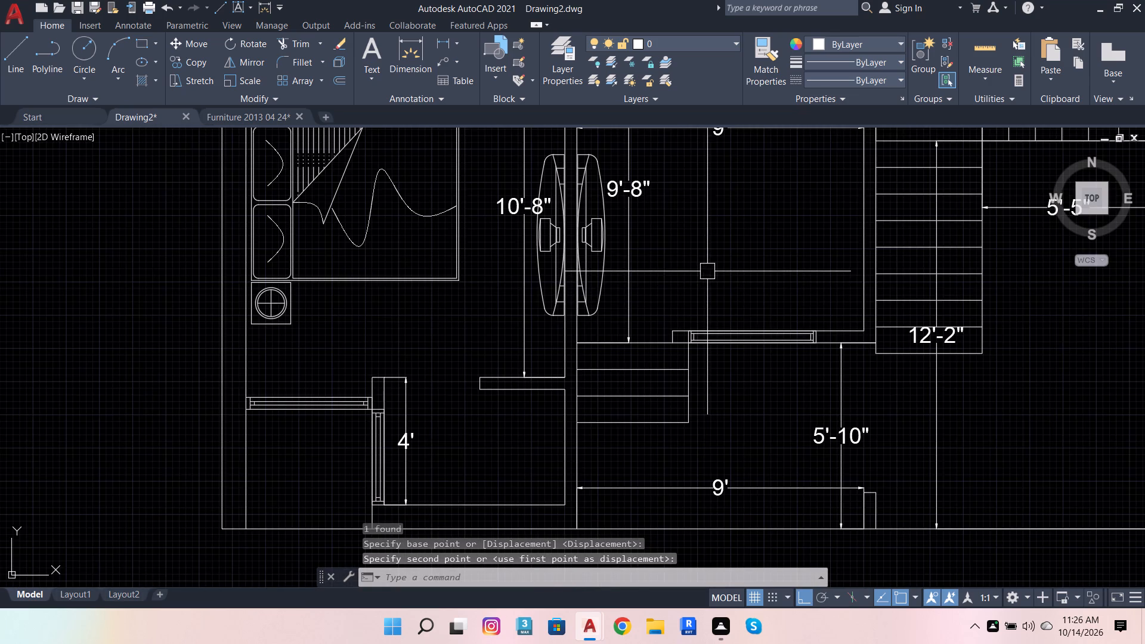
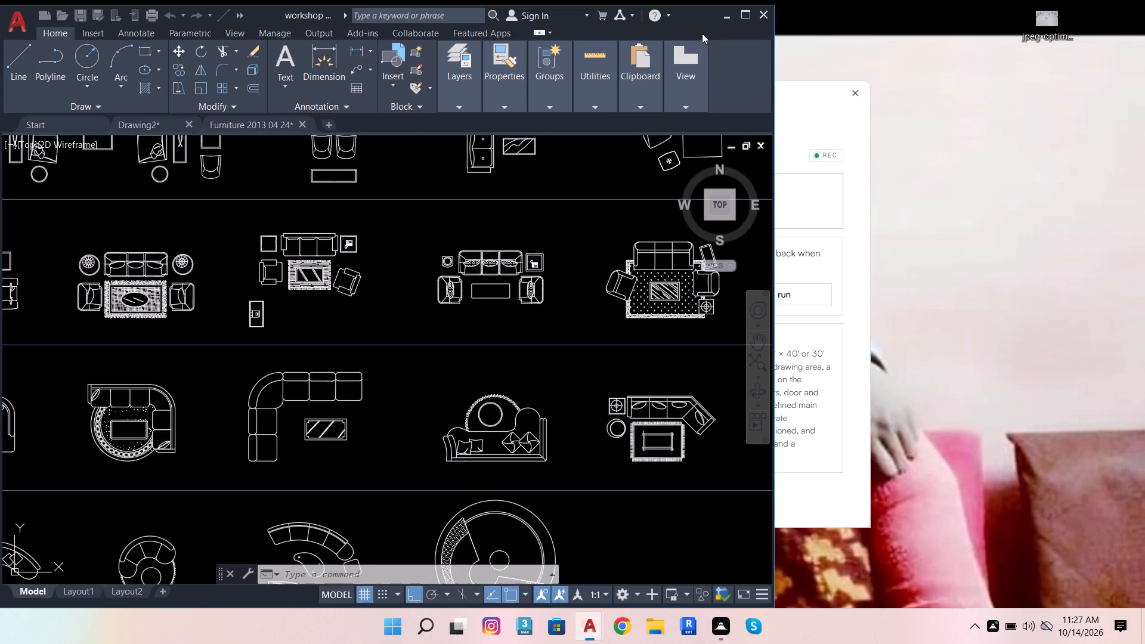
# Copy the sofa set with a side sofa, fringed square rug and two lamp tables from the top row of the workshop material sofa designs.
pyautogui.click(745, 12)
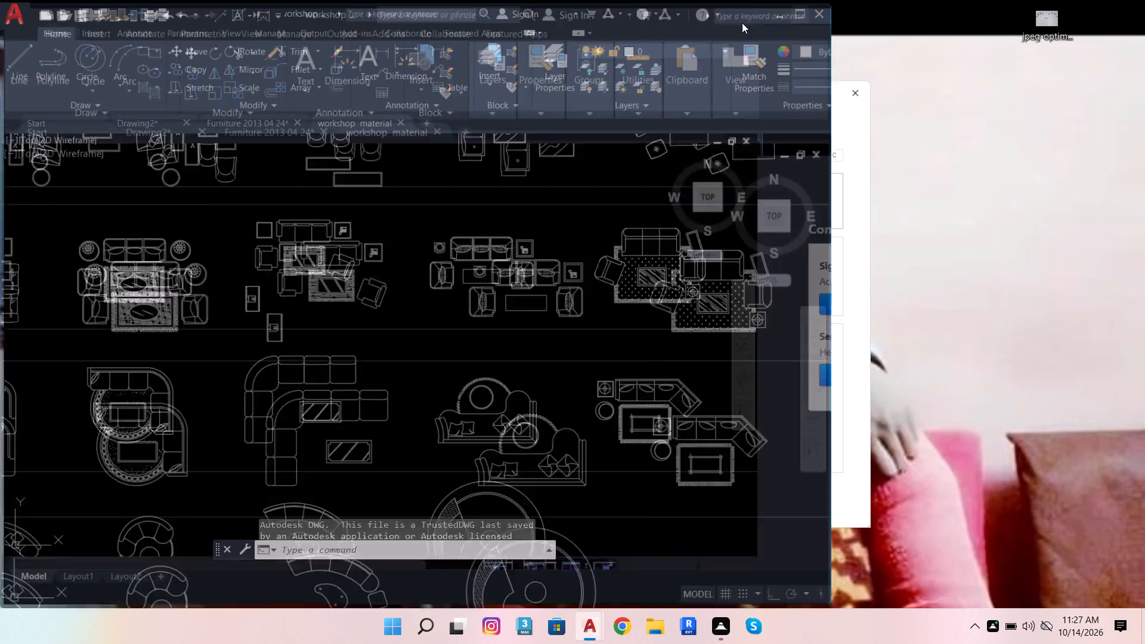
pyautogui.scroll(3, 930, 306)
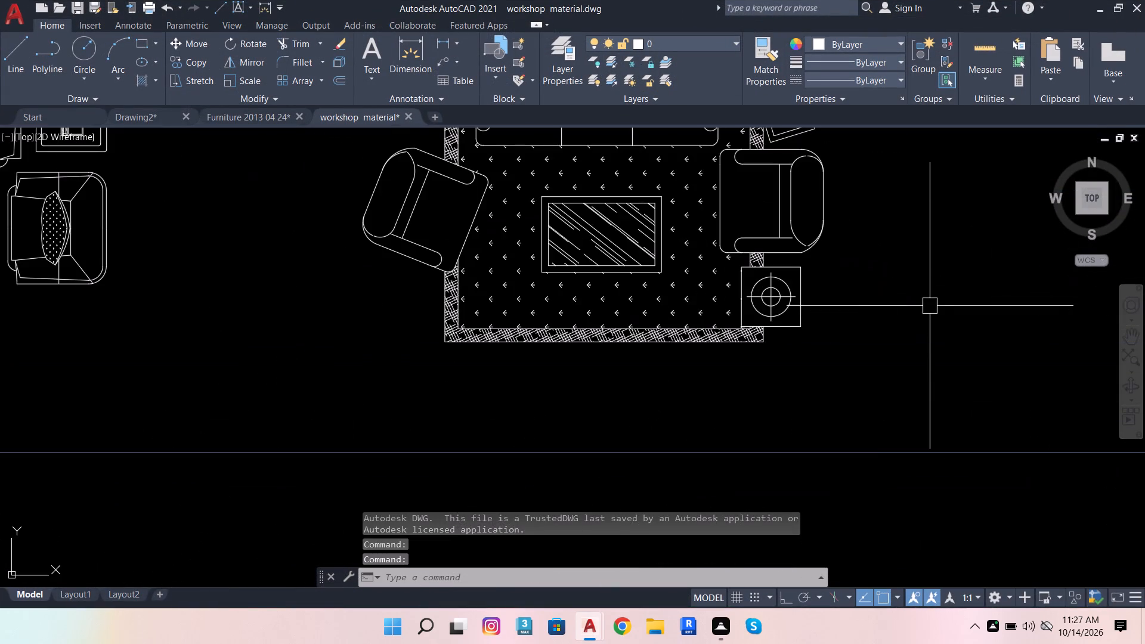
pyautogui.scroll(-3, 860, 330)
pyautogui.scroll(-3, 943, 238)
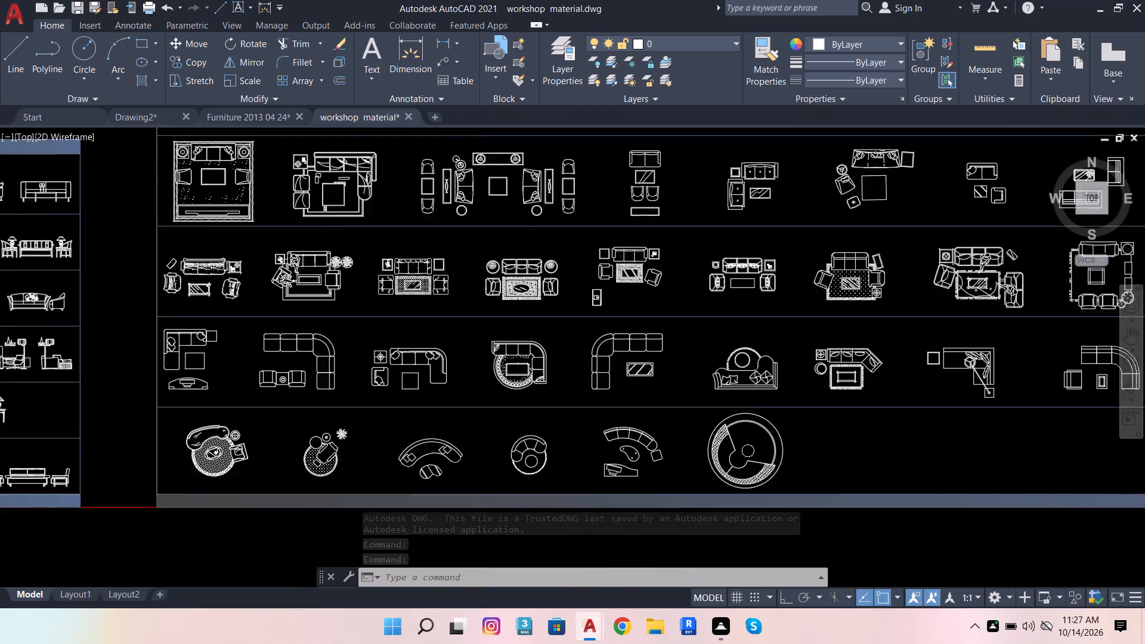
pyautogui.scroll(3, 754, 174)
pyautogui.scroll(-1, 763, 242)
pyautogui.scroll(2, 742, 218)
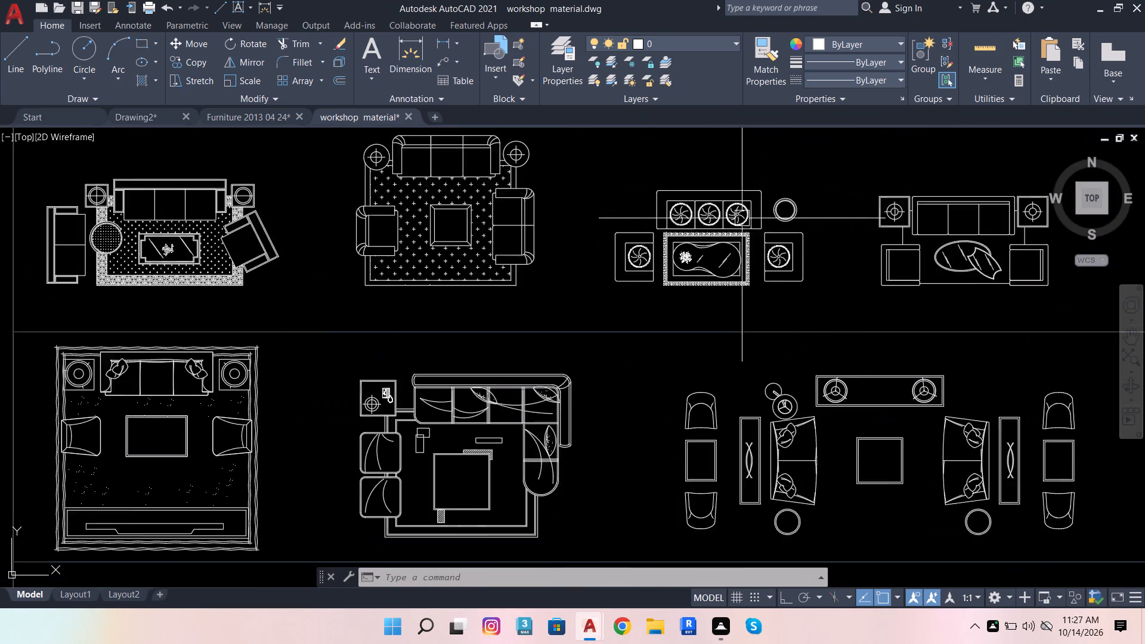
pyautogui.scroll(2, 742, 218)
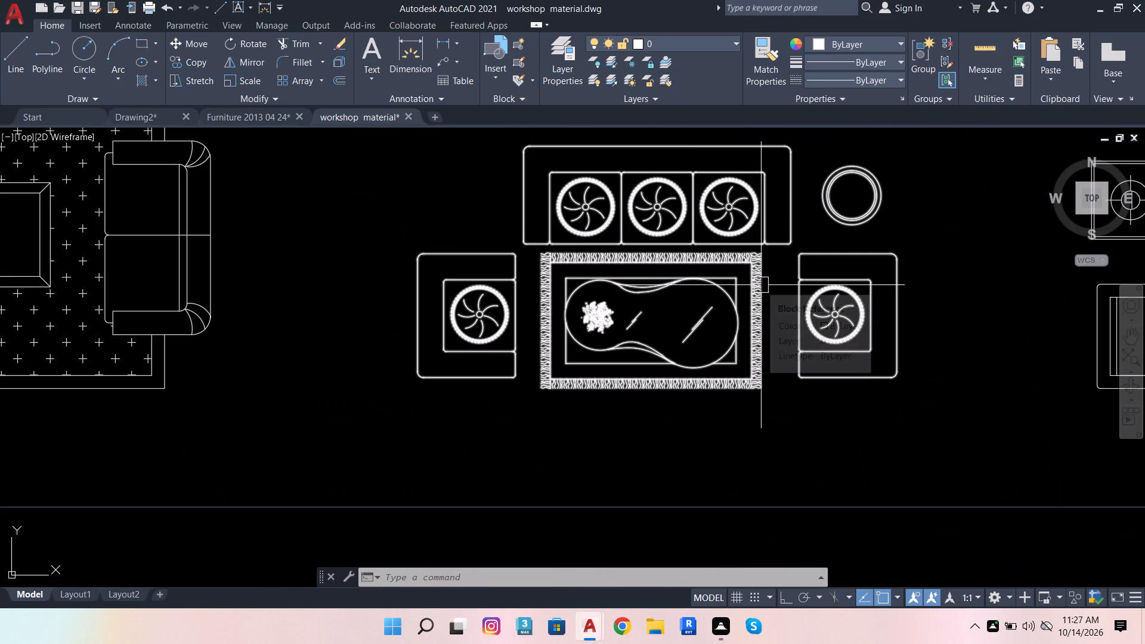
pyautogui.scroll(-4, 782, 333)
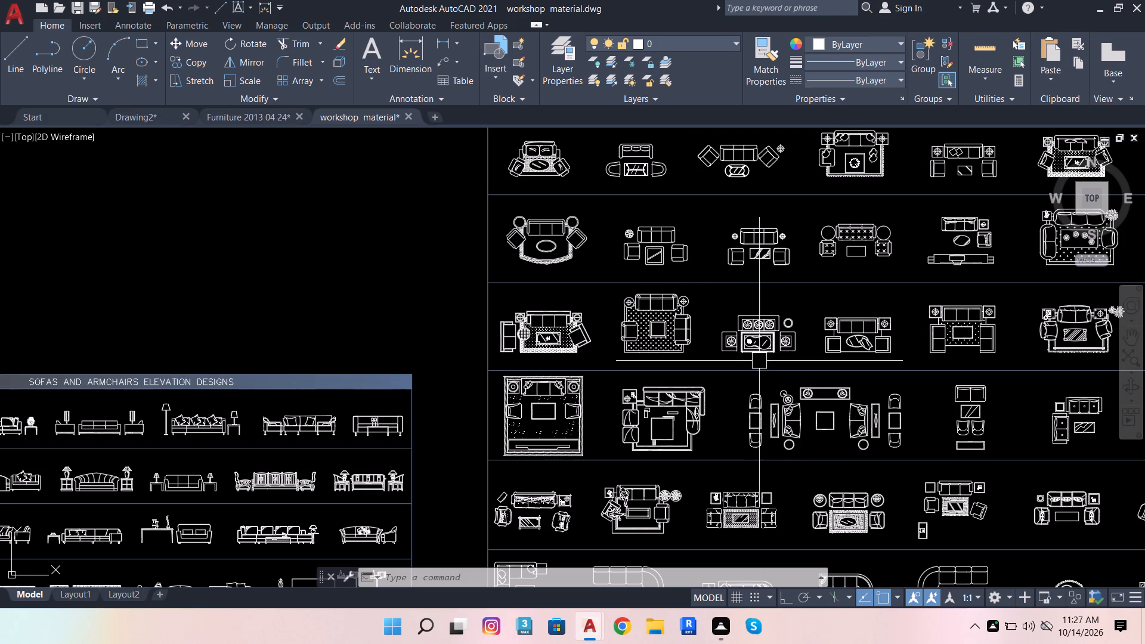
pyautogui.scroll(1, 629, 92)
pyautogui.scroll(-2, 591, 249)
pyautogui.scroll(2, 654, 191)
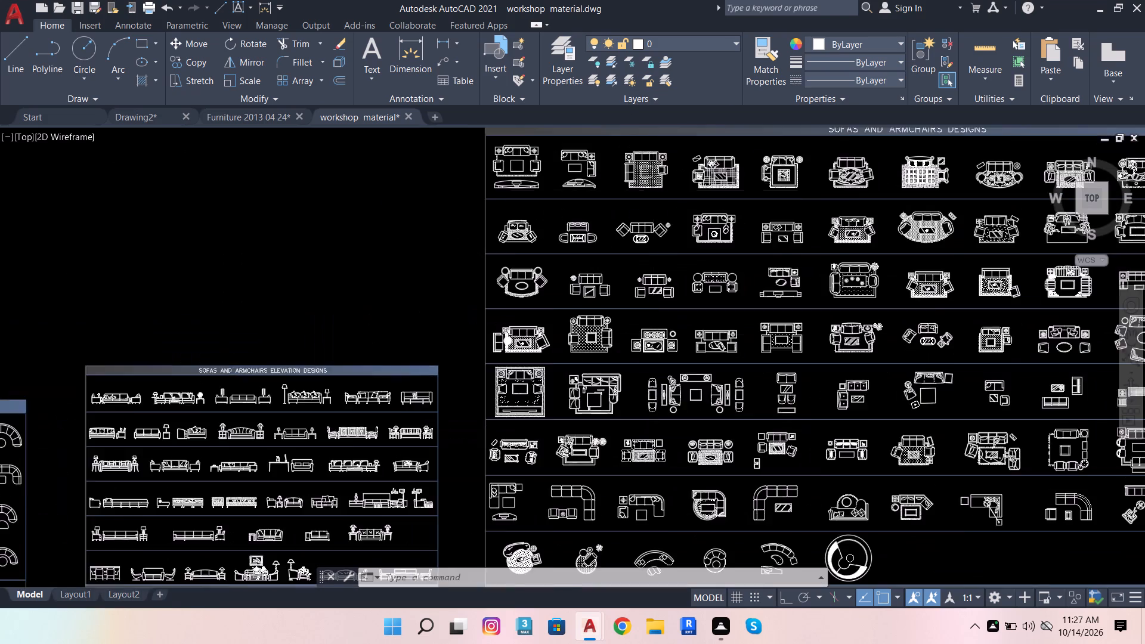
pyautogui.scroll(-1, 630, 193)
pyautogui.scroll(2, 741, 147)
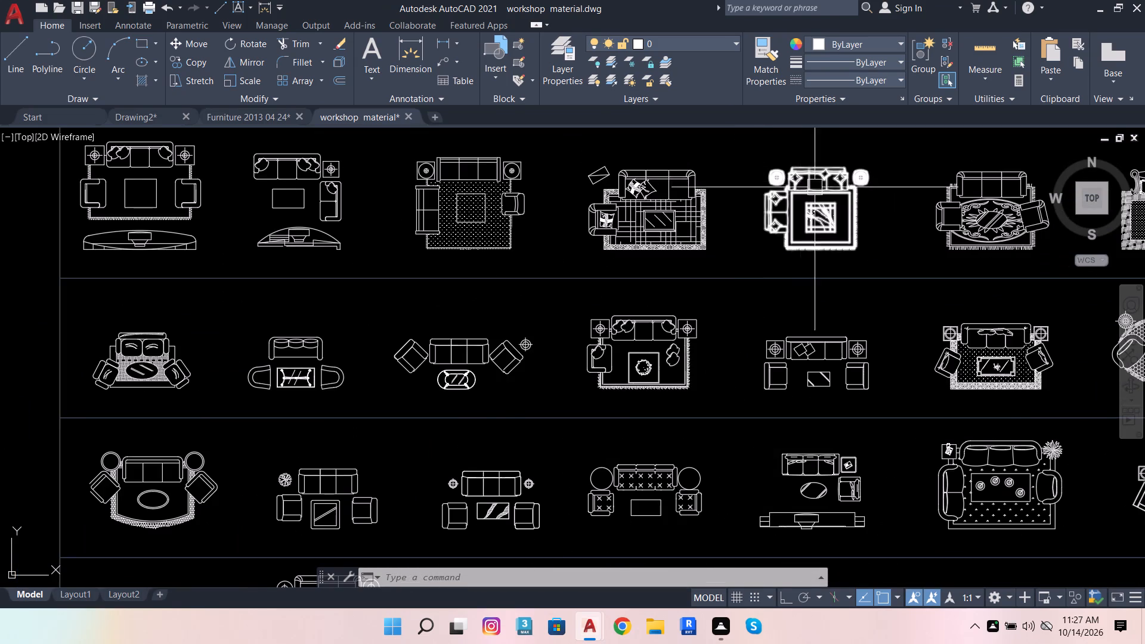
pyautogui.scroll(3, 826, 190)
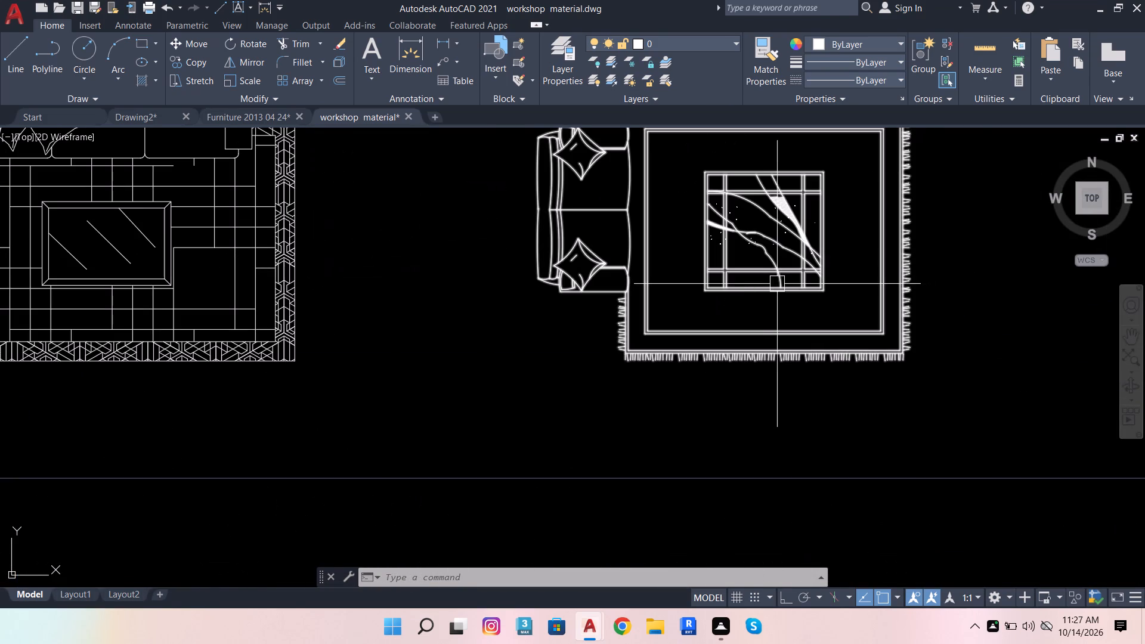
pyautogui.scroll(-2, 714, 325)
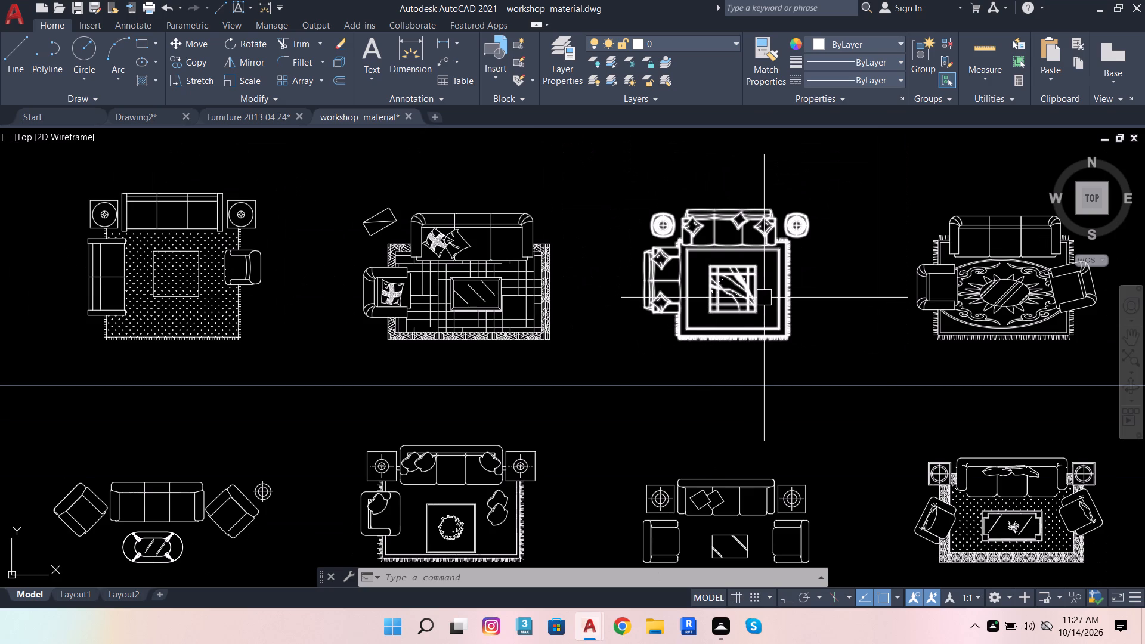
pyautogui.click(755, 306)
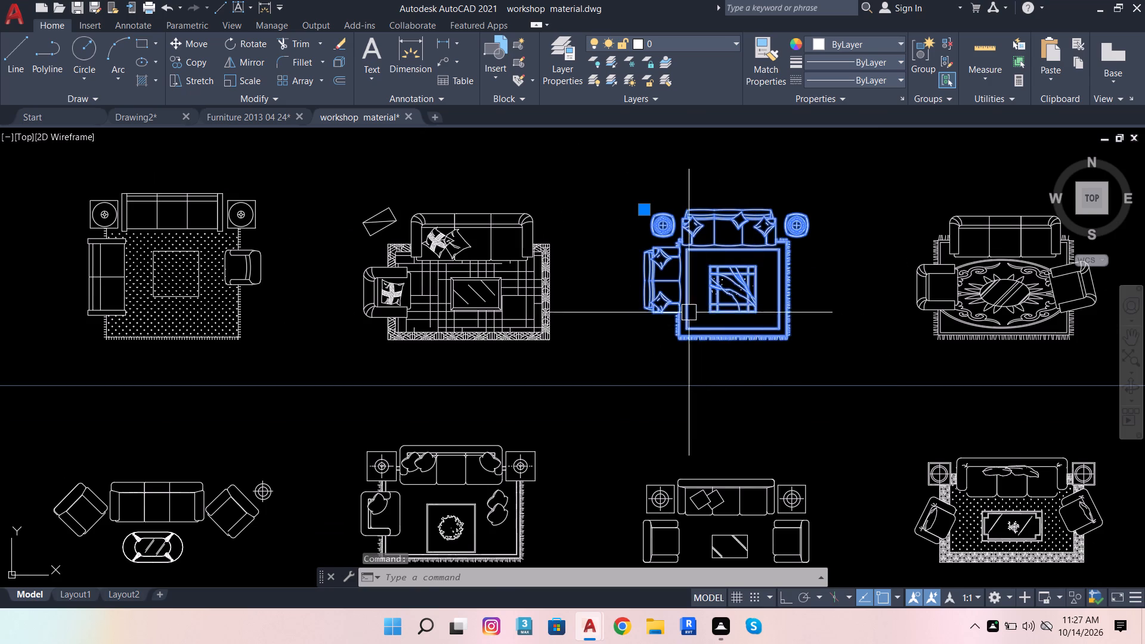
pyautogui.scroll(-2, 686, 311)
pyautogui.hotkey('ctrl', 'c')
pyautogui.hotkey('ctrl', 'c')
pyautogui.hotkey('ctrl', 'c')
pyautogui.hotkey('ctrl', 'c')
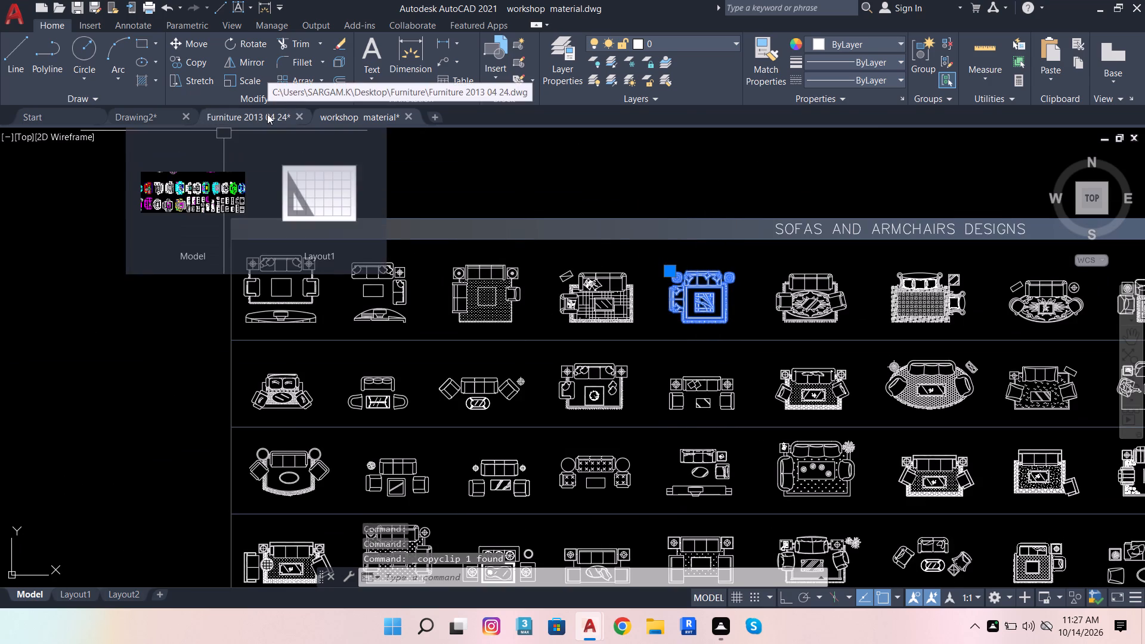
# Paste the copied sofa set into Drawing2, in the empty area beyond the reference image.
pyautogui.click(139, 117)
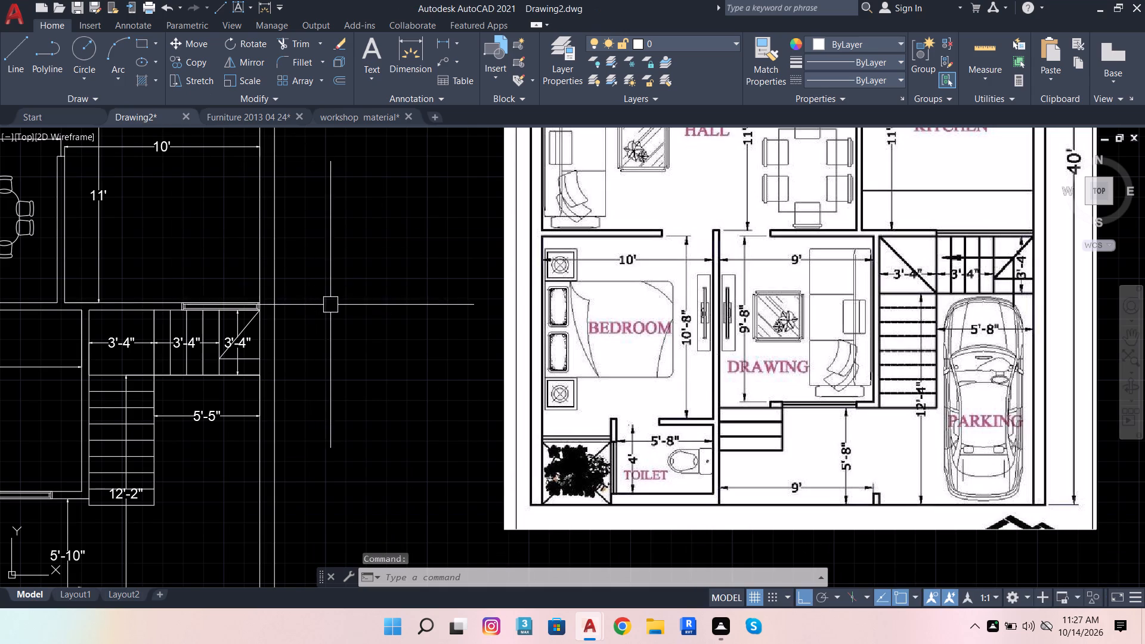
pyautogui.scroll(-3, 322, 304)
pyautogui.scroll(2, 564, 273)
pyautogui.hotkey('ctrl', 'v')
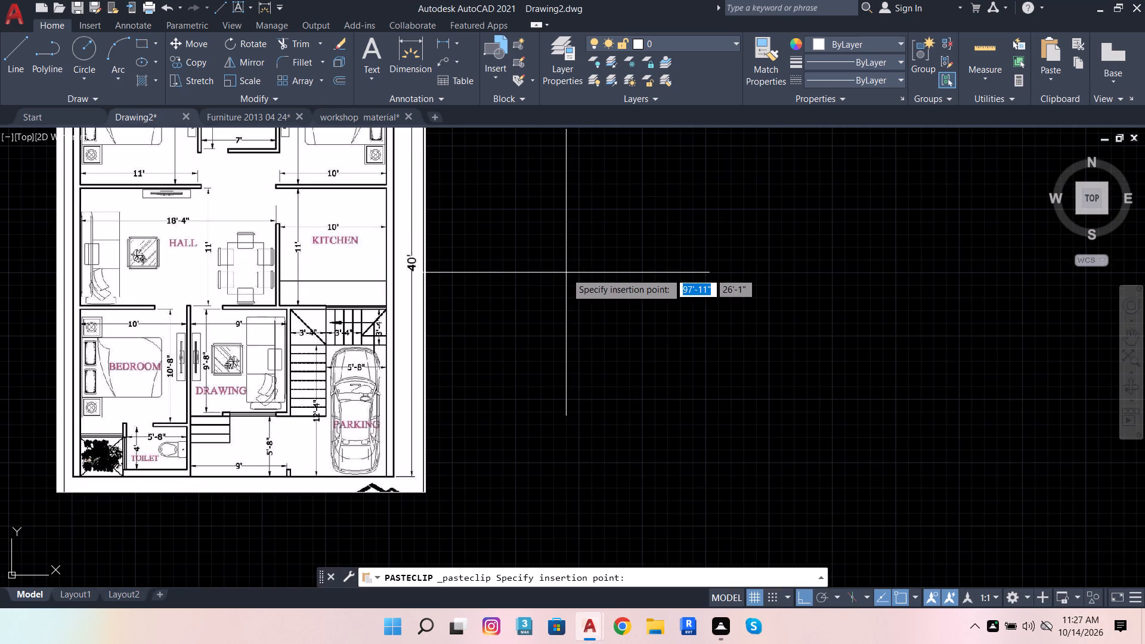
pyautogui.scroll(-4, 577, 321)
pyautogui.click(587, 330)
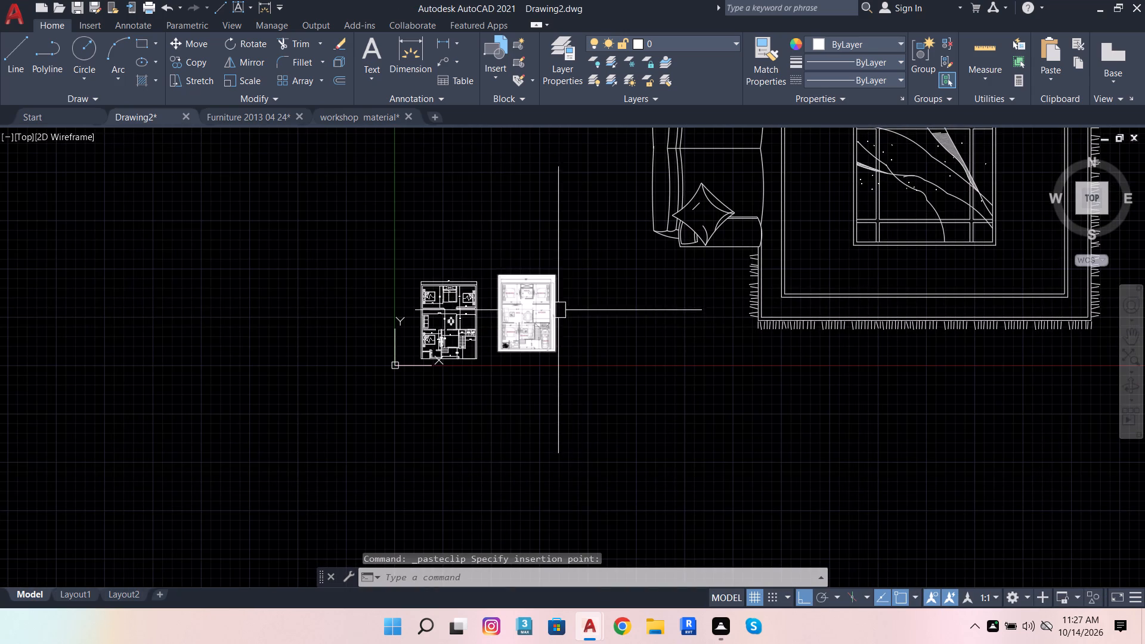
# Close the workshop material drawing without saving its changes.
pyautogui.scroll(3, 558, 309)
pyautogui.scroll(2, 422, 392)
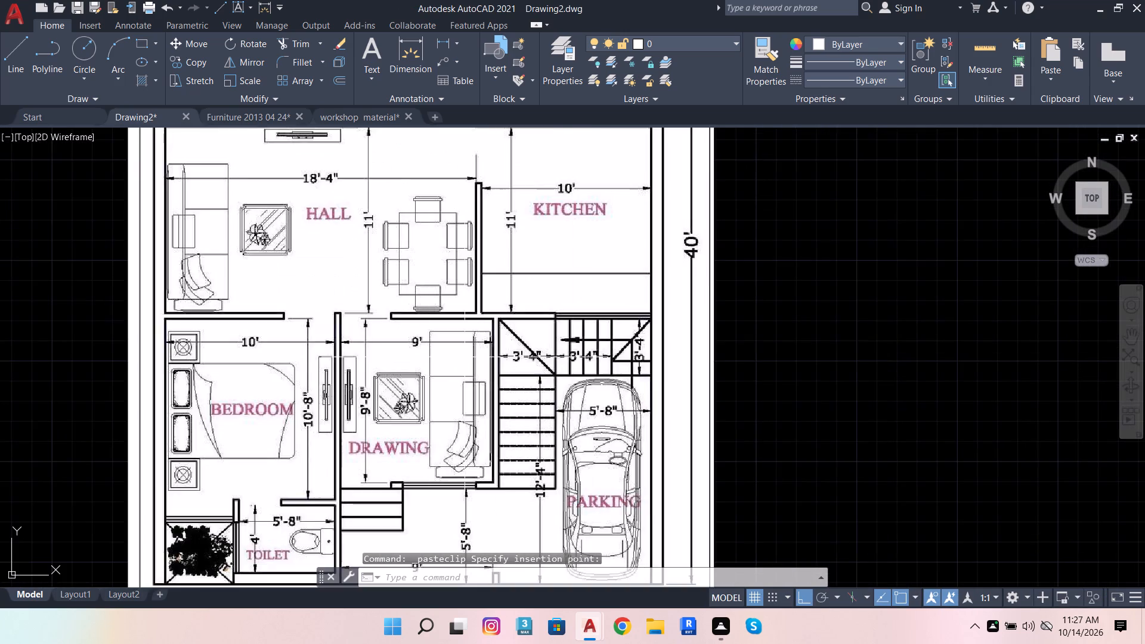
pyautogui.scroll(-1, 471, 354)
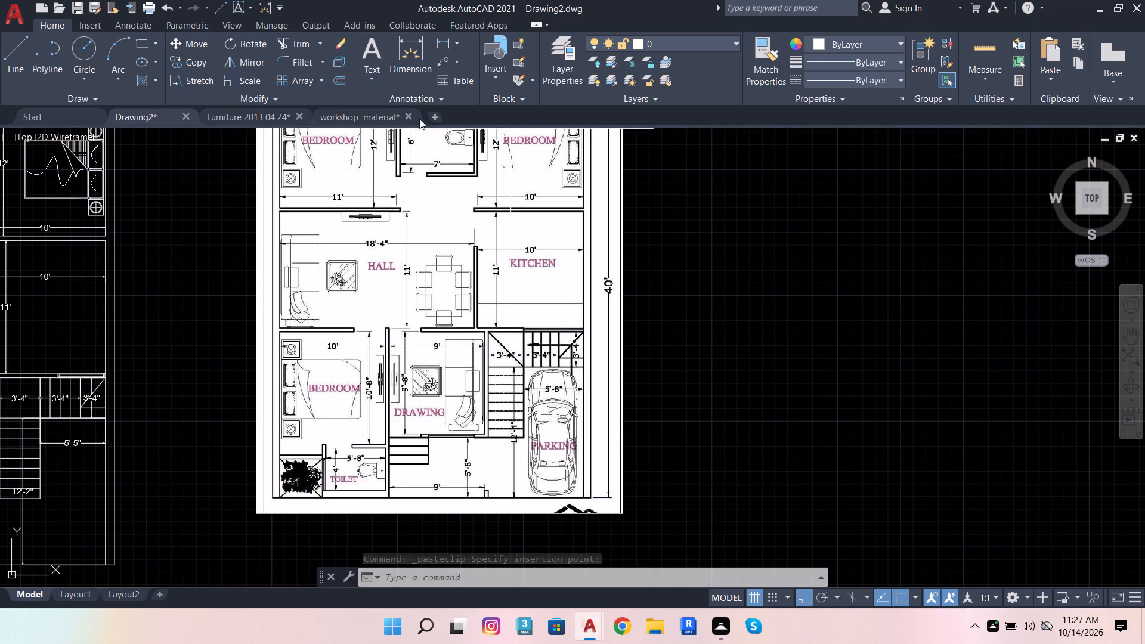
pyautogui.click(407, 114)
pyautogui.scroll(-2, 364, 241)
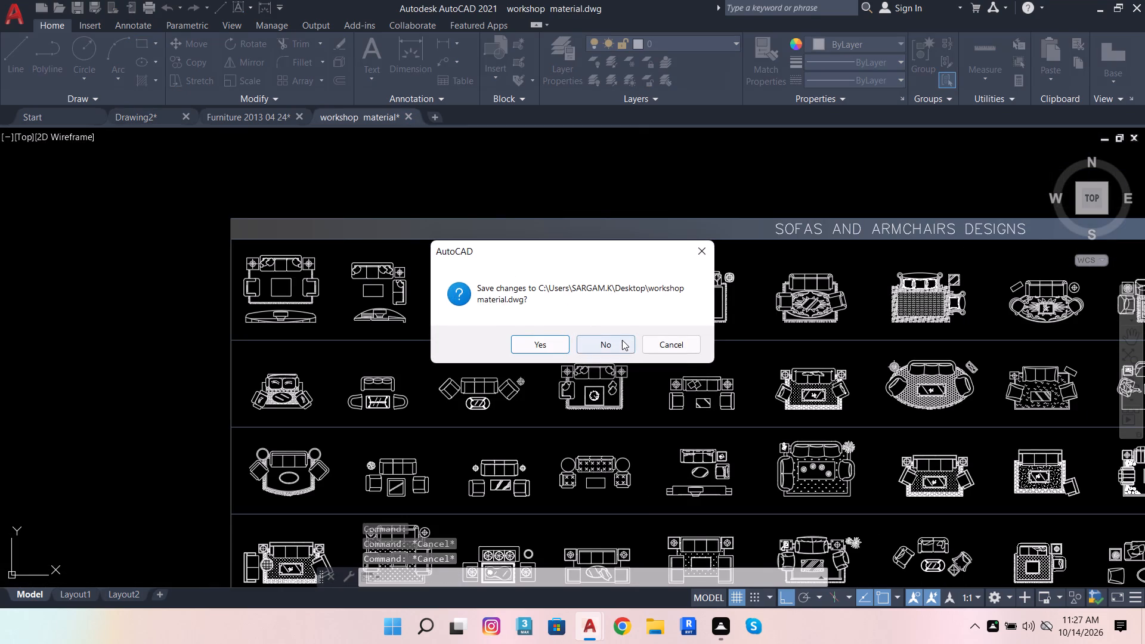
pyautogui.click(622, 340)
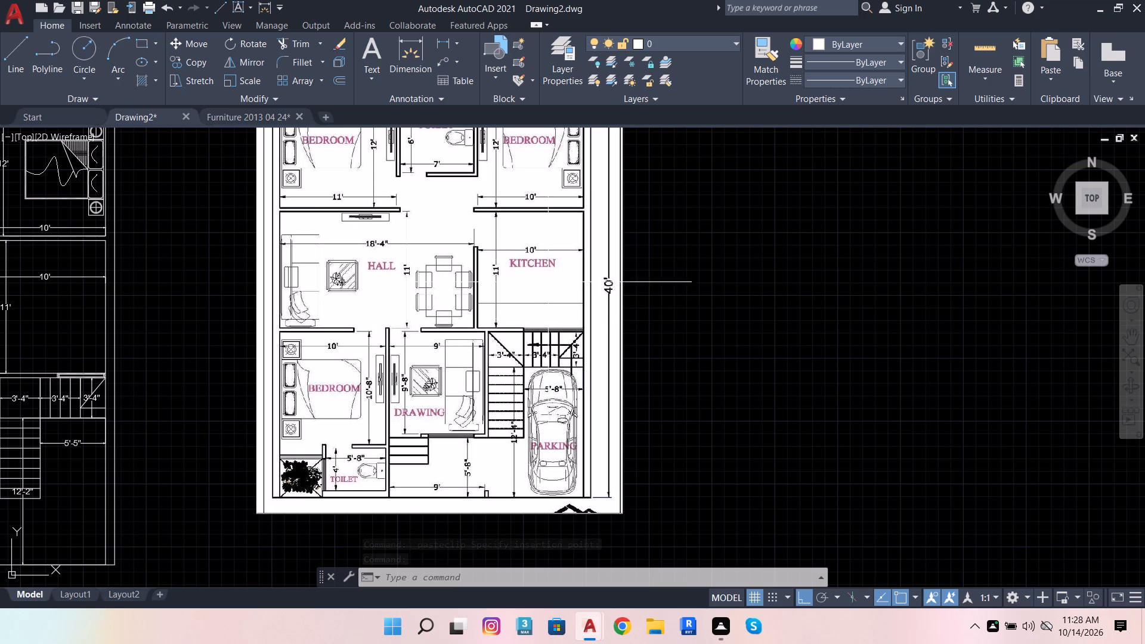
# Draw a 3' horizontal line inward from the left edge of the pasted set's coffee table, near its lower corner, as a size guide.
pyautogui.scroll(-3, 436, 282)
pyautogui.scroll(-2, 553, 411)
pyautogui.scroll(2, 906, 340)
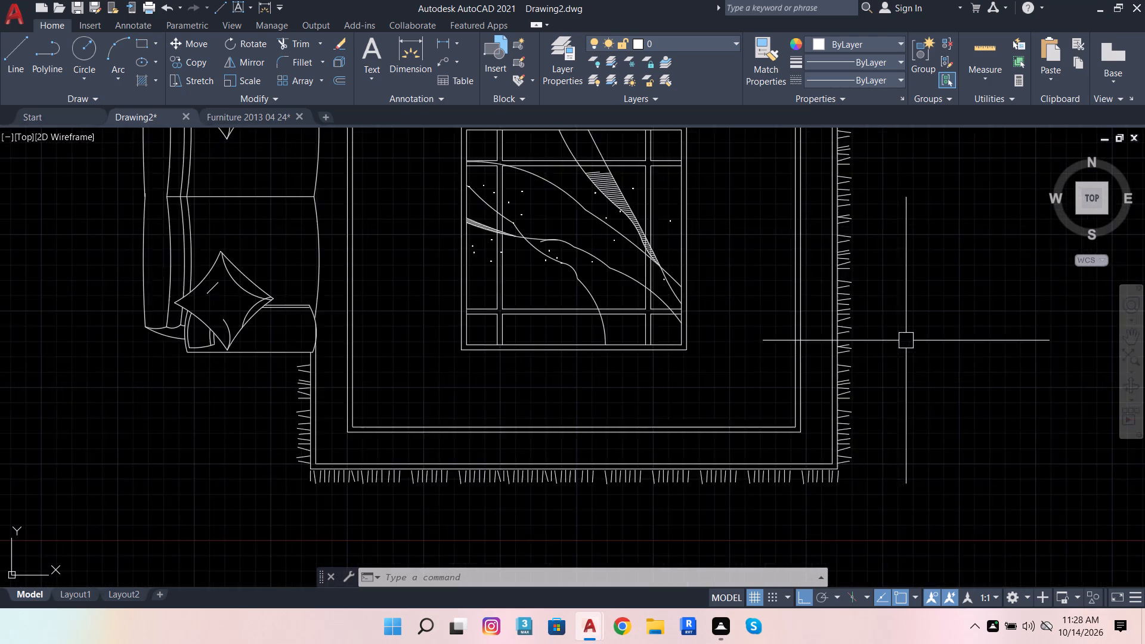
pyautogui.scroll(1, 906, 340)
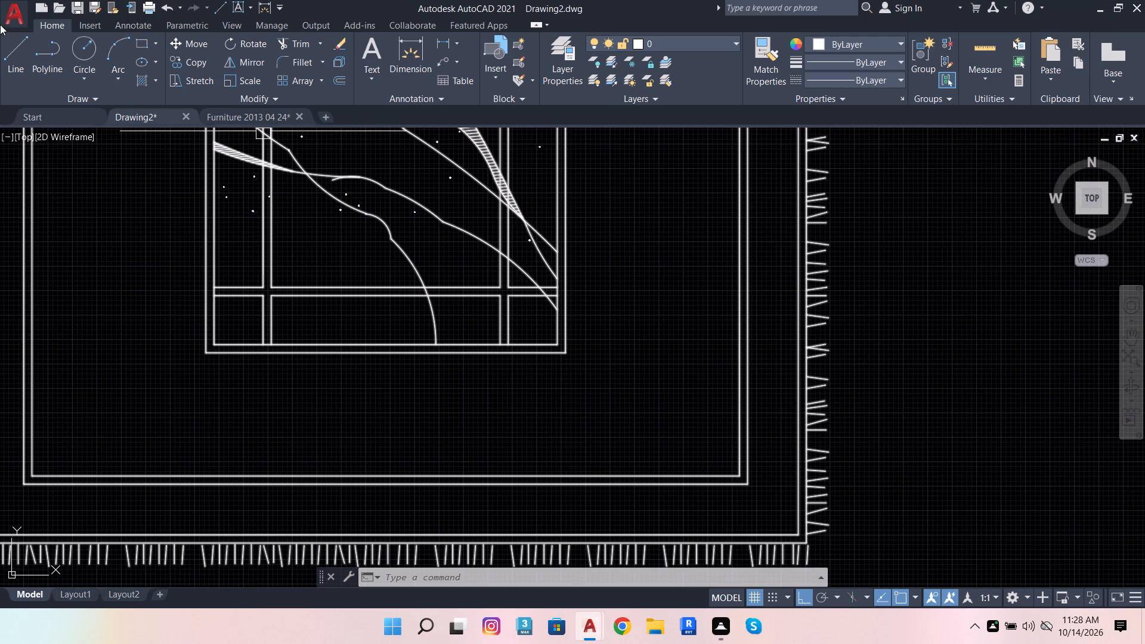
pyautogui.click(10, 45)
pyautogui.scroll(3, 215, 268)
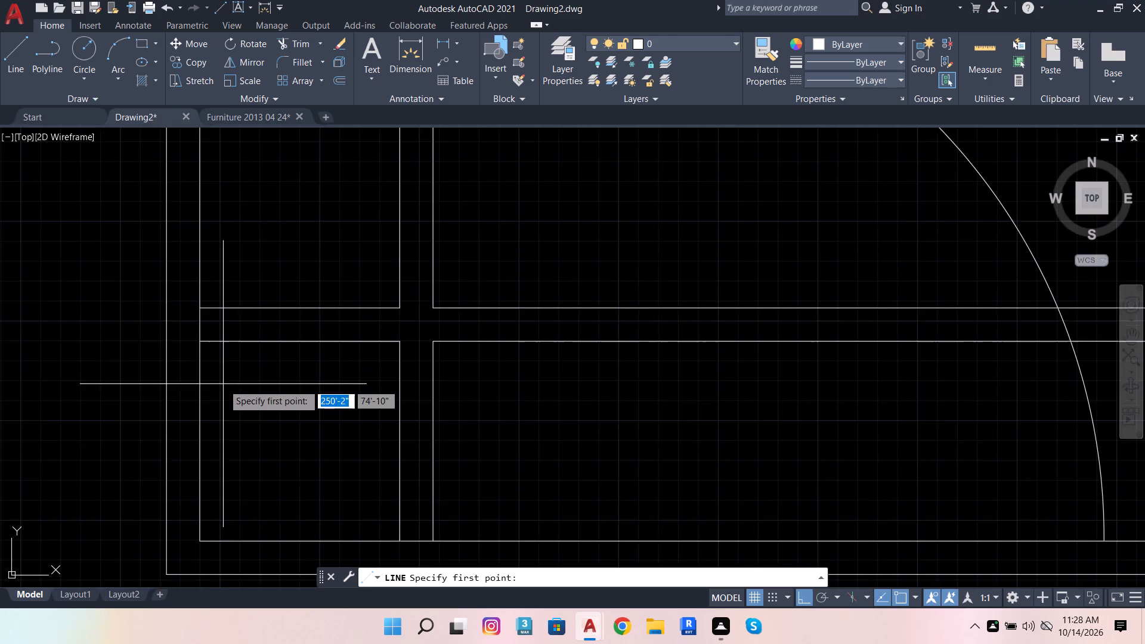
pyautogui.scroll(-3, 223, 384)
pyautogui.scroll(3, 216, 420)
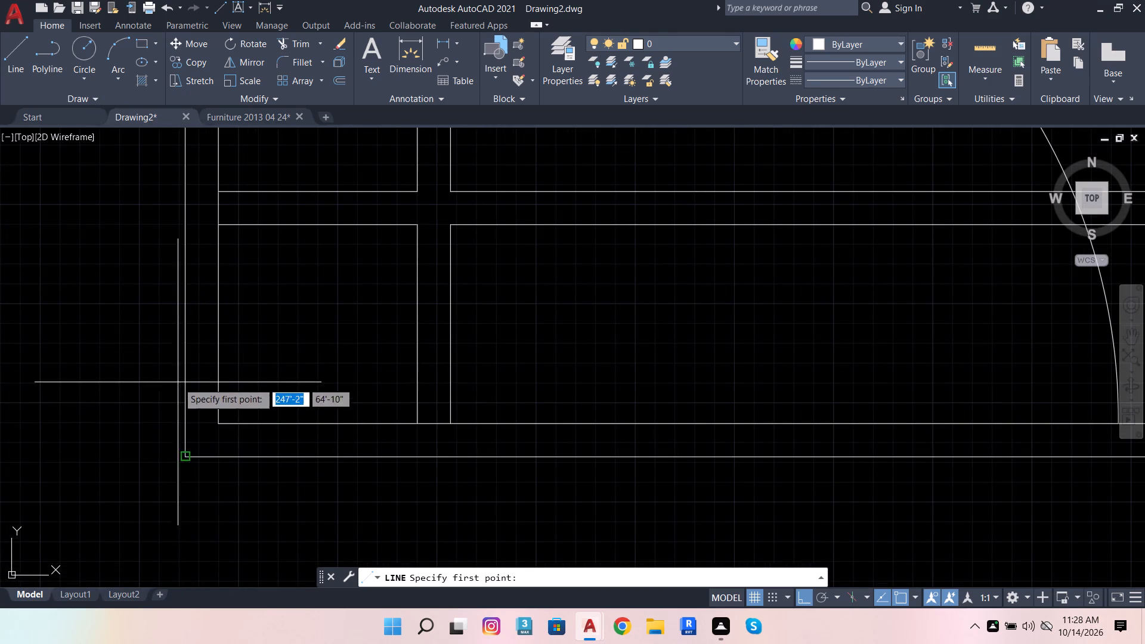
pyautogui.scroll(3, 175, 465)
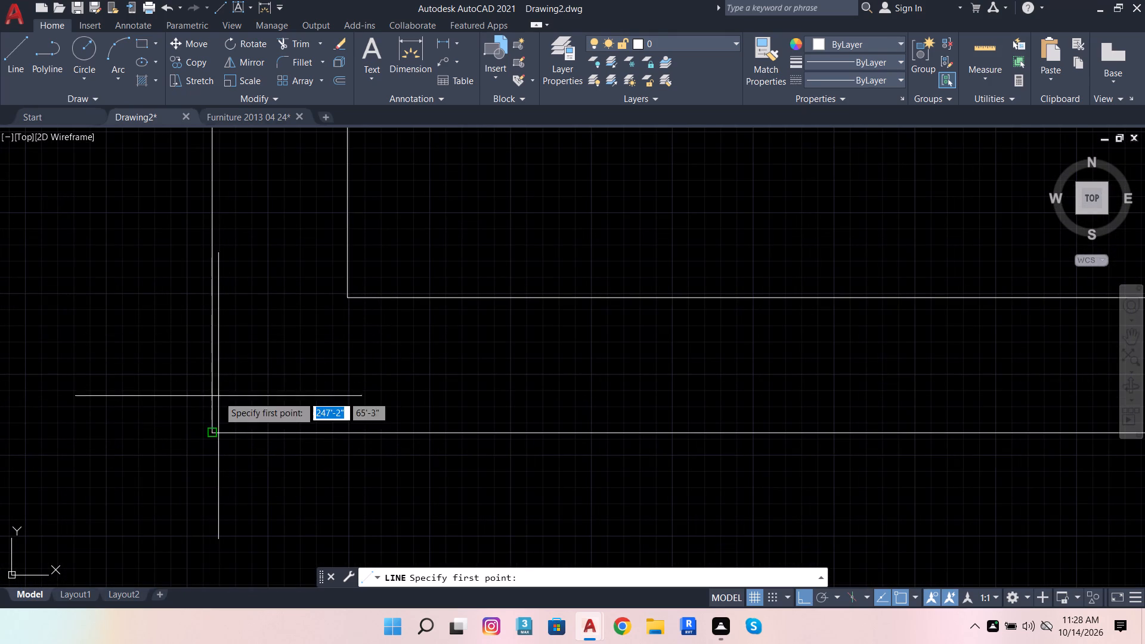
pyautogui.scroll(-4, 236, 410)
pyautogui.scroll(2, 231, 429)
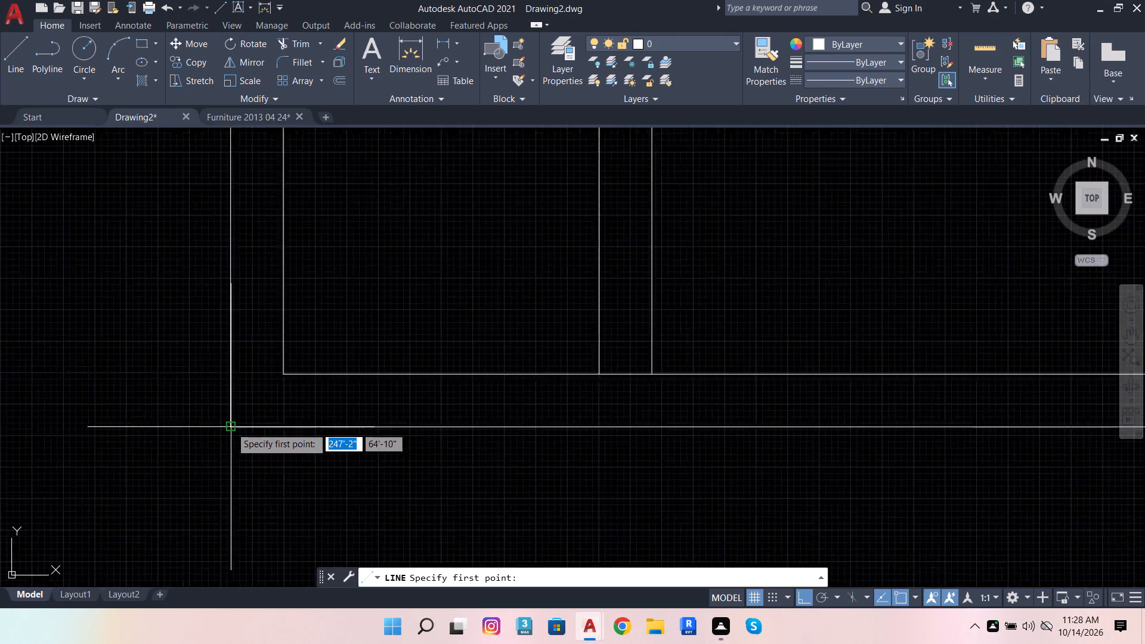
pyautogui.scroll(1, 231, 427)
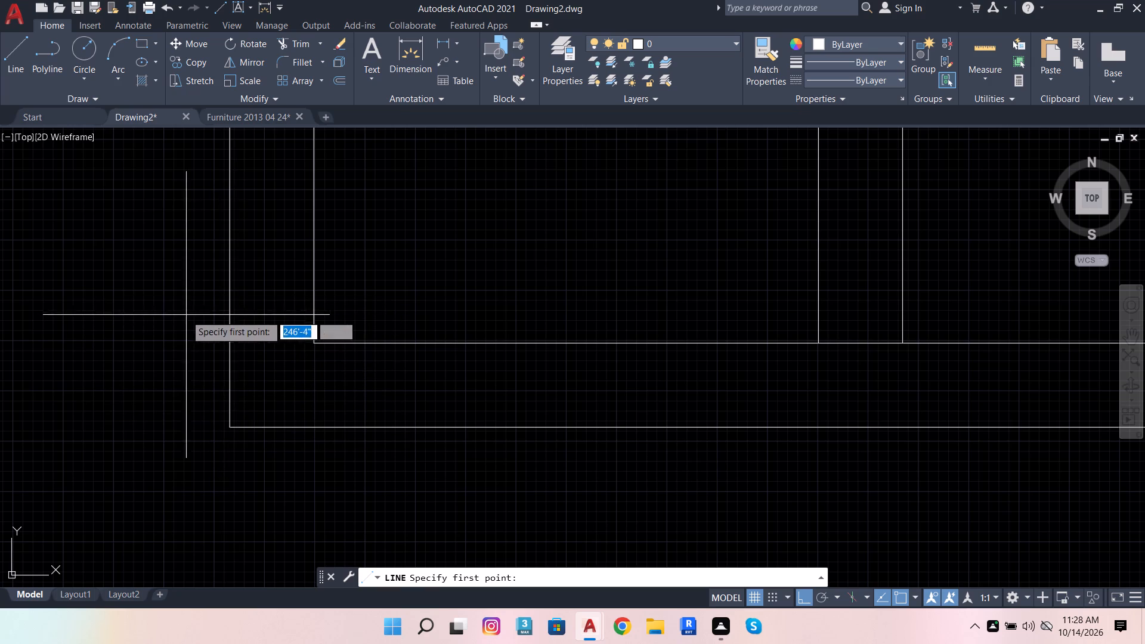
pyautogui.scroll(-5, 255, 377)
pyautogui.scroll(5, 240, 371)
pyautogui.scroll(-6, 304, 402)
pyautogui.scroll(3, 296, 419)
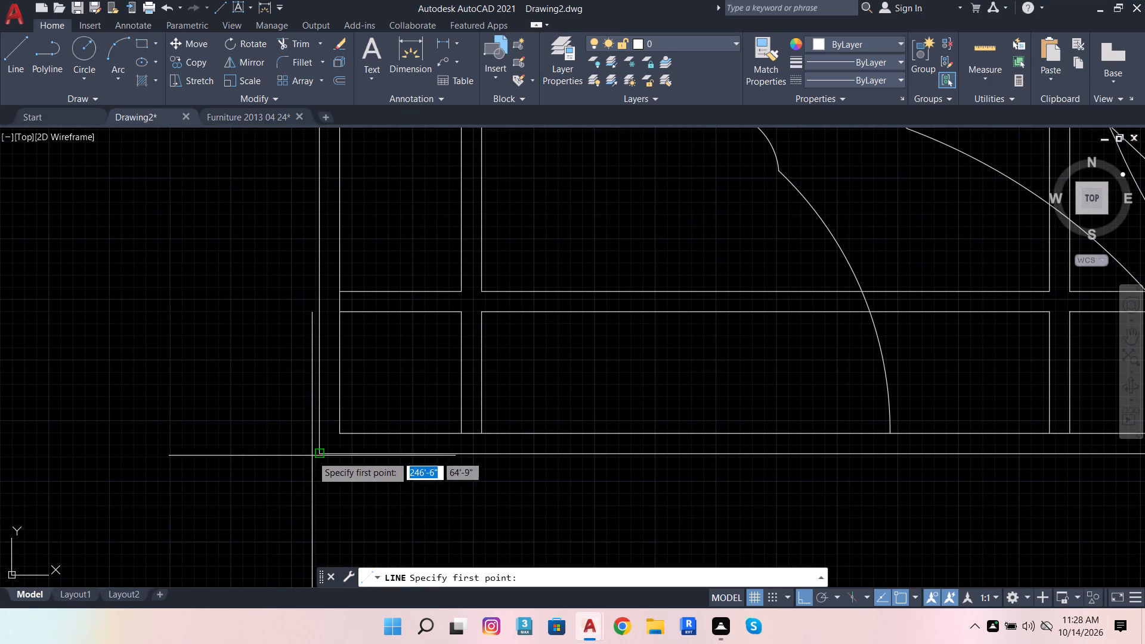
pyautogui.click(317, 394)
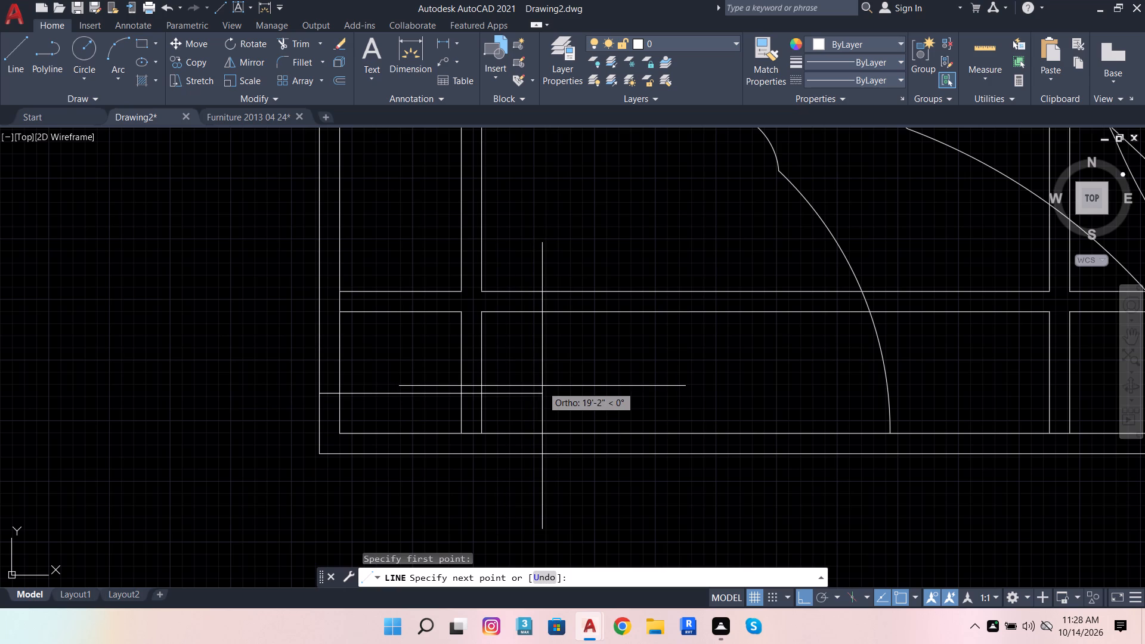
pyautogui.write("2'")
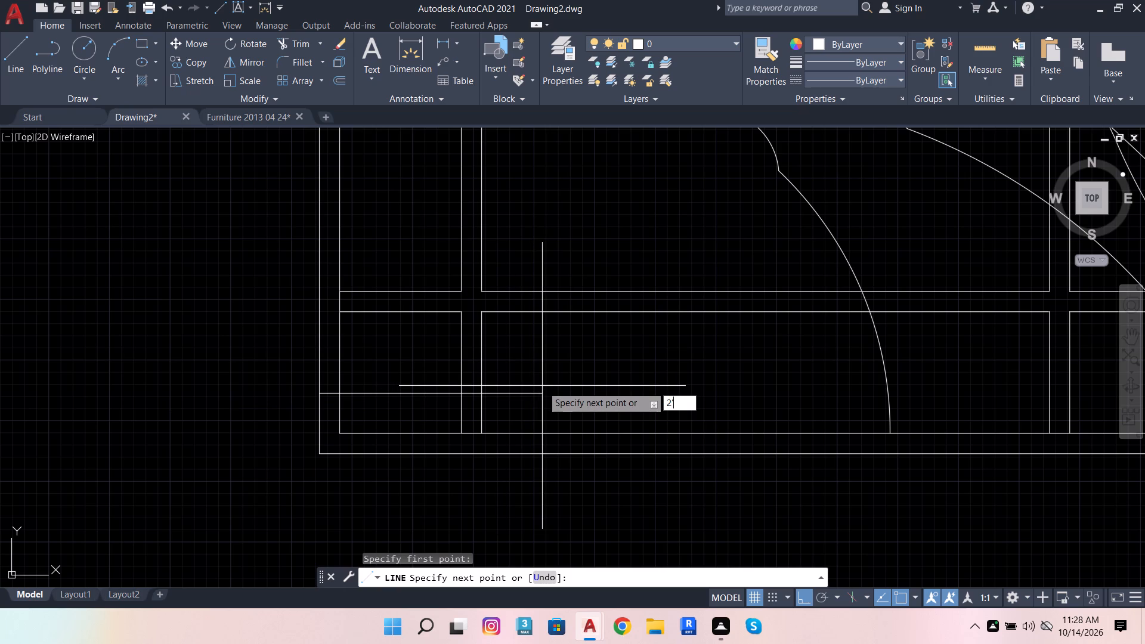
pyautogui.press('BackSpace')
pyautogui.press('BackSpace')
pyautogui.write("3'")
pyautogui.press('Return')
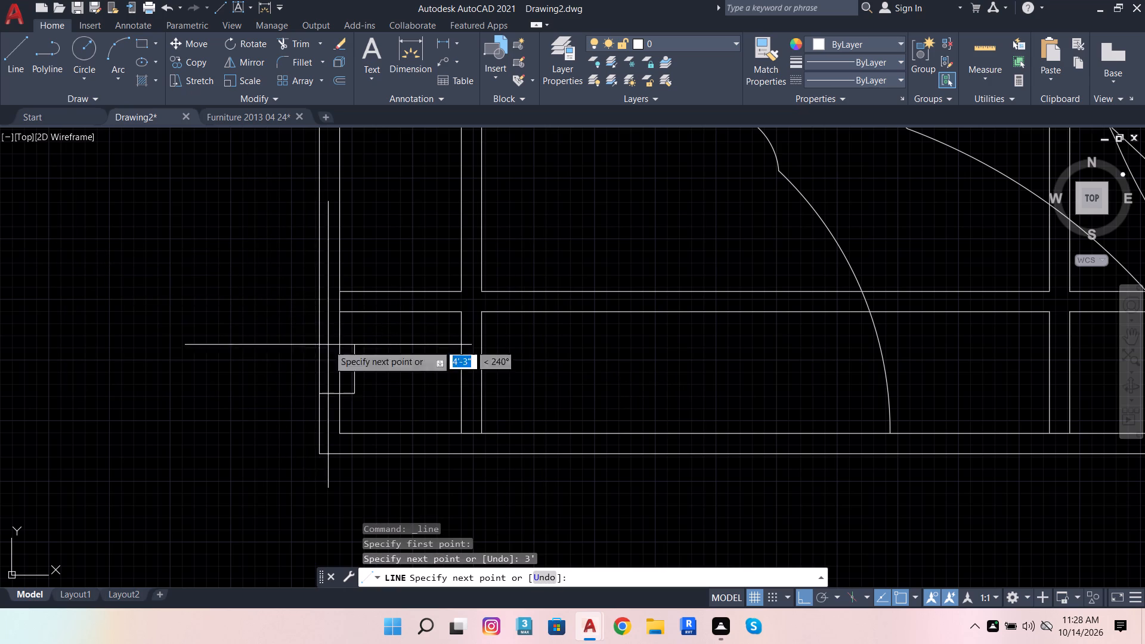
pyautogui.press('space')
# Scale the sofa set block down from the guide line's outer end until the coffee table's width matches the 3' line.
pyautogui.scroll(-1, 426, 404)
pyautogui.doubleClick(478, 340)
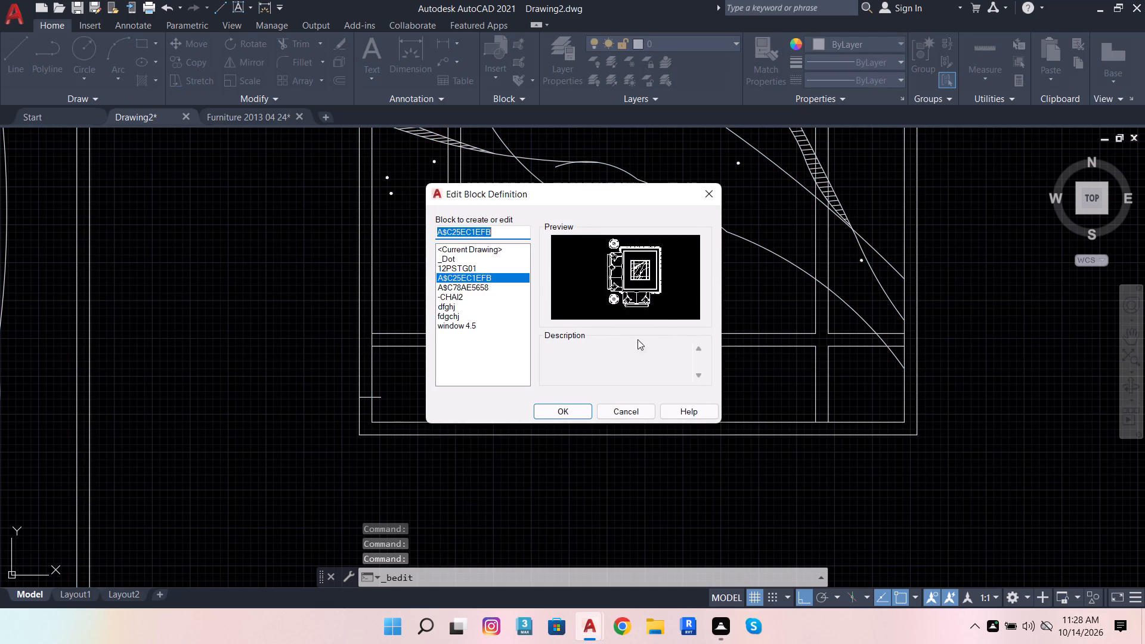
pyautogui.click(712, 197)
pyautogui.click(447, 343)
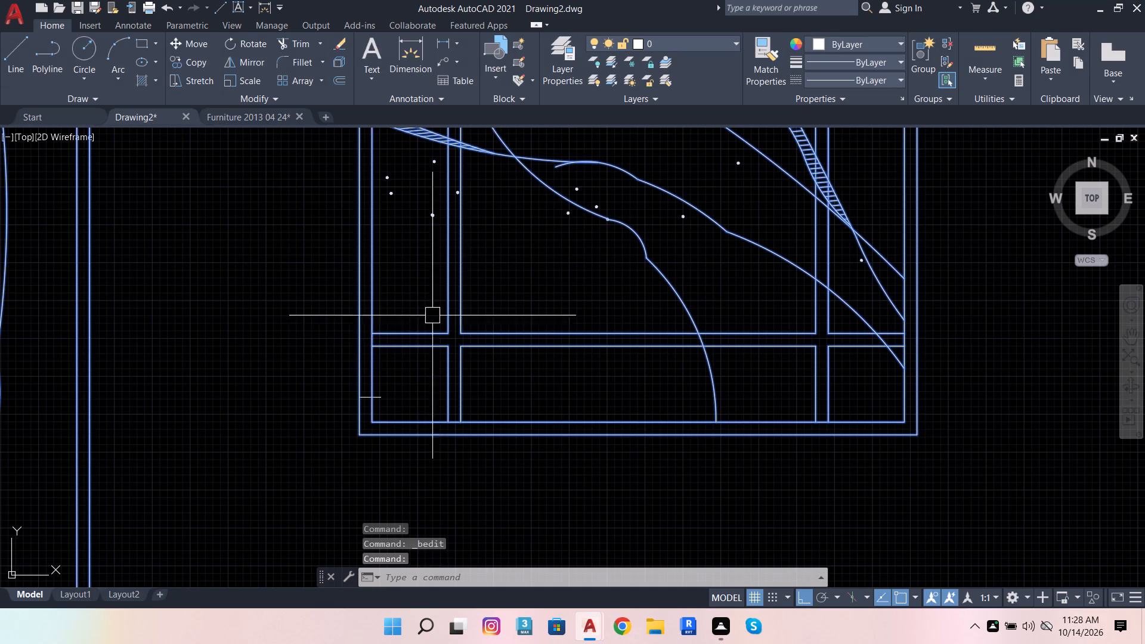
pyautogui.click(227, 76)
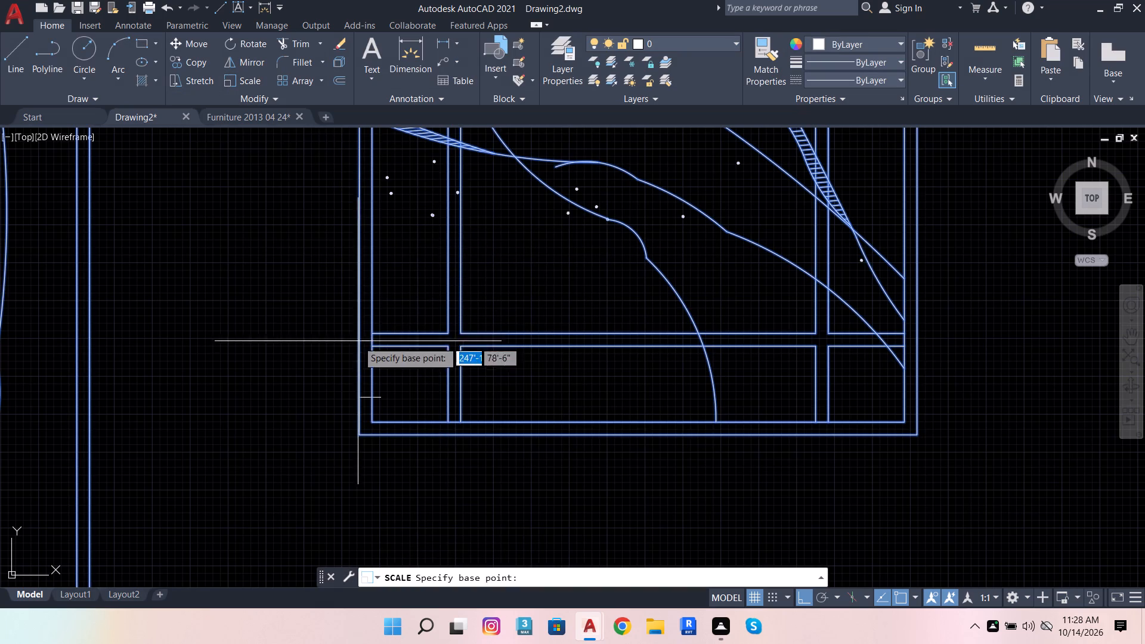
pyautogui.click(355, 397)
pyautogui.scroll(4, 377, 405)
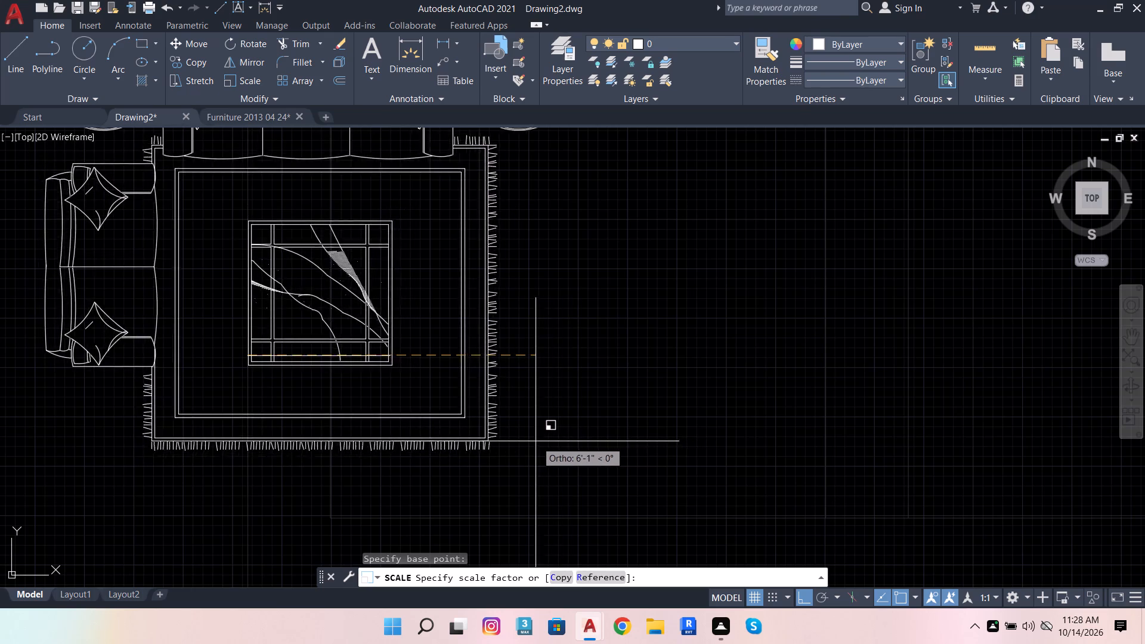
pyautogui.scroll(2, 535, 442)
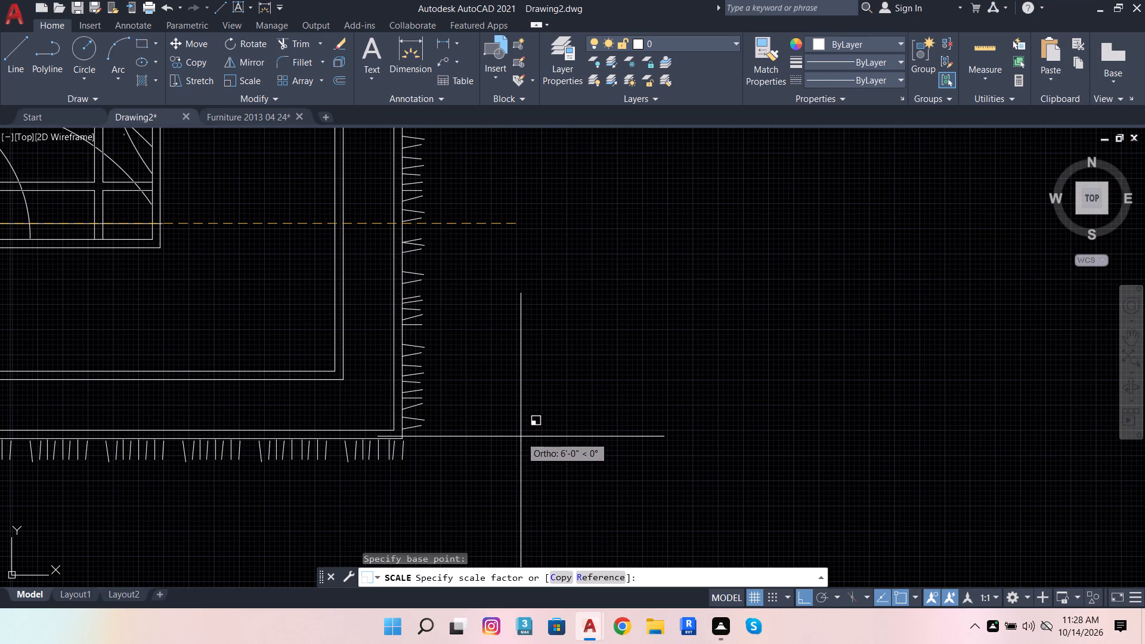
pyautogui.click(522, 435)
# Delete the 3' guide line crossing the coffee table.
pyautogui.scroll(-4, 676, 434)
pyautogui.scroll(4, 553, 388)
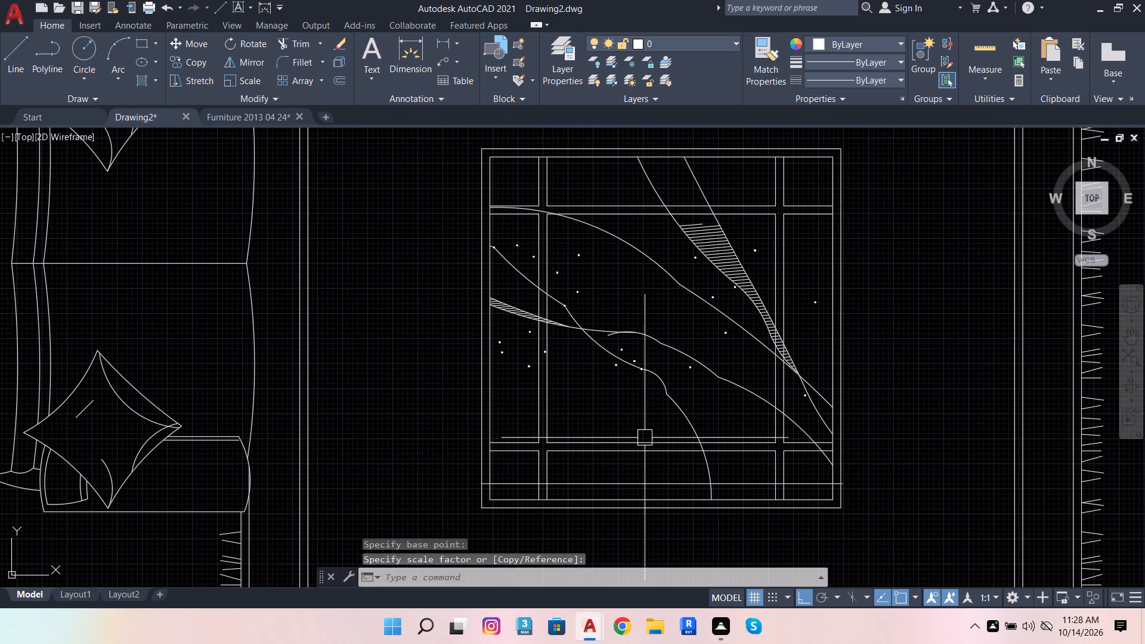
pyautogui.click(649, 480)
pyautogui.press('Delete')
# Edit the sofa set block, erasing everything except the marble-patterned coffee table, and save the changes to the block.
pyautogui.scroll(-4, 779, 414)
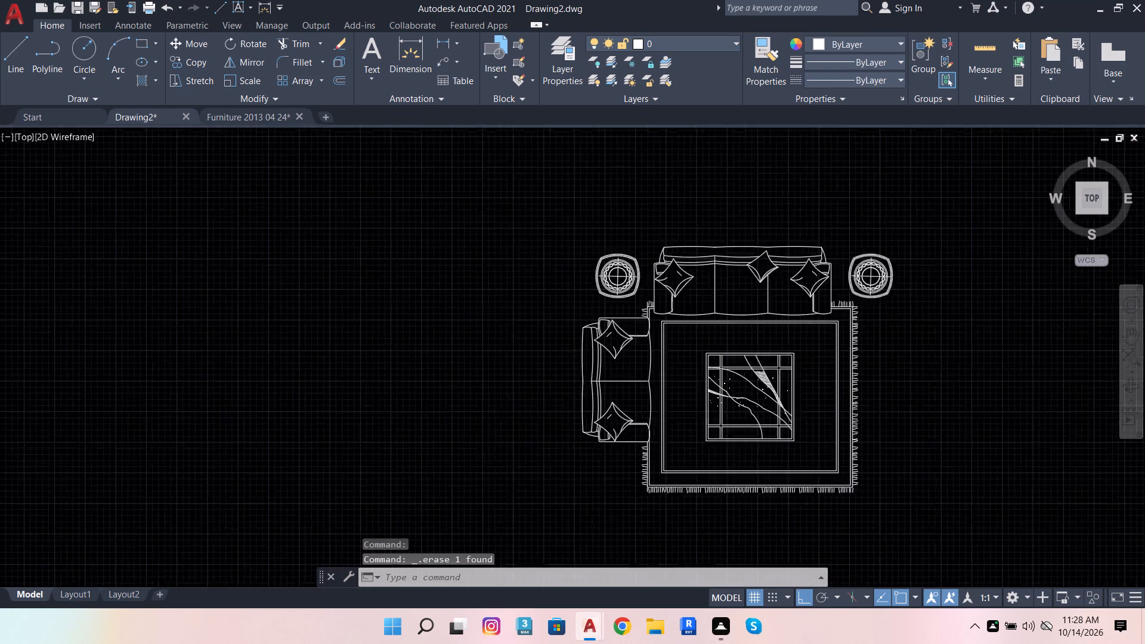
pyautogui.doubleClick(725, 352)
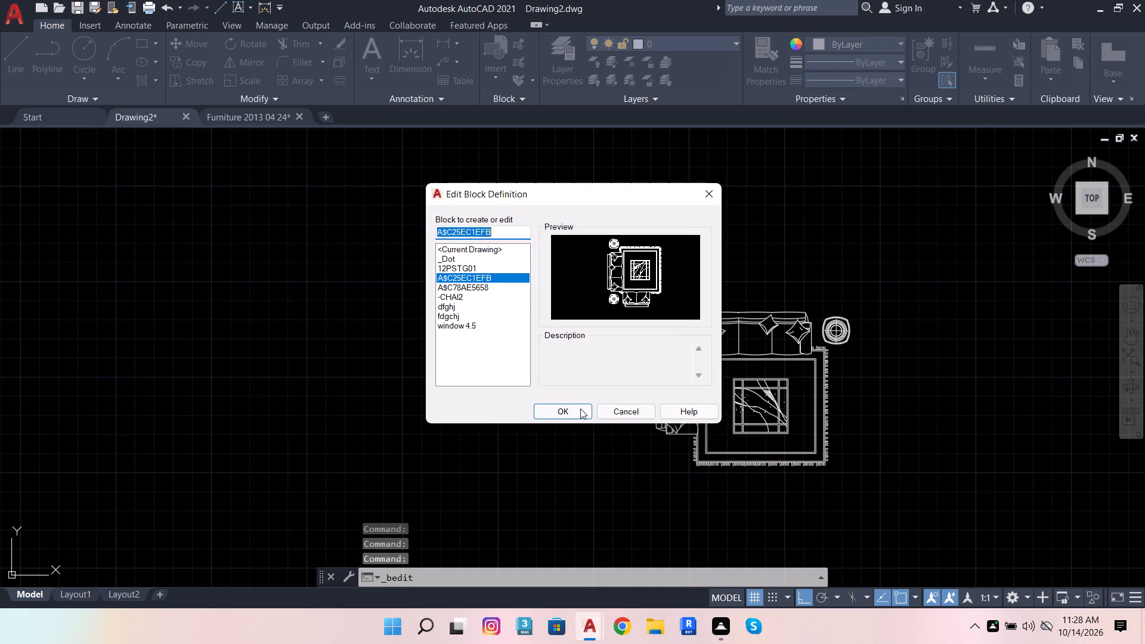
pyautogui.click(571, 417)
pyautogui.scroll(-1, 670, 357)
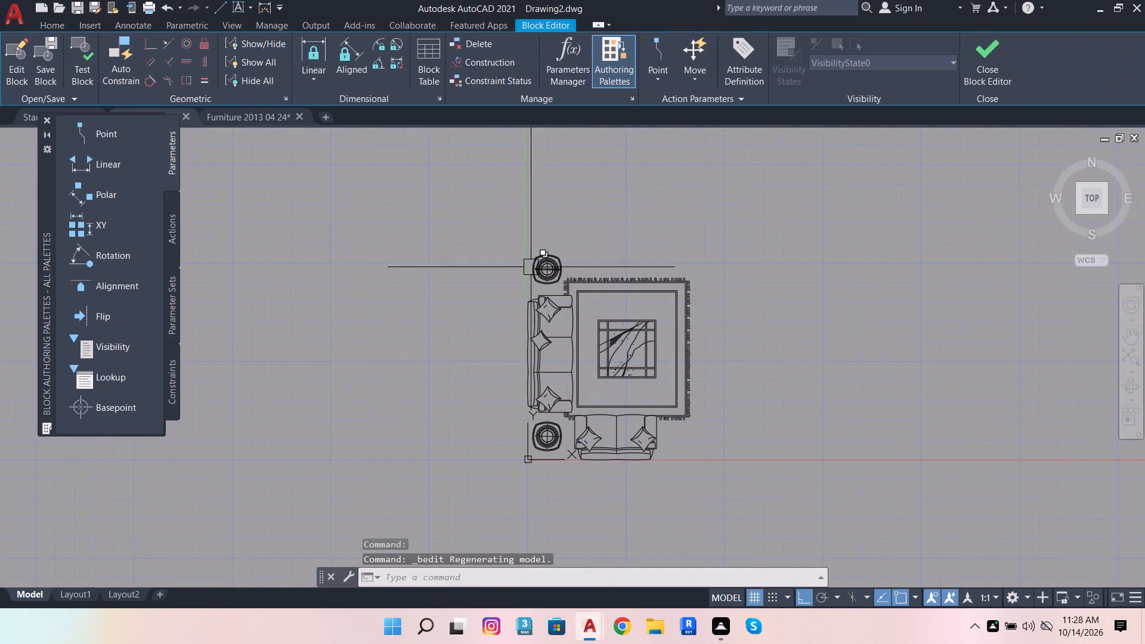
pyautogui.click(471, 236)
pyautogui.click(733, 494)
pyautogui.scroll(1, 623, 309)
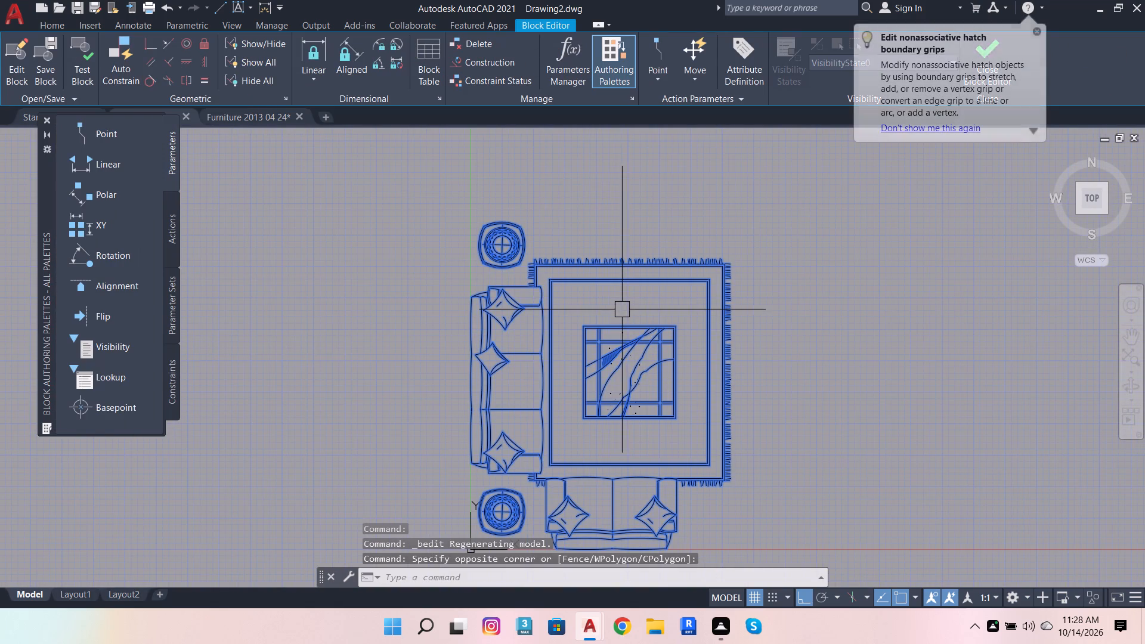
pyautogui.keyDown('shift'); pyautogui.click(570, 304); pyautogui.keyUp('shift')
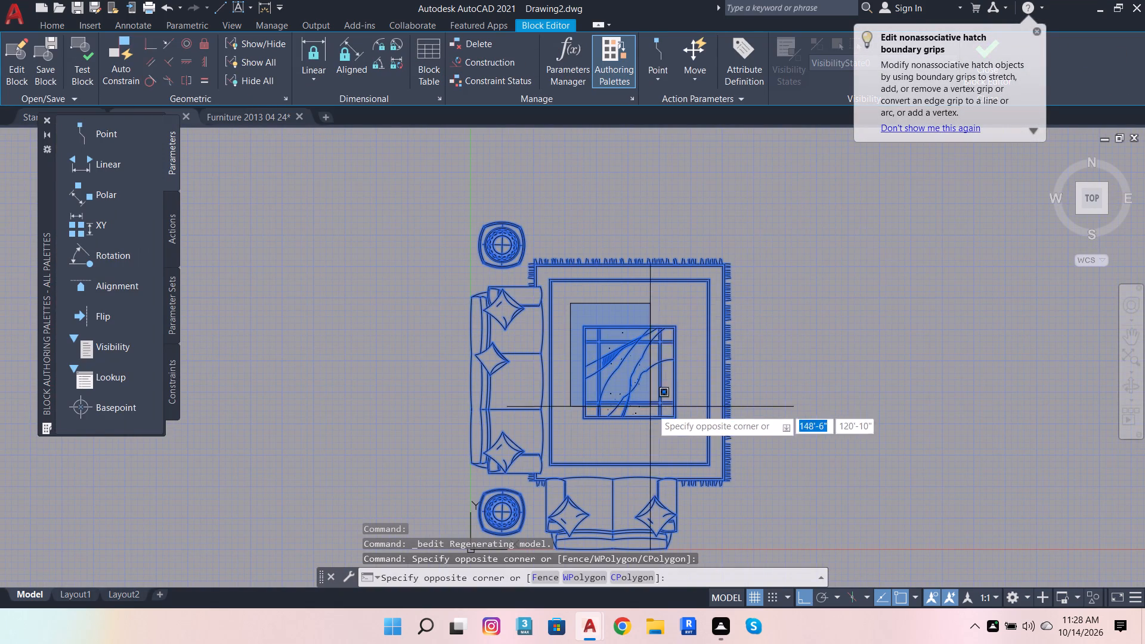
pyautogui.keyDown('shift'); pyautogui.click(688, 442); pyautogui.keyUp('shift')
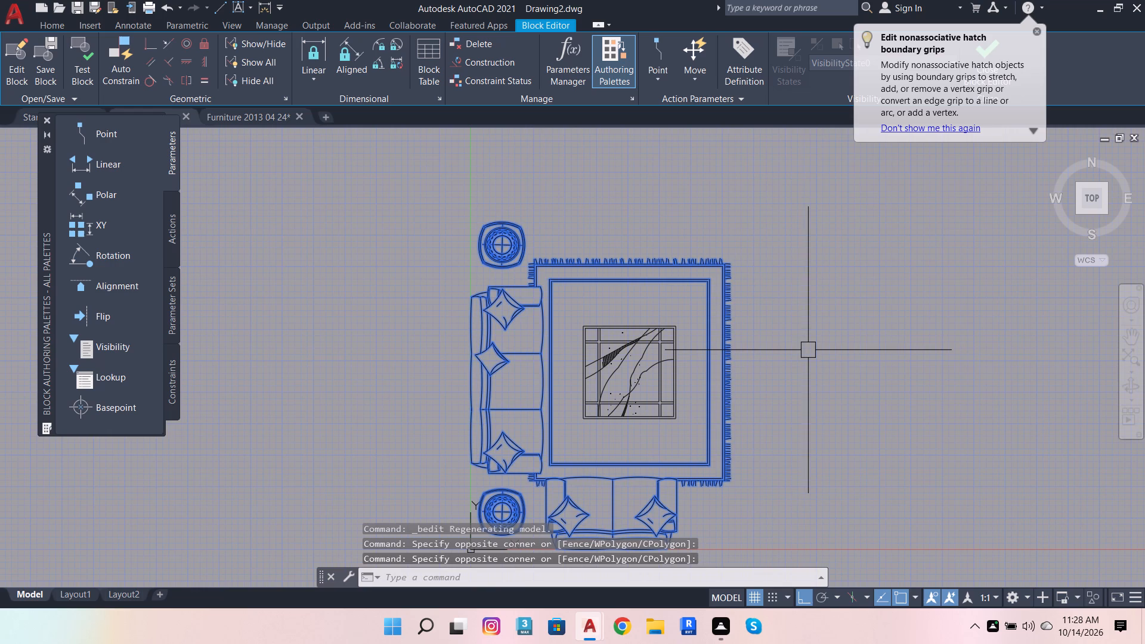
pyautogui.press('Delete')
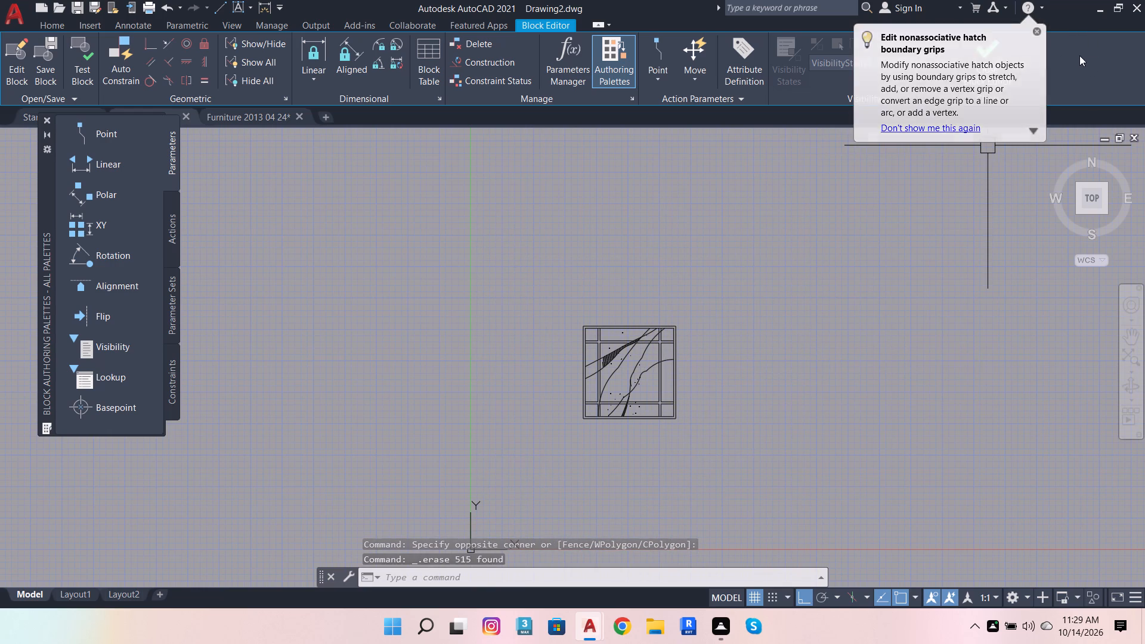
pyautogui.click(988, 66)
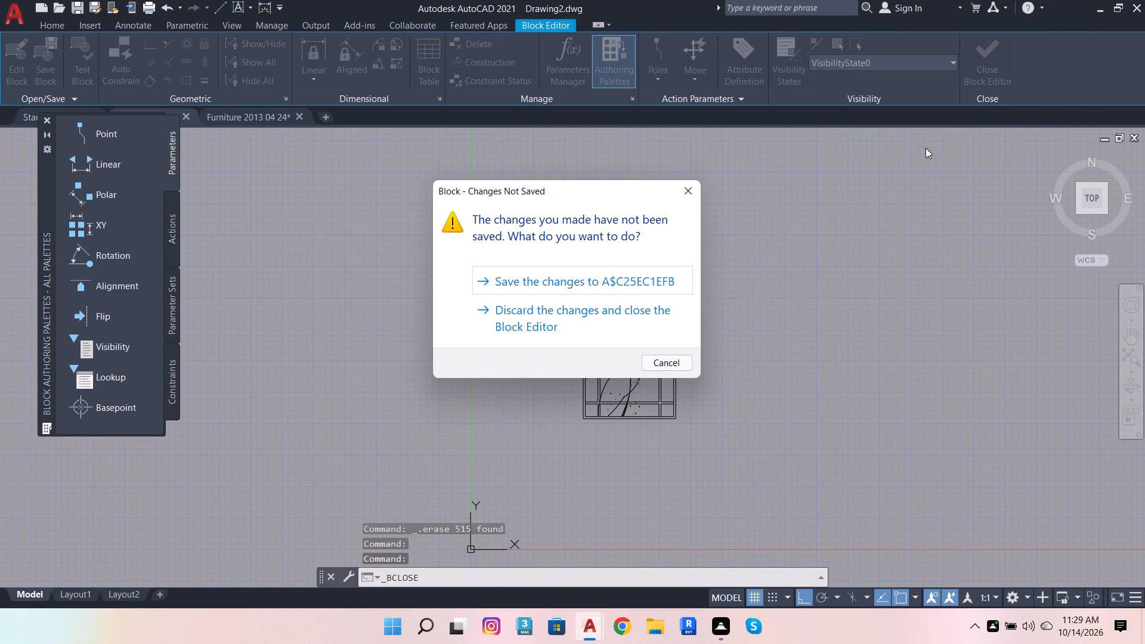
pyautogui.click(625, 281)
# Move the coffee table block into the 18'-4" hall, centred in front of the three-seat sofa, with Ortho off.
pyautogui.scroll(-4, 822, 324)
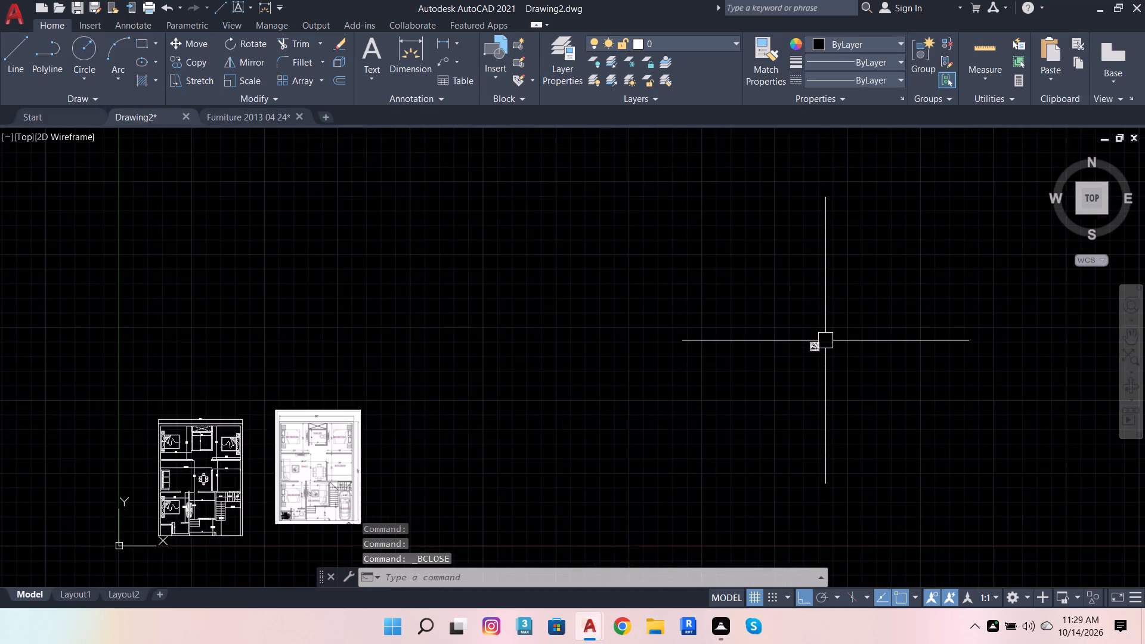
pyautogui.scroll(-1, 825, 340)
pyautogui.scroll(2, 787, 309)
pyautogui.click(815, 335)
pyautogui.click(936, 466)
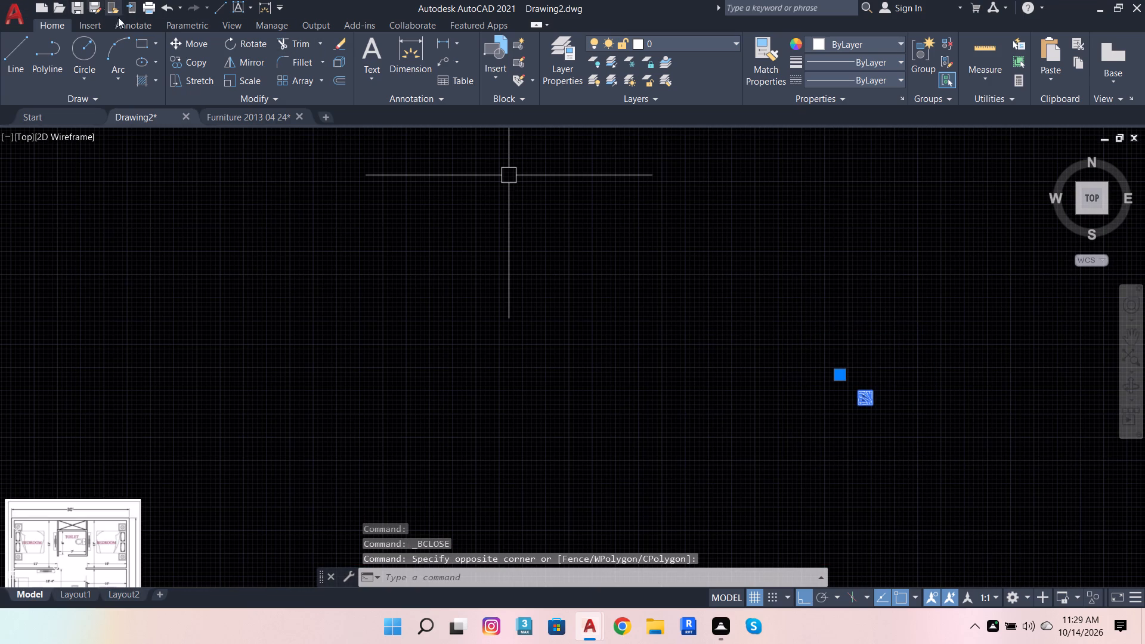
pyautogui.click(182, 49)
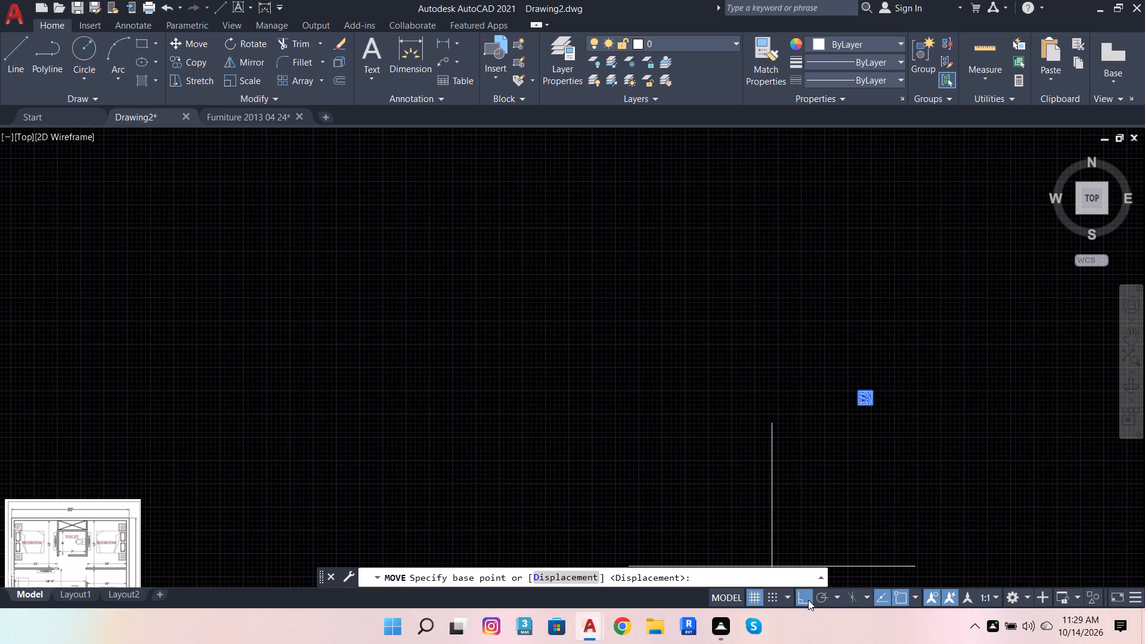
pyautogui.click(807, 599)
pyautogui.click(854, 411)
pyautogui.scroll(-4, 979, 378)
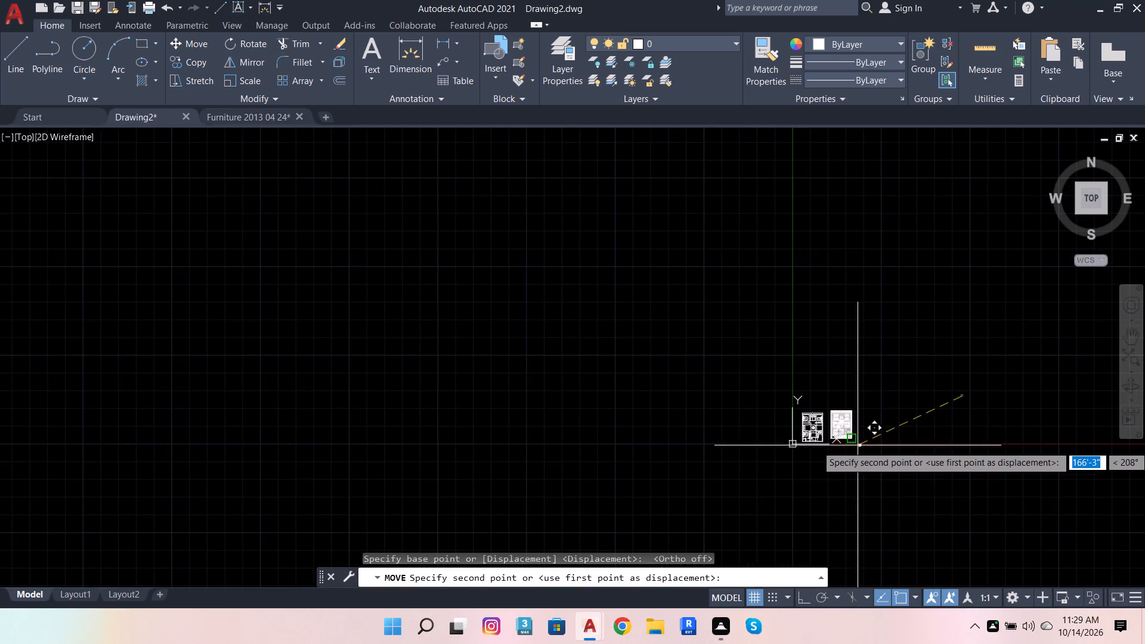
pyautogui.scroll(2, 854, 444)
pyautogui.scroll(3, 720, 402)
pyautogui.scroll(2, 776, 396)
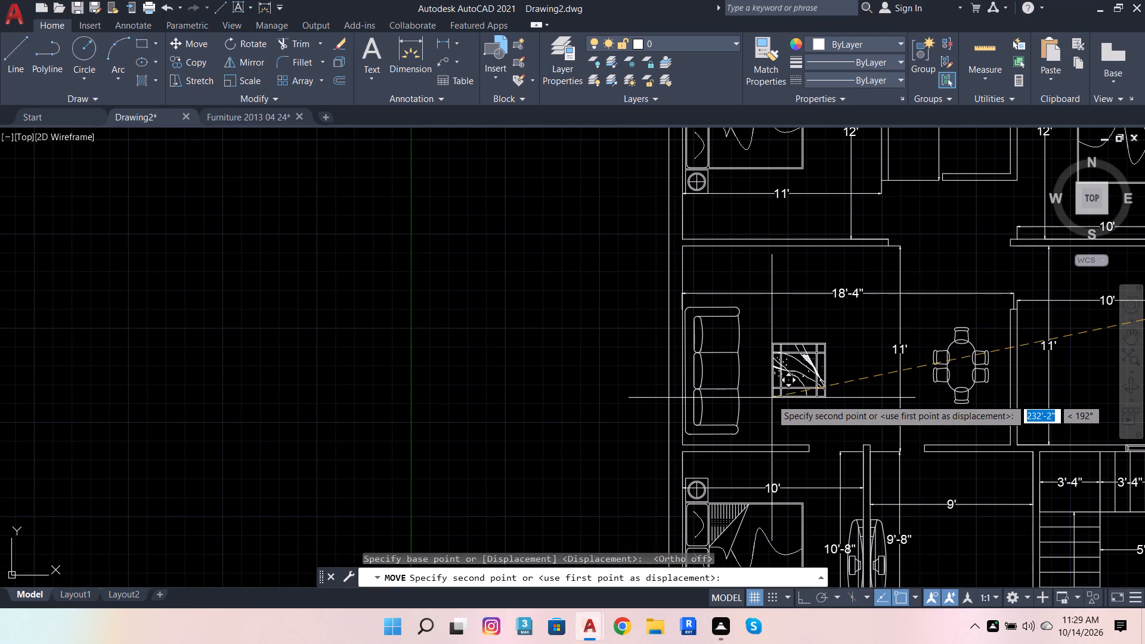
pyautogui.click(762, 400)
# Mirror the hall's sofa and coffee table across a vertical line outside the plan's left wall, erasing the source objects.
pyautogui.scroll(-2, 778, 358)
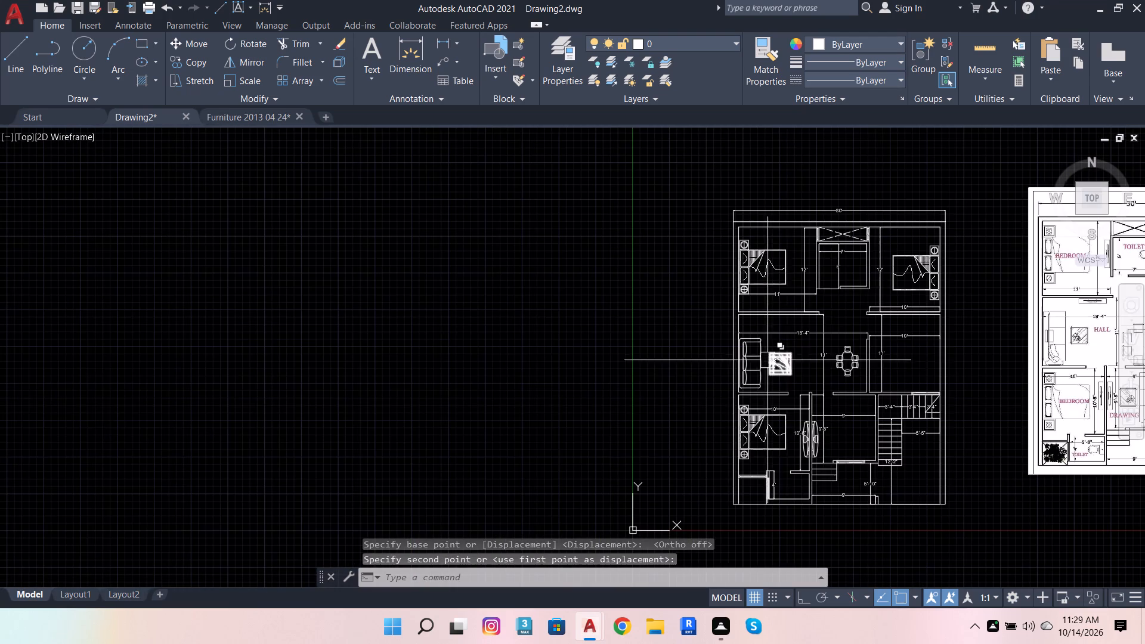
pyautogui.scroll(-1, 742, 370)
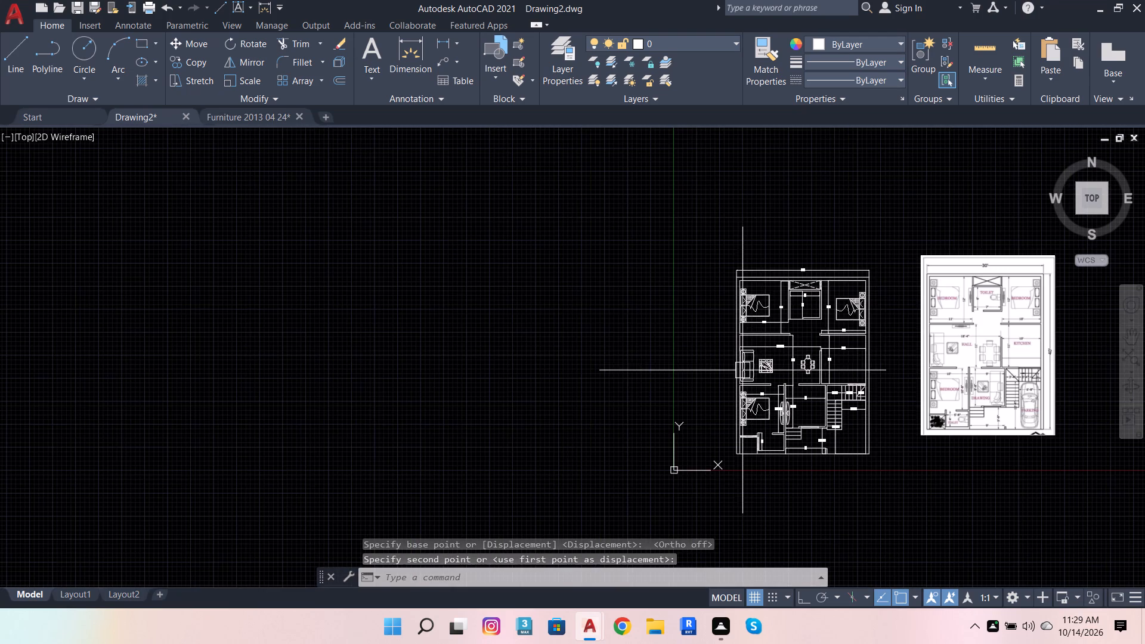
pyautogui.scroll(2, 1035, 373)
pyautogui.scroll(-1, 736, 416)
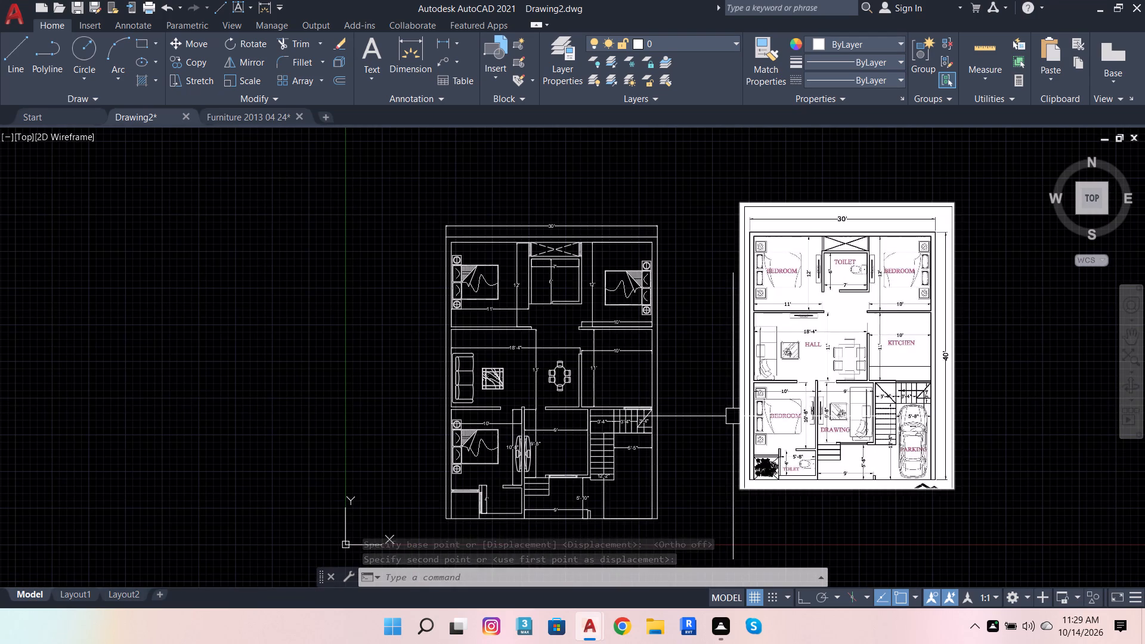
pyautogui.scroll(2, 520, 420)
pyautogui.scroll(2, 292, 259)
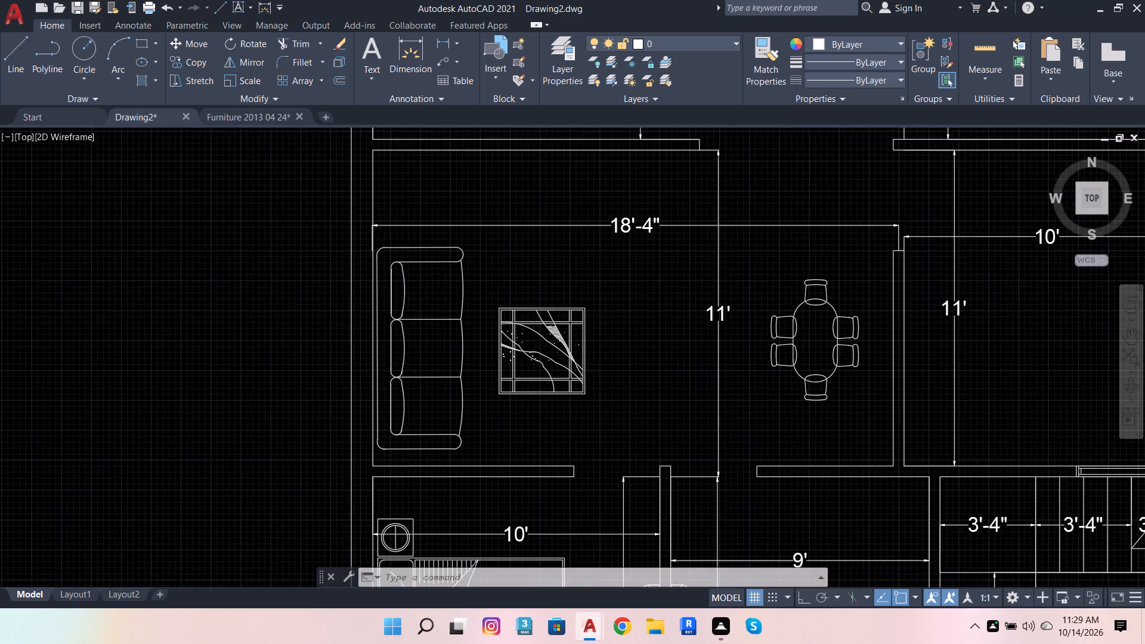
pyautogui.scroll(2, 423, 231)
pyautogui.click(422, 227)
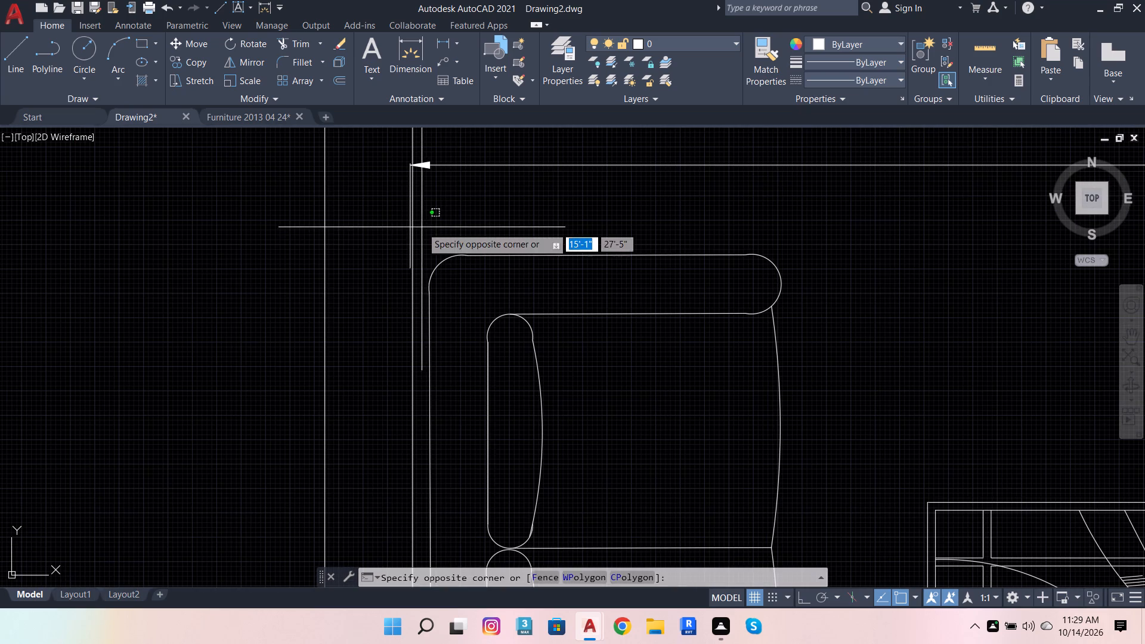
pyautogui.scroll(-4, 458, 252)
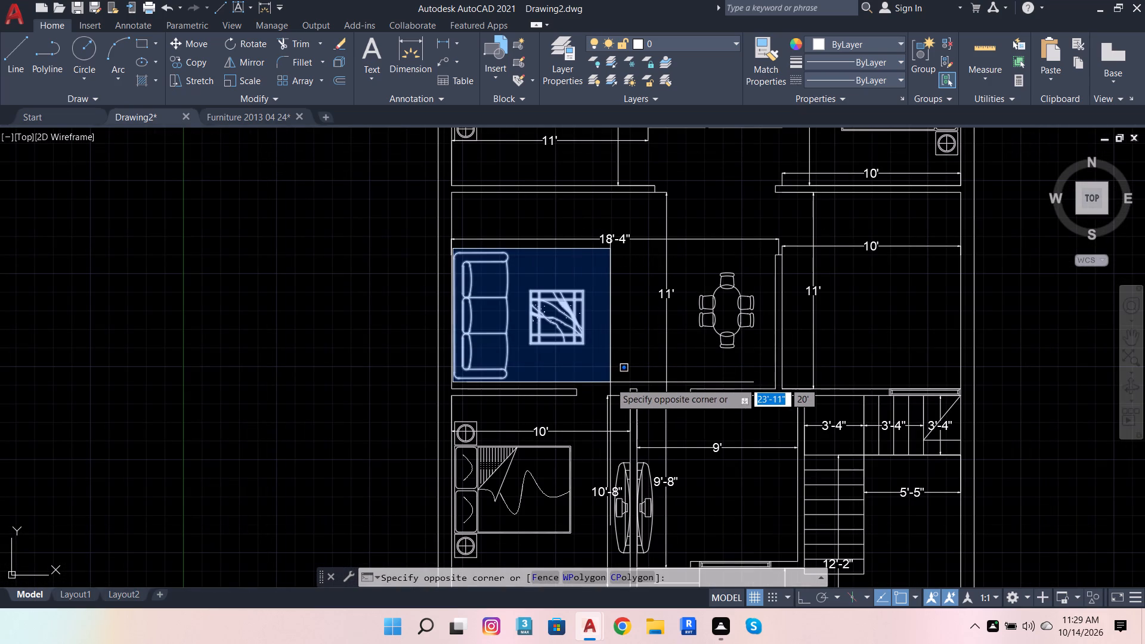
pyautogui.click(610, 382)
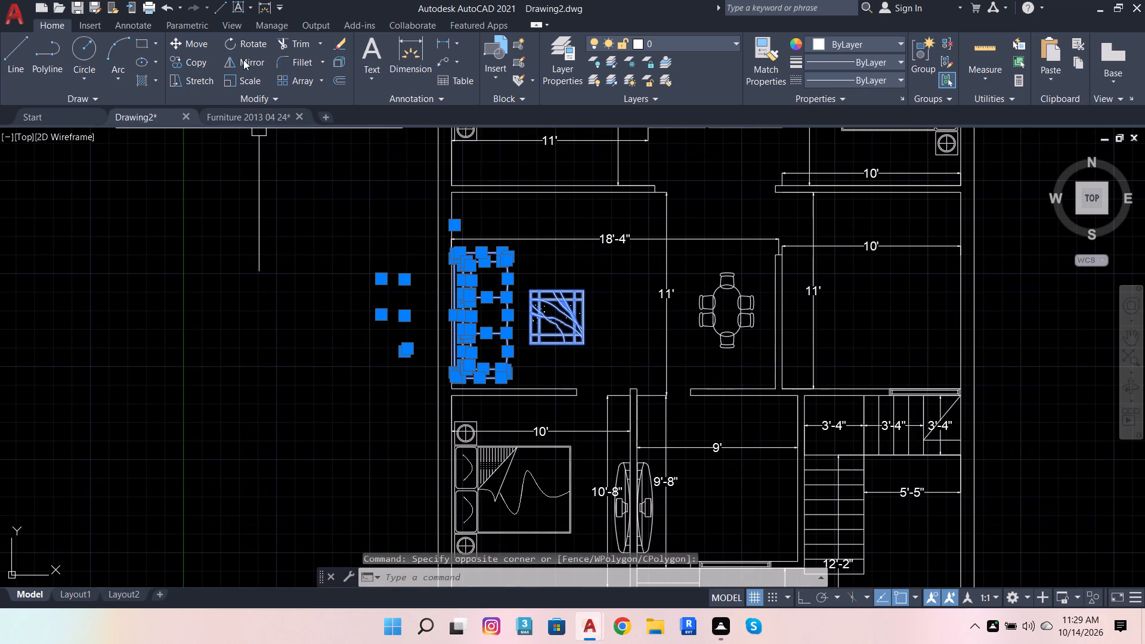
pyautogui.click(244, 60)
pyautogui.click(395, 265)
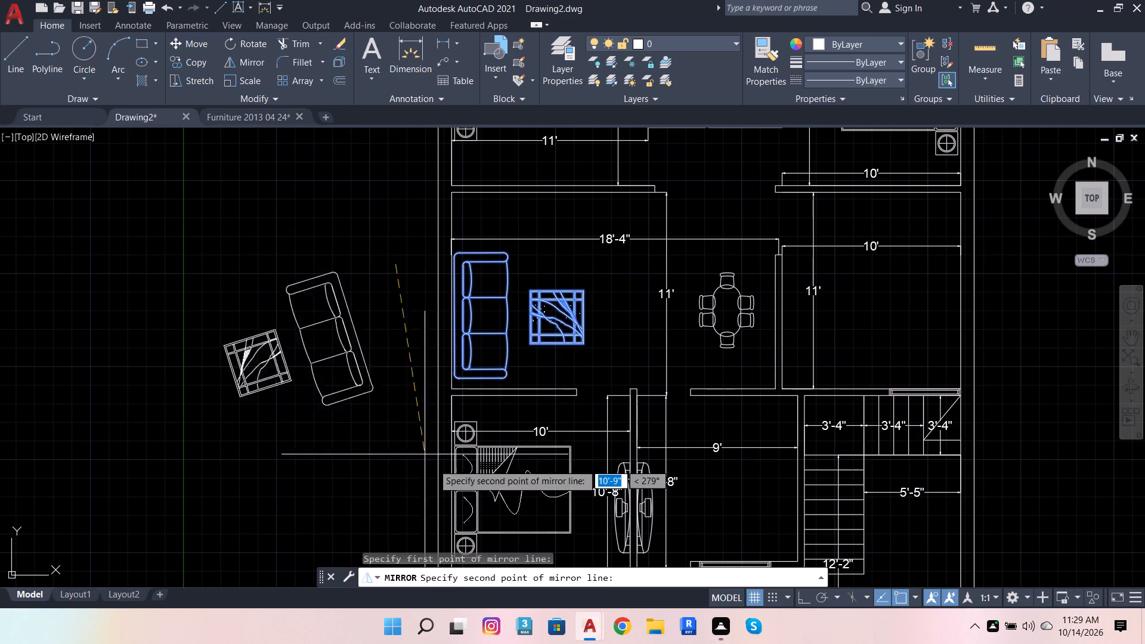
pyautogui.click(806, 601)
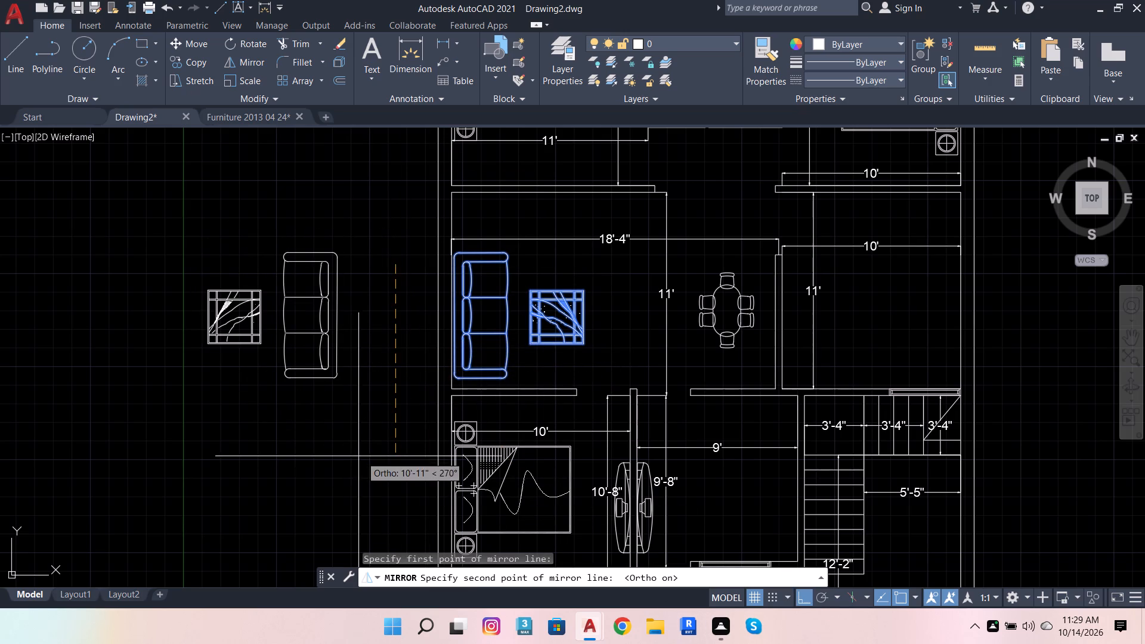
pyautogui.click(349, 451)
pyautogui.moveTo(389, 491); pyautogui.dragTo(349, 451)
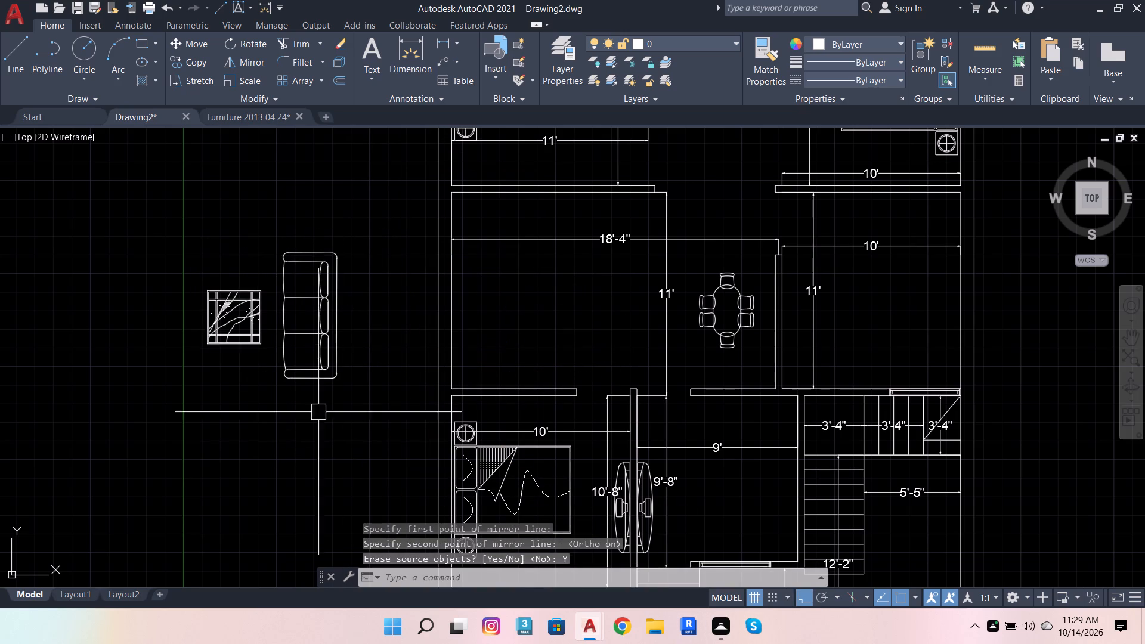
# Move the mirrored sofa and coffee table into the 9' wide drawing room, with the sofa's back along the staircase wall, near the lower corner.
pyautogui.click(178, 239)
pyautogui.click(372, 420)
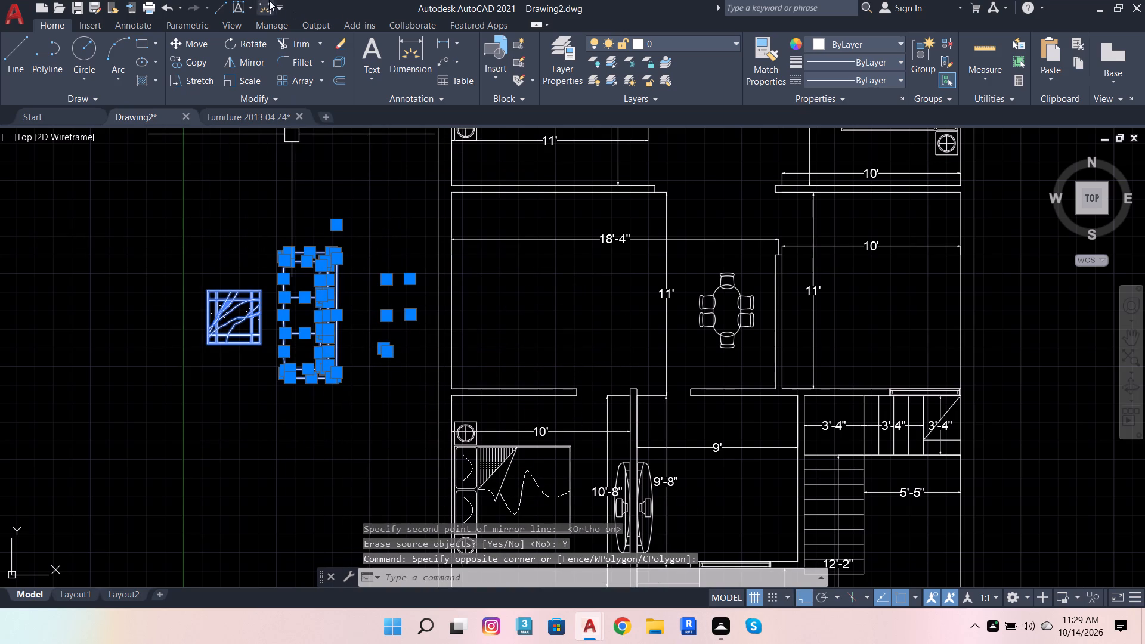
pyautogui.click(183, 46)
pyautogui.scroll(2, 378, 343)
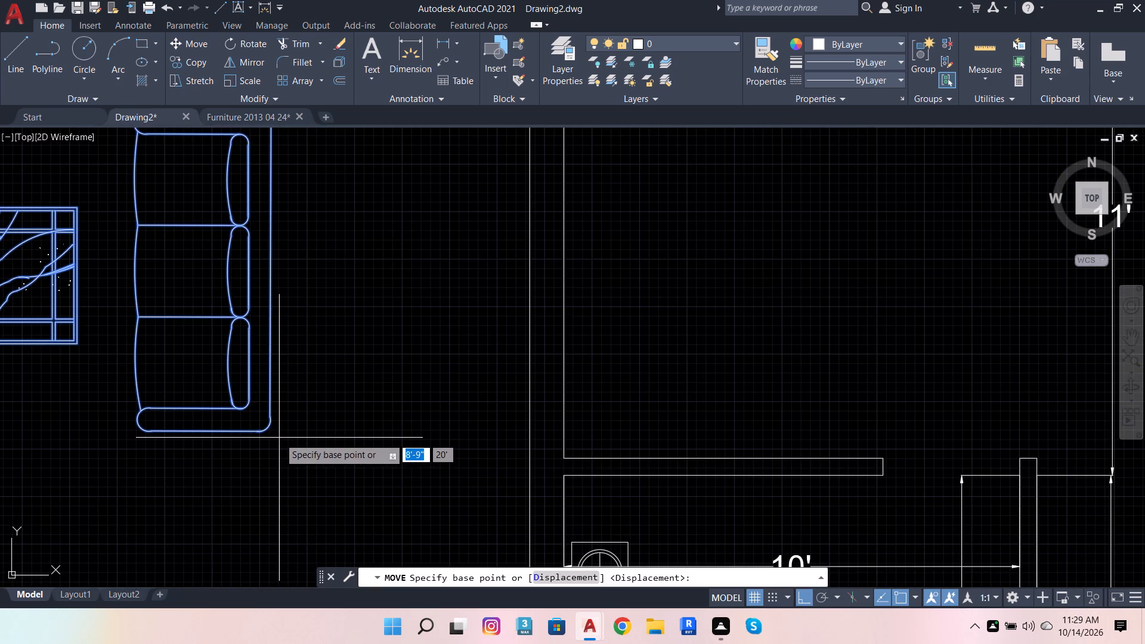
pyautogui.click(279, 438)
pyautogui.scroll(-3, 671, 451)
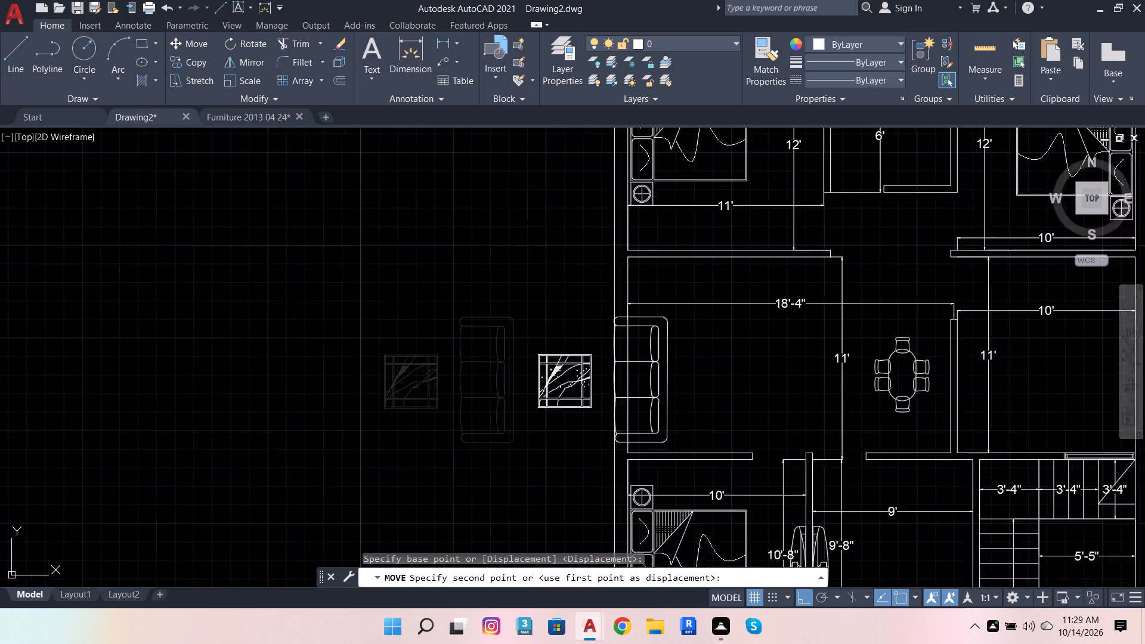
pyautogui.scroll(2, 807, 535)
pyautogui.scroll(-5, 722, 401)
pyautogui.scroll(4, 766, 433)
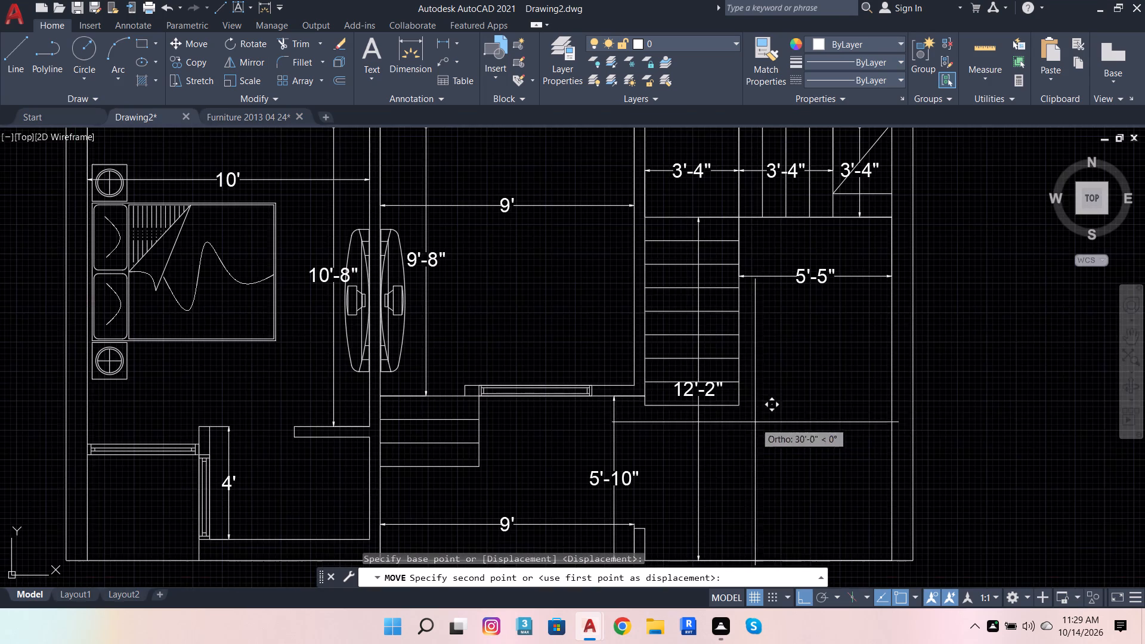
pyautogui.scroll(2, 625, 385)
pyautogui.click(651, 391)
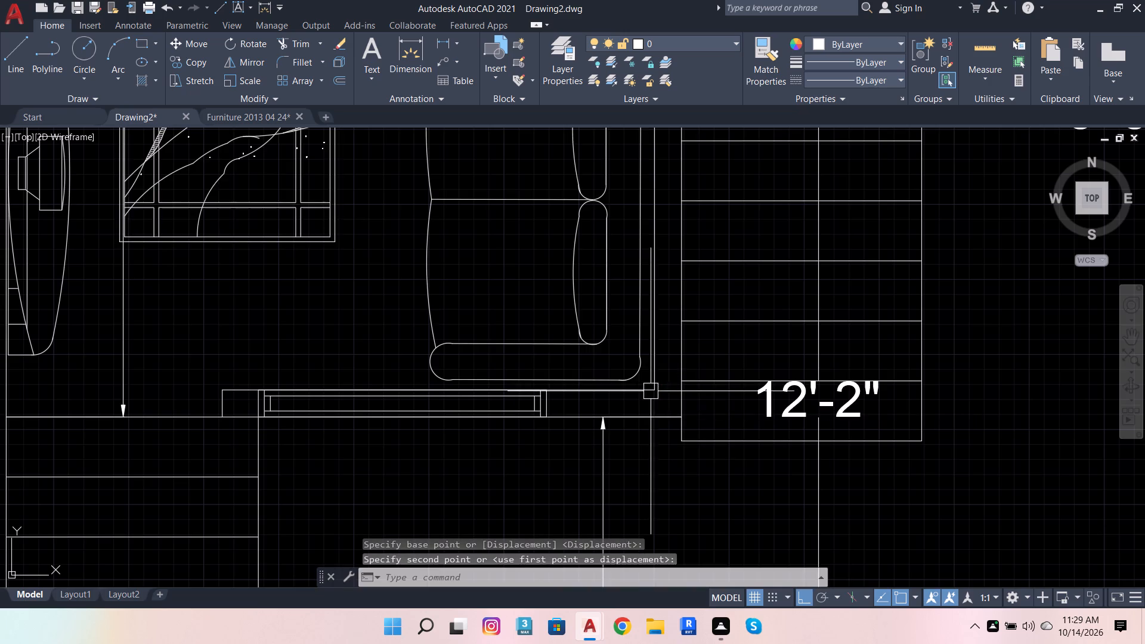
pyautogui.scroll(-2, 684, 427)
pyautogui.scroll(3, 572, 318)
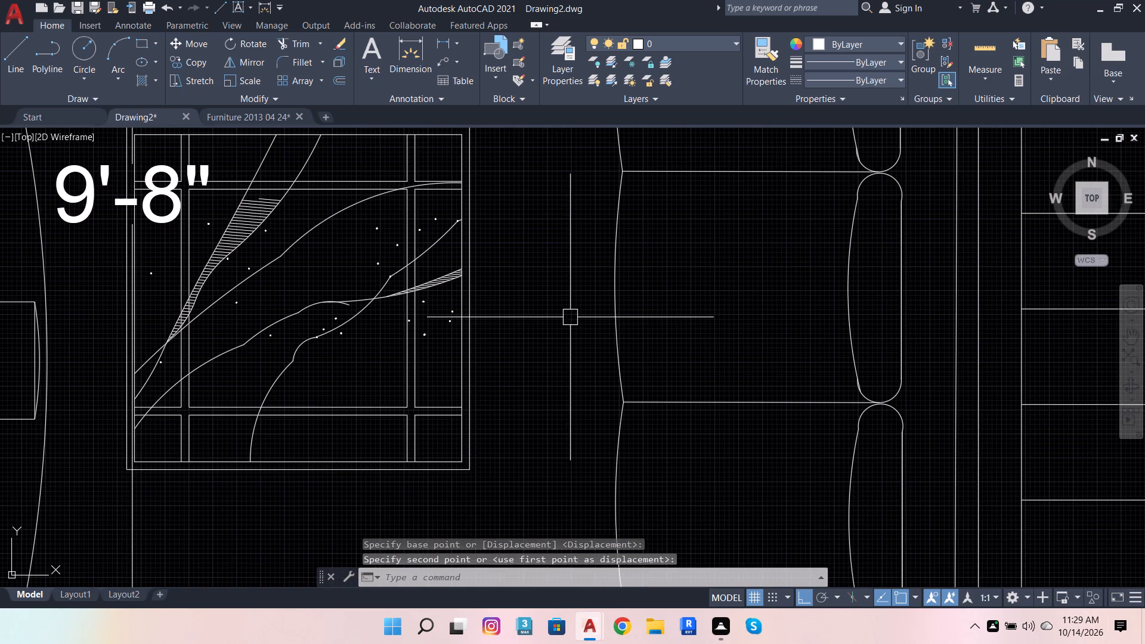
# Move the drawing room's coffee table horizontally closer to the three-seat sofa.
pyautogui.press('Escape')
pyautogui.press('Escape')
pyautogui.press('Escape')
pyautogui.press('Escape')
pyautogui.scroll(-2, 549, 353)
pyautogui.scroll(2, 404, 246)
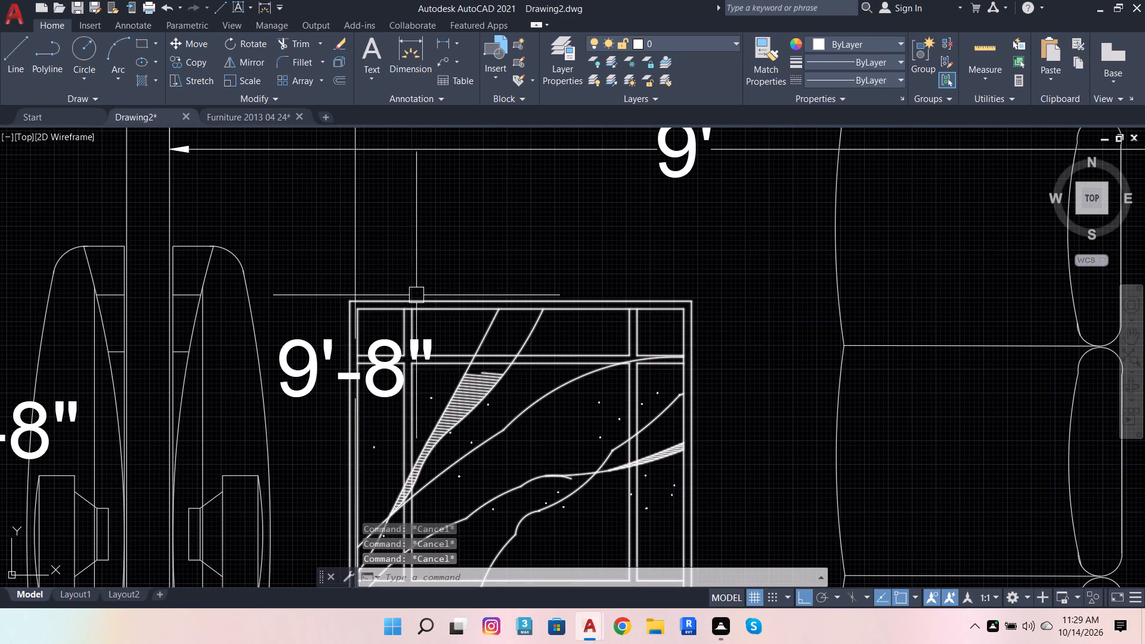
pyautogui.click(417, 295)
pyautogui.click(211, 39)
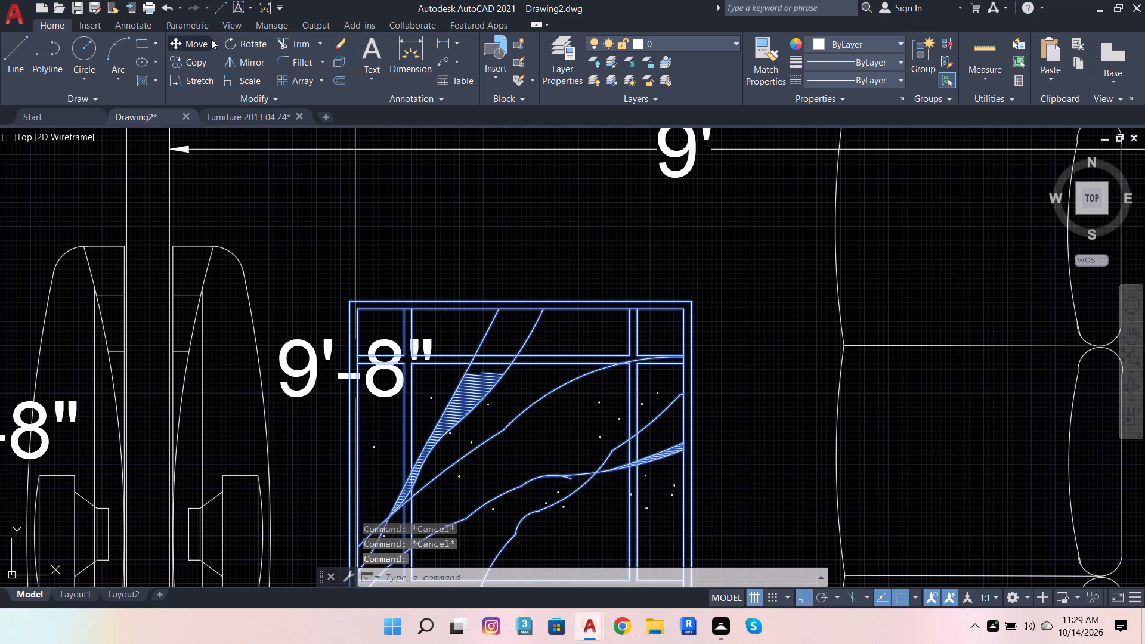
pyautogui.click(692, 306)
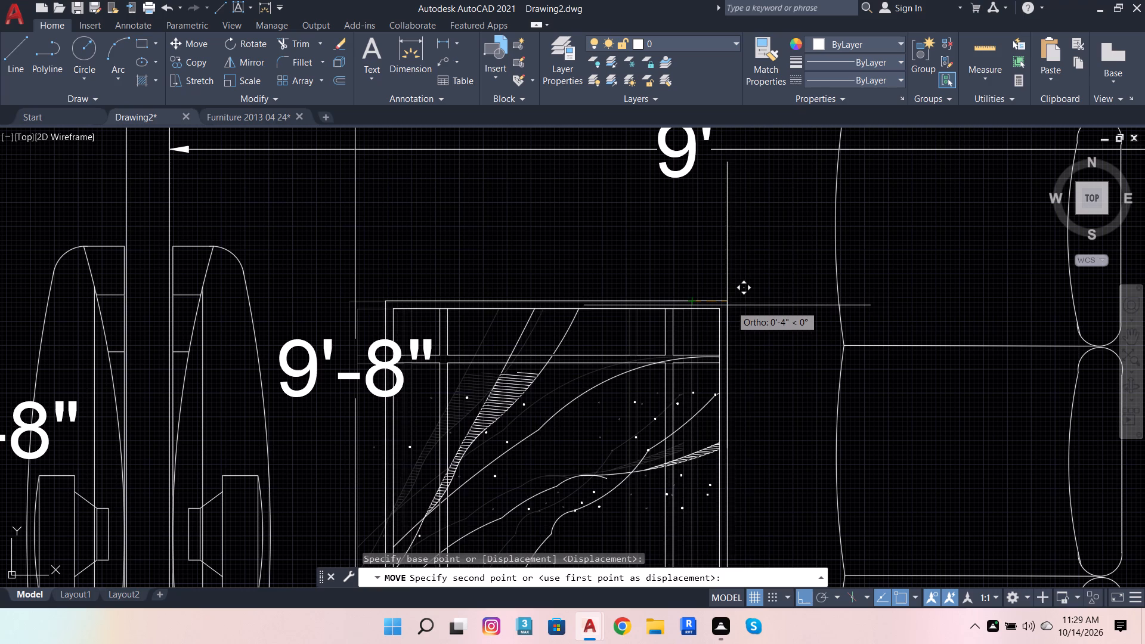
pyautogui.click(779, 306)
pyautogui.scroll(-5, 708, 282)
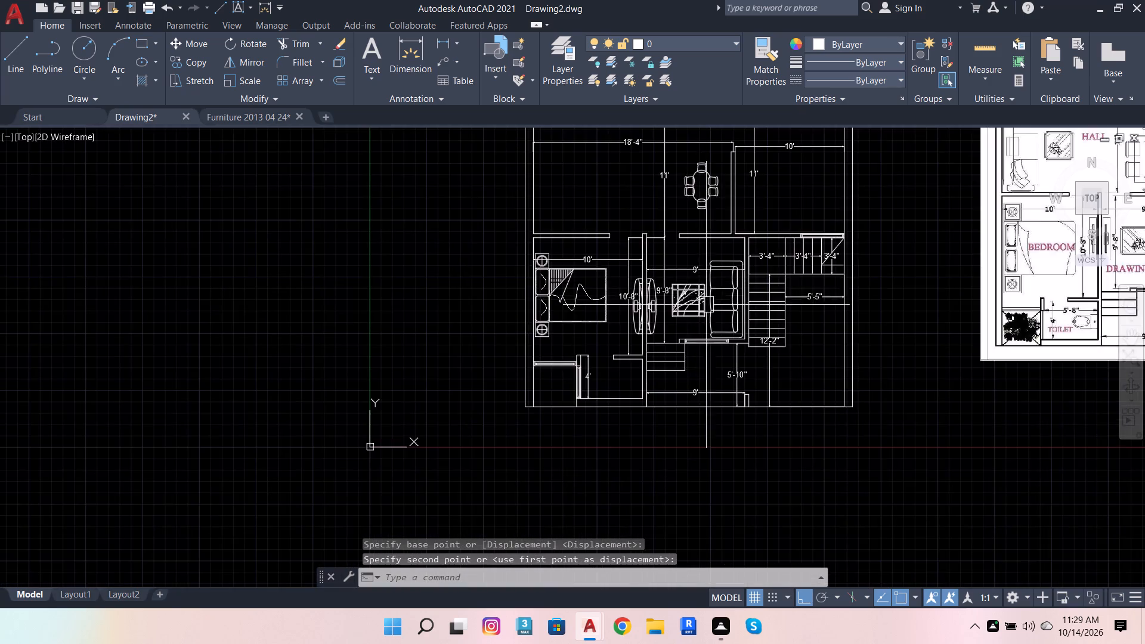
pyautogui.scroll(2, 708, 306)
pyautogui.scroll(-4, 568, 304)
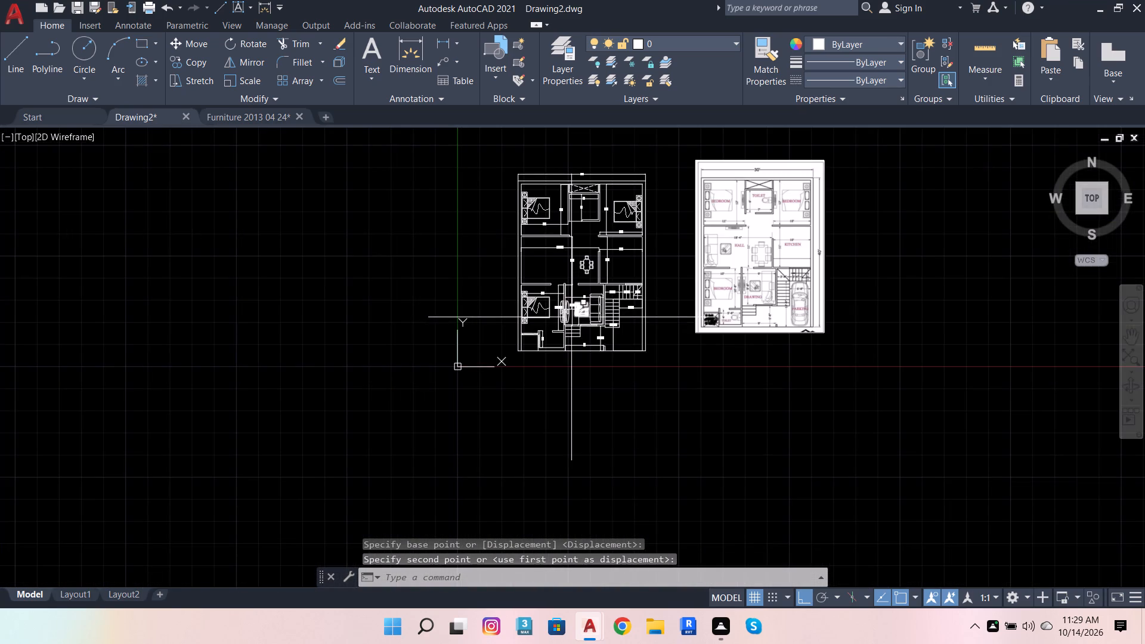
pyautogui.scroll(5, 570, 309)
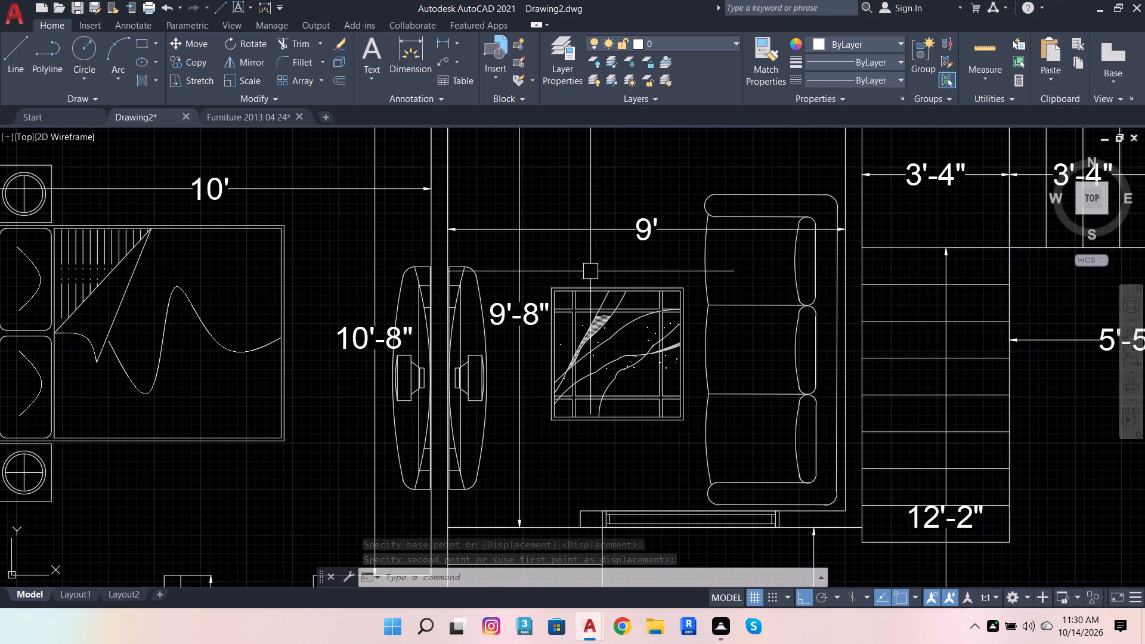
# Undo the drawing room placement moves, back to the mirrored sofa and coffee table standing outside the plan's left wall.
pyautogui.hotkey('ctrl', 'z')
pyautogui.hotkey('ctrl', 'z')
pyautogui.keyDown('ctrl'); pyautogui.scroll(-2, 649, 314); pyautogui.keyUp('ctrl')
pyautogui.hotkey('ctrl', 'z')
pyautogui.hotkey('ctrl', 'z')
pyautogui.hotkey('ctrl', 'z')
pyautogui.keyDown('ctrl'); pyautogui.scroll(-2, 680, 320); pyautogui.keyUp('ctrl')
pyautogui.hotkey('ctrl', 'z')
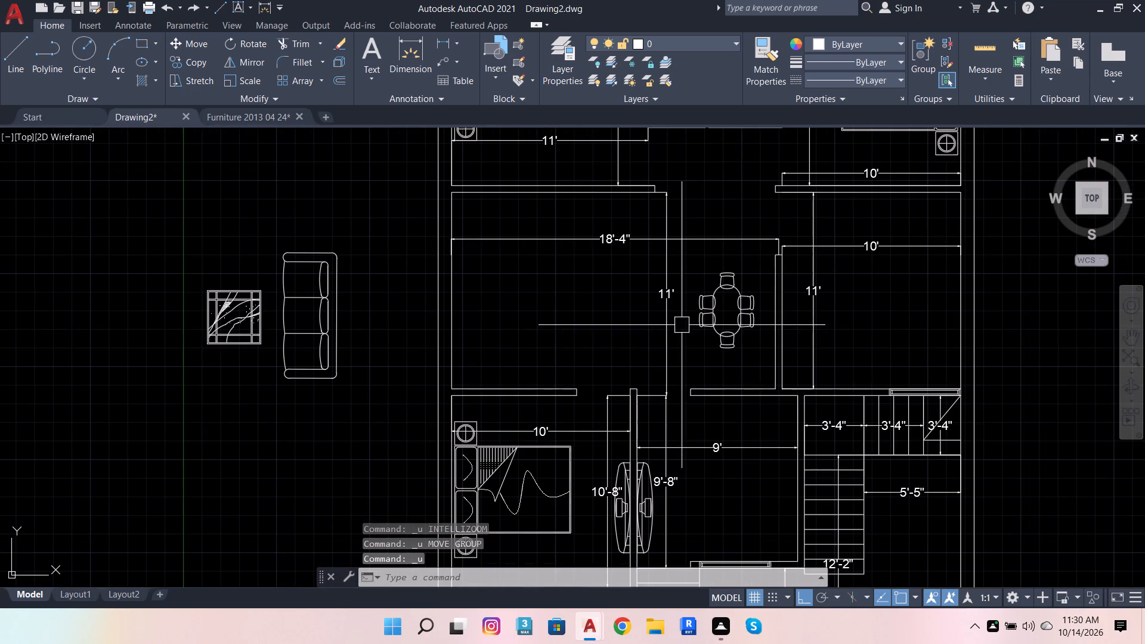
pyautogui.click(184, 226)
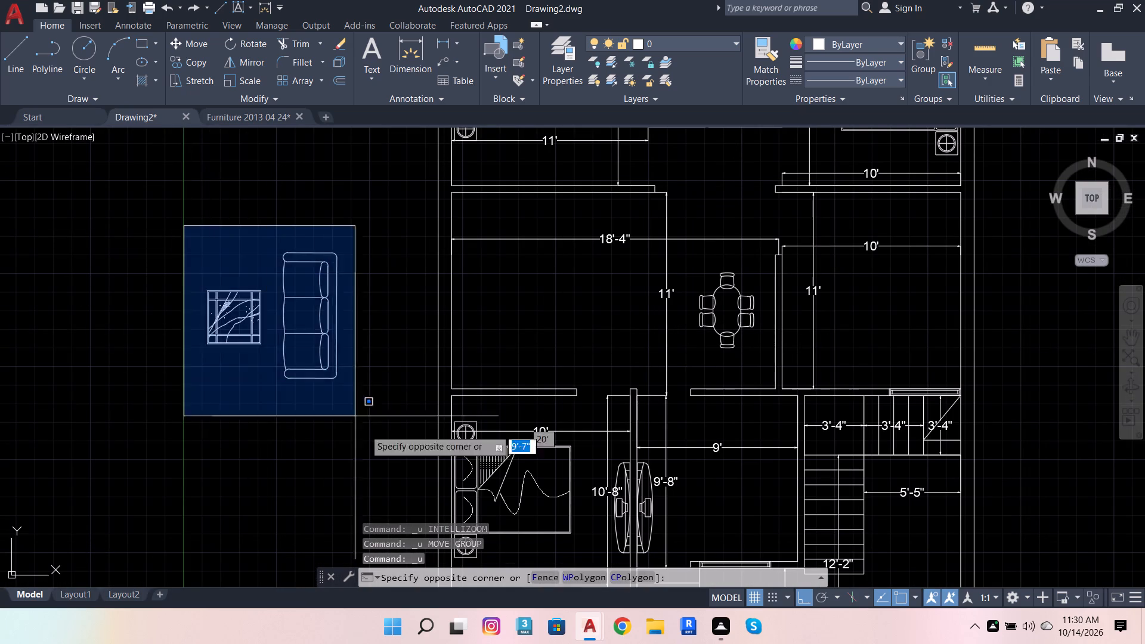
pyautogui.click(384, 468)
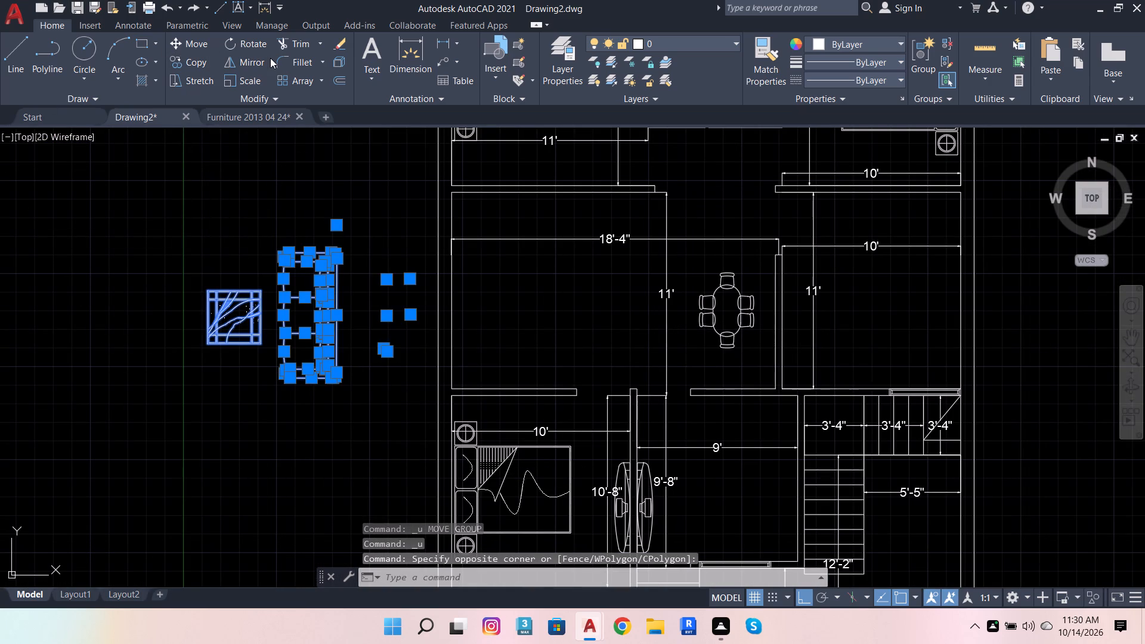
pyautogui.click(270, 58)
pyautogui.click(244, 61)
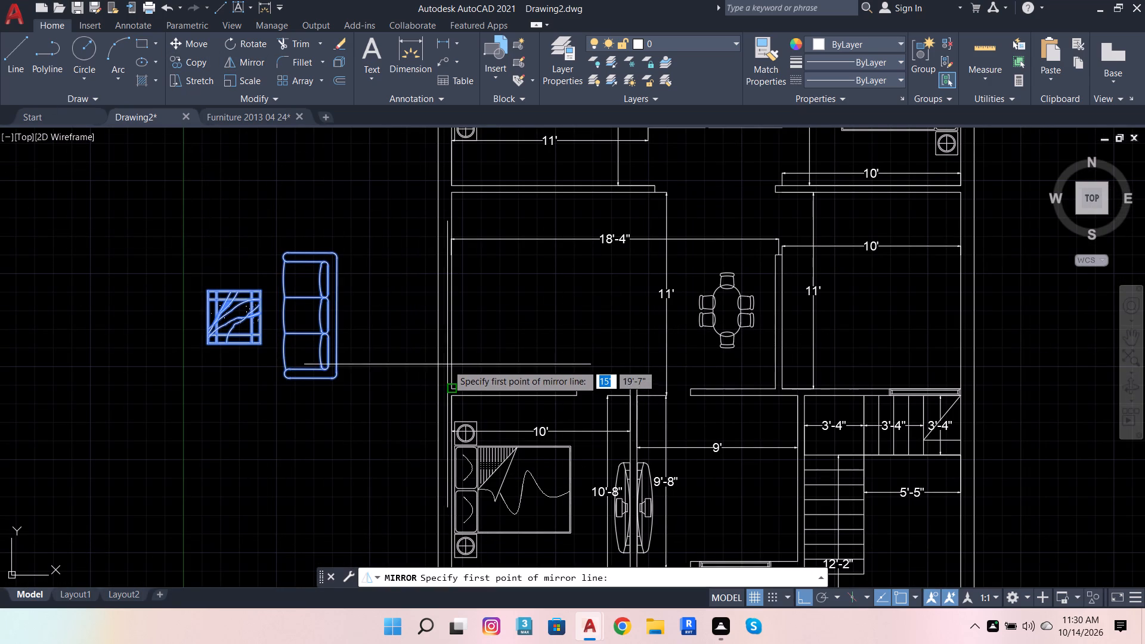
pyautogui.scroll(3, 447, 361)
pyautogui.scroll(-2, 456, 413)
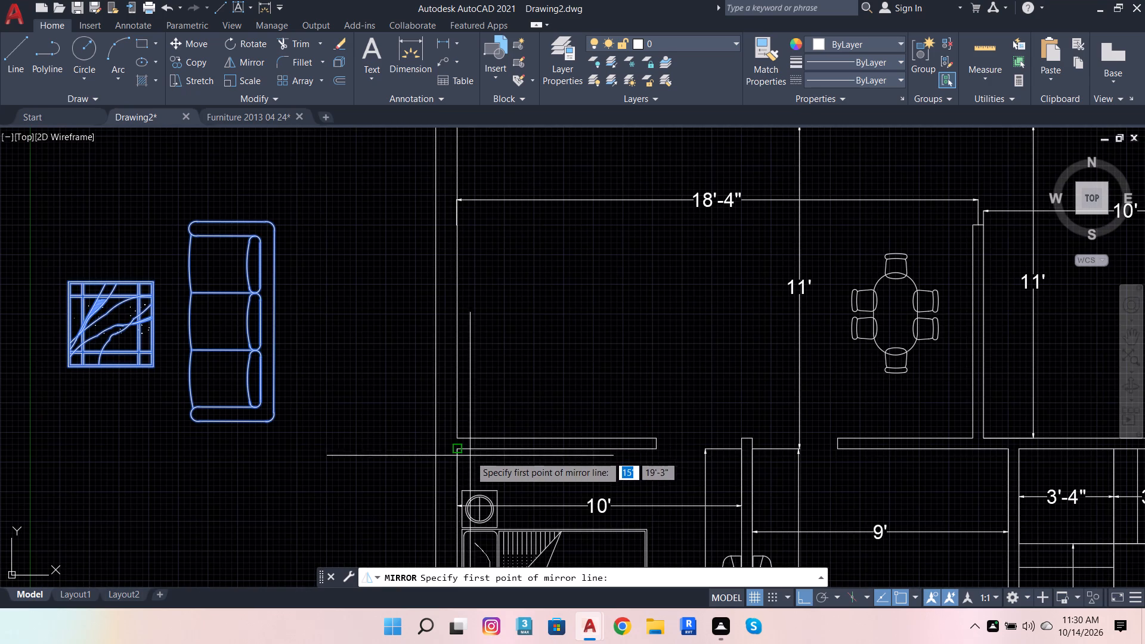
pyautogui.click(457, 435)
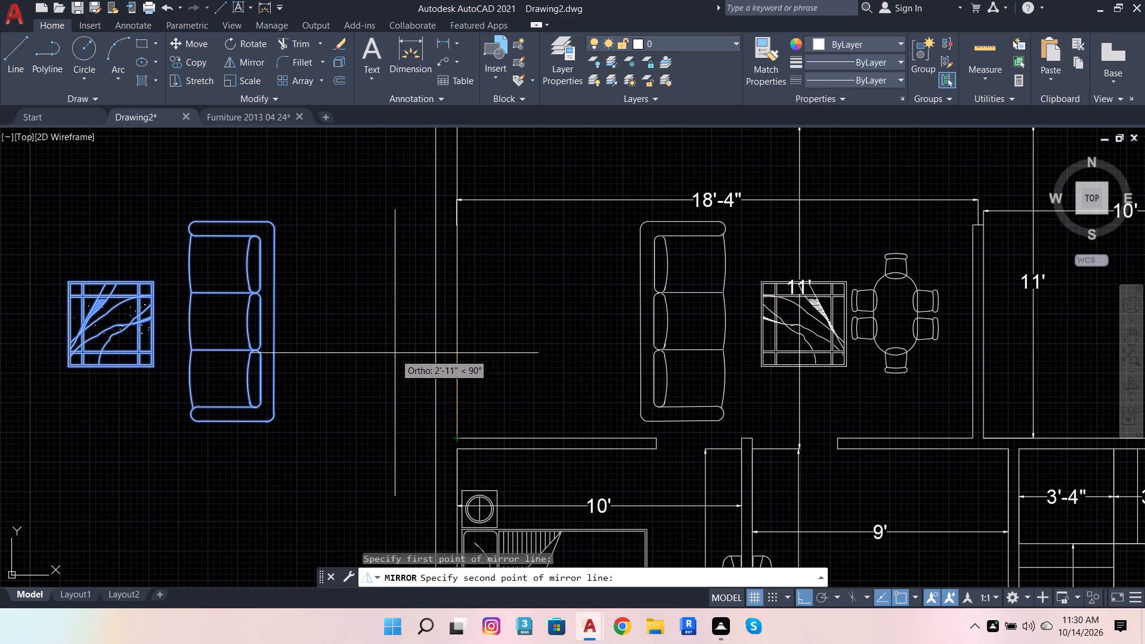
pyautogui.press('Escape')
# Copy the sofa and coffee table outside the plan horizontally to the left, clear of the originals.
pyautogui.click(31, 220)
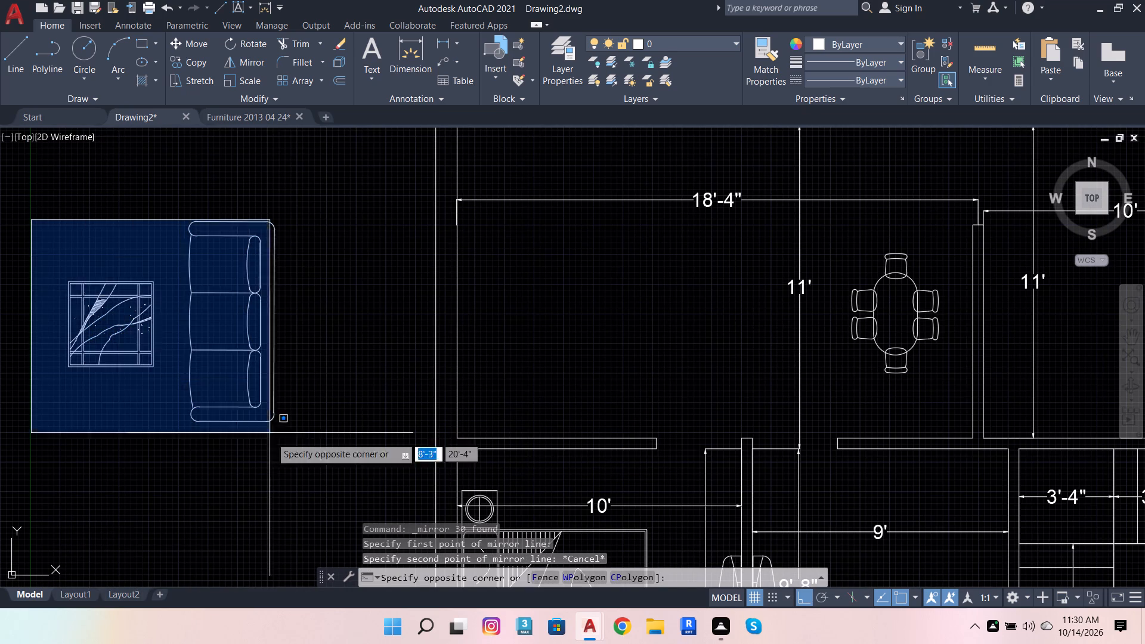
pyautogui.click(306, 457)
pyautogui.click(196, 60)
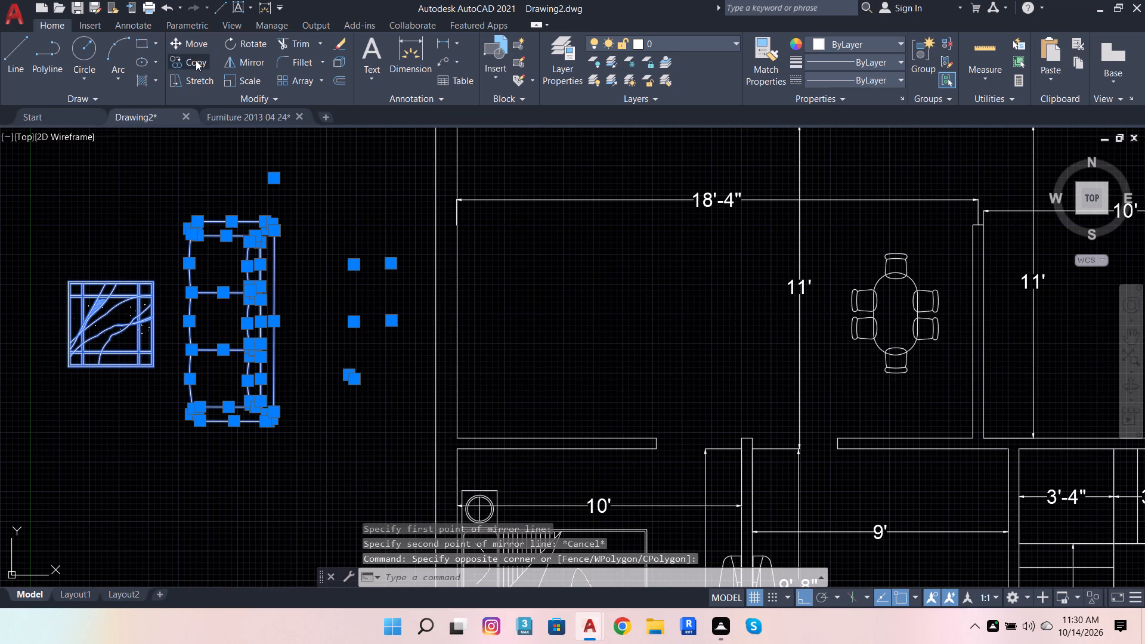
pyautogui.click(277, 224)
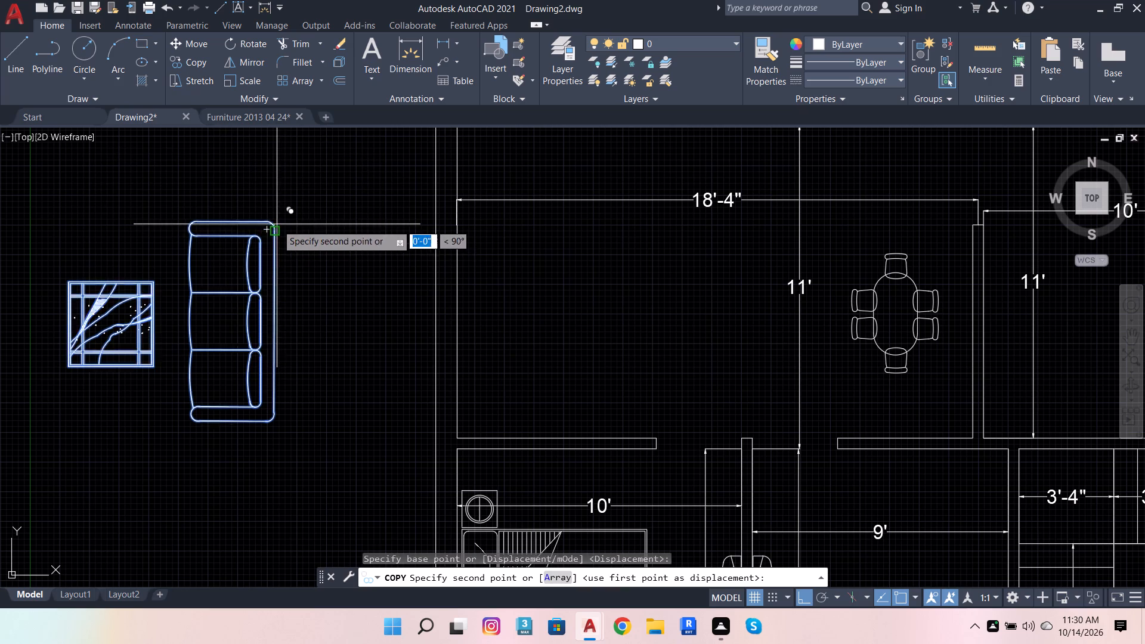
pyautogui.scroll(-4, 312, 318)
pyautogui.scroll(2, 304, 384)
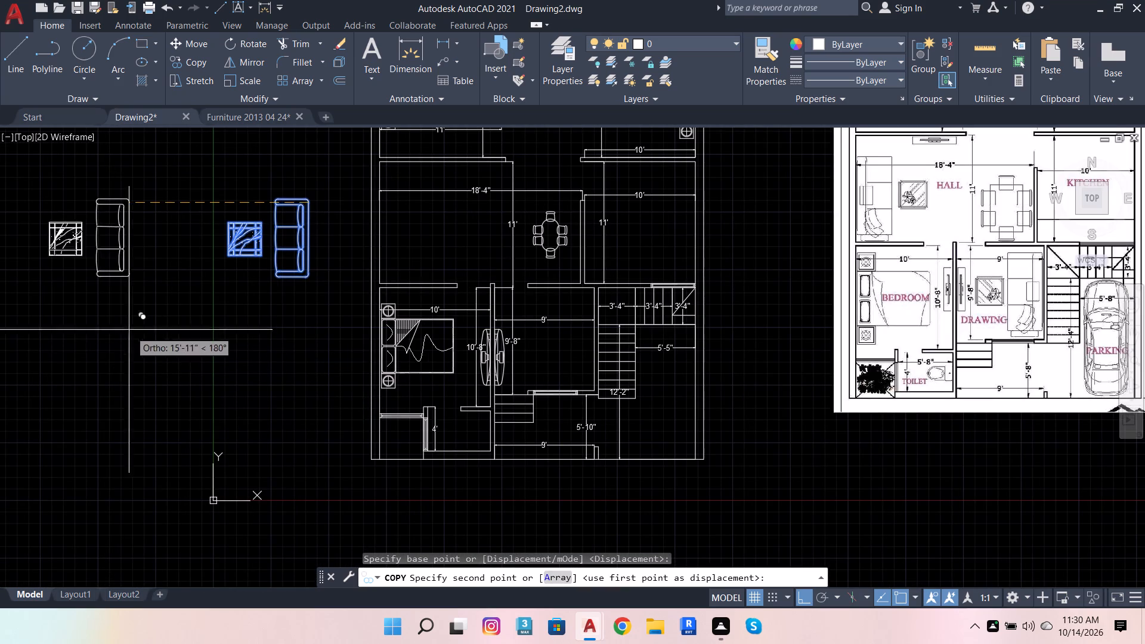
pyautogui.click(109, 286)
pyautogui.press('Escape')
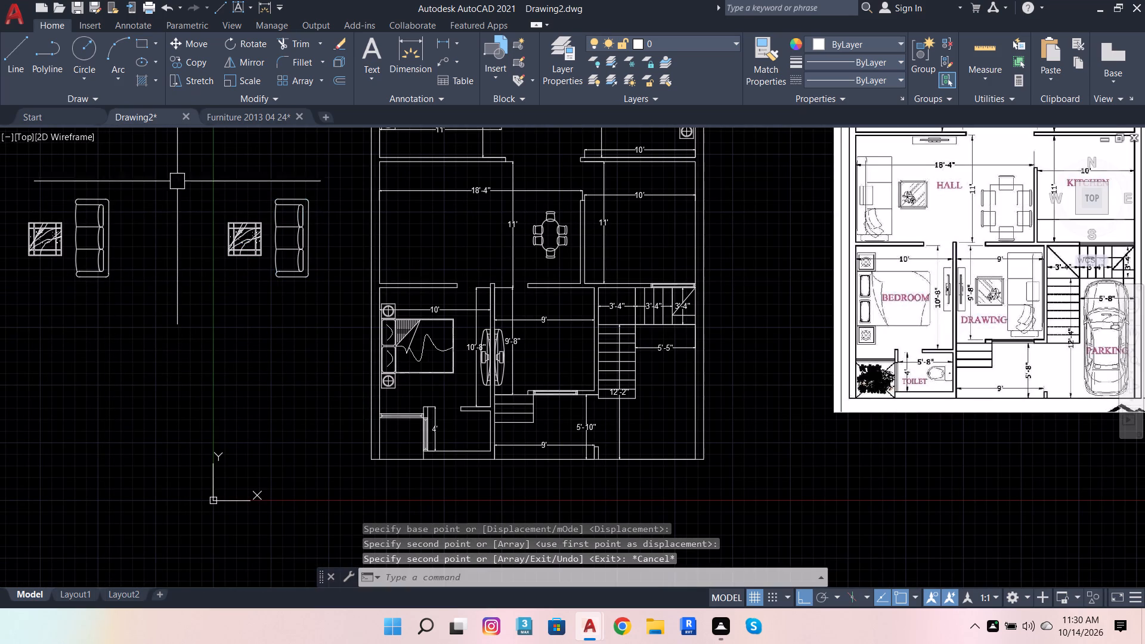
# Rotate the original sofa and coffee table nearer the plan by 180° about the sofa's lower back corner.
pyautogui.click(194, 145)
pyautogui.click(326, 335)
pyautogui.click(252, 41)
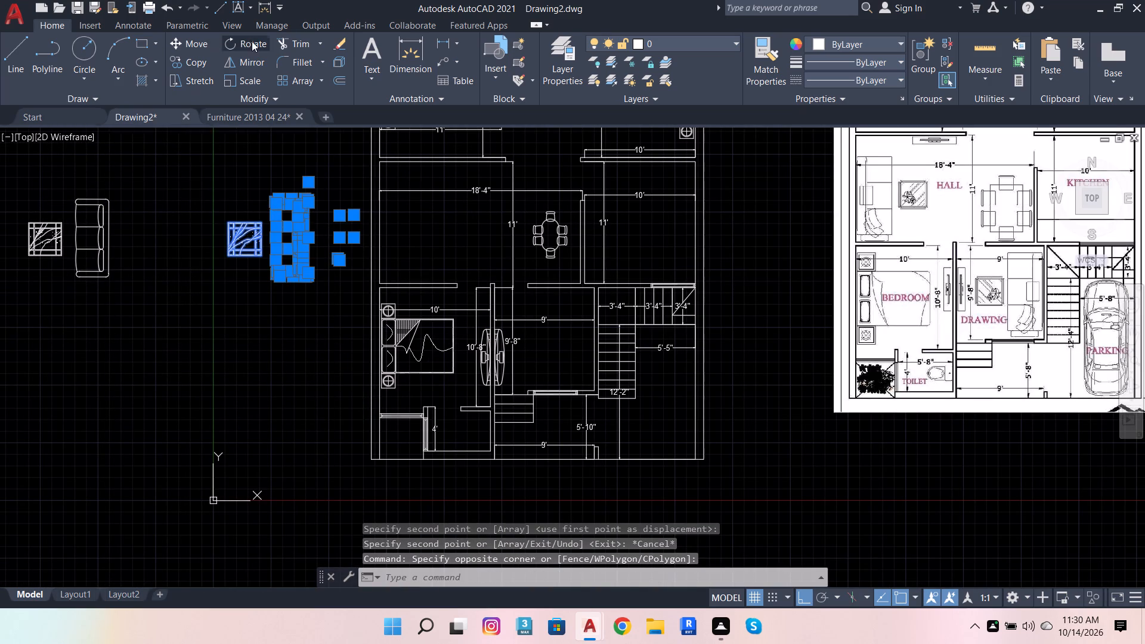
pyautogui.click(312, 278)
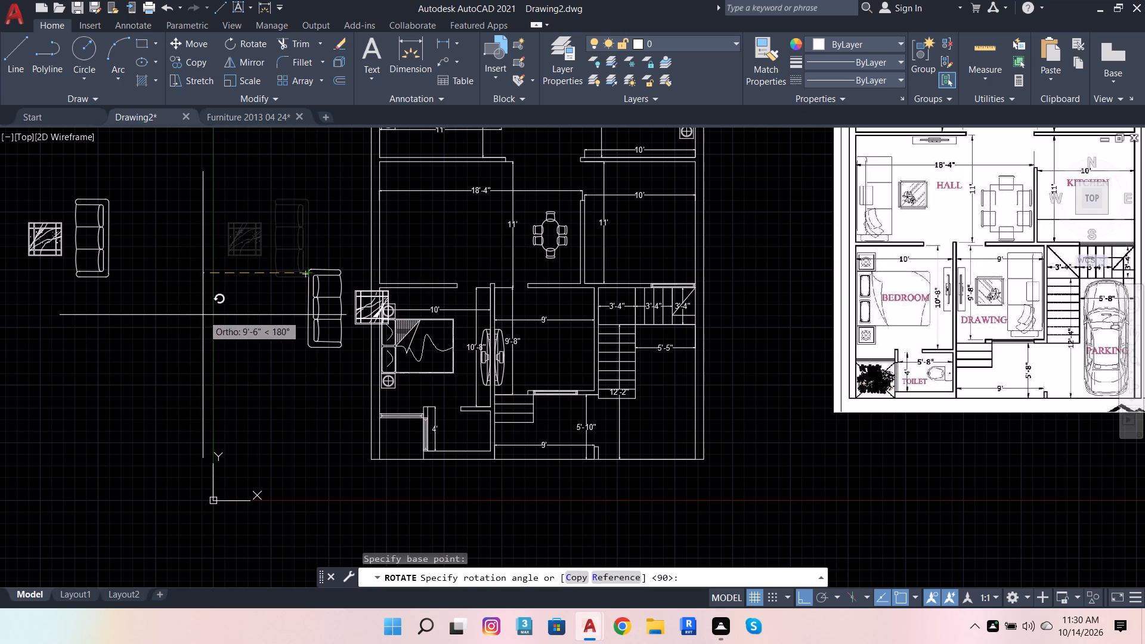
pyautogui.click(203, 315)
# Move the rotated sofa and coffee table into the 18'-4" hall, with the sofa's back along the left wall at the lower corner.
pyautogui.click(286, 237)
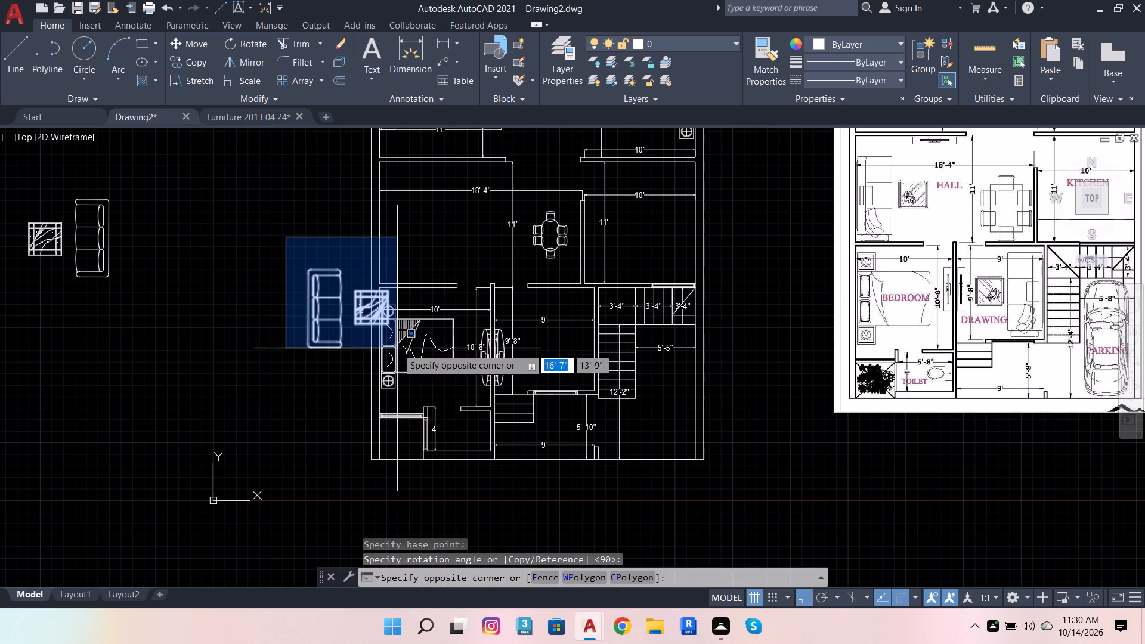
pyautogui.click(397, 349)
pyautogui.scroll(3, 398, 320)
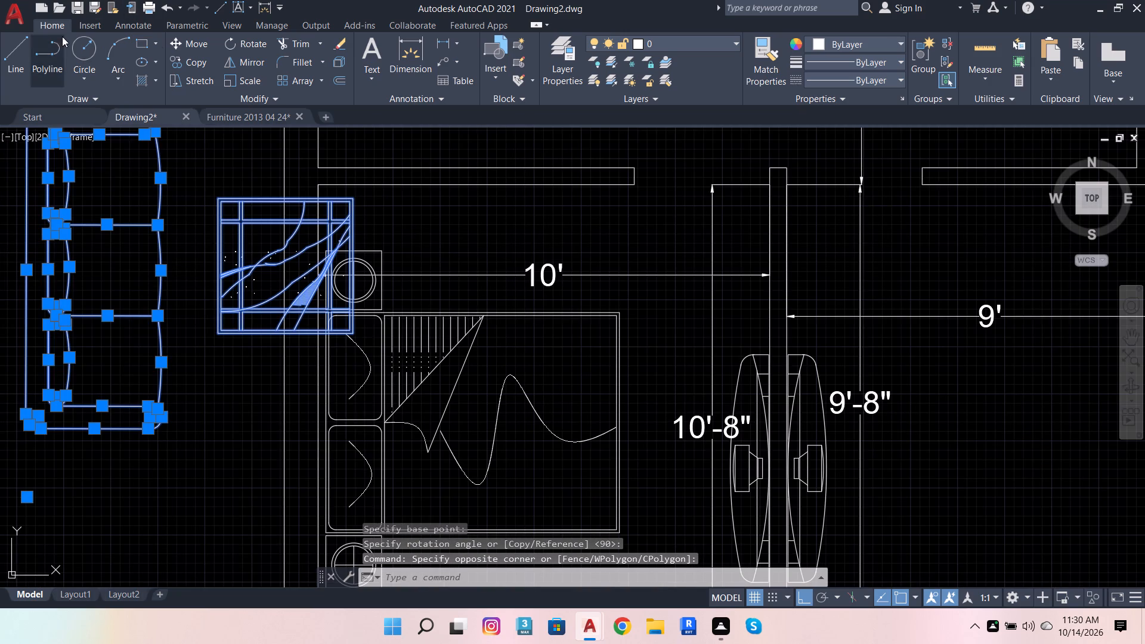
pyautogui.click(192, 44)
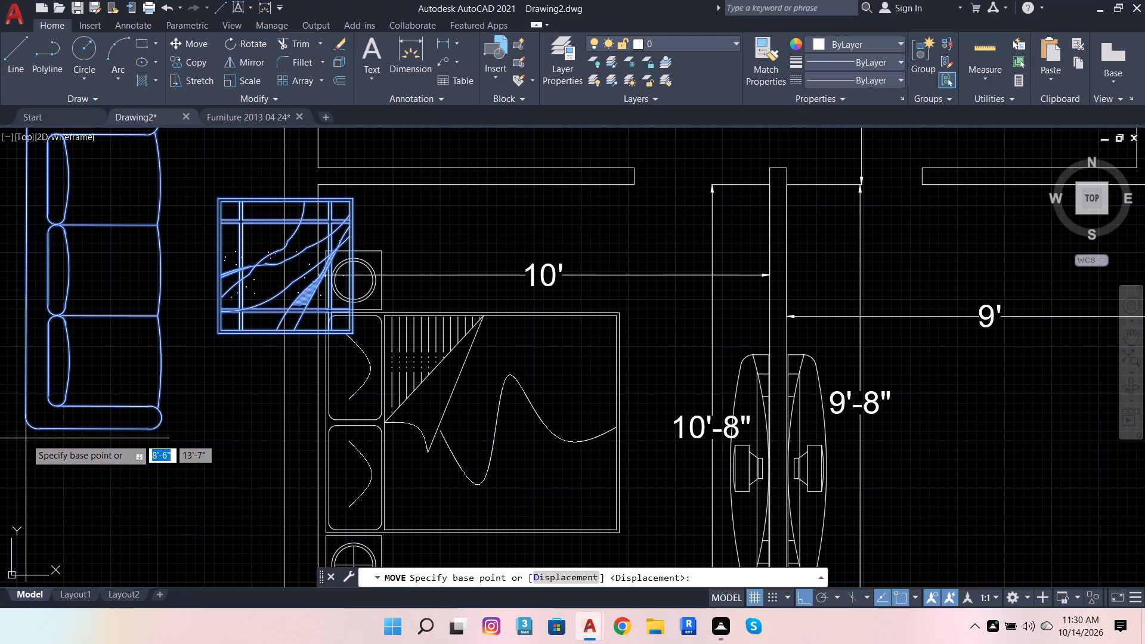
pyautogui.click(18, 435)
pyautogui.scroll(-6, 359, 339)
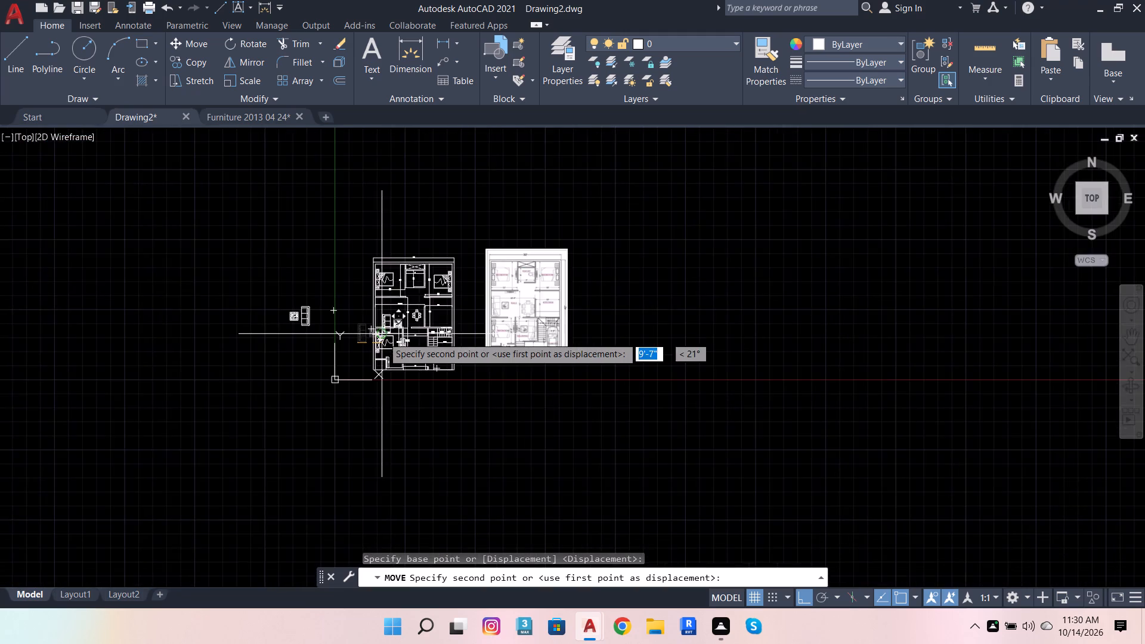
pyautogui.scroll(5, 377, 330)
pyautogui.click(350, 293)
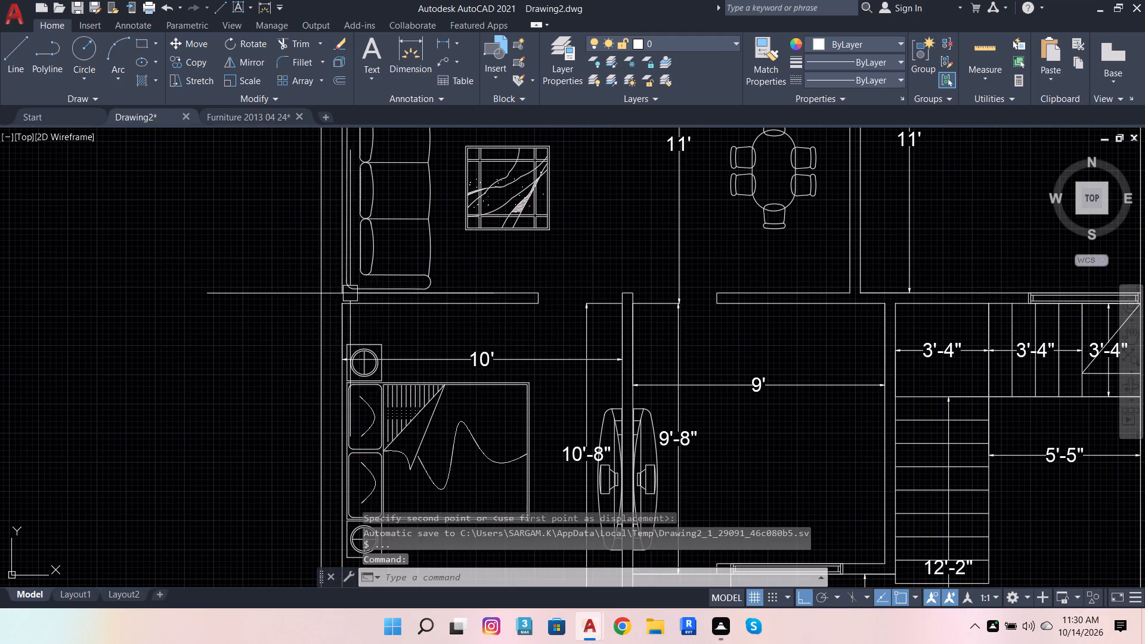
pyautogui.scroll(-1, 366, 360)
pyautogui.scroll(-1, 387, 272)
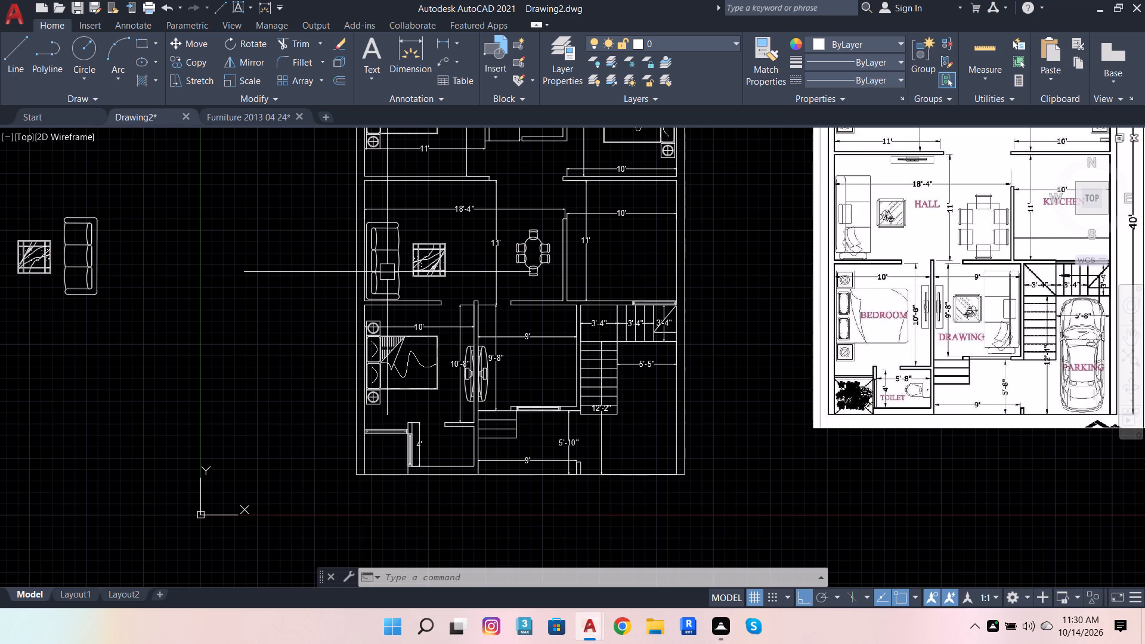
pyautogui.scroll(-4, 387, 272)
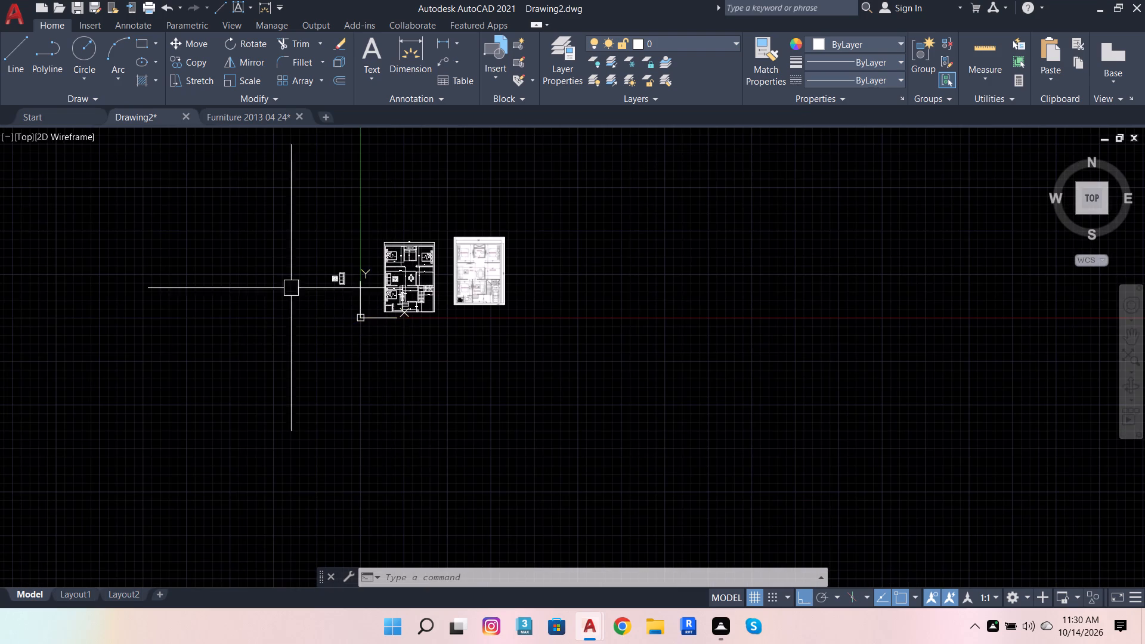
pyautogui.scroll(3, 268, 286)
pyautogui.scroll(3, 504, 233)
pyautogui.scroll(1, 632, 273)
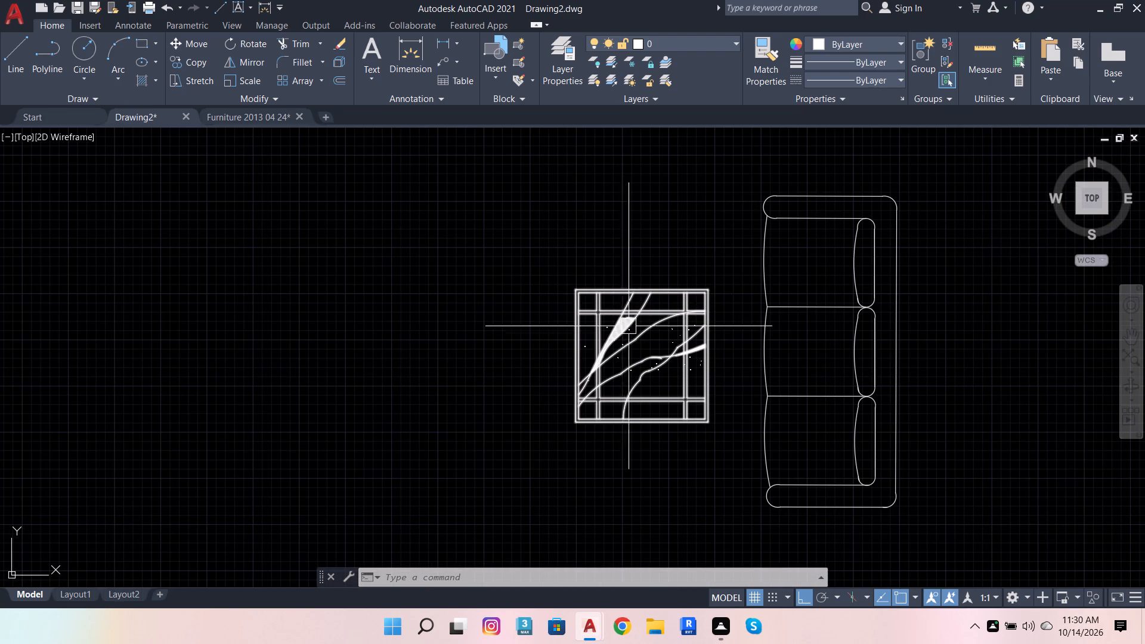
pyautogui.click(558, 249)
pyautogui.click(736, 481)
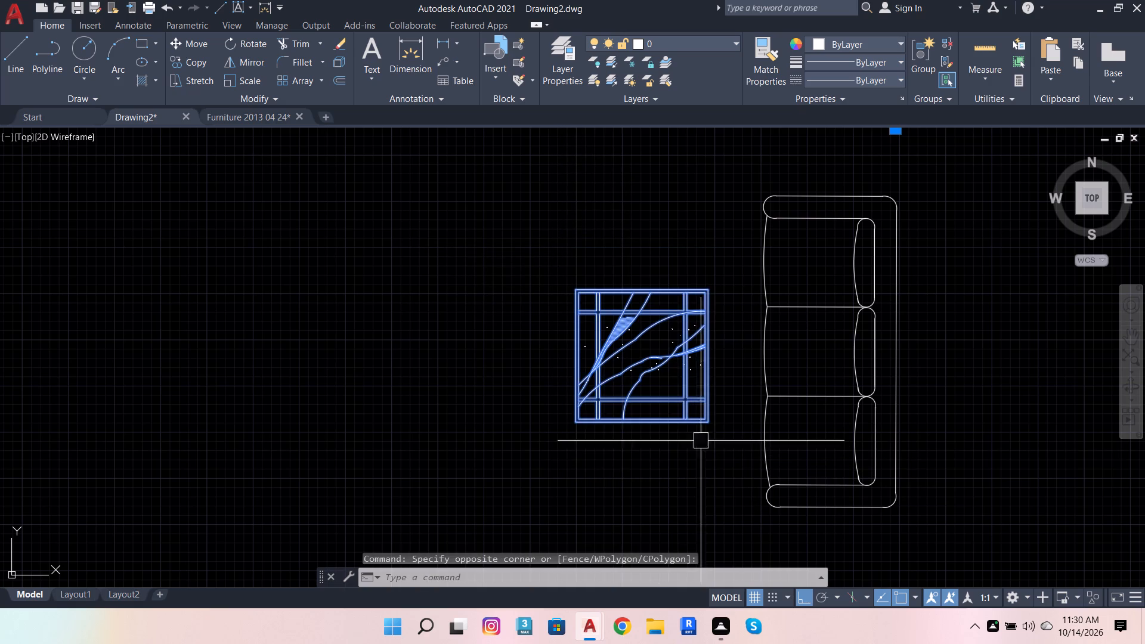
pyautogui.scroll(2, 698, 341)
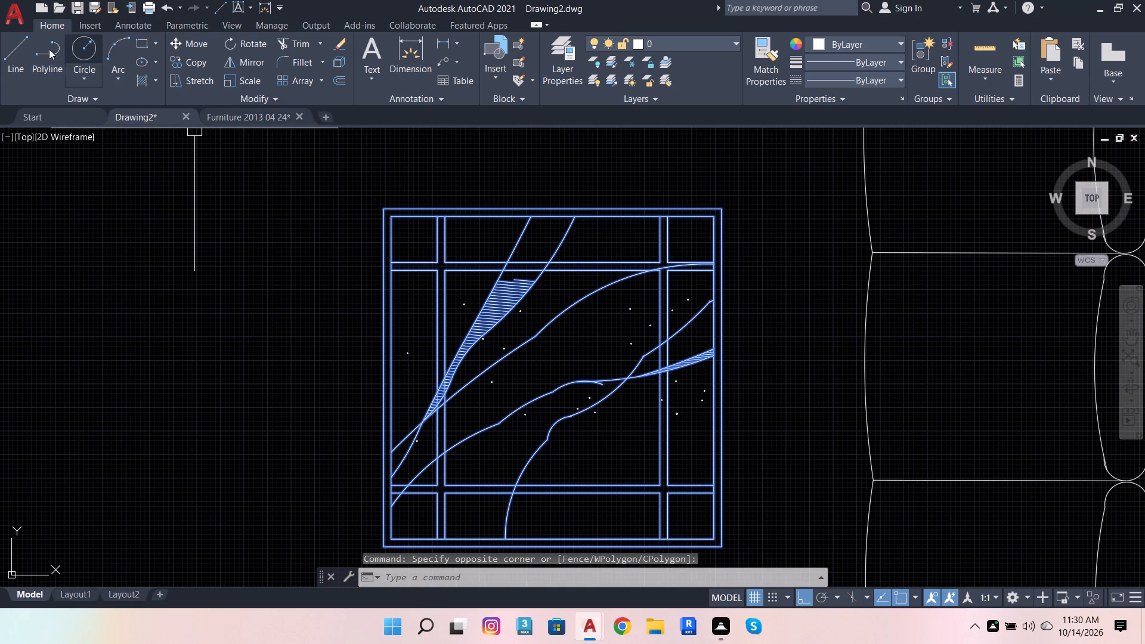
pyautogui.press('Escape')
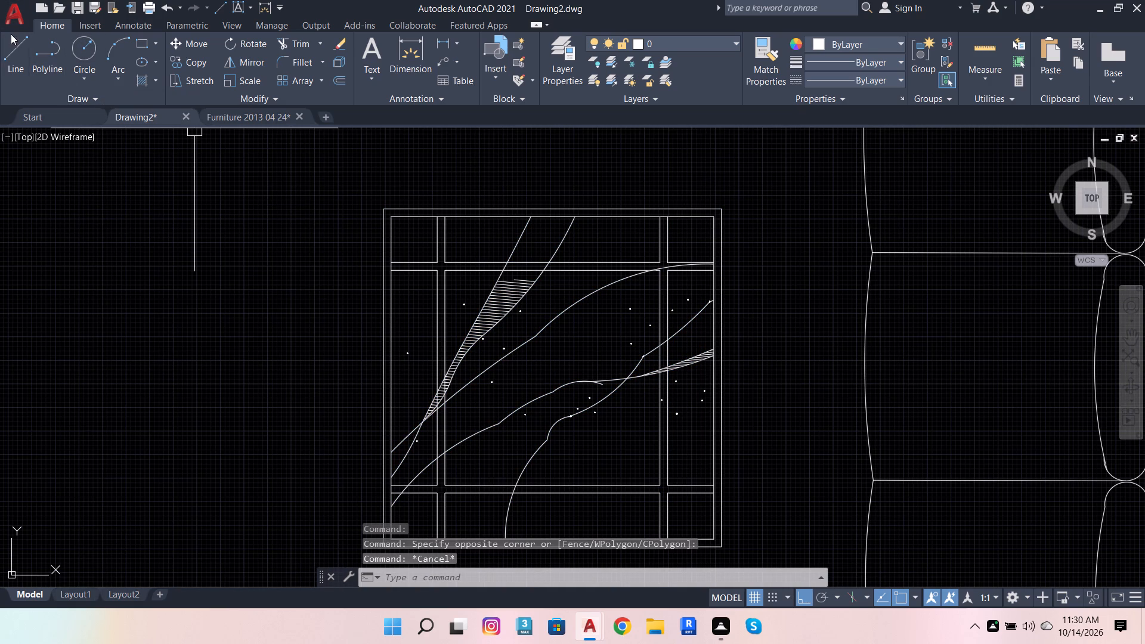
# Draw a horizontal 2'6" reference line starting on the outer left edge of the coffee table outside the plan.
pyautogui.click(12, 63)
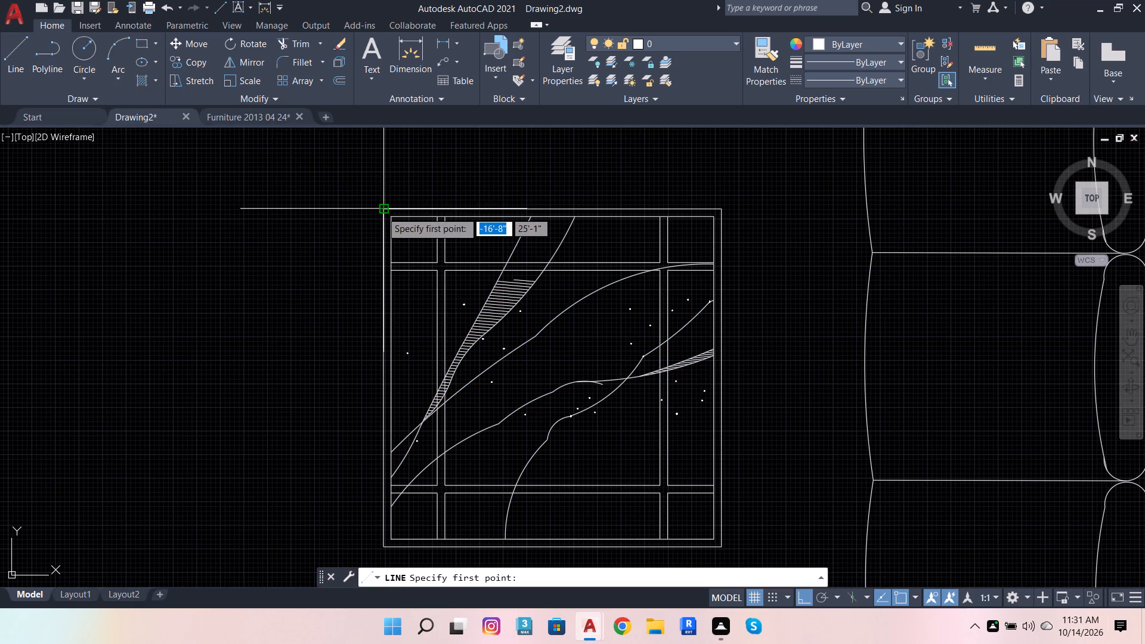
pyautogui.click(383, 251)
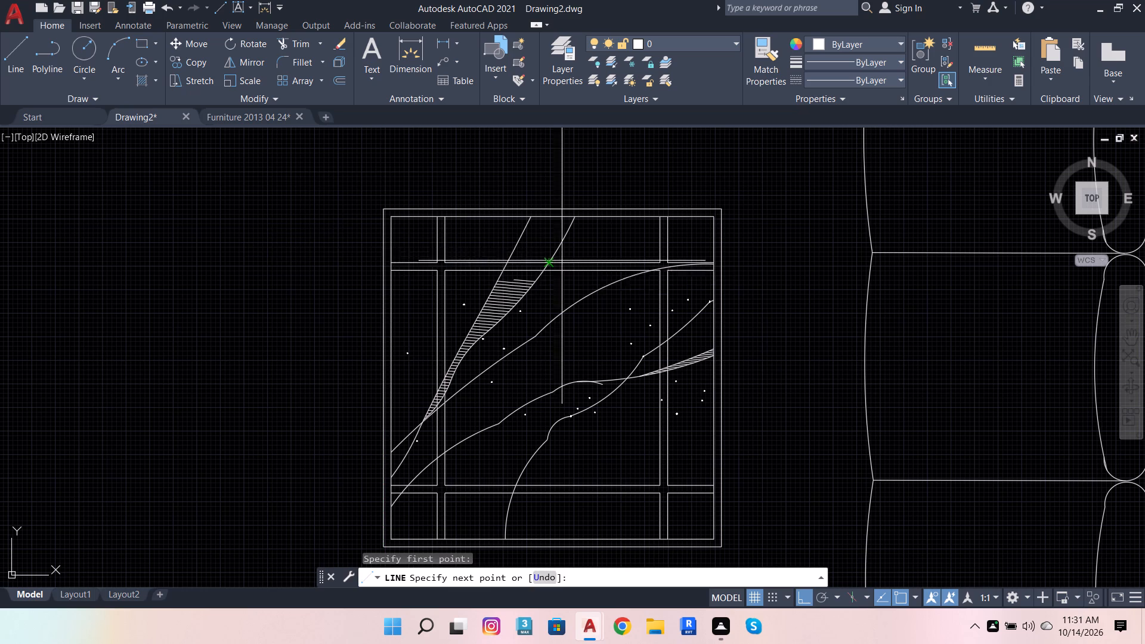
pyautogui.scroll(2, 663, 256)
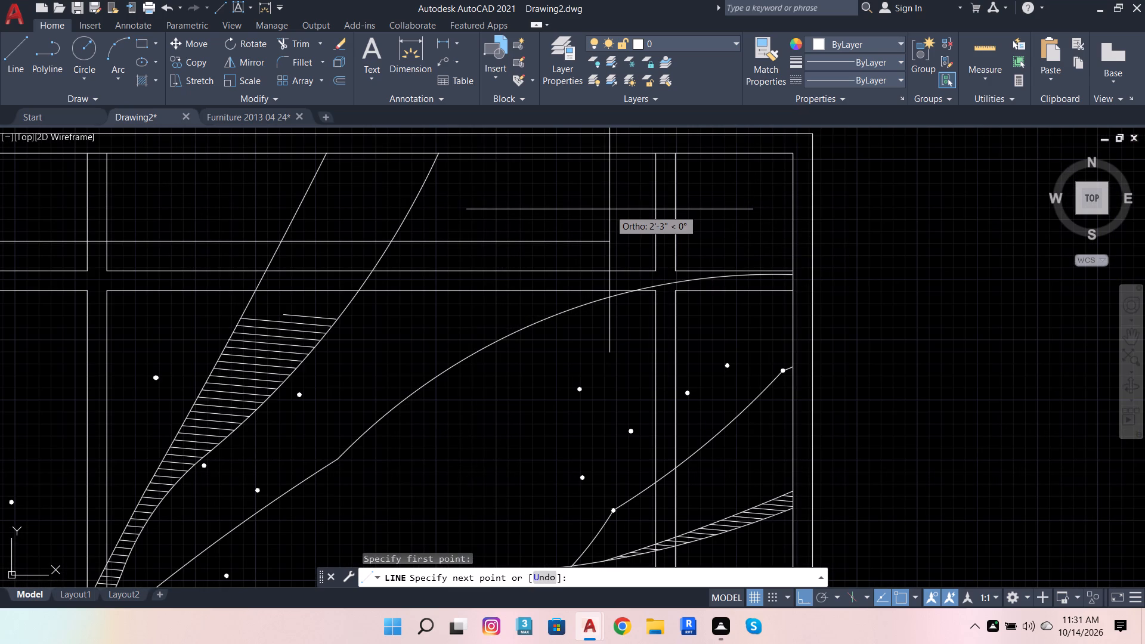
pyautogui.write("2'6")
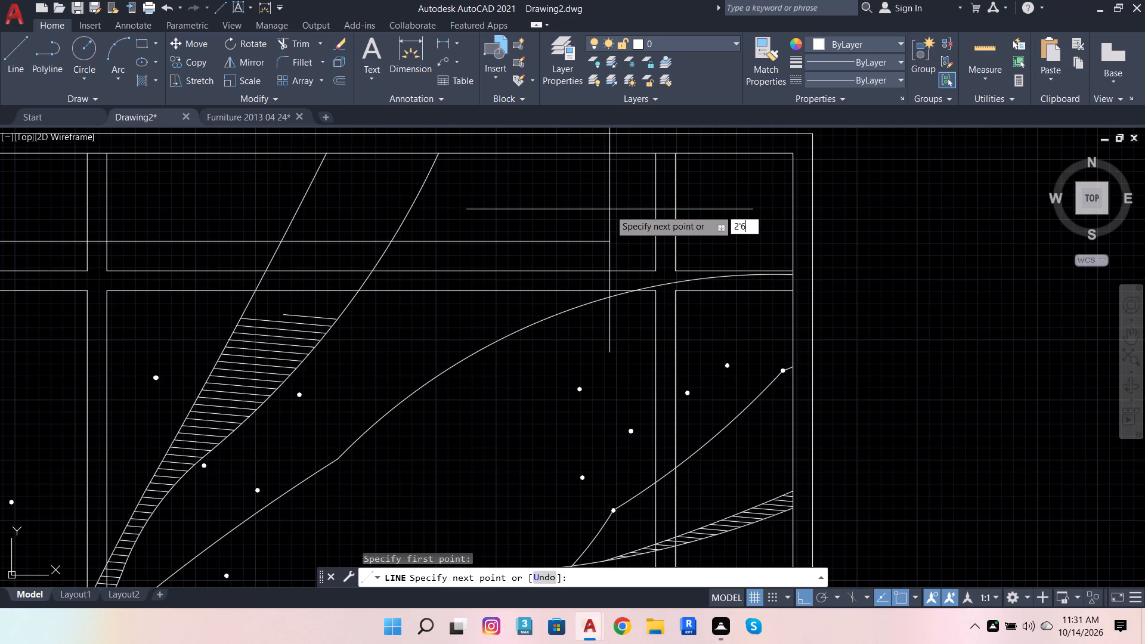
pyautogui.press('Return')
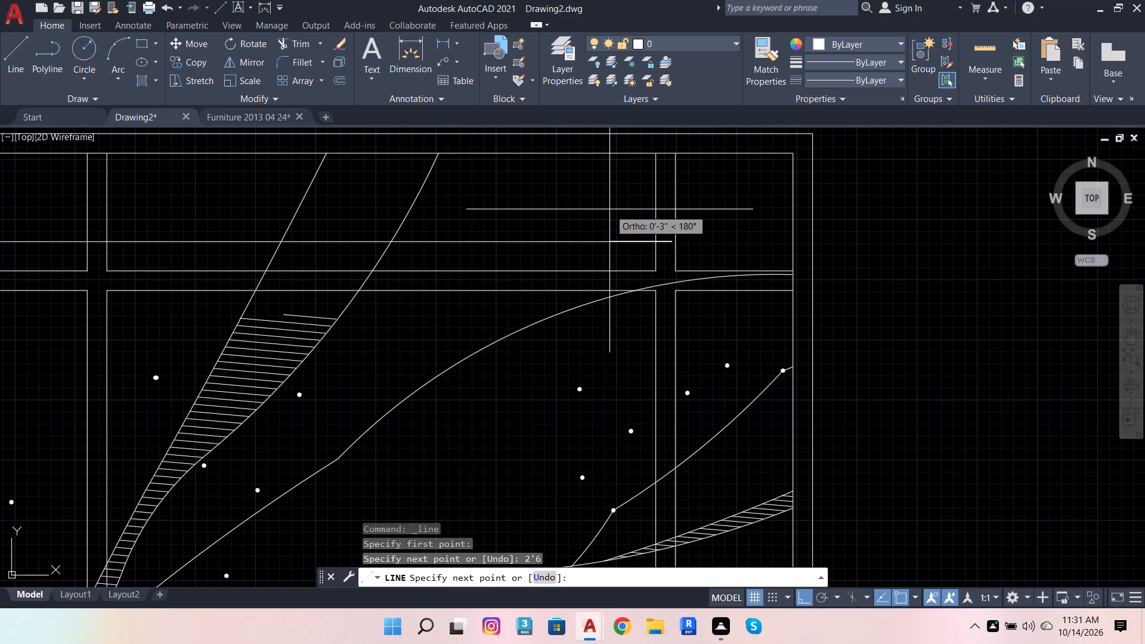
pyautogui.scroll(-3, 465, 486)
pyautogui.scroll(3, 521, 370)
pyautogui.press('Escape')
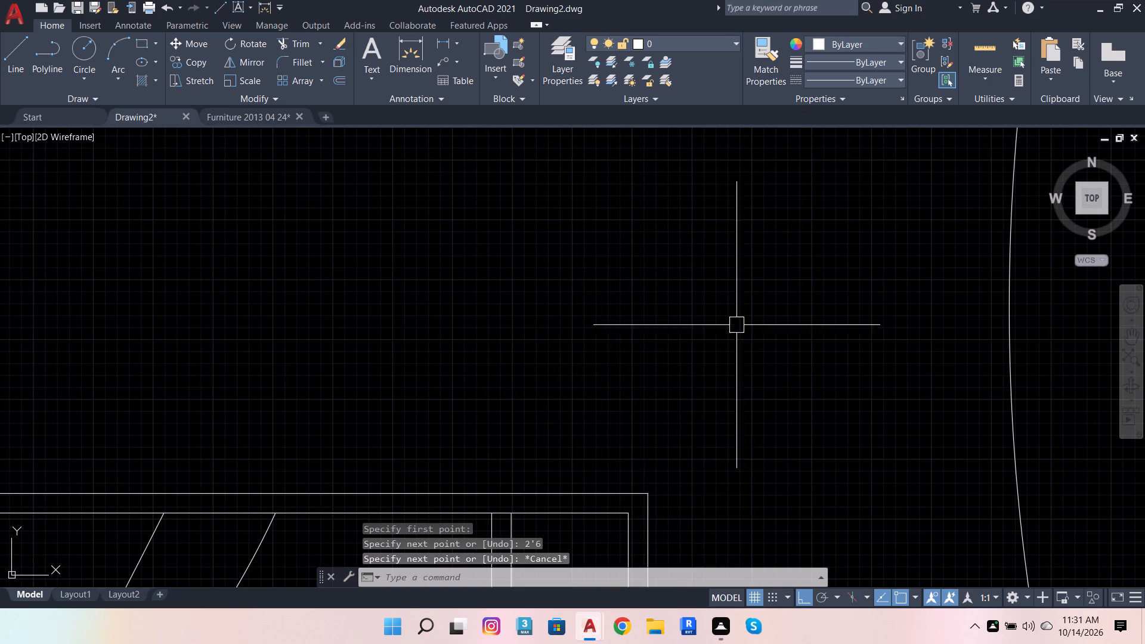
# Scale down the coffee table about the reference line's left end so its width matches the 2'6" line.
pyautogui.scroll(-2, 744, 322)
pyautogui.click(704, 411)
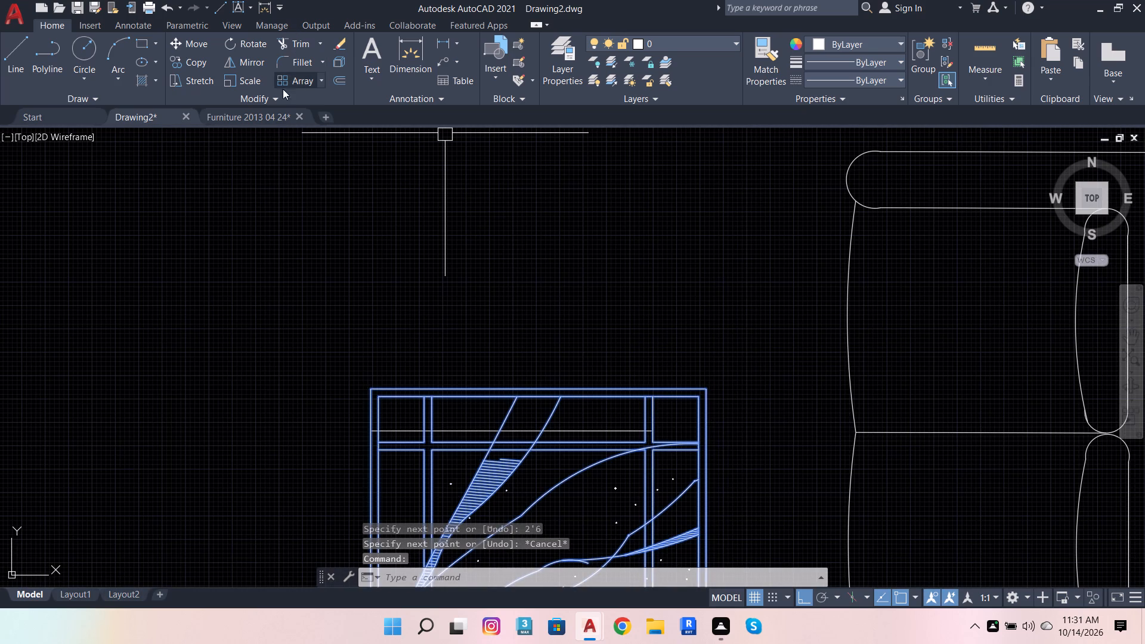
pyautogui.click(249, 84)
pyautogui.scroll(-3, 540, 114)
pyautogui.scroll(-2, 565, 305)
pyautogui.scroll(2, 568, 340)
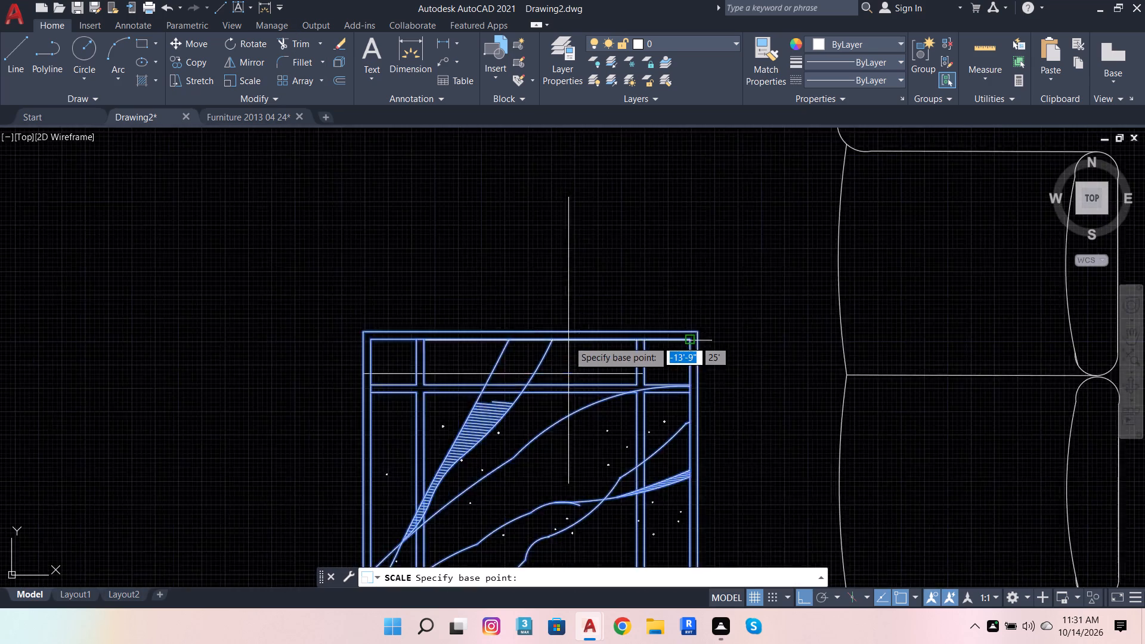
pyautogui.scroll(1, 568, 340)
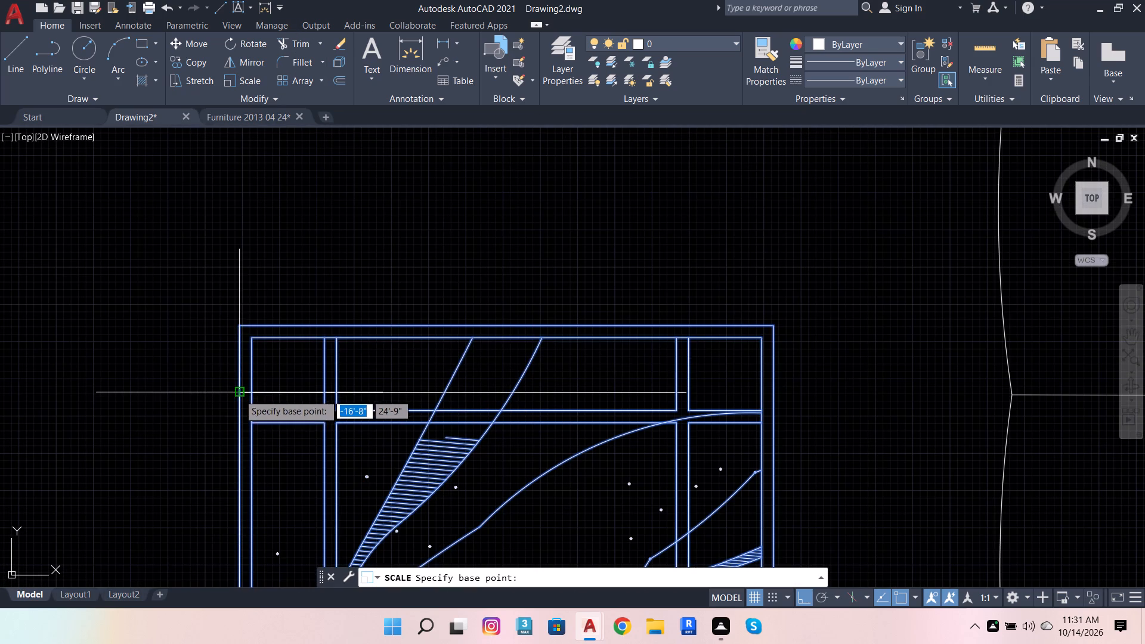
pyautogui.click(240, 394)
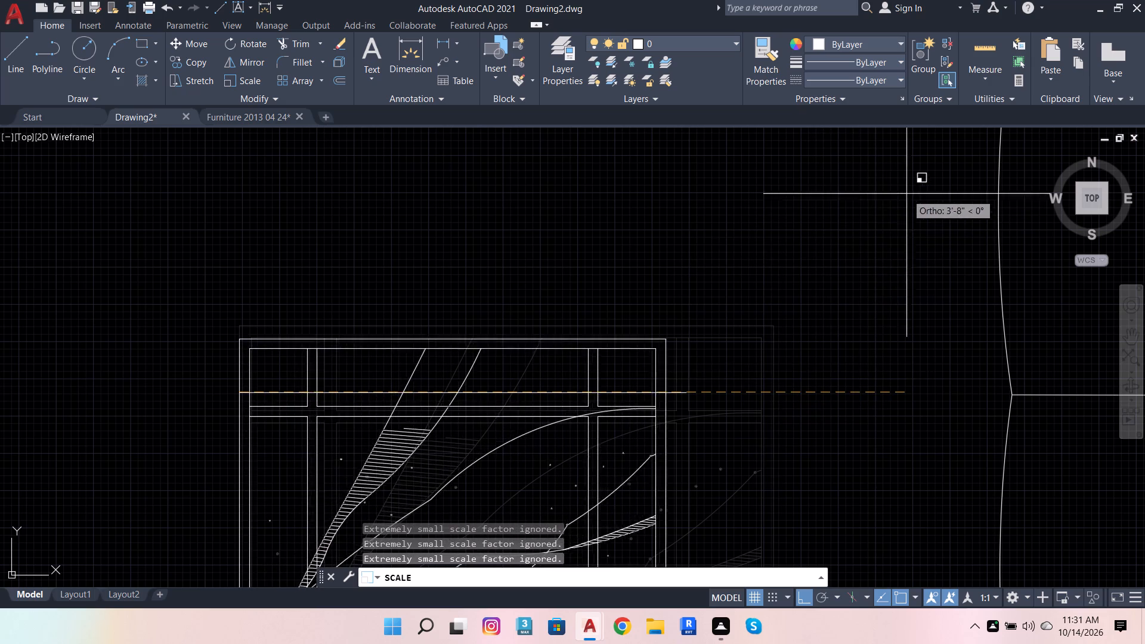
pyautogui.click(938, 188)
pyautogui.scroll(3, 628, 389)
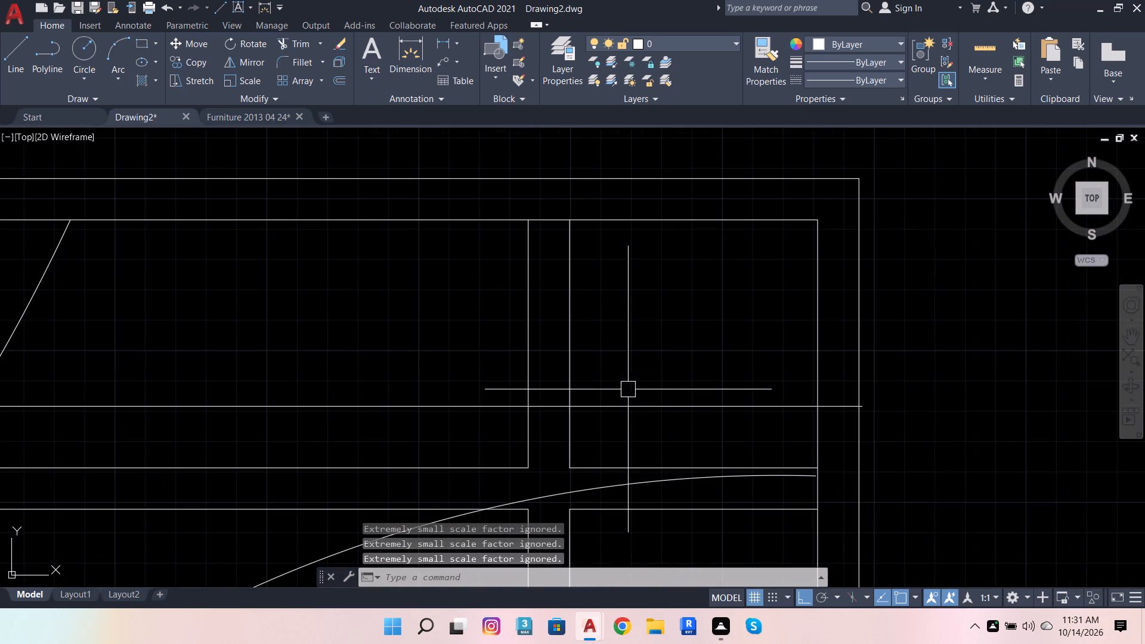
# Erase the reference line across the scaled coffee table.
pyautogui.click(642, 400)
pyautogui.press('Delete')
# Move the scaled coffee table horizontally toward the sofa outside the plan, leaving a gap between them.
pyautogui.scroll(-3, 565, 213)
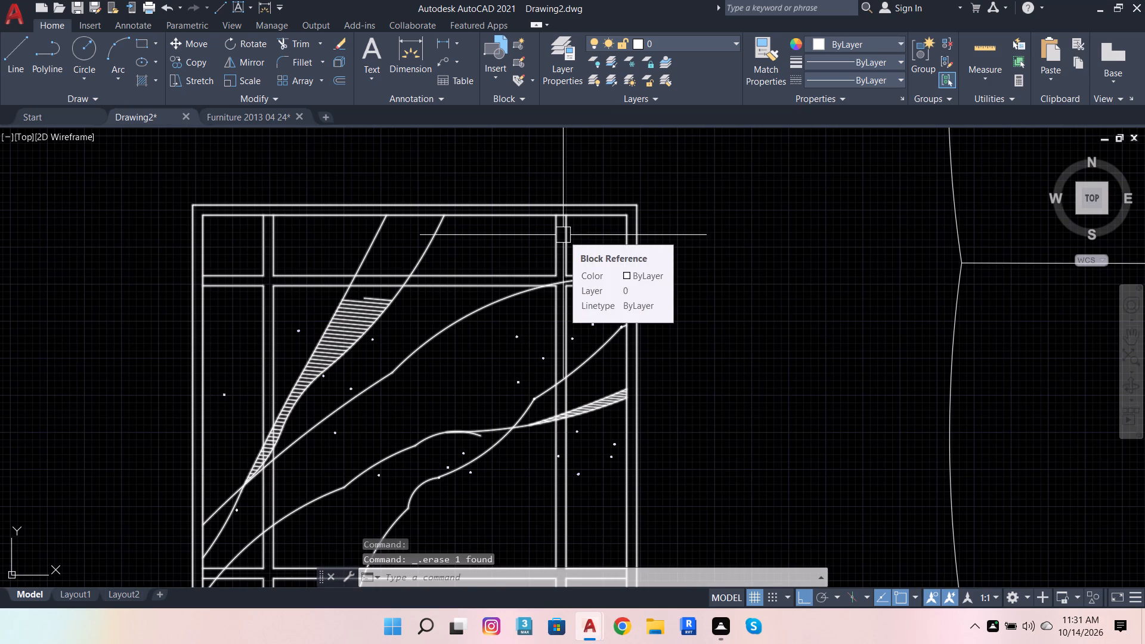
pyautogui.click(571, 266)
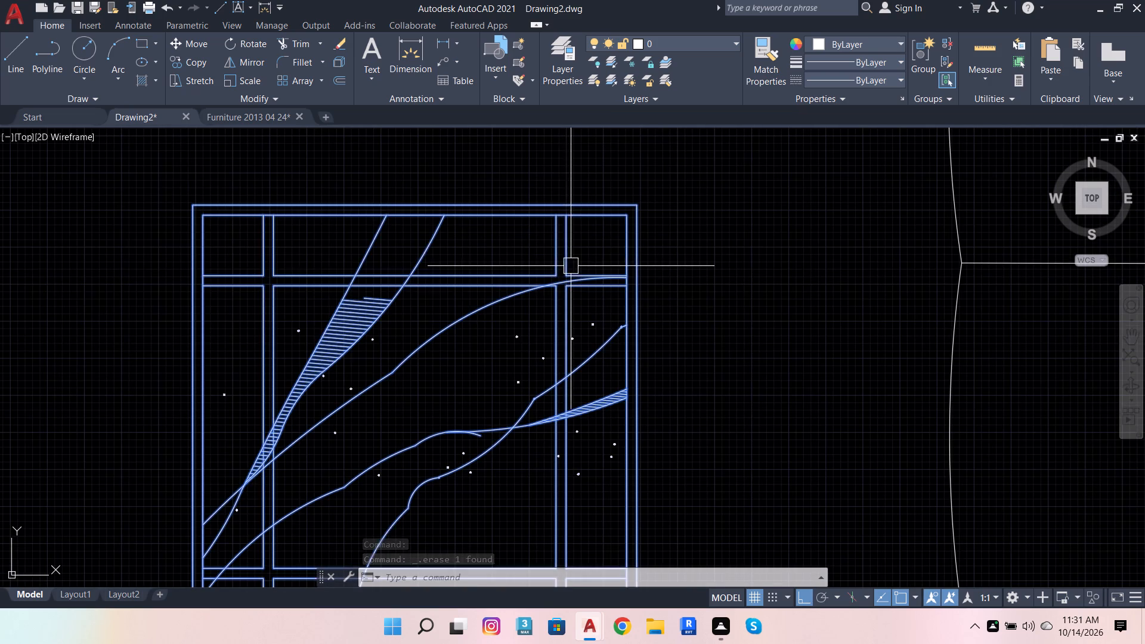
pyautogui.click(210, 39)
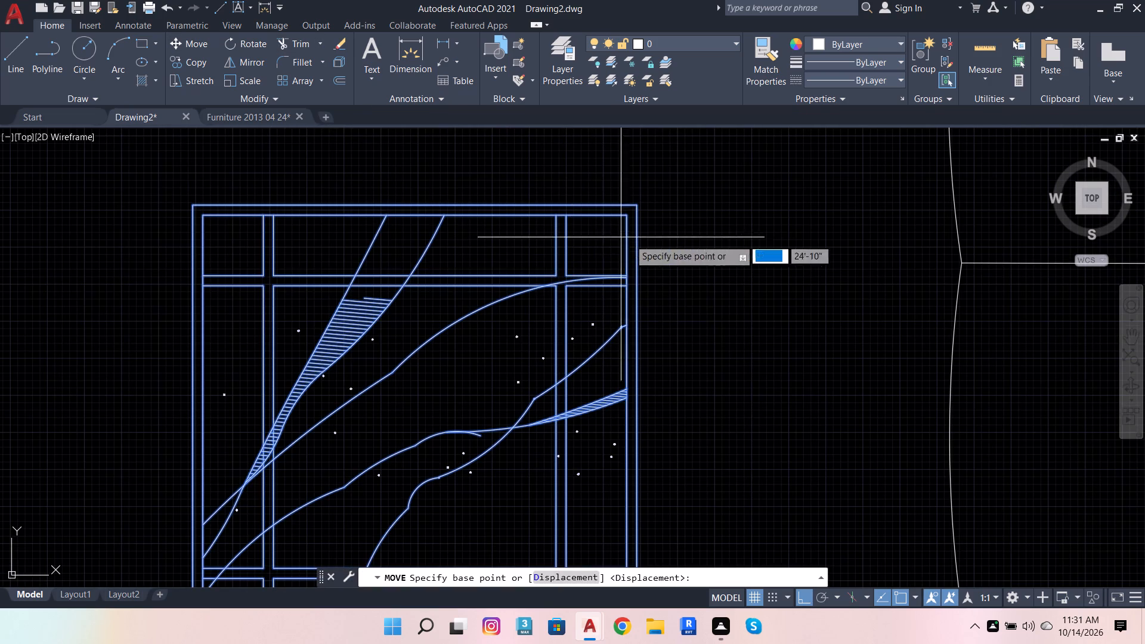
pyautogui.click(639, 204)
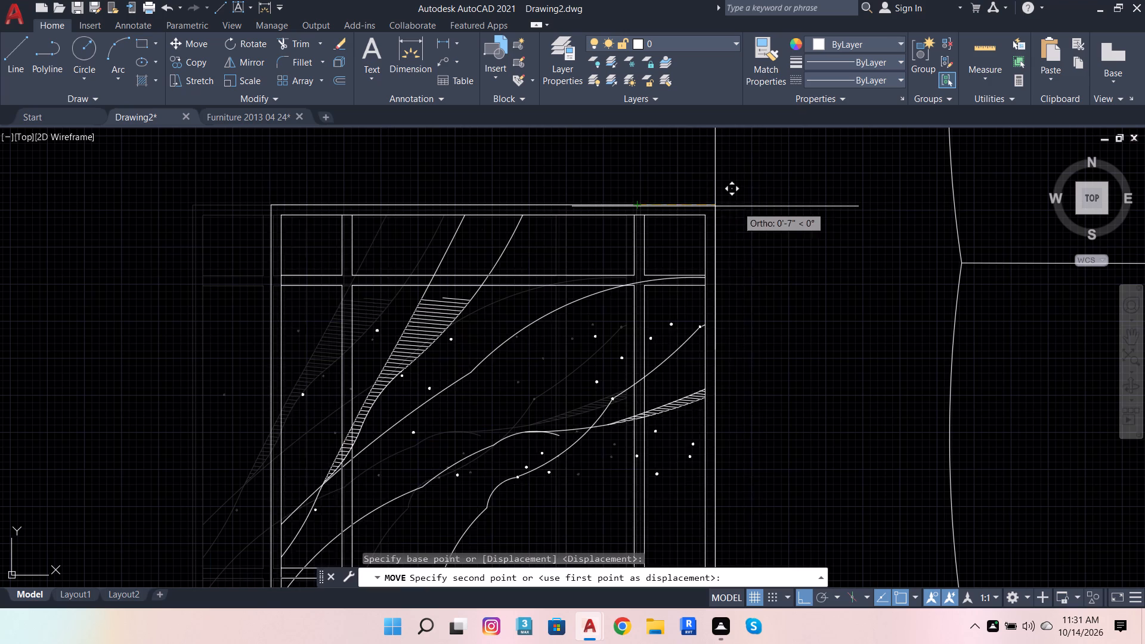
pyautogui.click(775, 219)
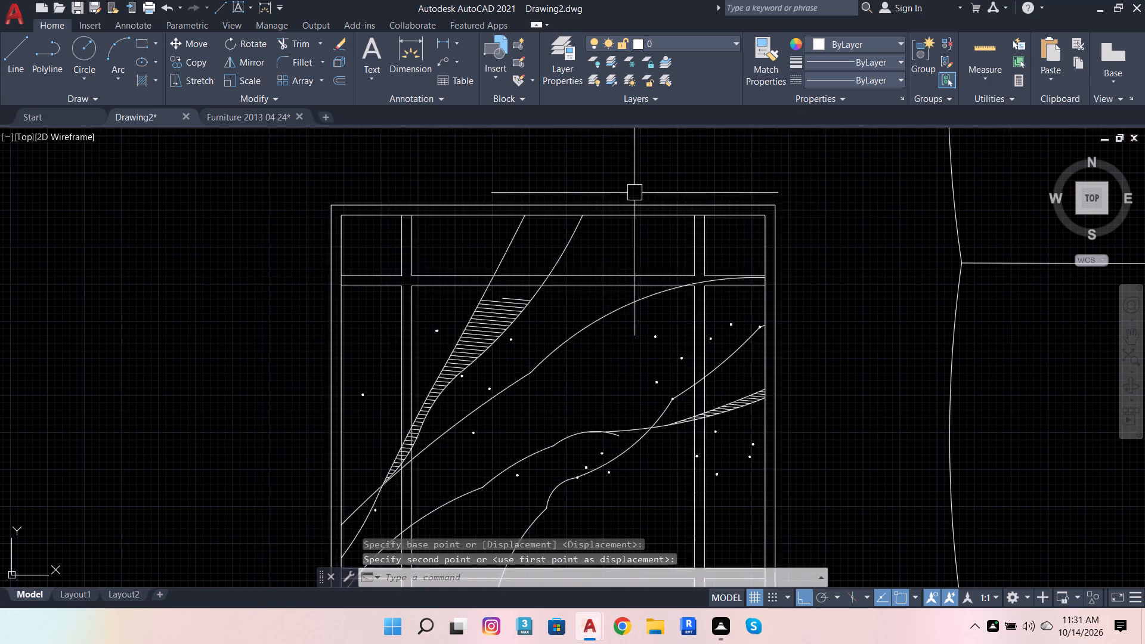
# Move the sofa and coffee table with Ortho off into the 9' drawing room, with the sofa's back in the lower right corner.
pyautogui.scroll(-7, 635, 193)
pyautogui.click(602, 177)
pyautogui.click(712, 311)
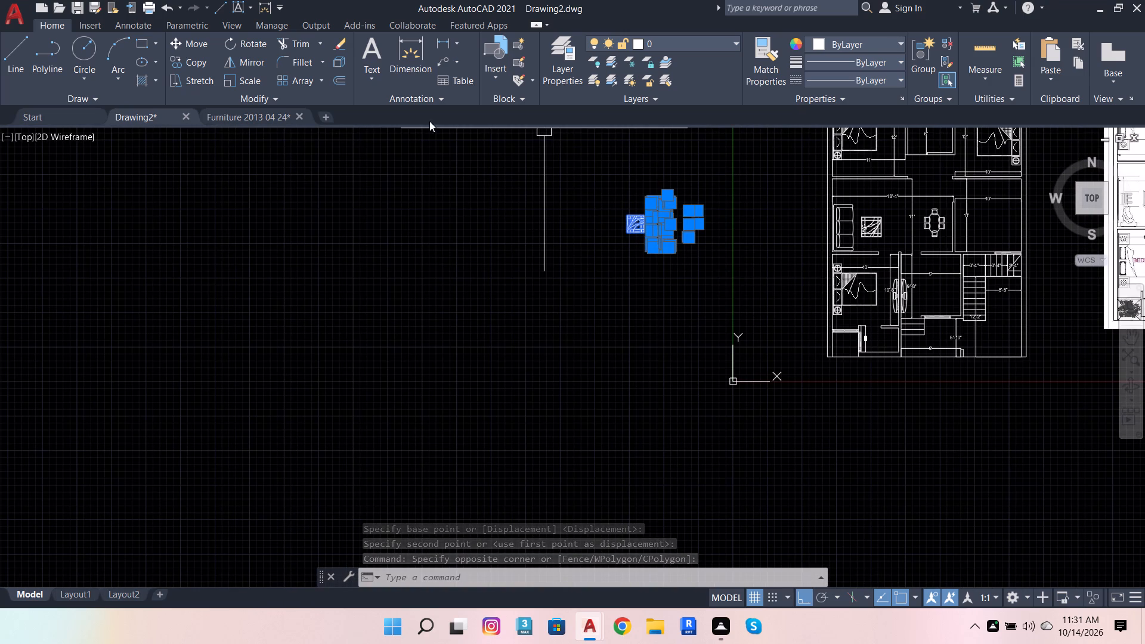
pyautogui.click(194, 42)
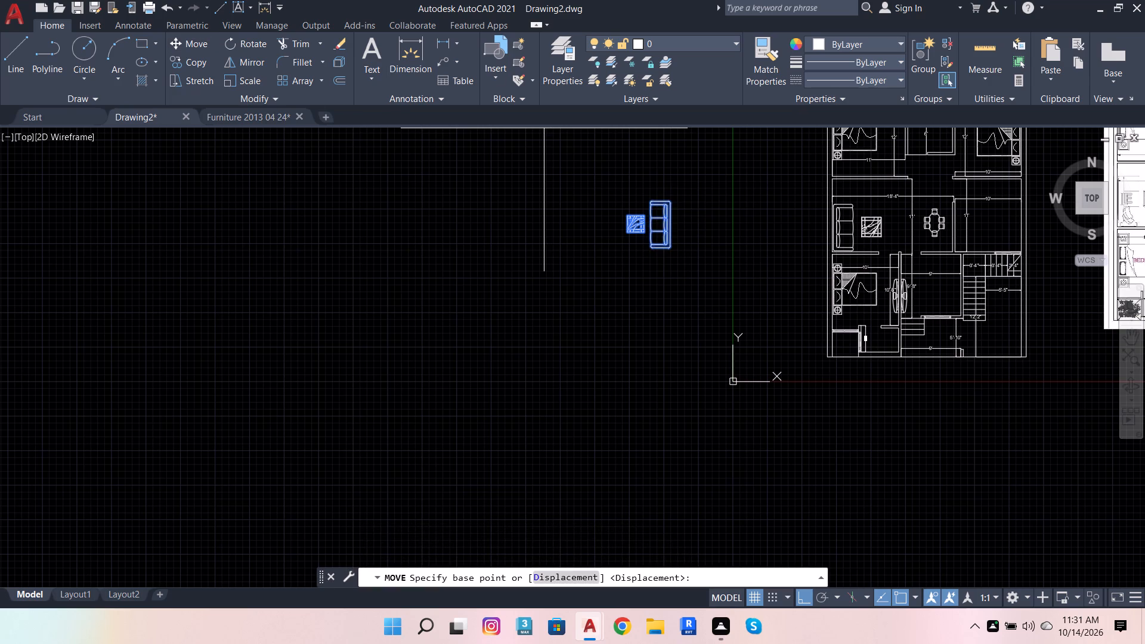
pyautogui.scroll(3, 664, 247)
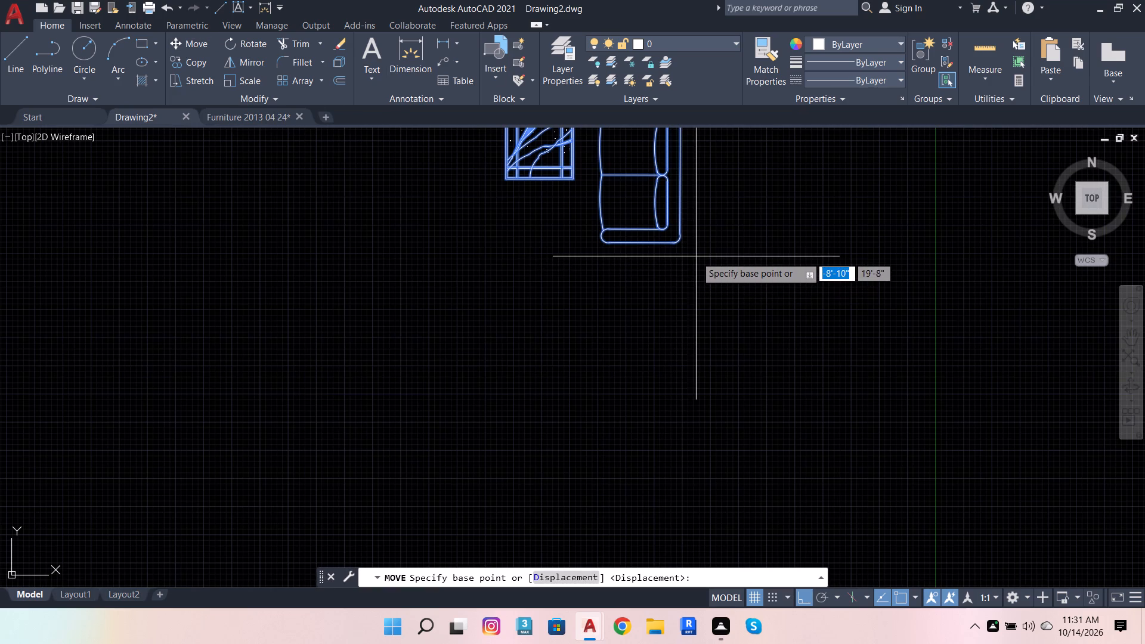
pyautogui.click(685, 251)
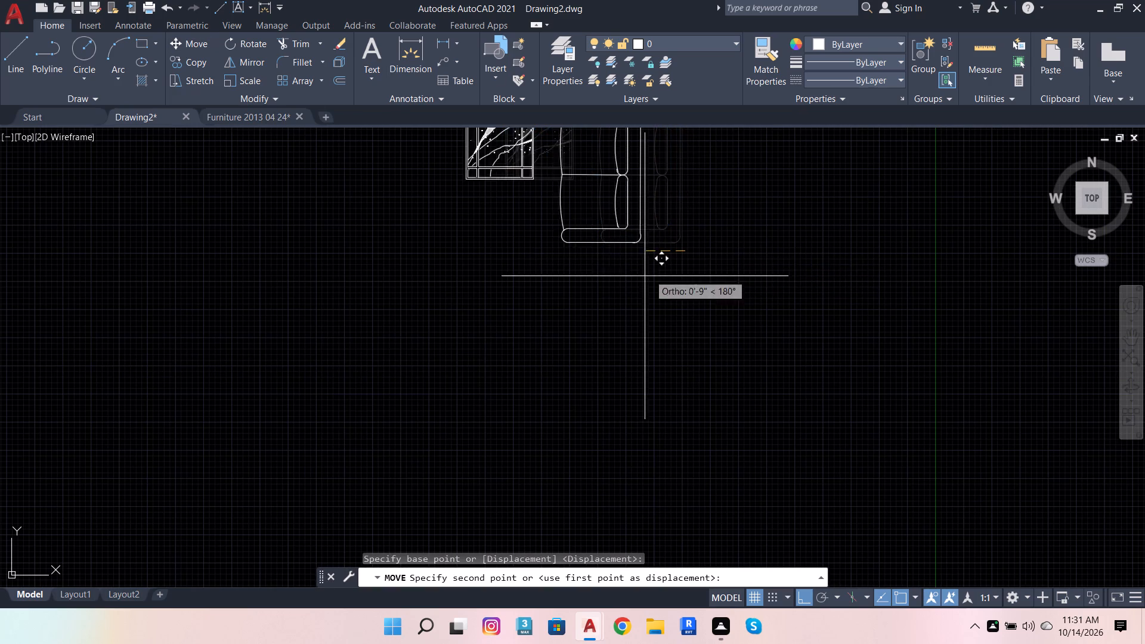
pyautogui.scroll(-4, 456, 296)
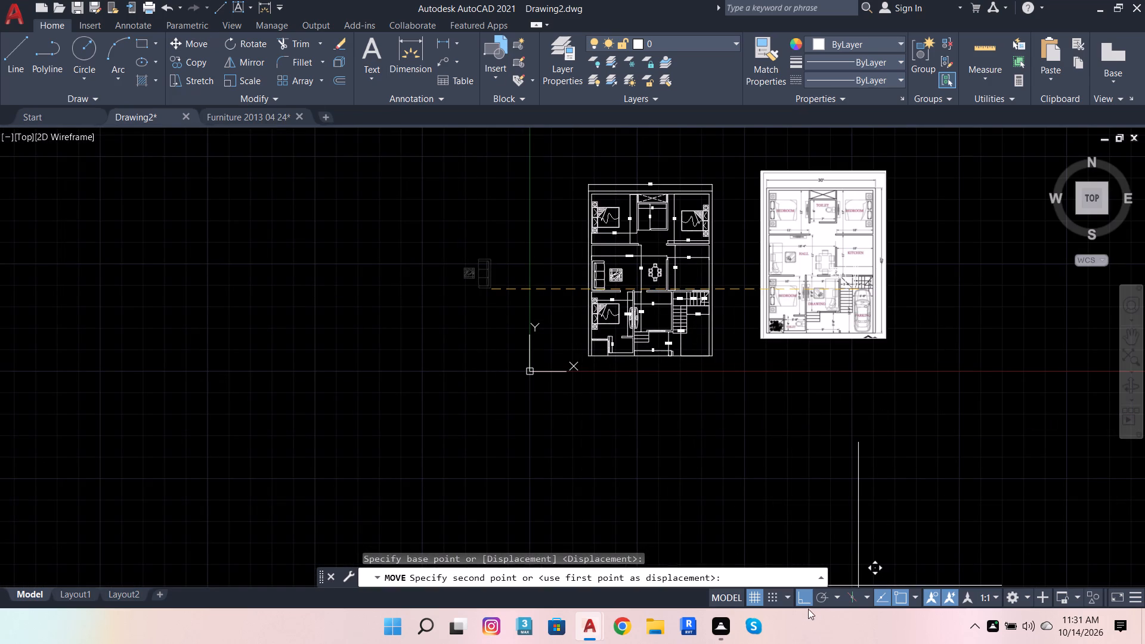
pyautogui.click(803, 605)
pyautogui.scroll(5, 667, 321)
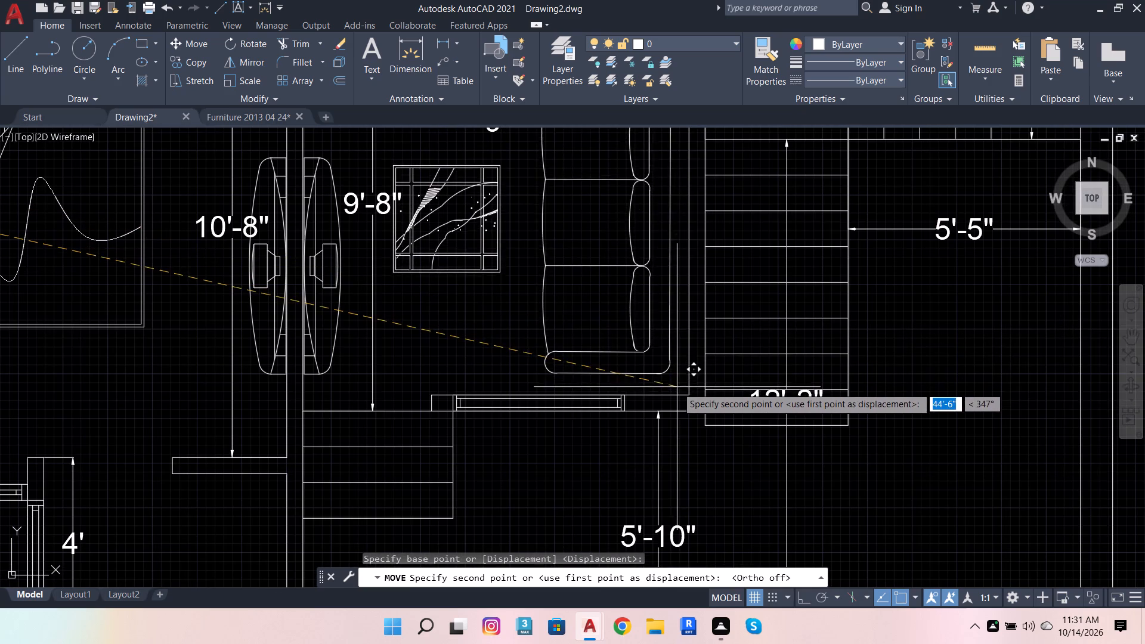
pyautogui.click(688, 391)
pyautogui.scroll(-2, 734, 410)
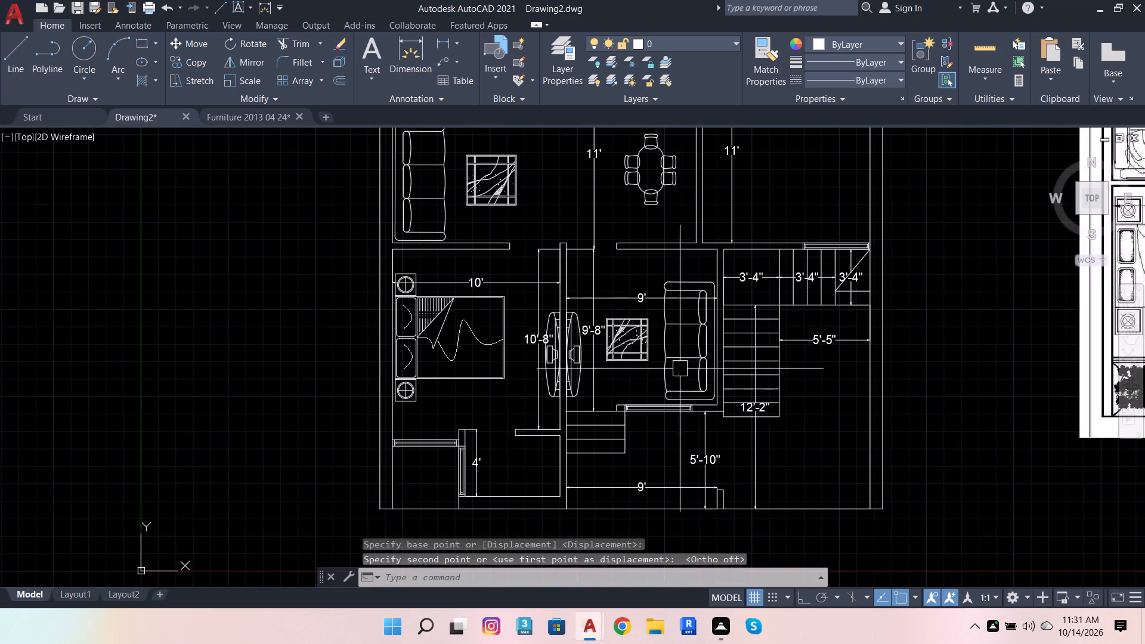
# Move the drawing room's coffee table slightly right, closer to the front of the sofa.
pyautogui.scroll(1, 664, 363)
pyautogui.click(640, 350)
pyautogui.write('m')
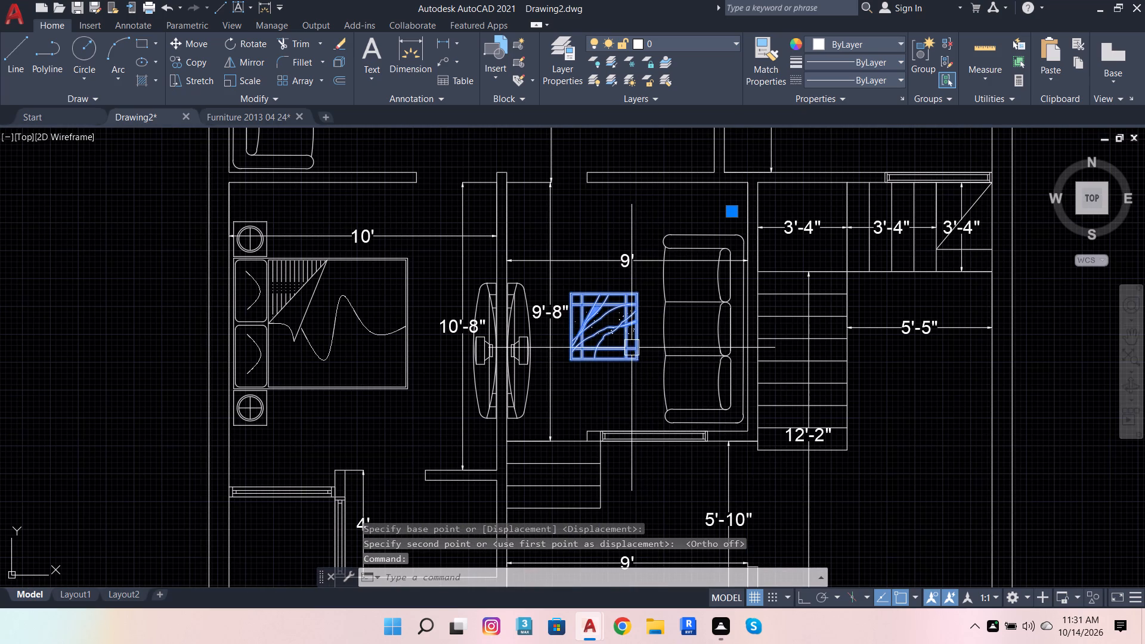
pyautogui.press('space')
pyautogui.click(632, 362)
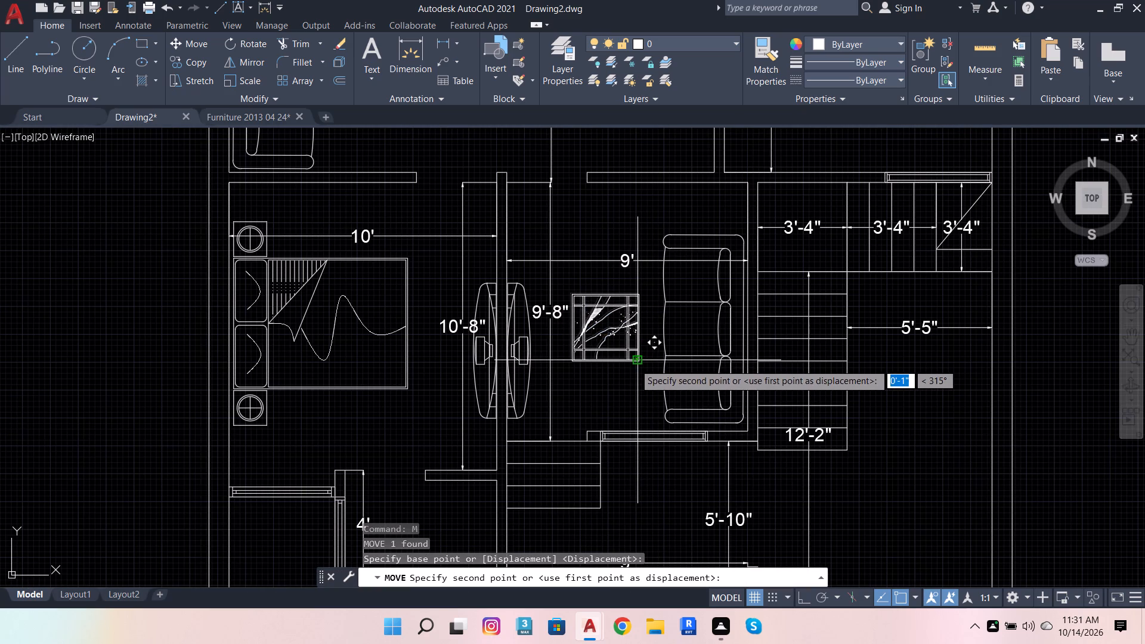
pyautogui.click(652, 360)
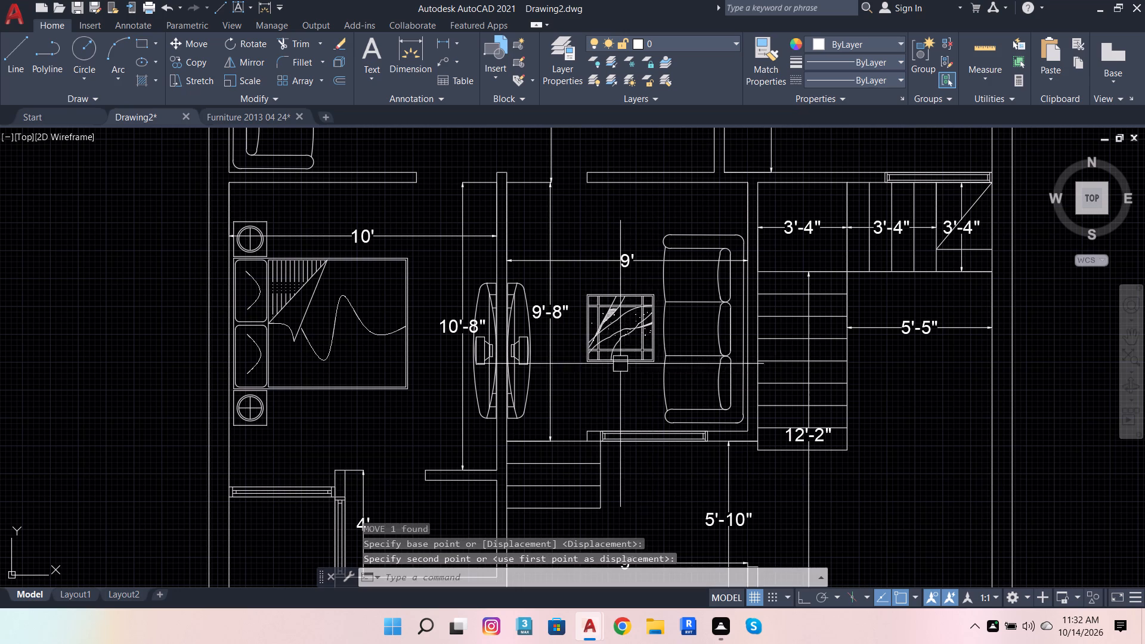
# Compare the furnished hall, drawing room and parking area with the reference image to see which items are still missing.
pyautogui.scroll(-3, 600, 364)
pyautogui.scroll(2, 538, 312)
pyautogui.press('Escape')
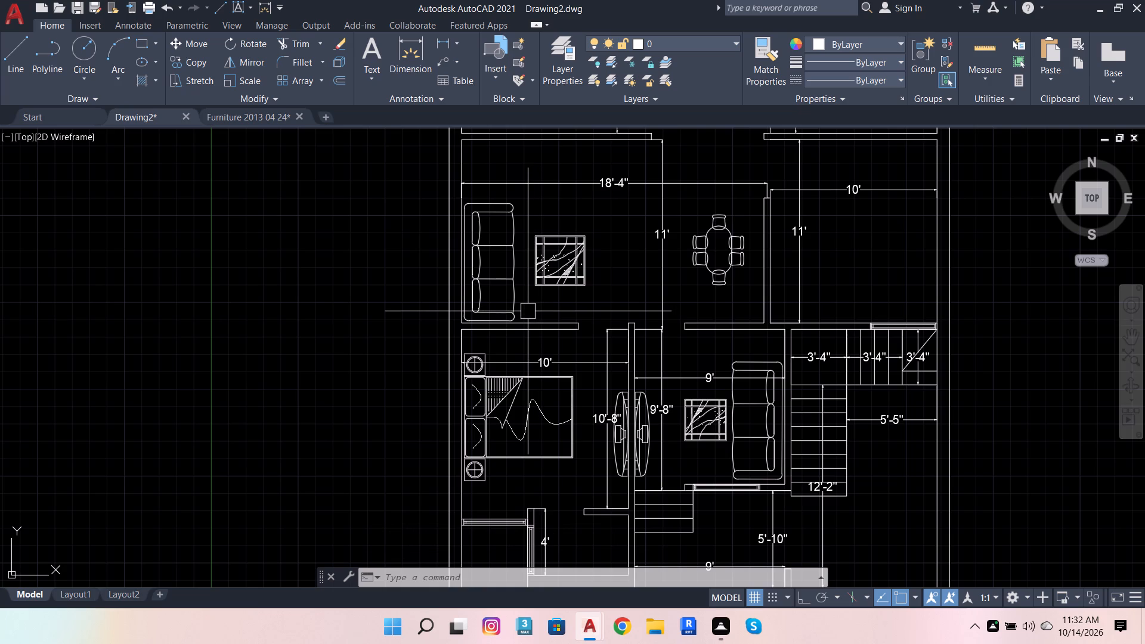
pyautogui.scroll(-3, 450, 392)
pyautogui.scroll(3, 635, 381)
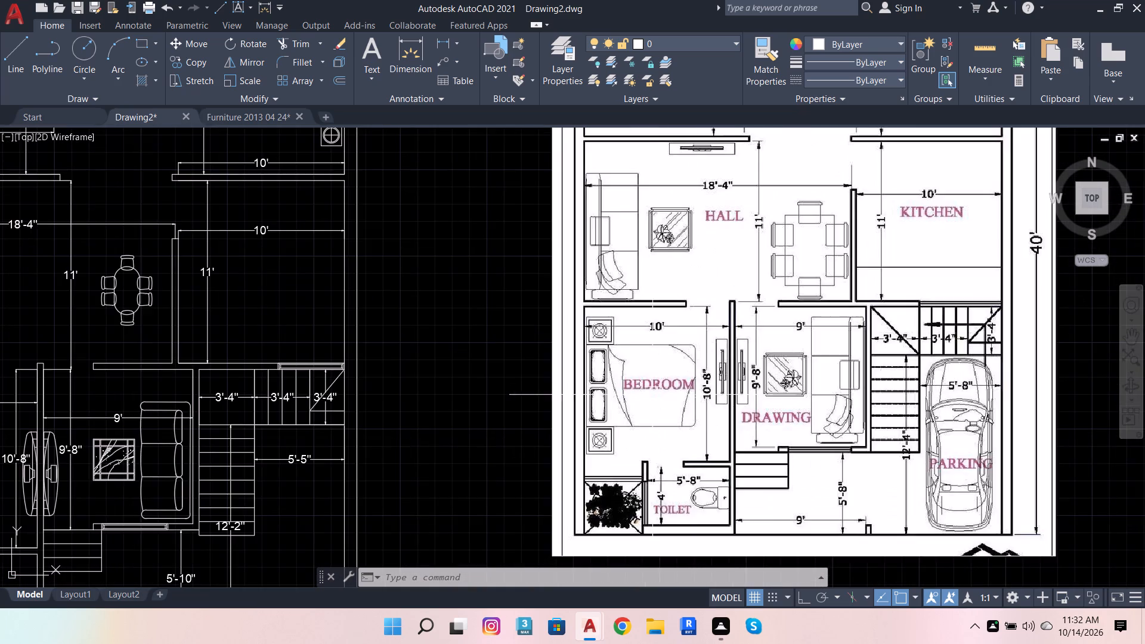
pyautogui.scroll(-2, 674, 396)
pyautogui.scroll(2, 787, 393)
pyautogui.scroll(-1, 791, 381)
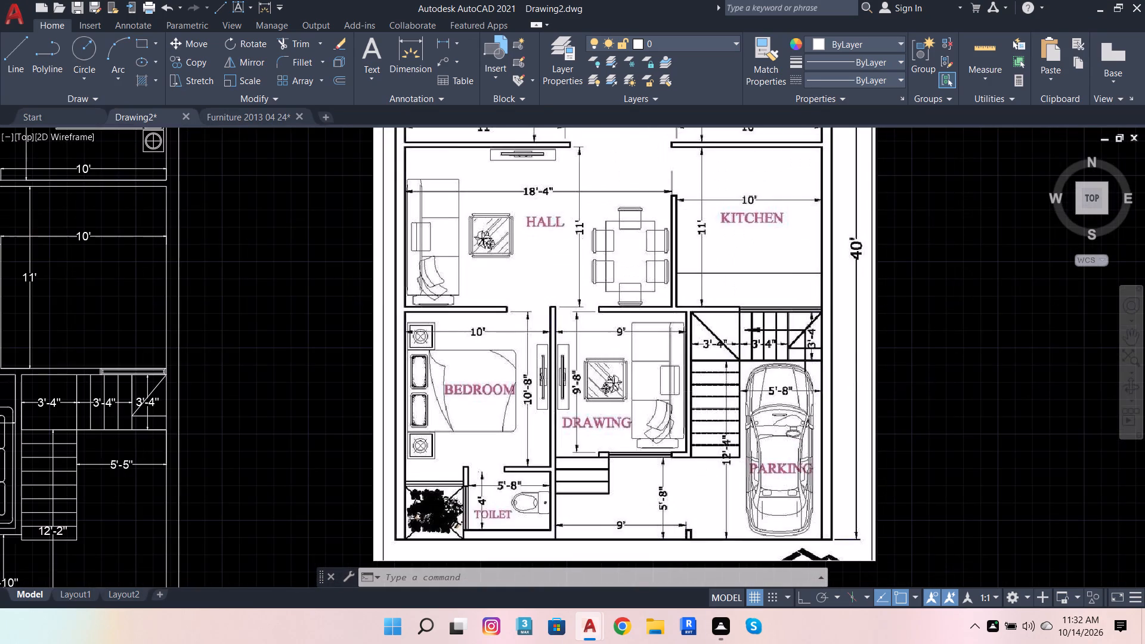
pyautogui.scroll(-1, 683, 349)
pyautogui.scroll(1, 479, 455)
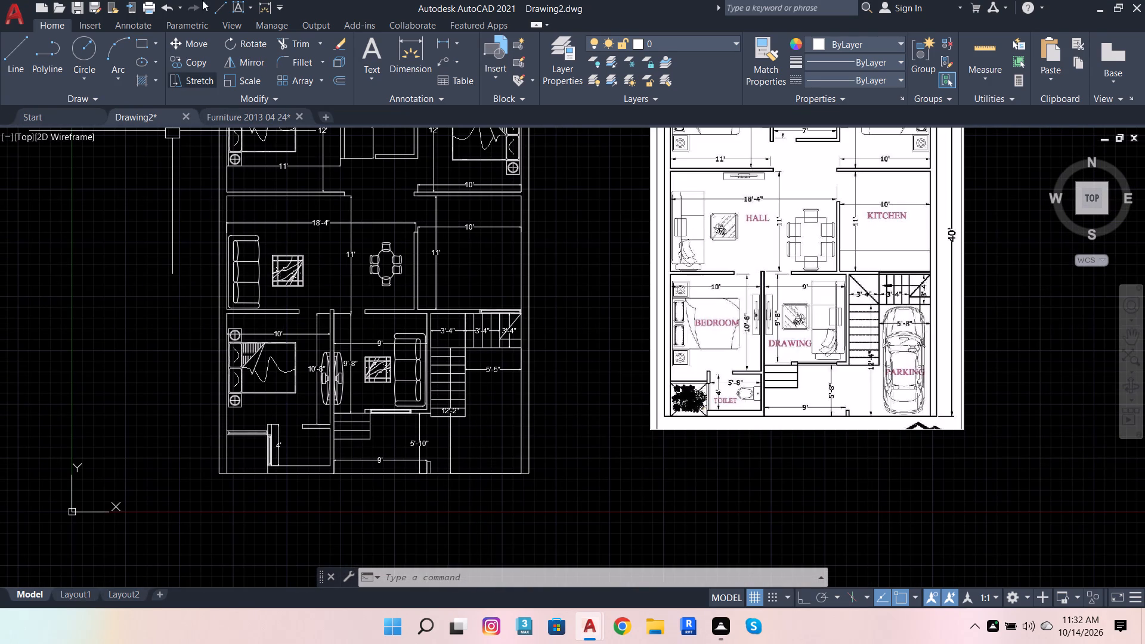
# Copy the upper of the two top-view cars from the Furniture 2013 04 24 drawing to the clipboard.
pyautogui.click(247, 112)
pyautogui.scroll(-5, 499, 249)
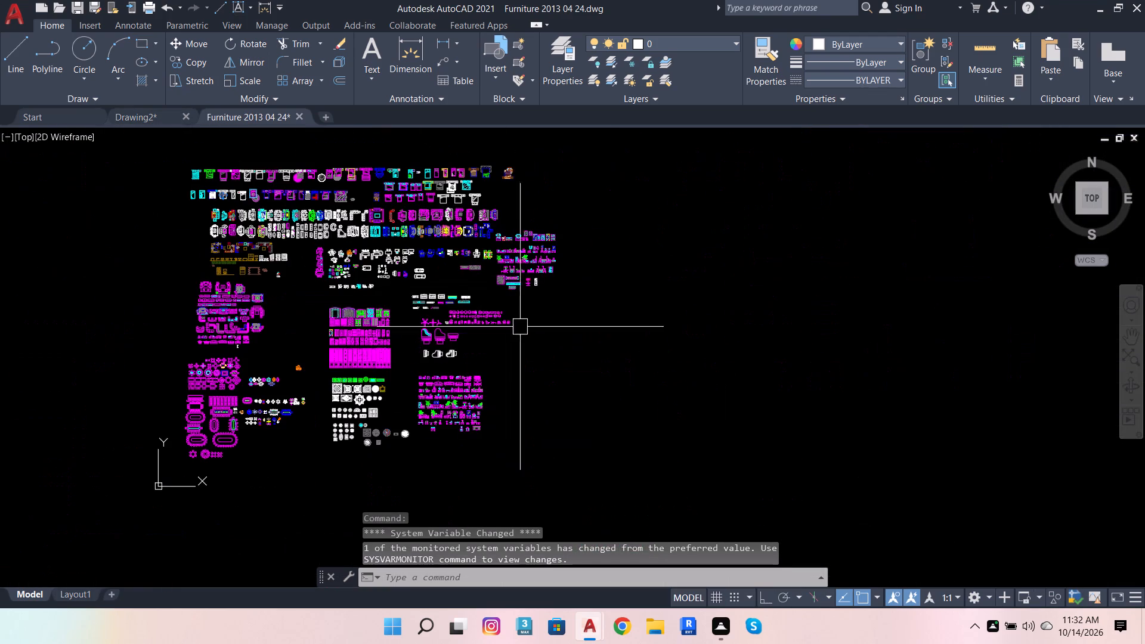
pyautogui.scroll(3, 426, 370)
pyautogui.scroll(-2, 465, 367)
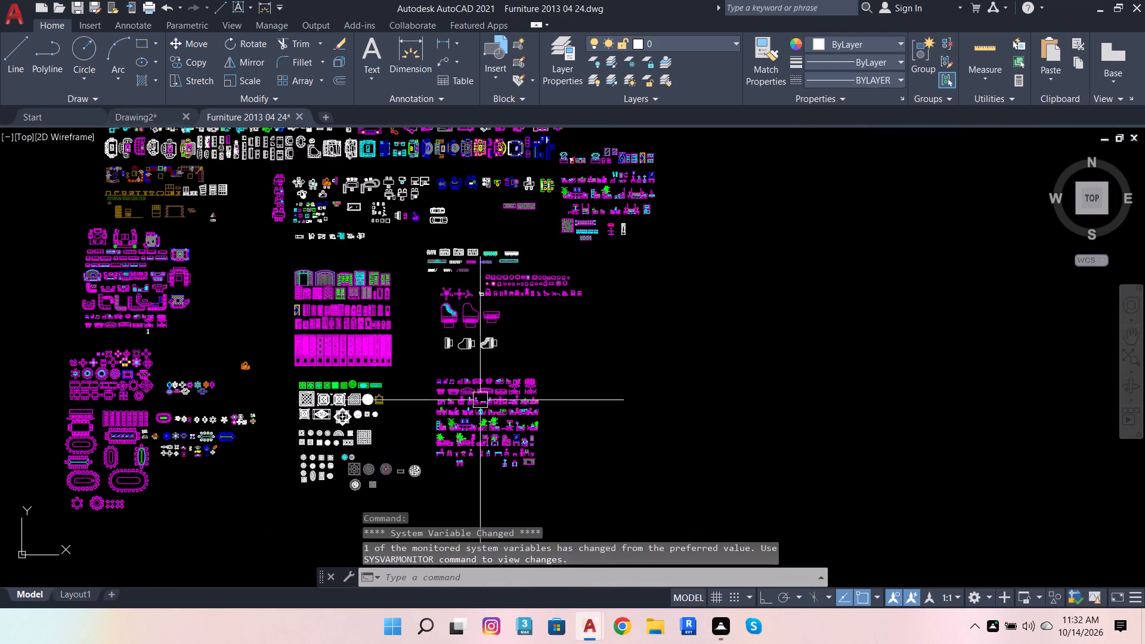
pyautogui.scroll(3, 450, 162)
pyautogui.scroll(2, 389, 425)
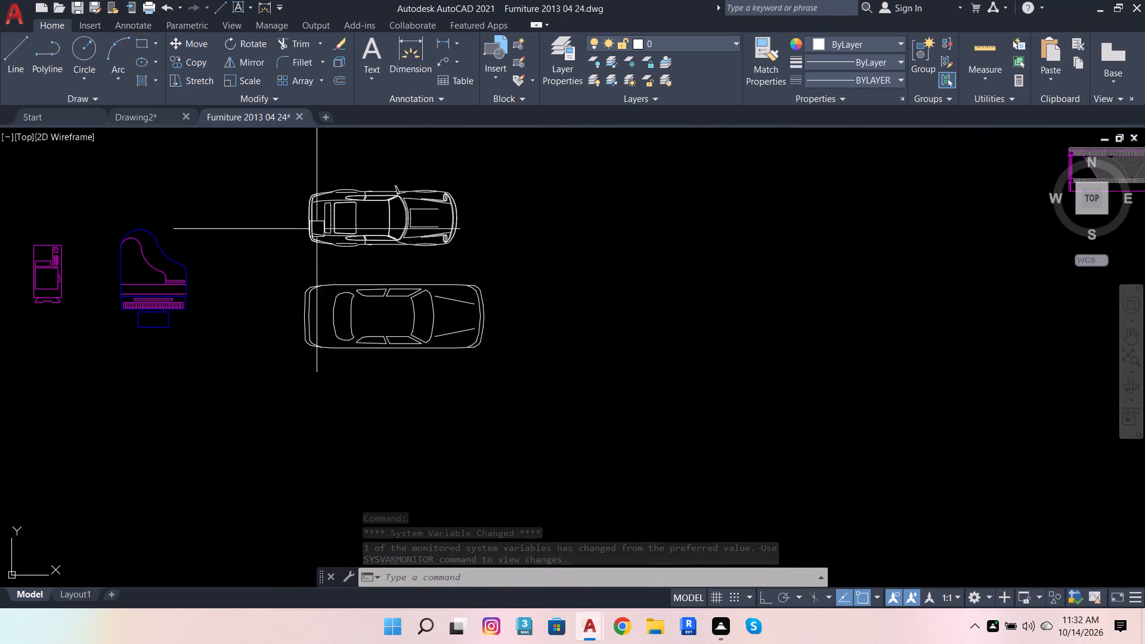
pyautogui.click(285, 167)
pyautogui.click(551, 252)
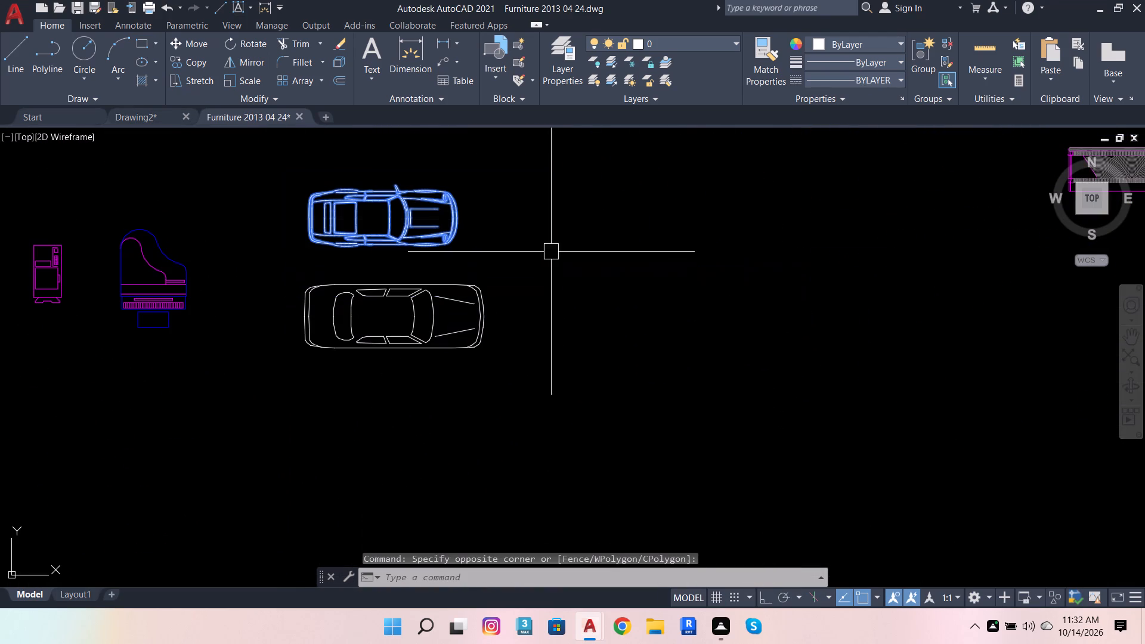
pyautogui.hotkey('ctrl', 'c')
pyautogui.hotkey('ctrl', 'c')
pyautogui.hotkey('ctrl', 'c')
pyautogui.hotkey('ctrl', 'c')
pyautogui.hotkey('ctrl', 'c')
pyautogui.hotkey('ctrl', 'c')
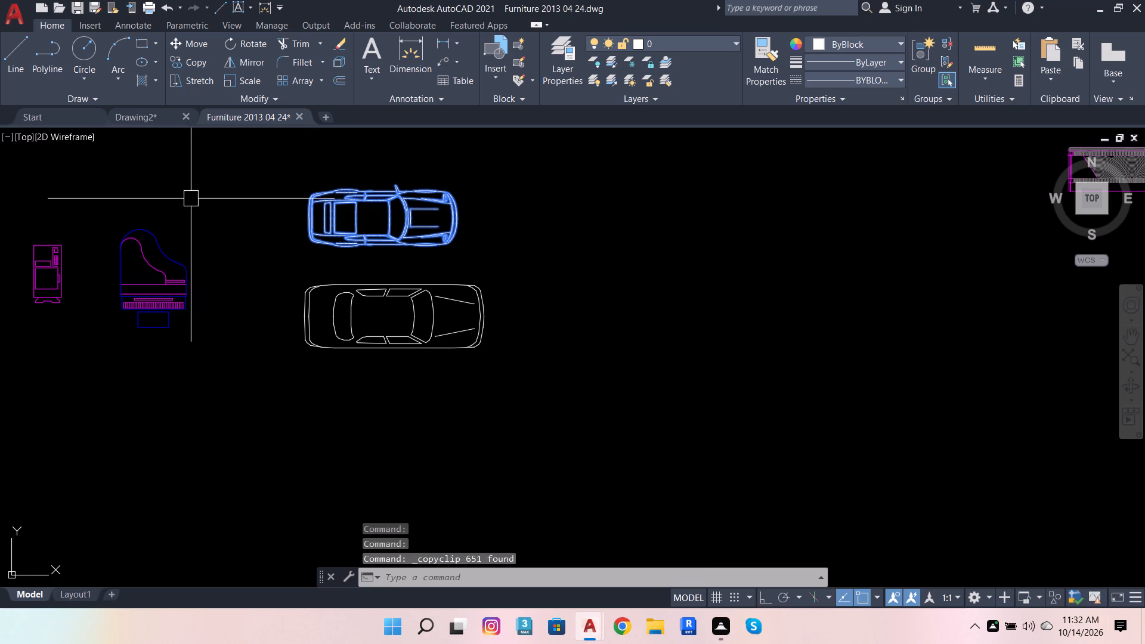
# Switch to Drawing2 and paste the copied car into the empty space below the floor plan.
pyautogui.click(159, 122)
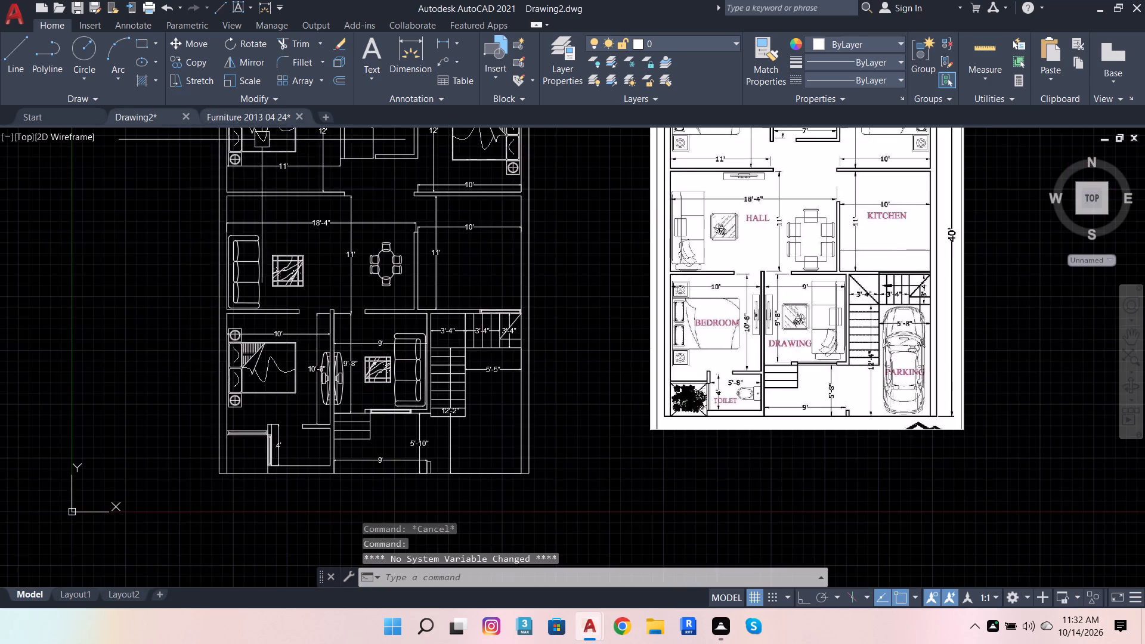
pyautogui.scroll(-3, 302, 175)
pyautogui.hotkey('ctrl', 'v')
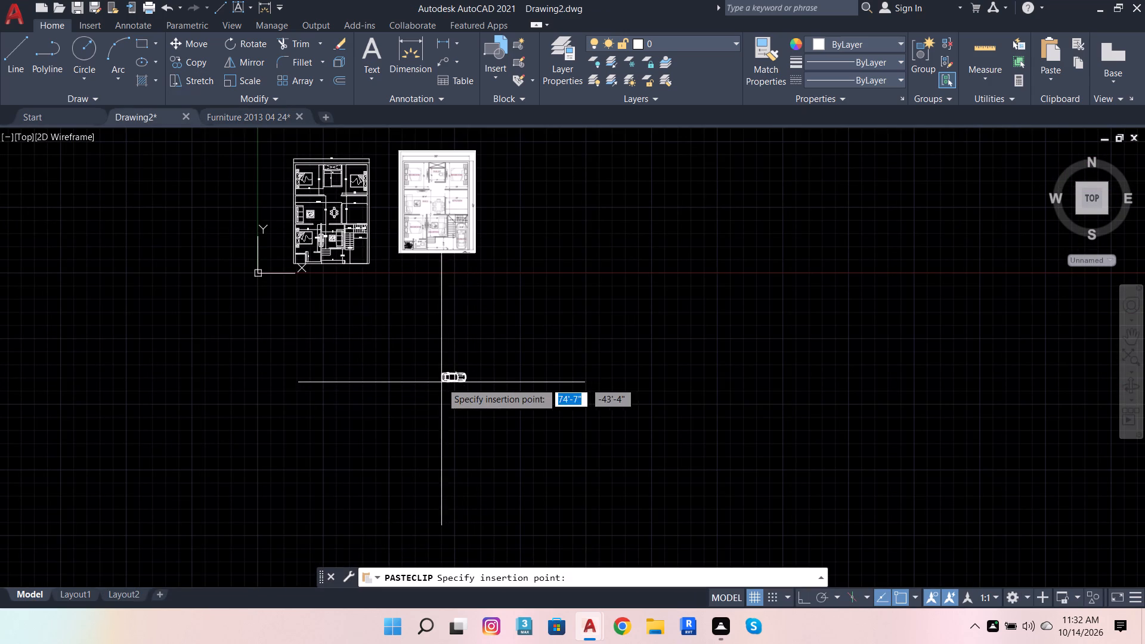
pyautogui.click(369, 336)
pyautogui.scroll(2, 364, 323)
# Rotate the whole pasted car 90° counterclockwise with Ortho on, so that its front faces the top of the plan.
pyautogui.click(372, 342)
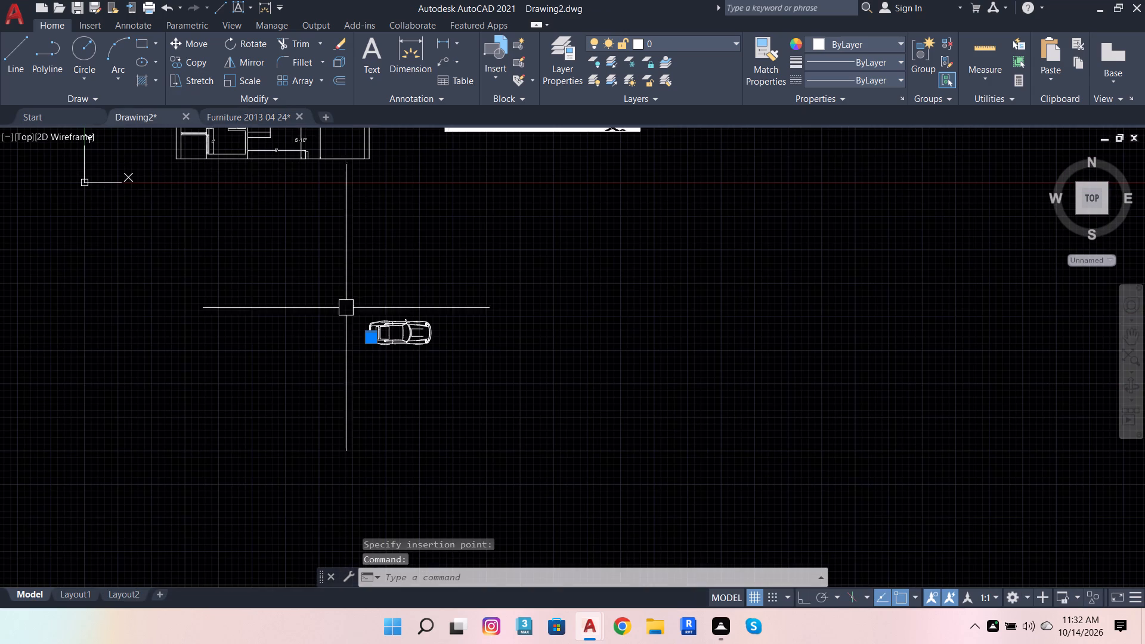
pyautogui.click(321, 256)
pyautogui.click(545, 445)
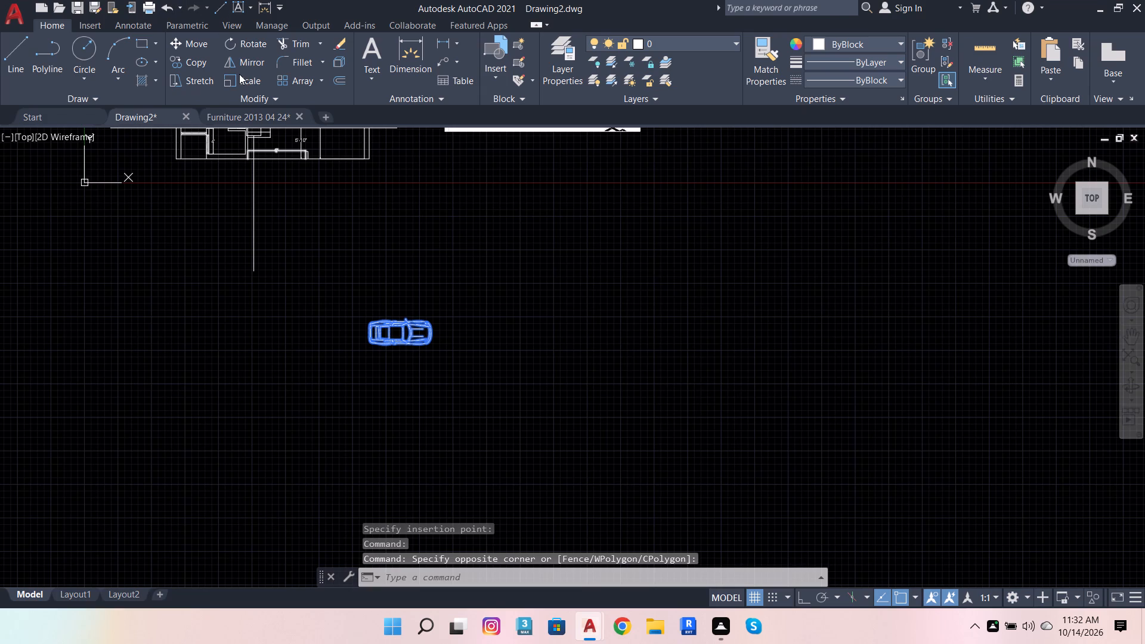
pyautogui.click(263, 41)
pyautogui.click(327, 361)
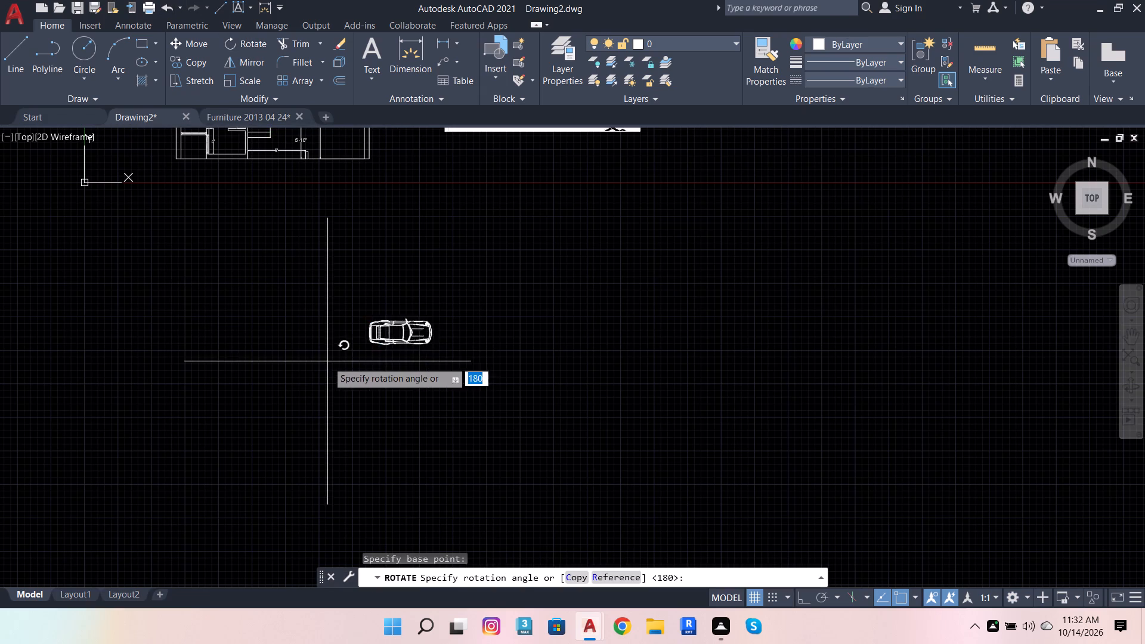
pyautogui.click(801, 596)
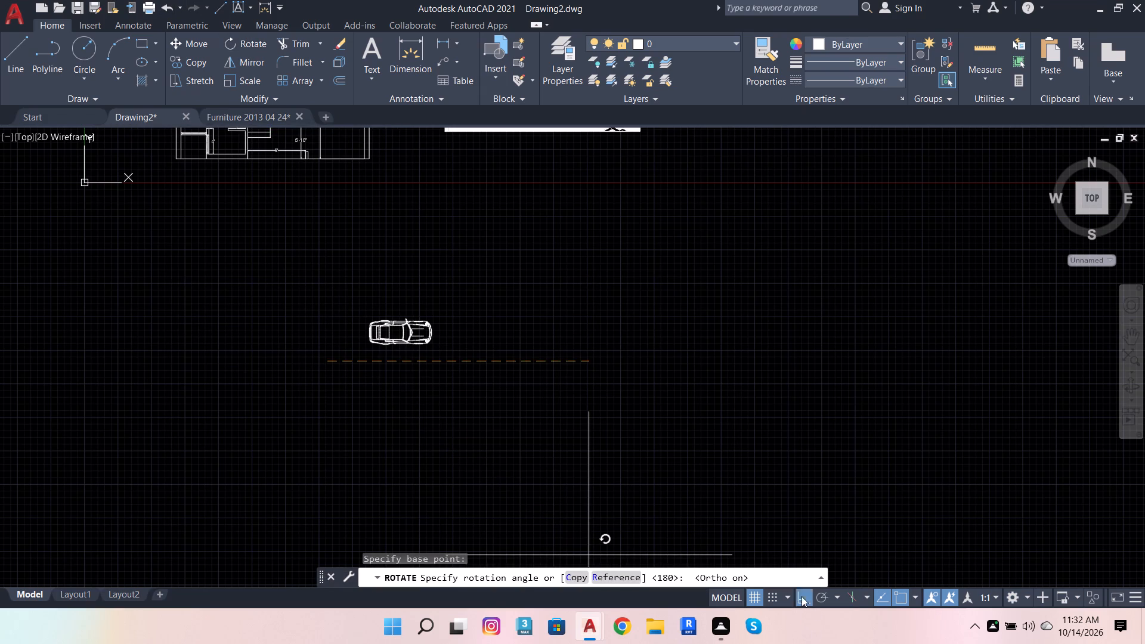
pyautogui.click(392, 244)
# Combine all of the rotated car's linework into a block named dsfdhgjk.
pyautogui.click(242, 232)
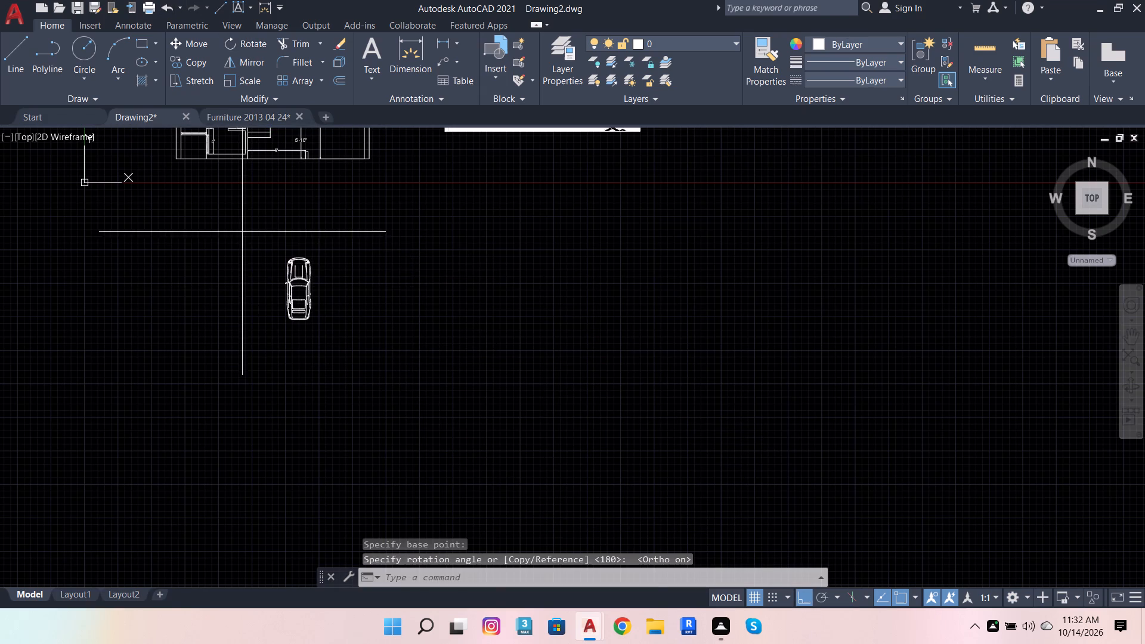
pyautogui.click(369, 383)
pyautogui.press('b')
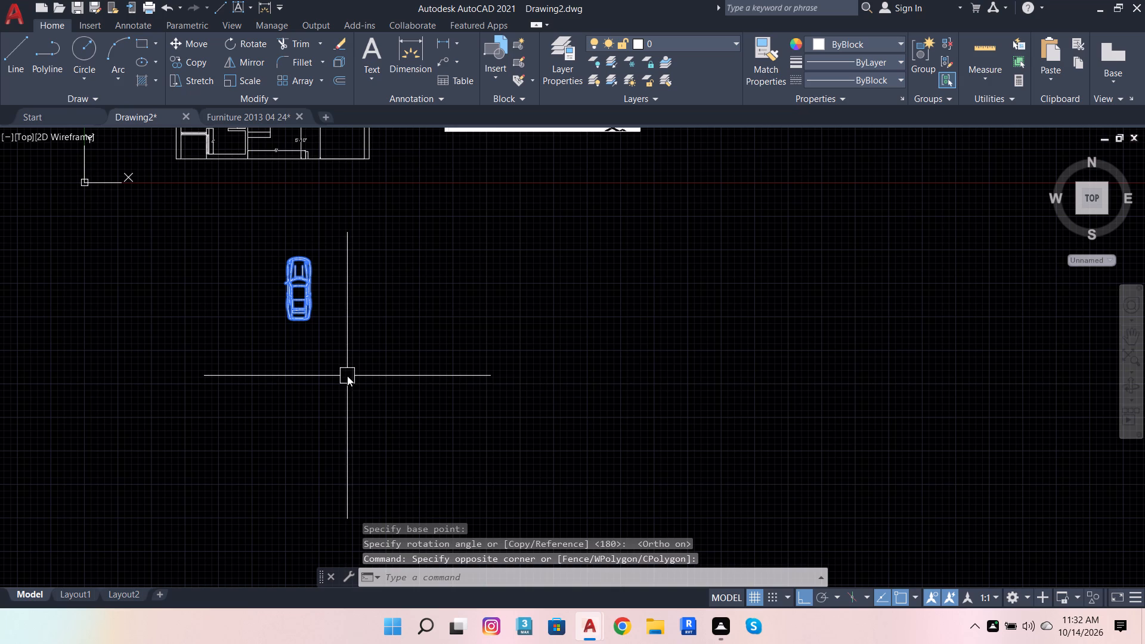
pyautogui.click(396, 408)
pyautogui.write('dsfdhgjk')
pyautogui.press('Return')
# Move the car block with Ortho off into the parking area, just below its 5'-5" width dimension.
pyautogui.click(303, 317)
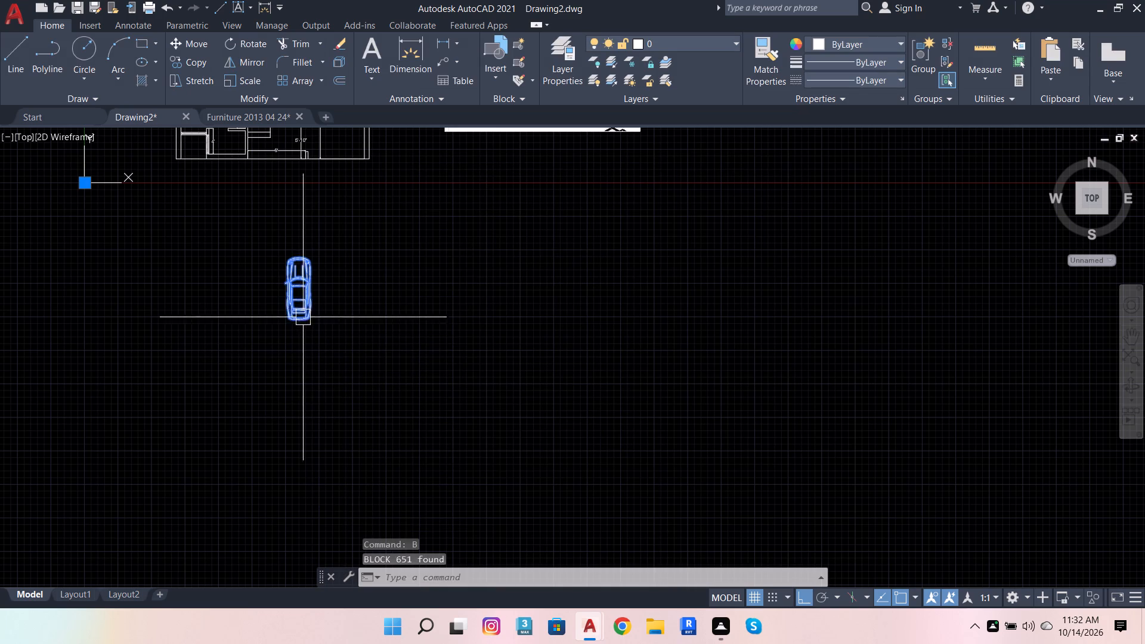
pyautogui.click(172, 45)
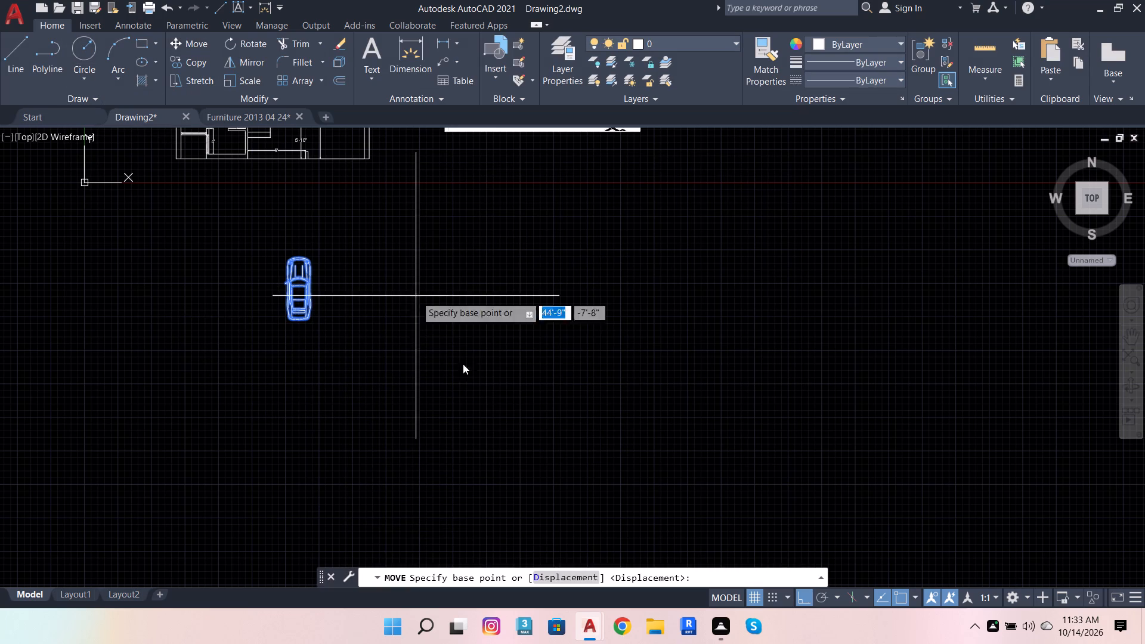
pyautogui.click(807, 603)
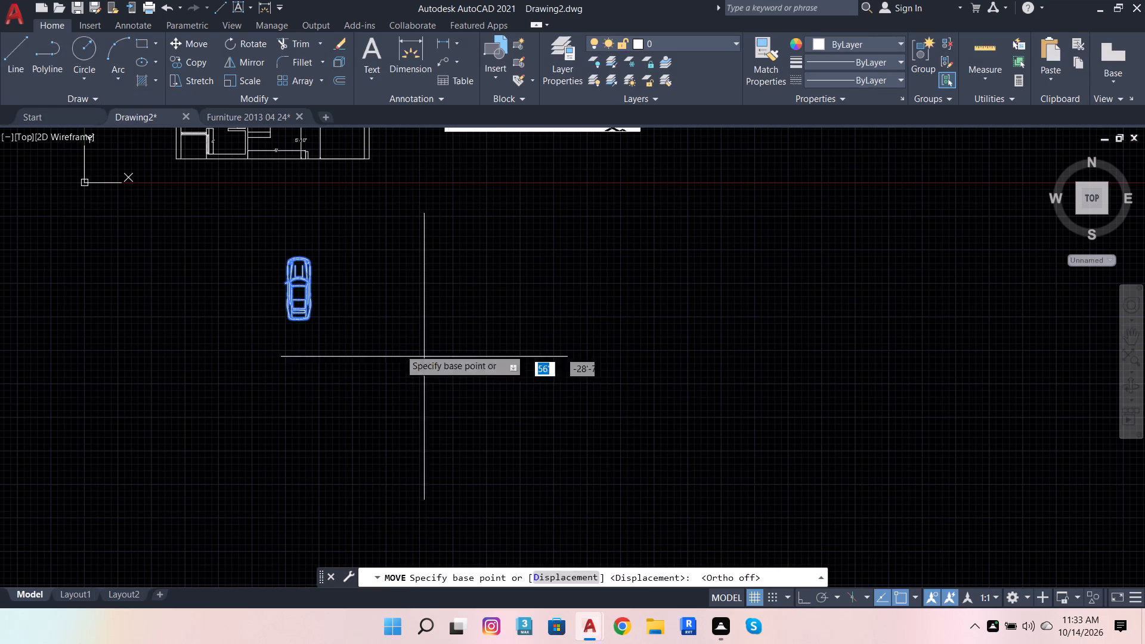
pyautogui.click(308, 264)
pyautogui.scroll(-3, 392, 324)
pyautogui.scroll(3, 375, 296)
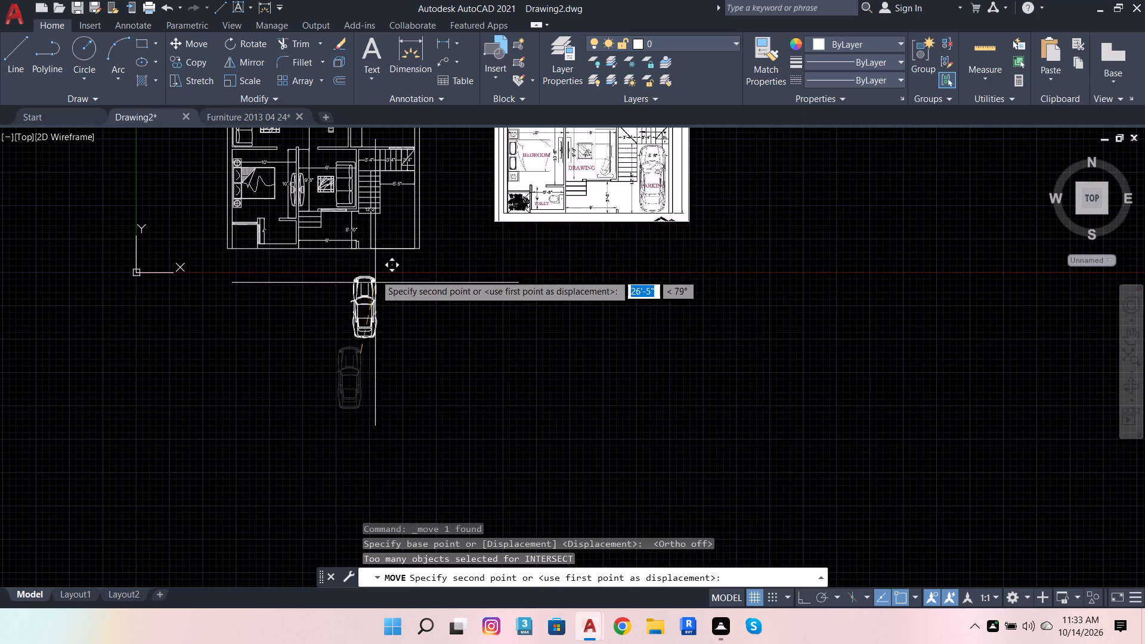
pyautogui.scroll(3, 394, 194)
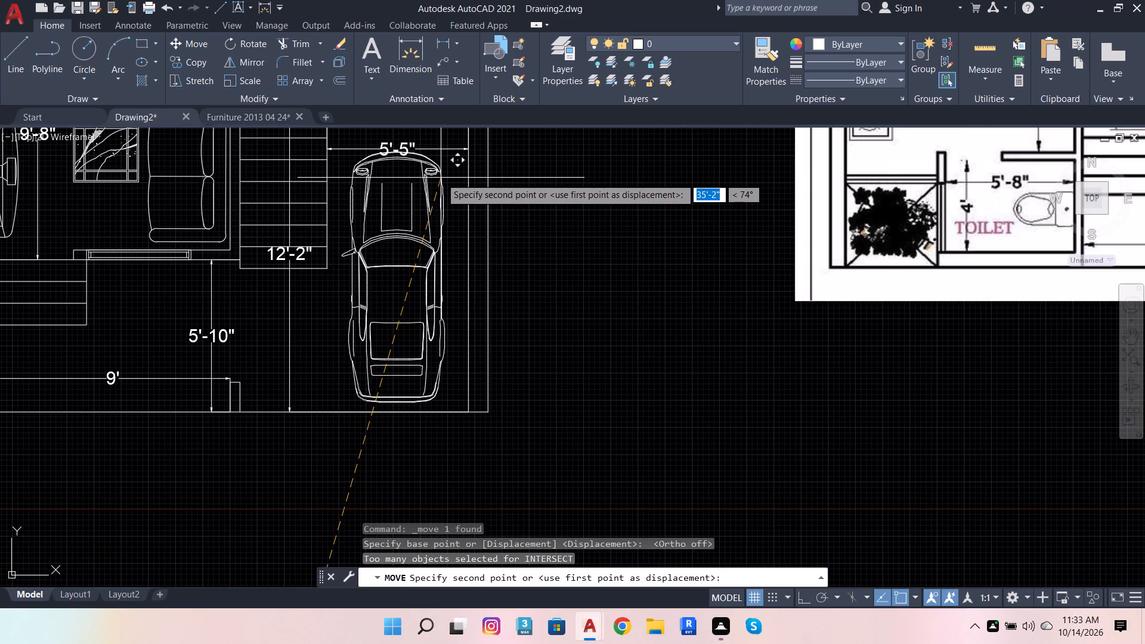
pyautogui.click(437, 182)
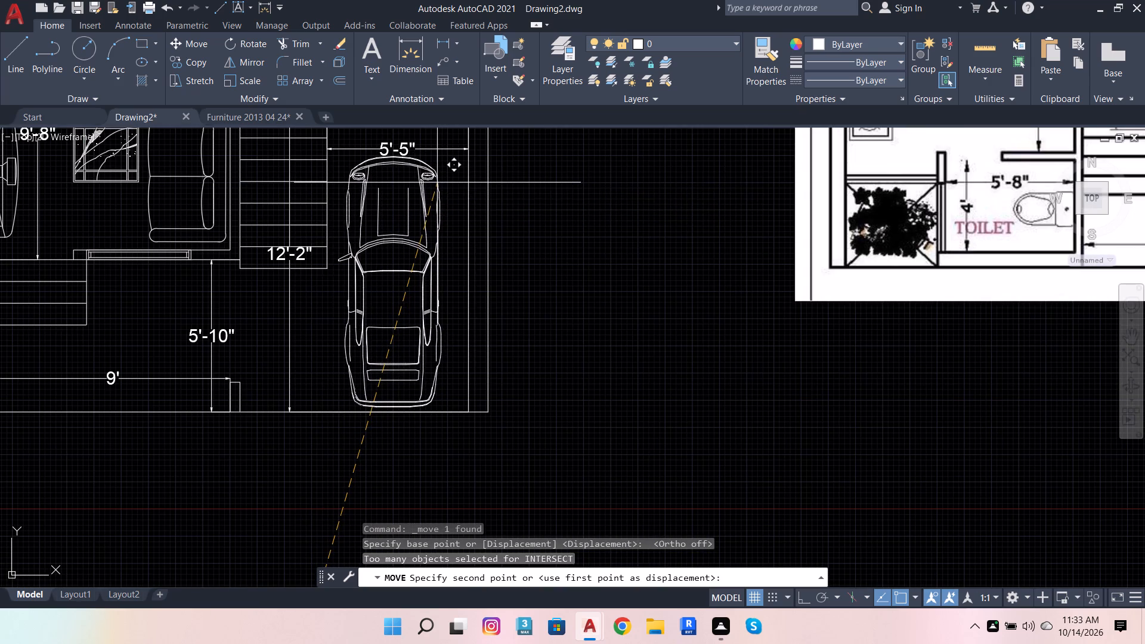
pyautogui.scroll(-2, 442, 225)
pyautogui.press('Escape')
pyautogui.press('Escape')
pyautogui.press('Escape')
pyautogui.press('Escape')
pyautogui.press('Escape')
pyautogui.press('Escape')
pyautogui.press('Escape')
pyautogui.press('Escape')
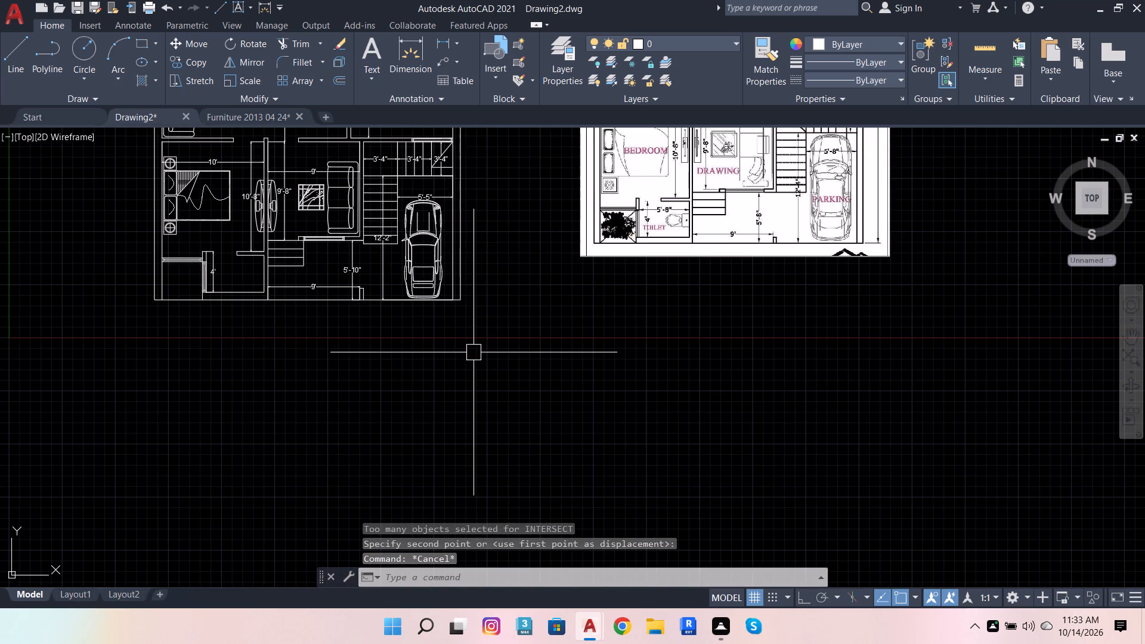
# Copy the TV from the lower 10' bedroom to the 11' bedroom, against the outer face of the toilet wall.
pyautogui.scroll(-2, 452, 364)
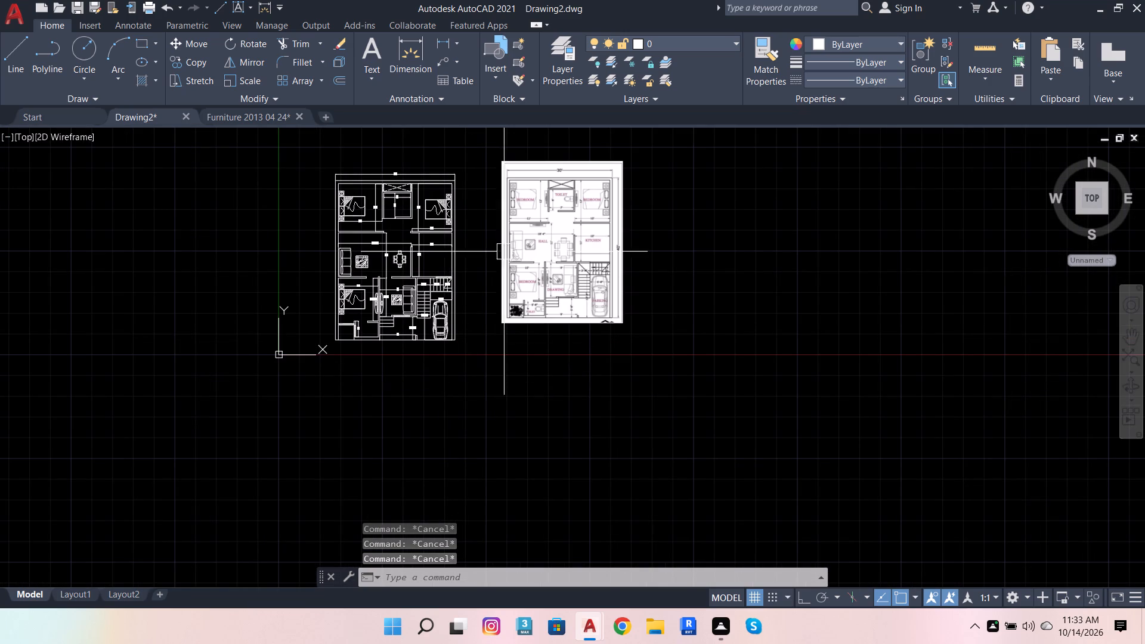
pyautogui.scroll(2, 561, 174)
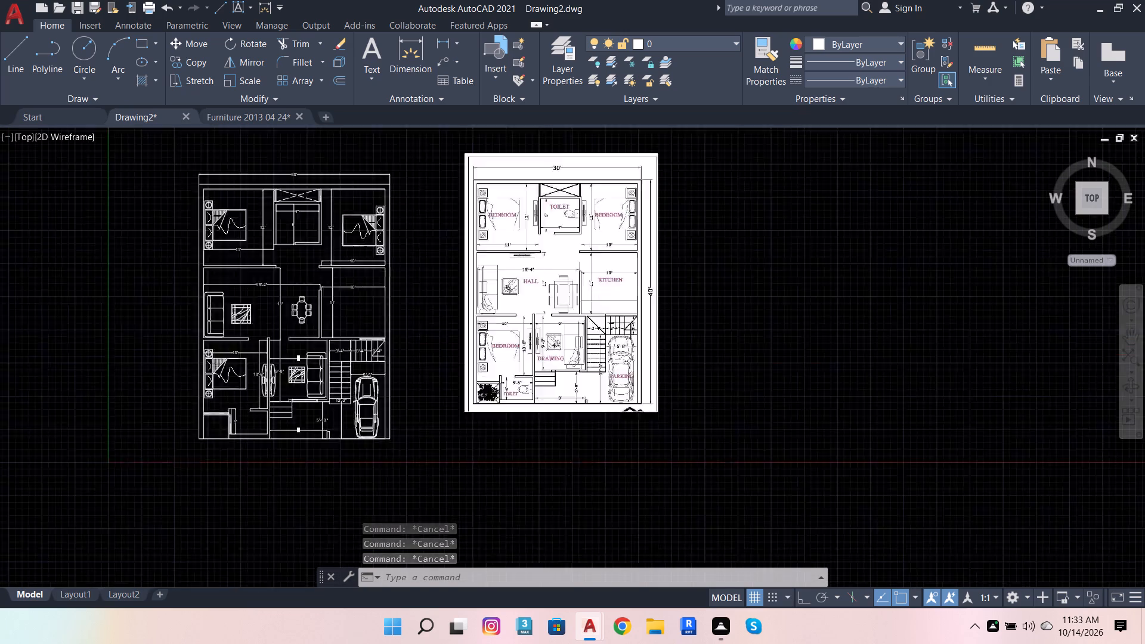
pyautogui.scroll(1, 570, 179)
pyautogui.scroll(-1, 694, 315)
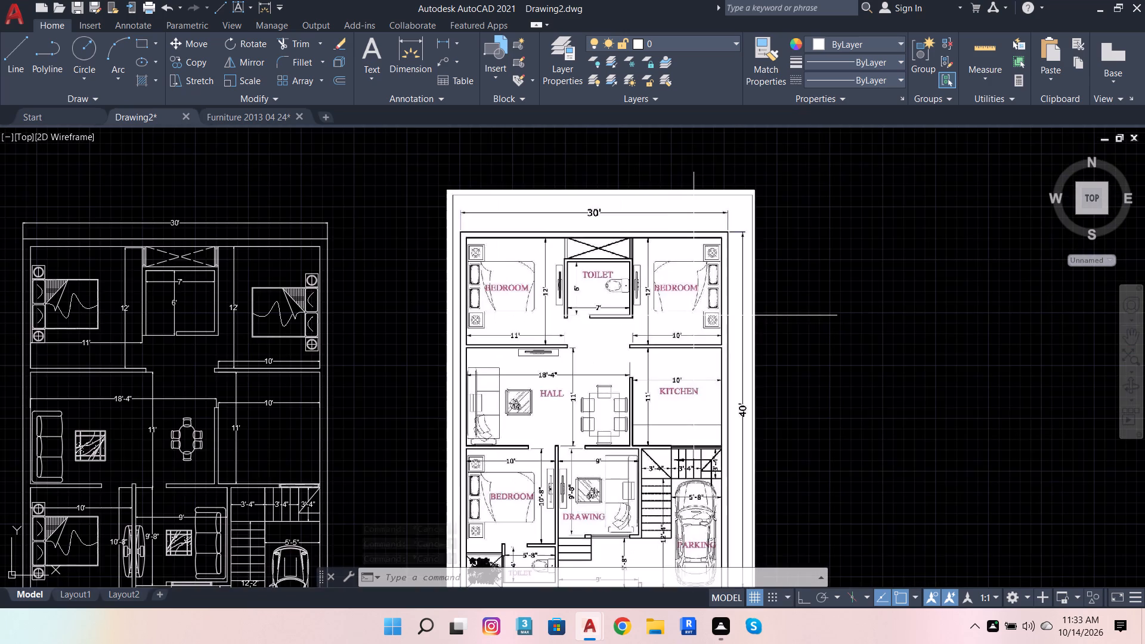
pyautogui.scroll(-3, 721, 292)
pyautogui.scroll(3, 590, 355)
pyautogui.scroll(2, 499, 320)
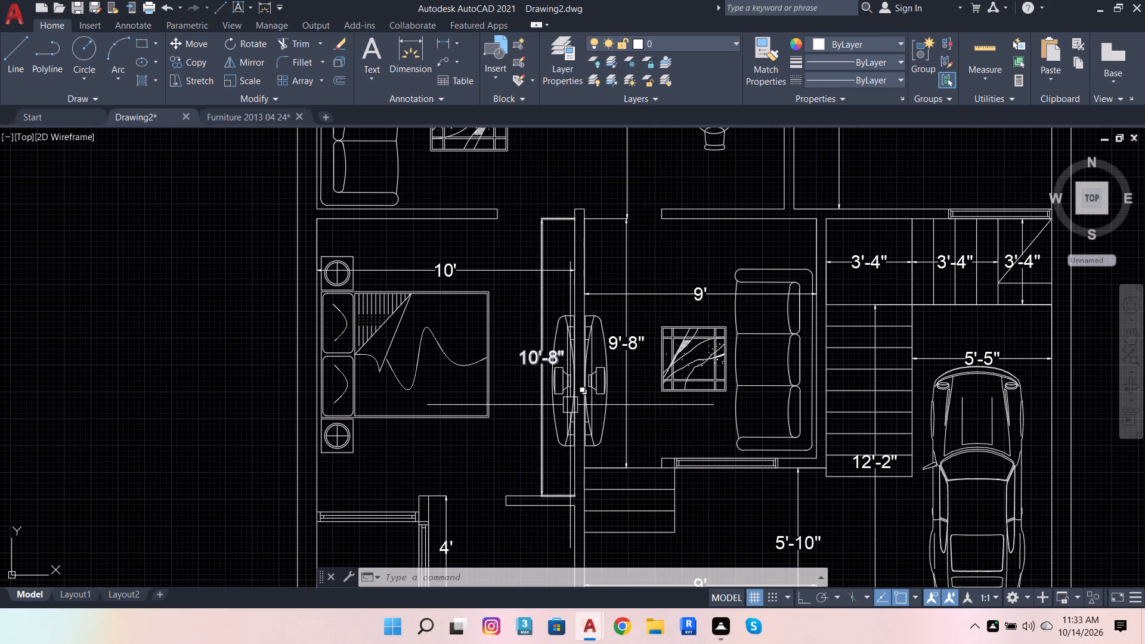
pyautogui.click(560, 401)
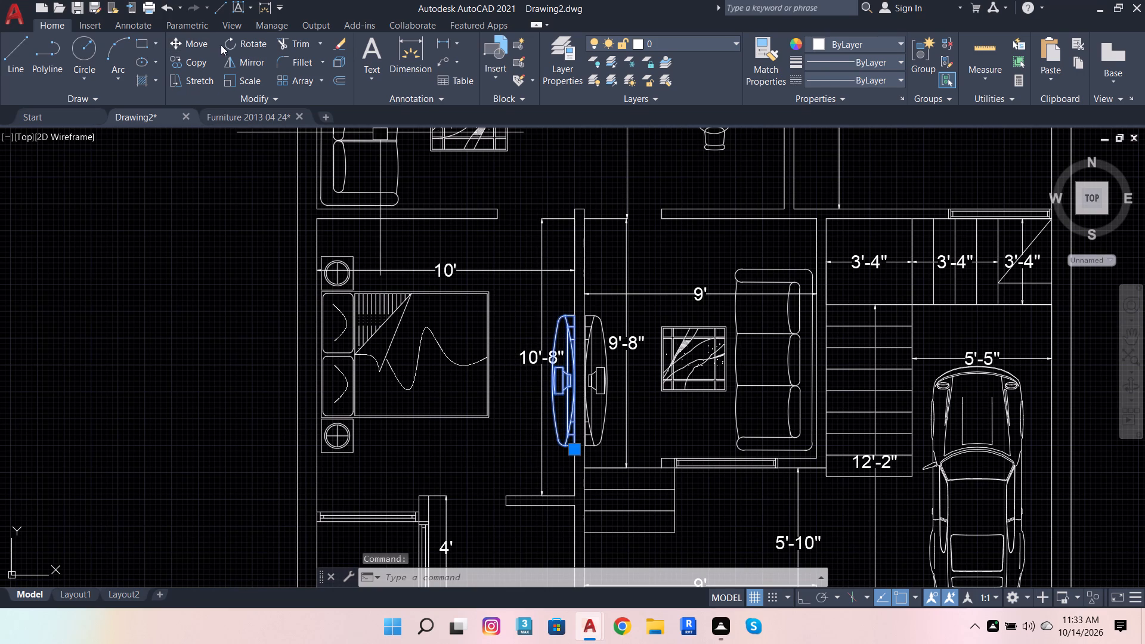
pyautogui.click(181, 57)
pyautogui.scroll(3, 494, 426)
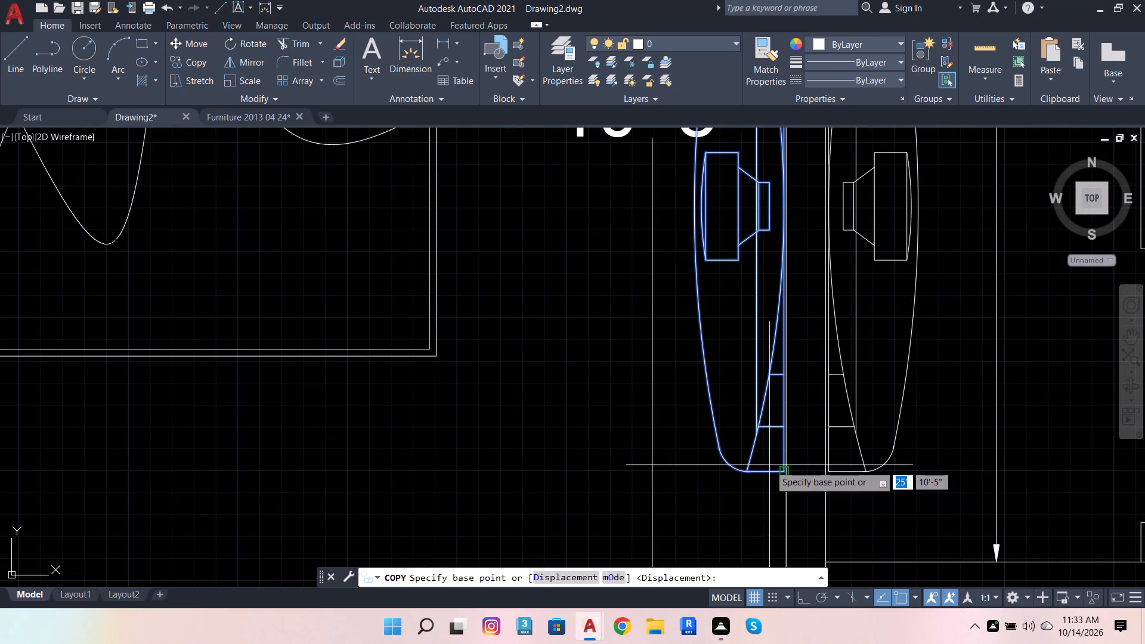
pyautogui.click(788, 469)
pyautogui.scroll(-5, 800, 478)
pyautogui.scroll(2, 835, 215)
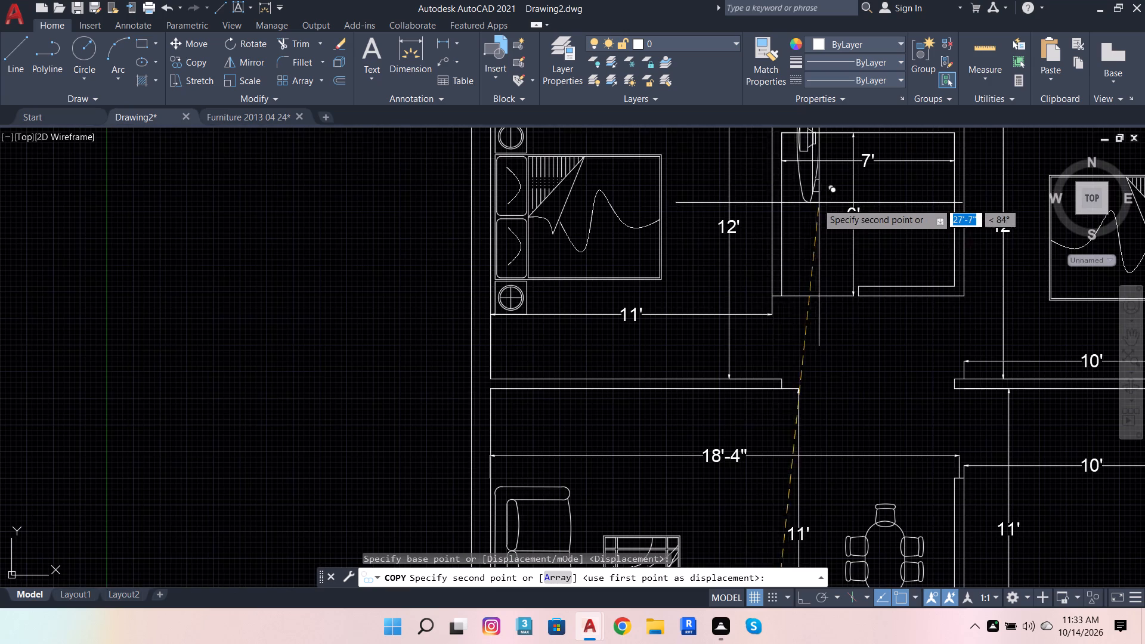
pyautogui.scroll(1, 763, 282)
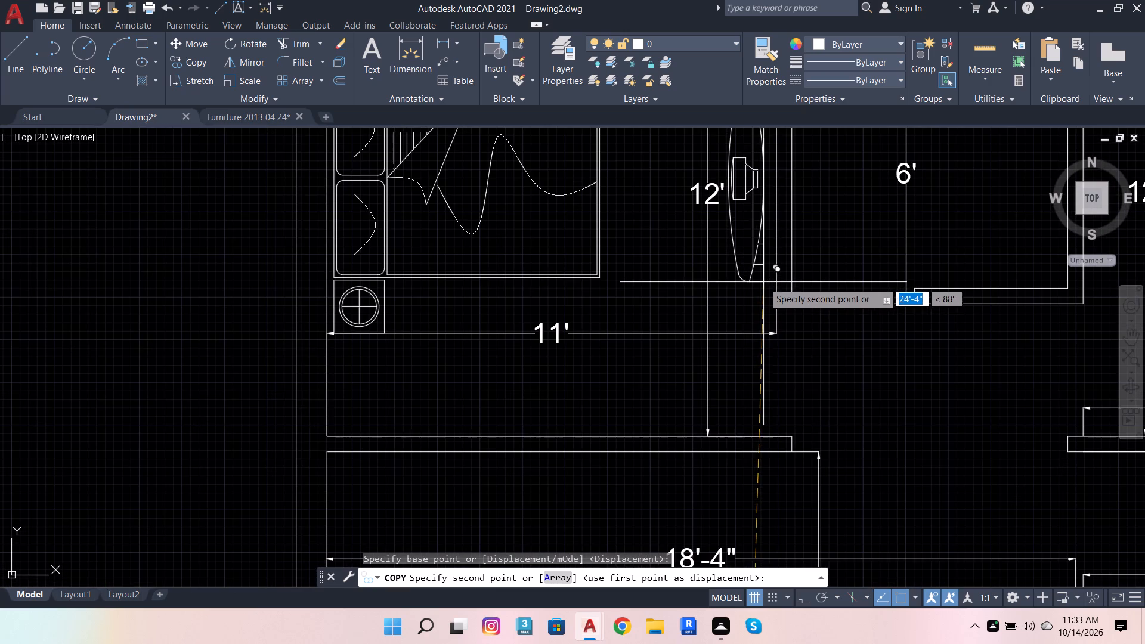
pyautogui.scroll(3, 772, 275)
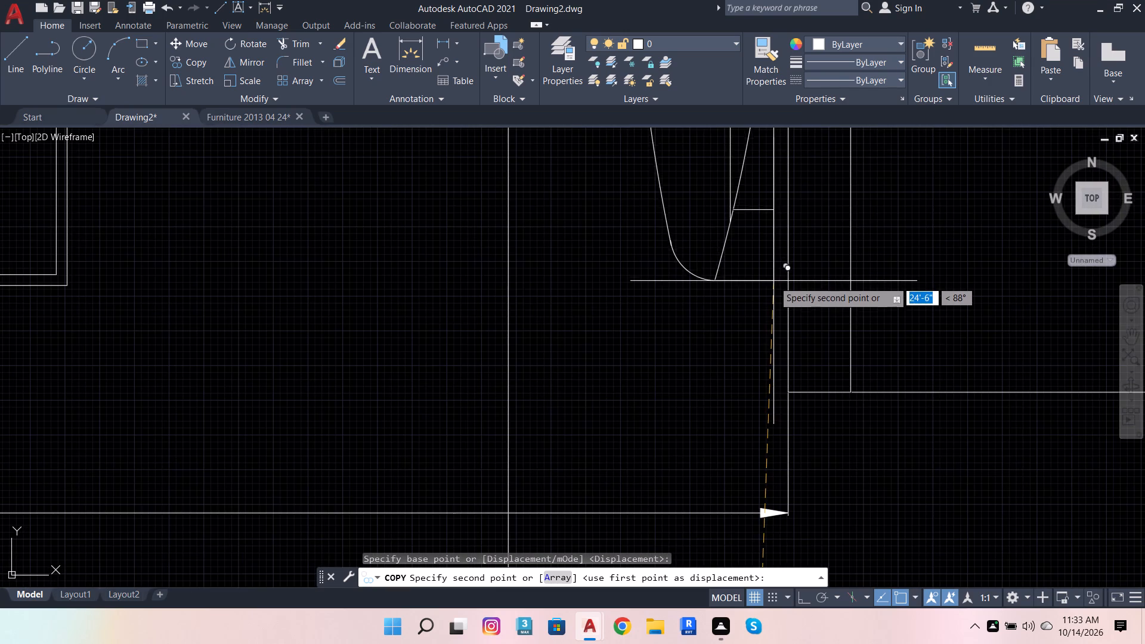
pyautogui.scroll(2, 775, 283)
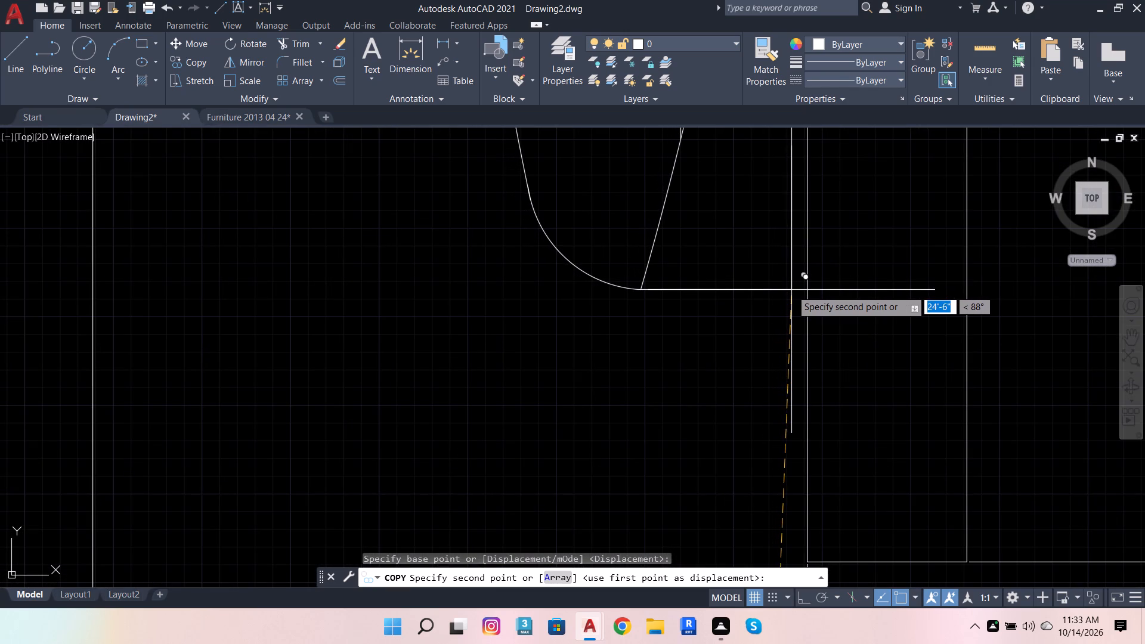
pyautogui.click(795, 290)
pyautogui.scroll(-4, 709, 317)
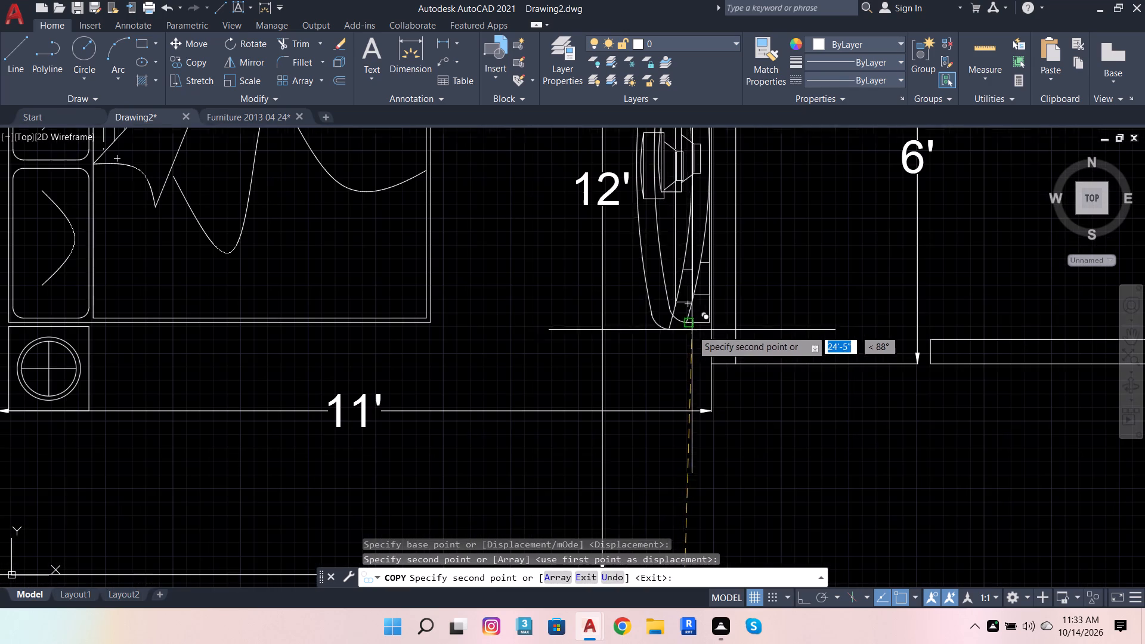
pyautogui.press('Escape')
pyautogui.click(683, 295)
pyautogui.press('Escape')
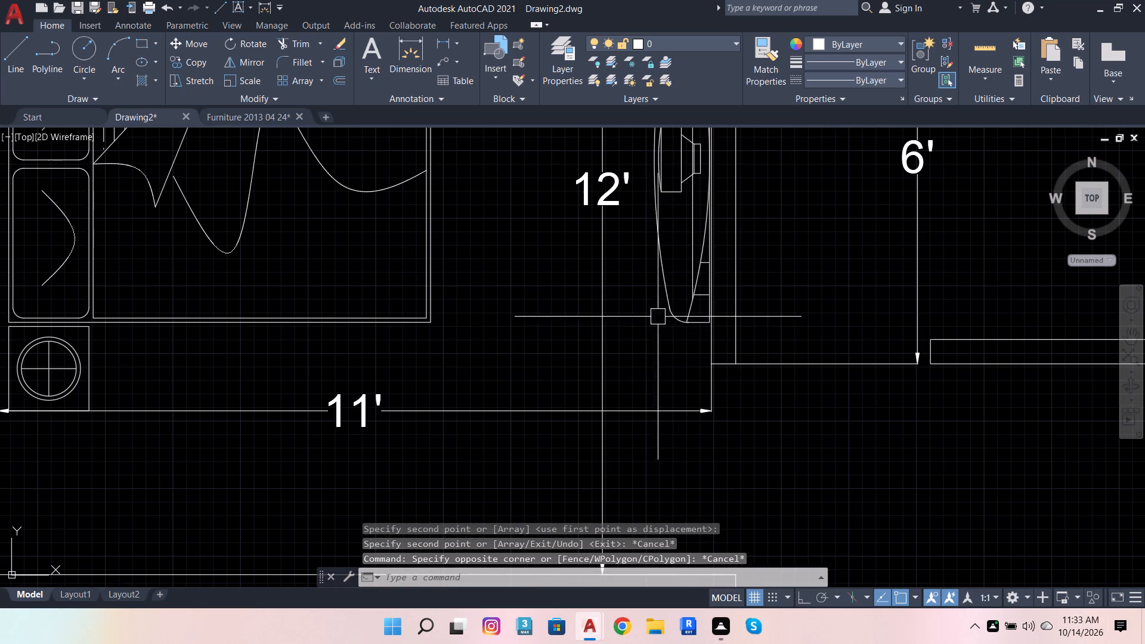
# Copy the drawing room's TV to the upper 10' bedroom, beside the toilet wall and facing the bed.
pyautogui.scroll(-4, 643, 323)
pyautogui.scroll(-3, 626, 503)
pyautogui.scroll(4, 648, 399)
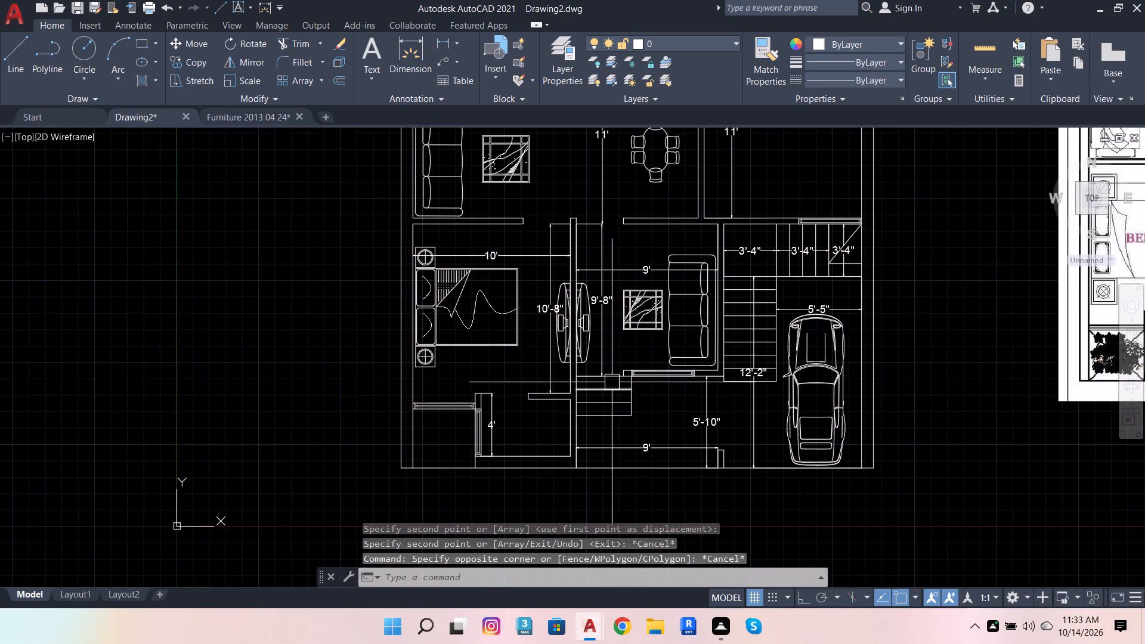
pyautogui.scroll(3, 595, 350)
pyautogui.click(568, 341)
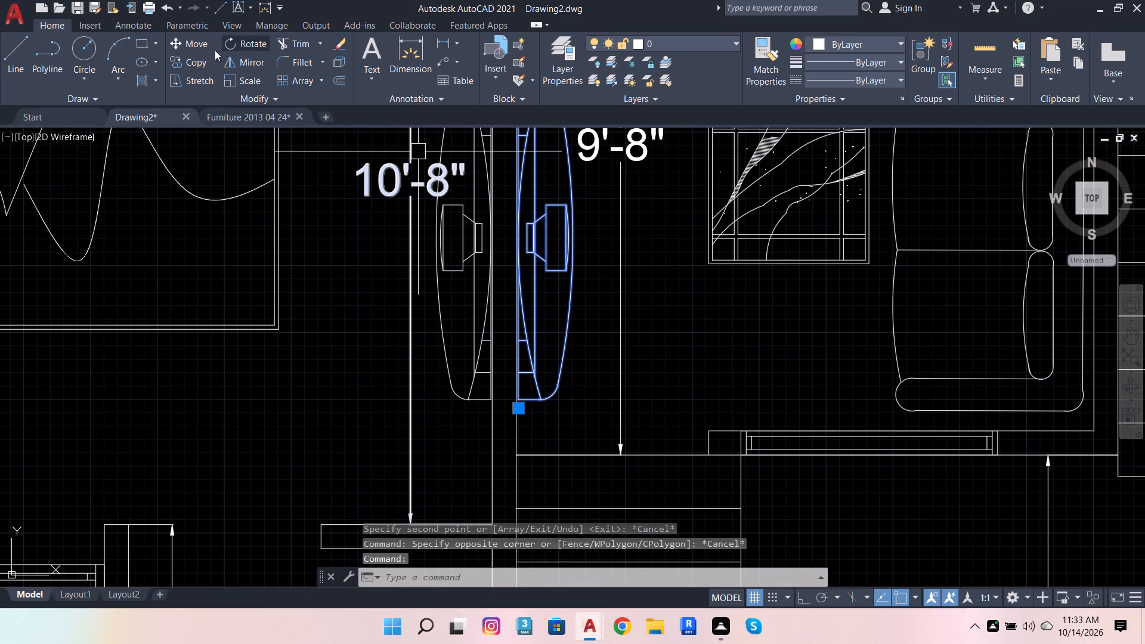
pyautogui.click(187, 58)
pyautogui.scroll(1, 525, 401)
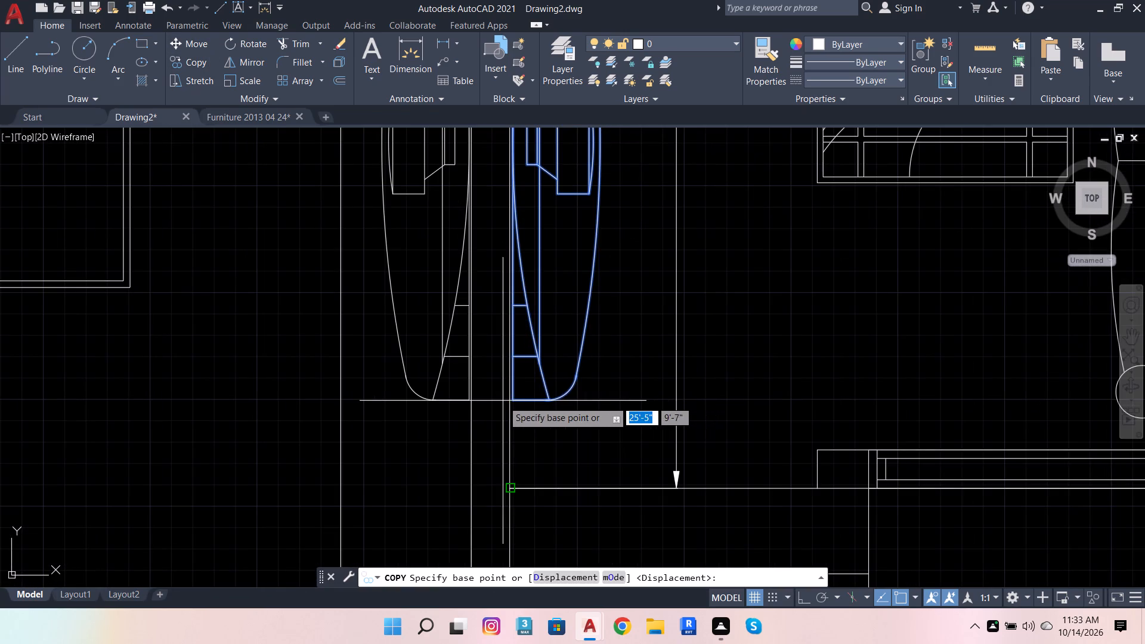
pyautogui.click(514, 400)
pyautogui.scroll(-5, 569, 395)
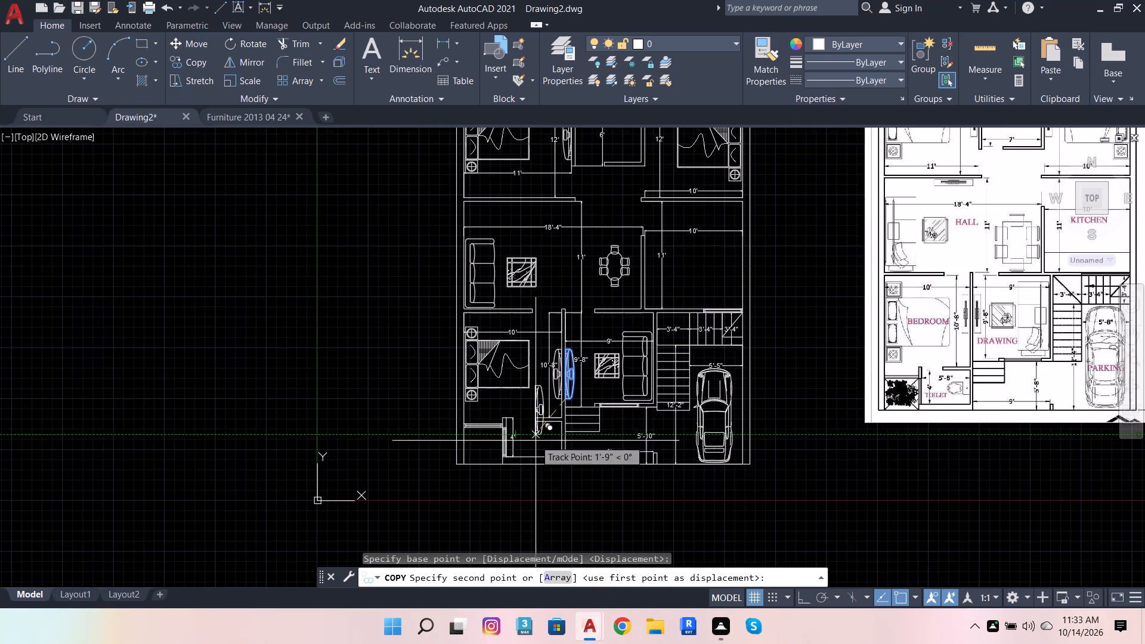
pyautogui.scroll(-3, 539, 451)
pyautogui.scroll(4, 584, 376)
pyautogui.scroll(4, 443, 388)
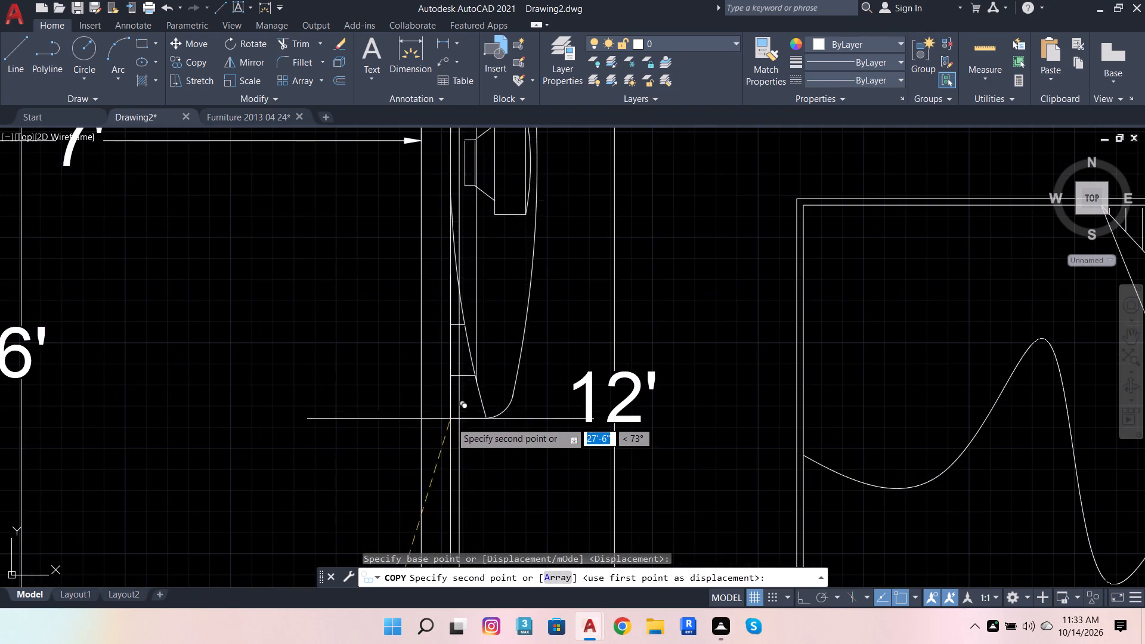
pyautogui.scroll(3, 463, 436)
pyautogui.click(448, 478)
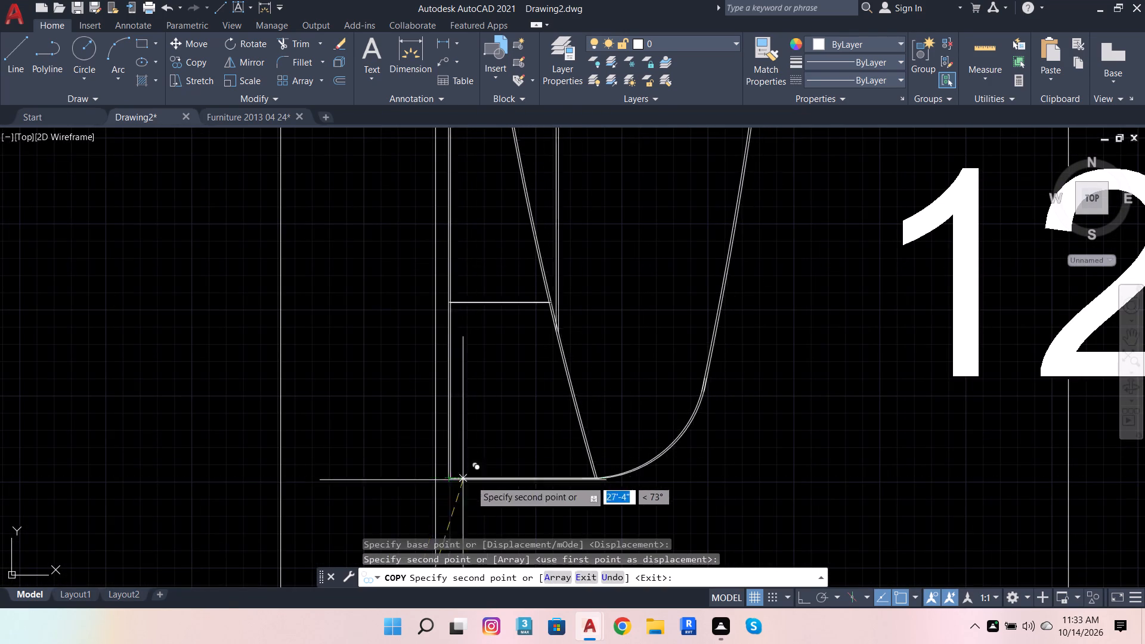
pyautogui.scroll(-5, 491, 487)
pyautogui.press('Escape')
# Move the upper 10' bedroom's TV down along the toilet wall by about 1'-3", keeping its back against the wall.
pyautogui.click(506, 485)
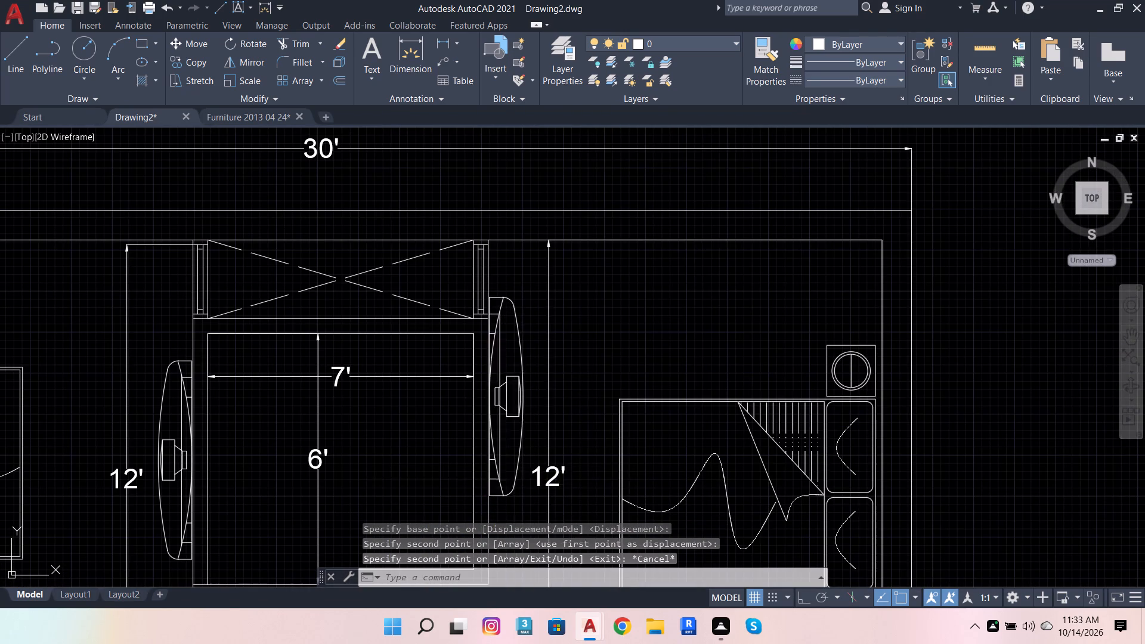
pyautogui.scroll(-3, 590, 355)
pyautogui.scroll(4, 591, 407)
pyautogui.scroll(4, 452, 280)
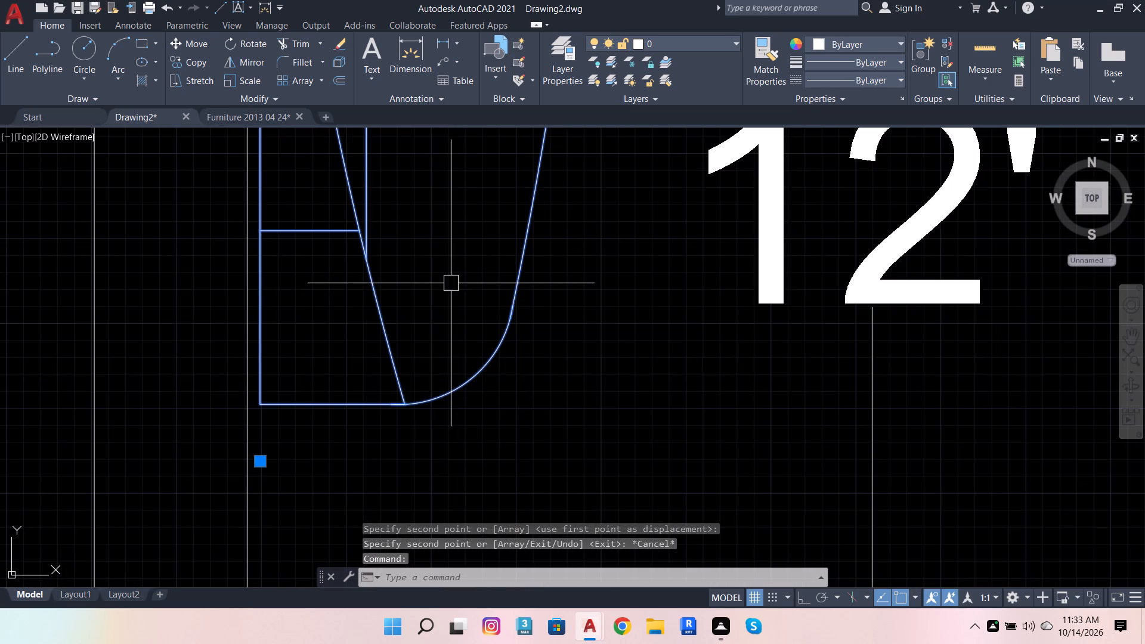
pyautogui.press('m')
pyautogui.press('space')
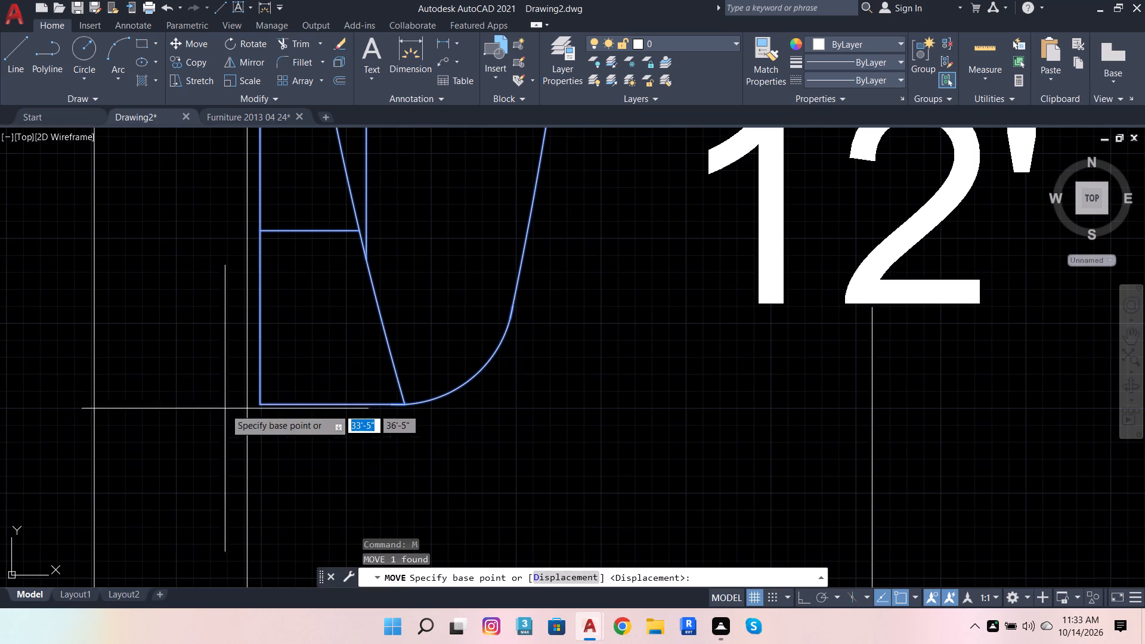
pyautogui.click(264, 405)
pyautogui.scroll(-4, 293, 386)
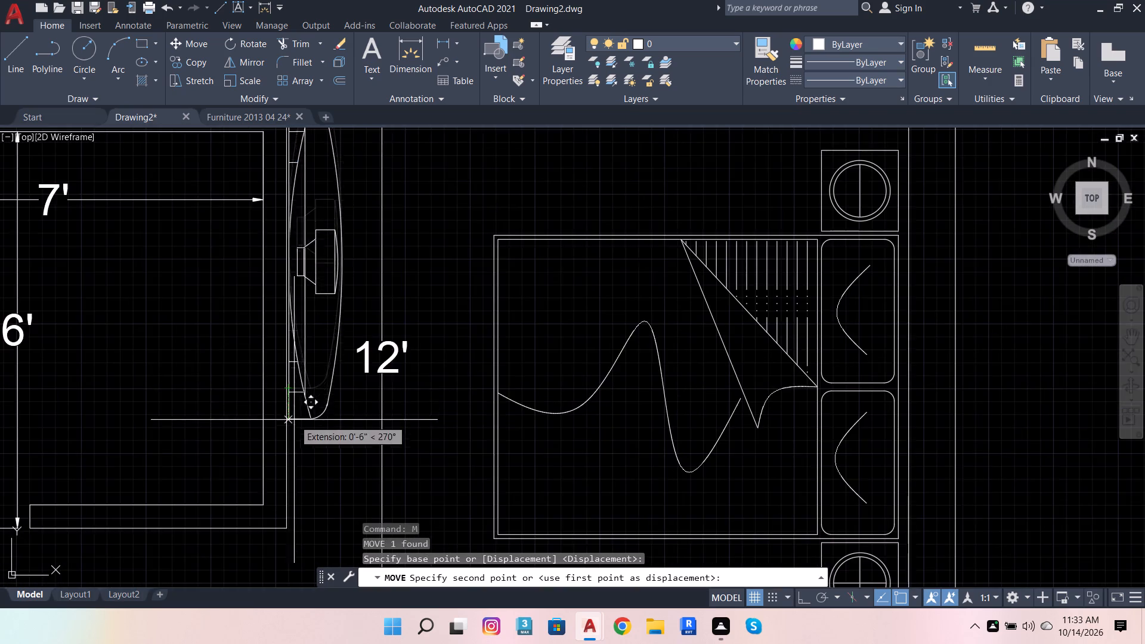
pyautogui.scroll(4, 292, 442)
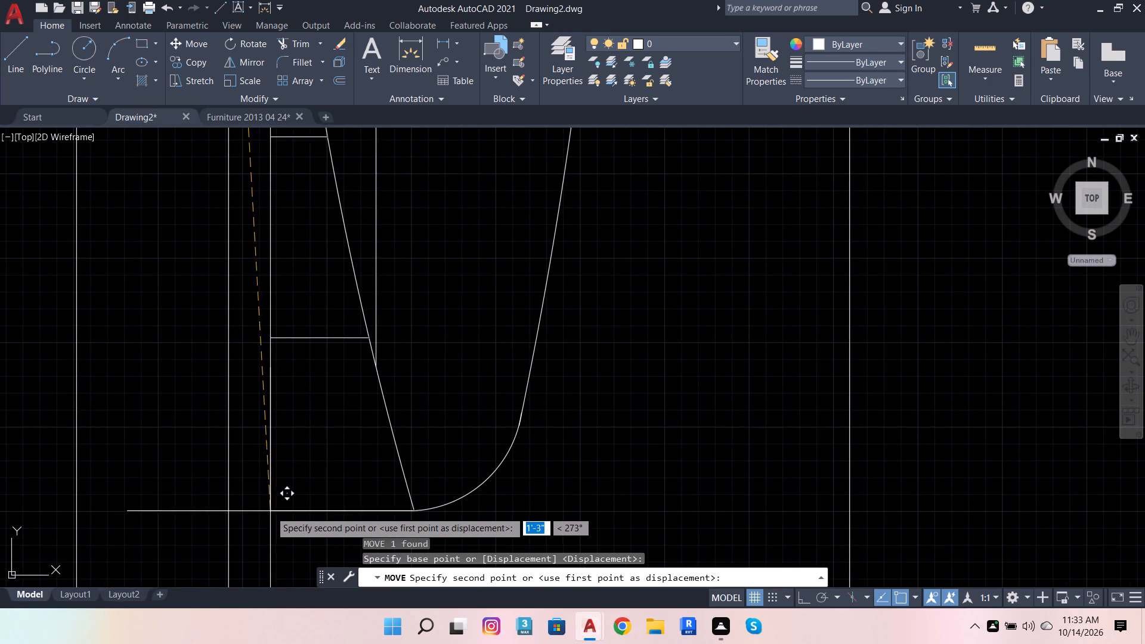
pyautogui.click(249, 527)
pyautogui.scroll(-5, 366, 437)
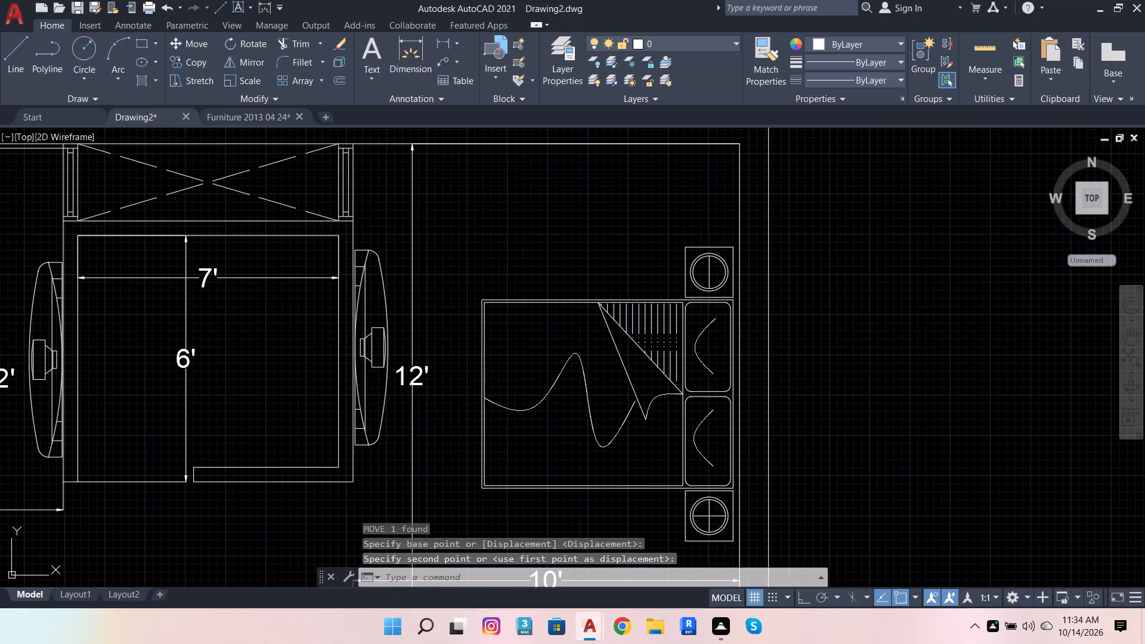
pyautogui.scroll(-2, 493, 352)
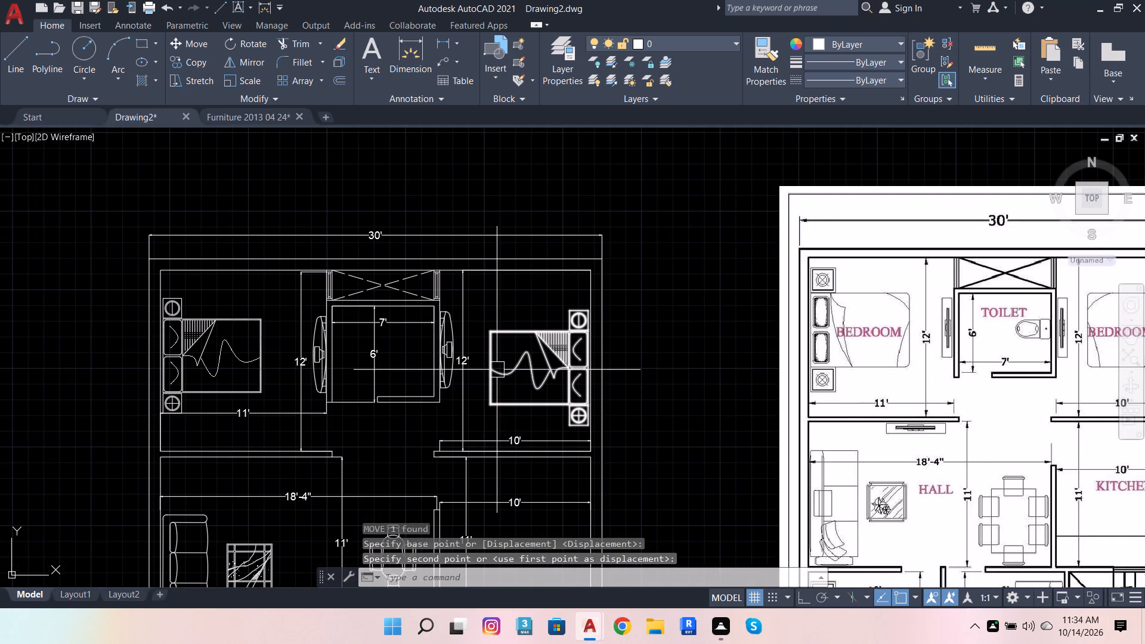
pyautogui.press('Escape')
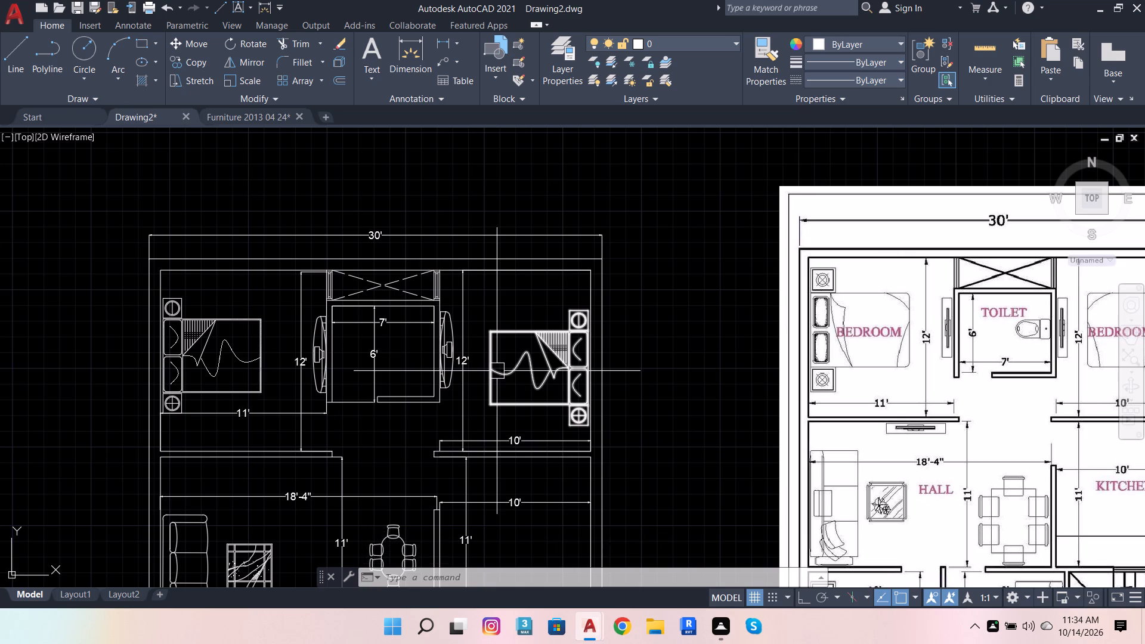
# Set the default text size (TEXTSIZE) to 6.
pyautogui.scroll(-3, 497, 317)
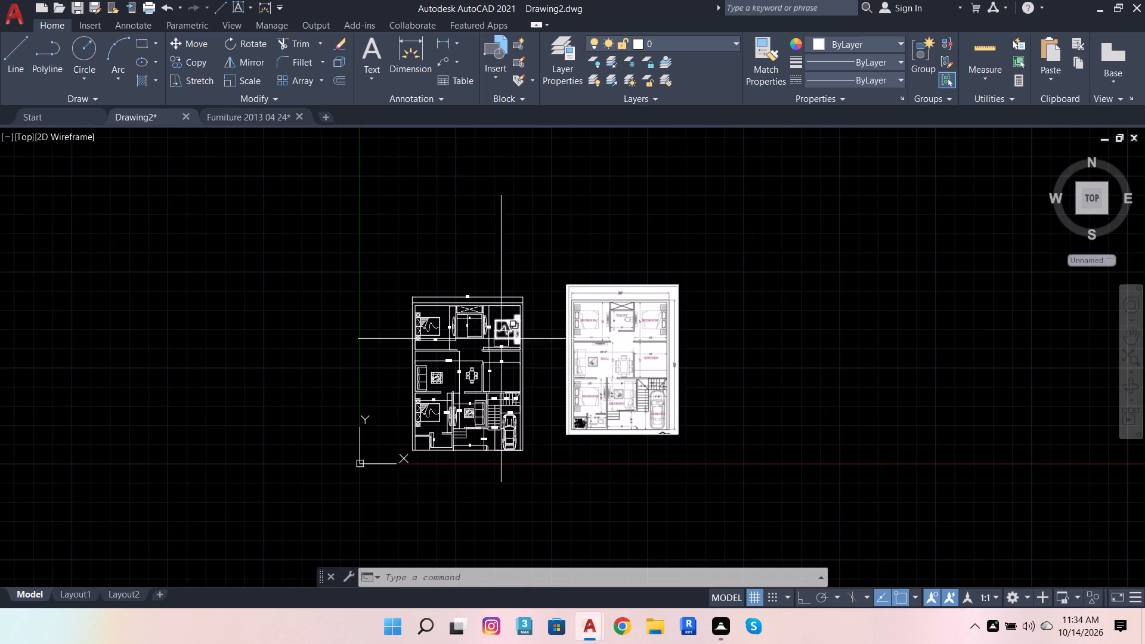
pyautogui.scroll(3, 643, 410)
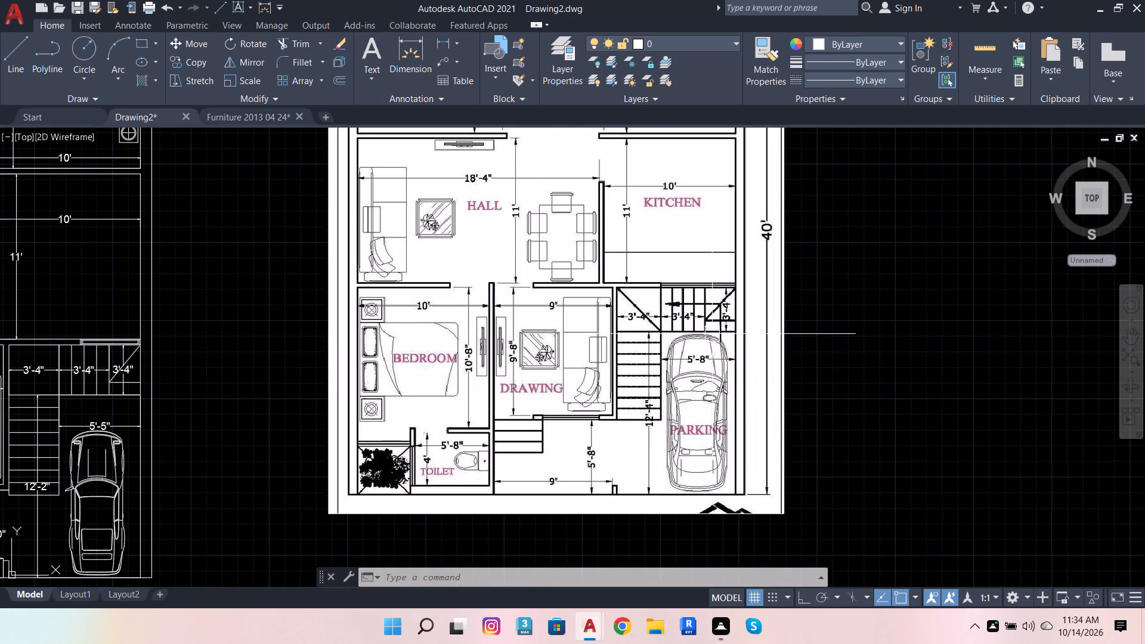
pyautogui.scroll(-1, 689, 321)
pyautogui.scroll(-1, 781, 361)
pyautogui.scroll(2, 372, 243)
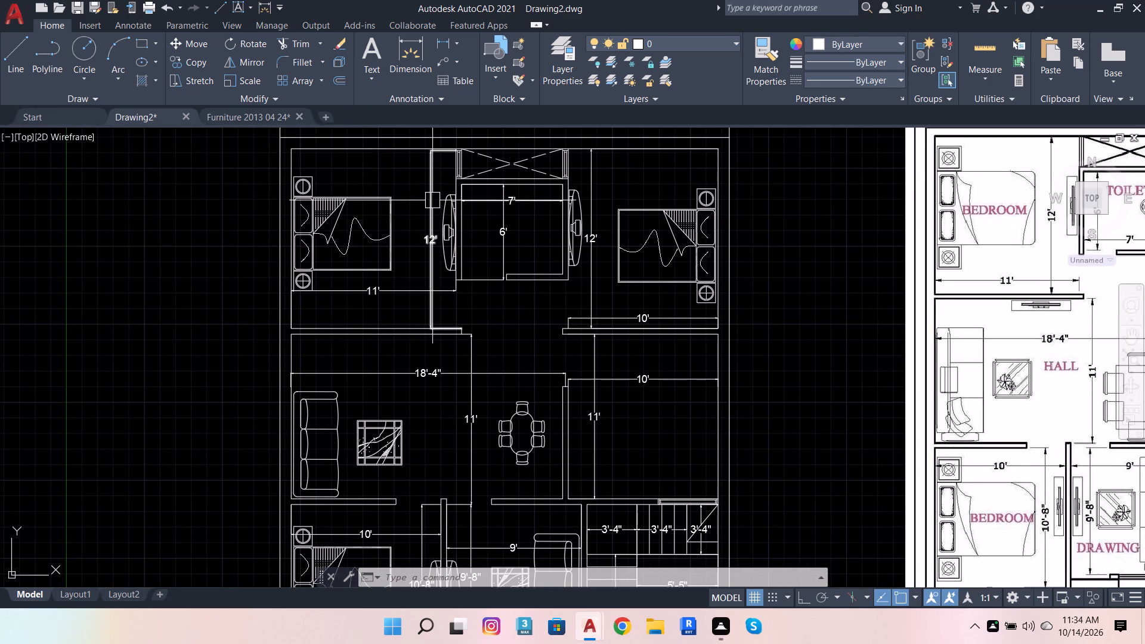
pyautogui.press('t')
pyautogui.press('e')
pyautogui.press('x')
pyautogui.click(496, 231)
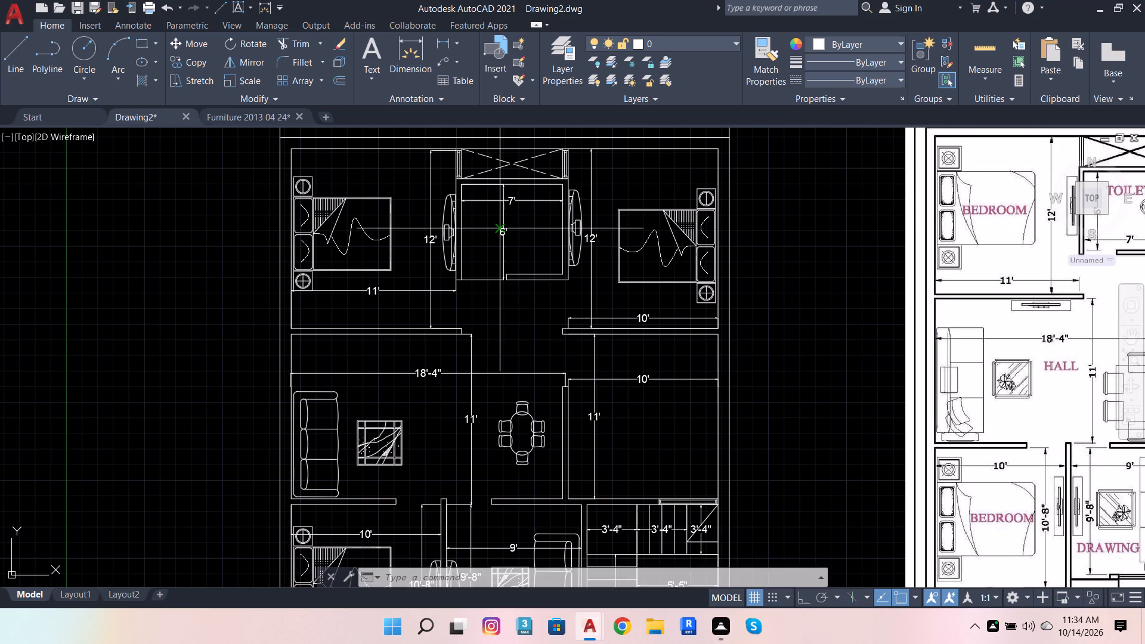
pyautogui.click(654, 577)
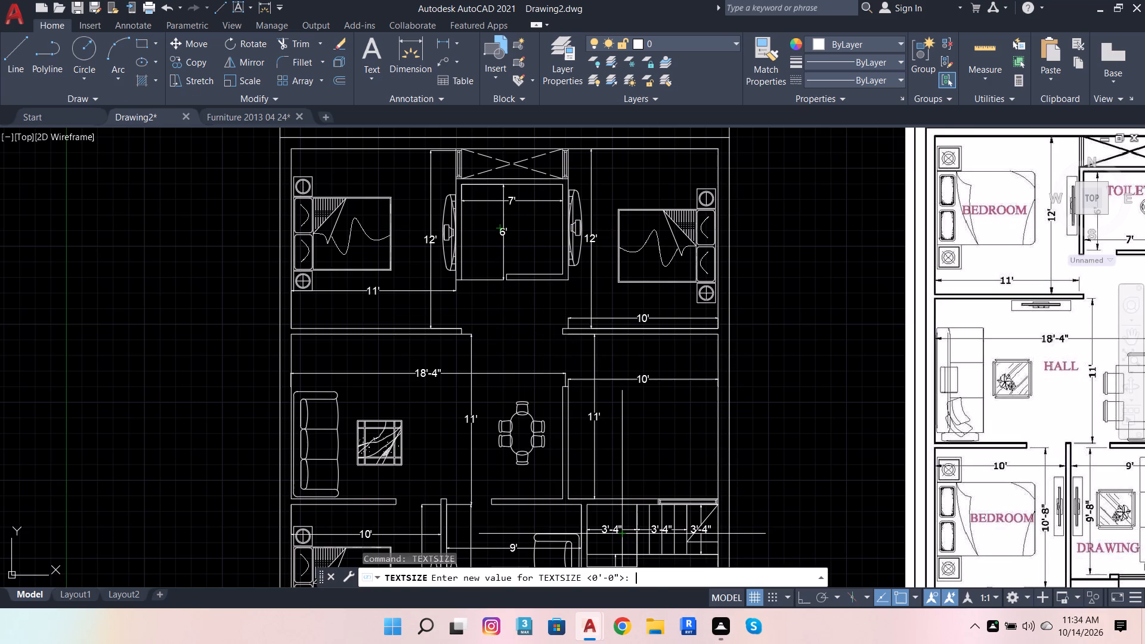
pyautogui.press('6')
pyautogui.press('Return')
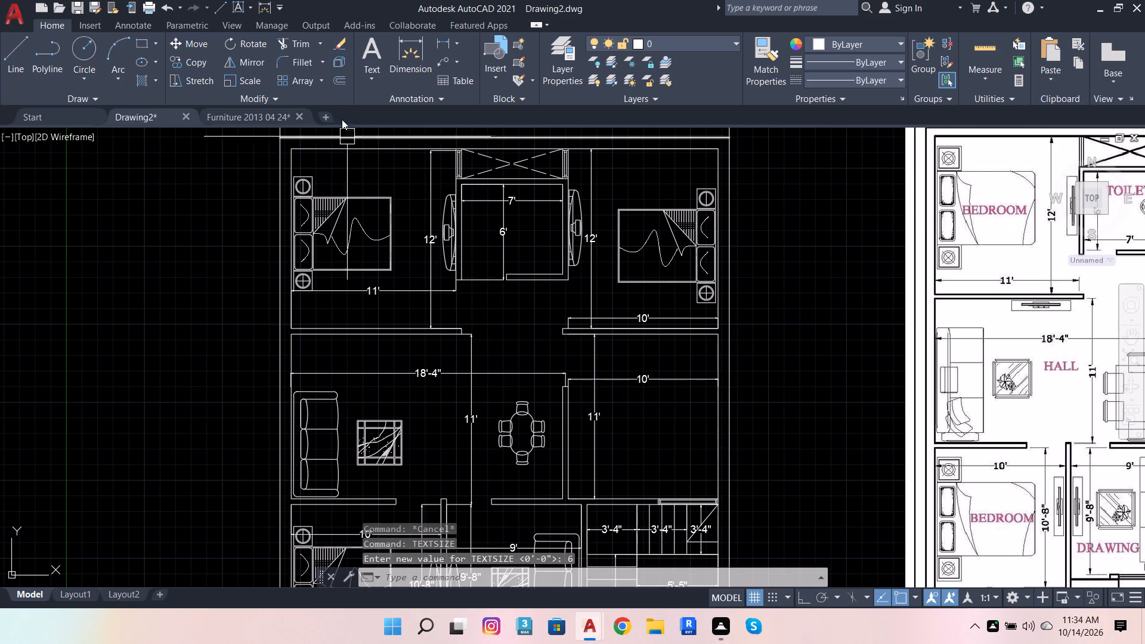
# Create a centre-aligned multiline text box just below the 11' dimension in the 11' bedroom.
pyautogui.click(364, 60)
pyautogui.scroll(-1, 414, 296)
pyautogui.scroll(2, 394, 298)
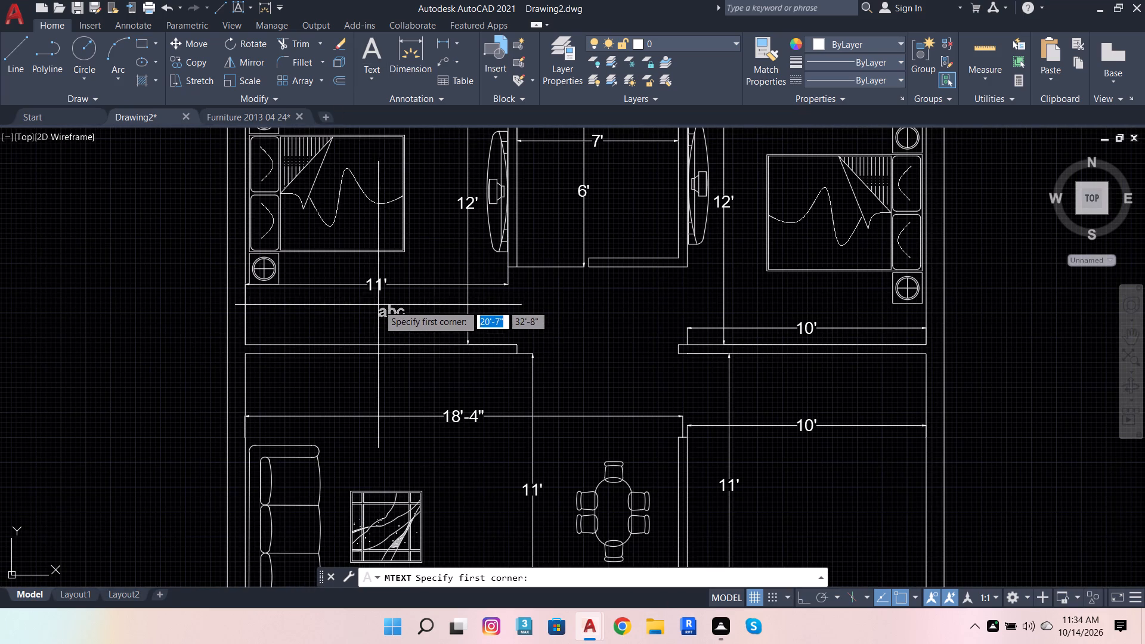
pyautogui.click(324, 304)
pyautogui.click(442, 326)
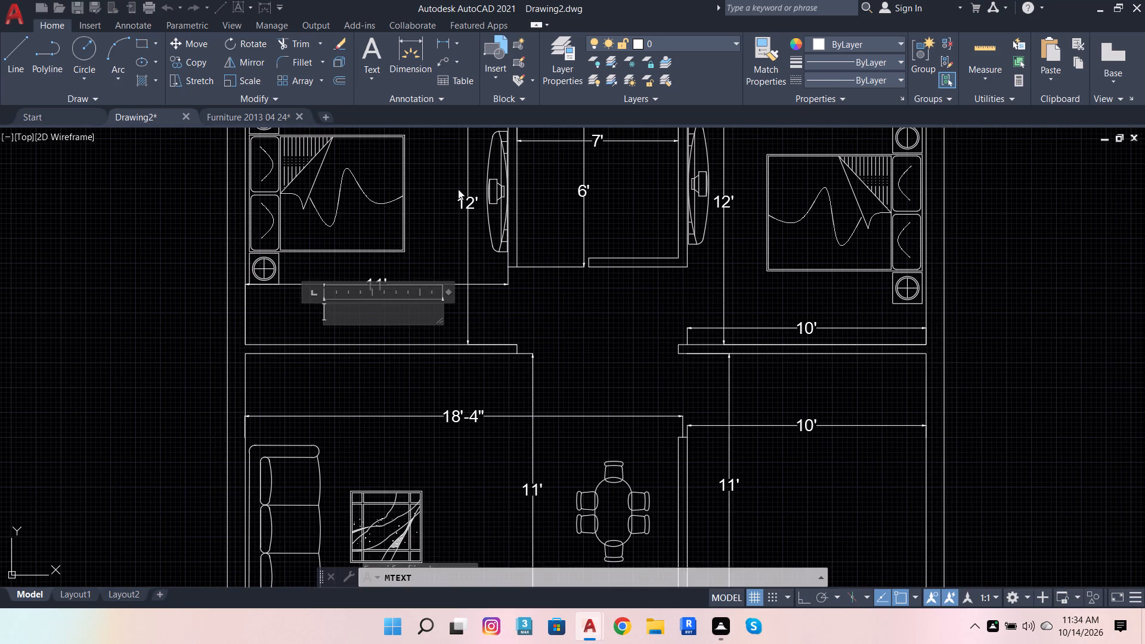
pyautogui.click(585, 78)
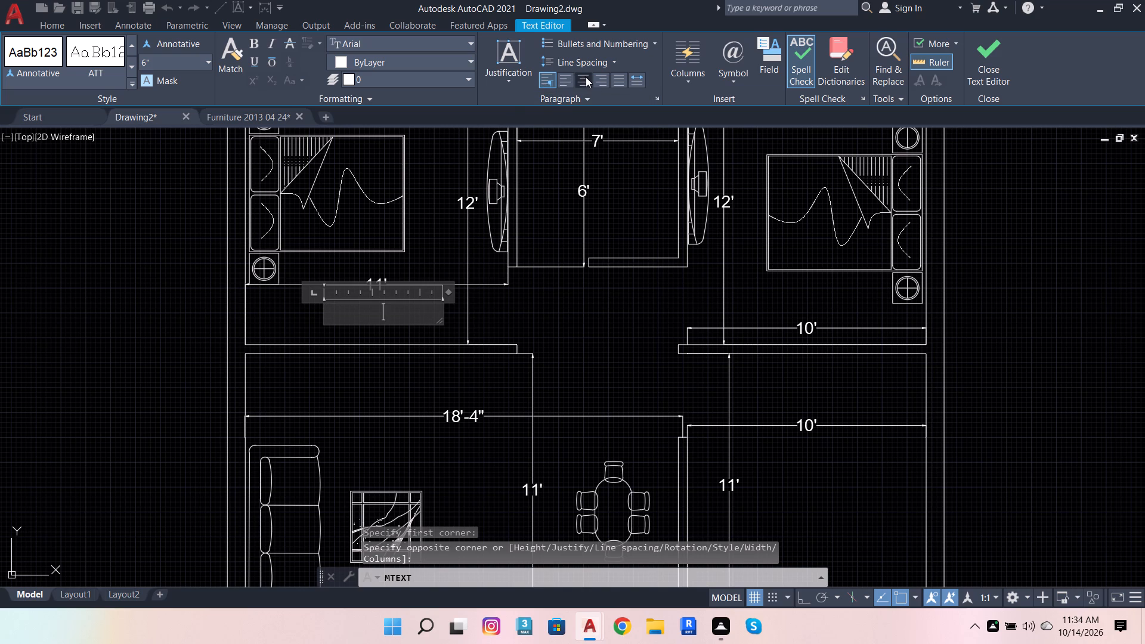
pyautogui.scroll(-2, 493, 309)
pyautogui.scroll(2, 462, 290)
pyautogui.scroll(1, 429, 326)
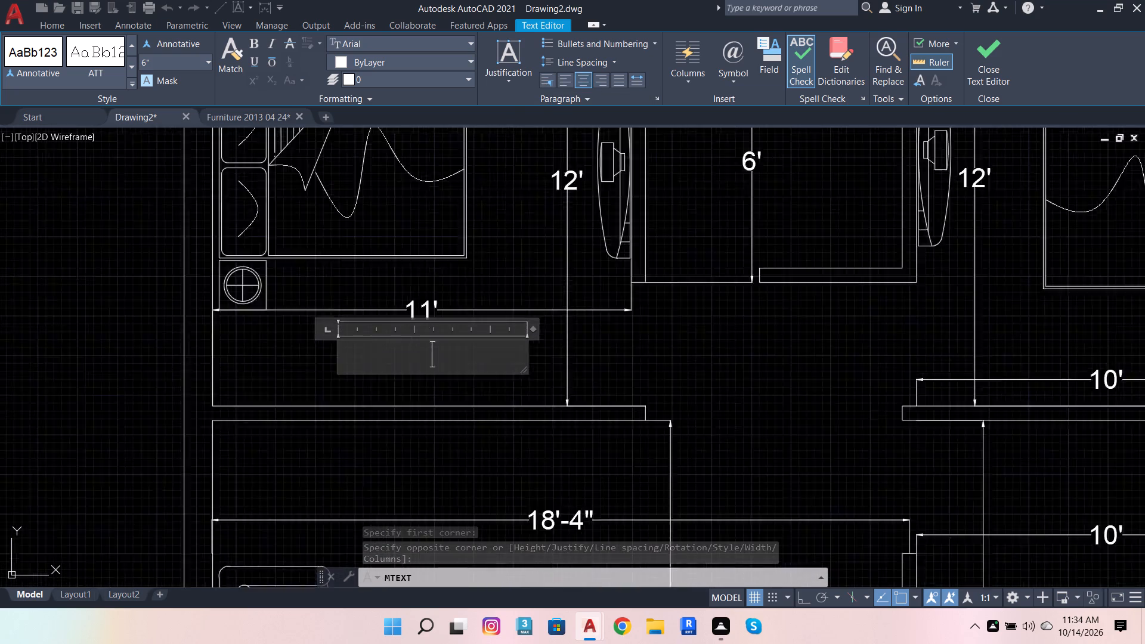
pyautogui.scroll(2, 425, 340)
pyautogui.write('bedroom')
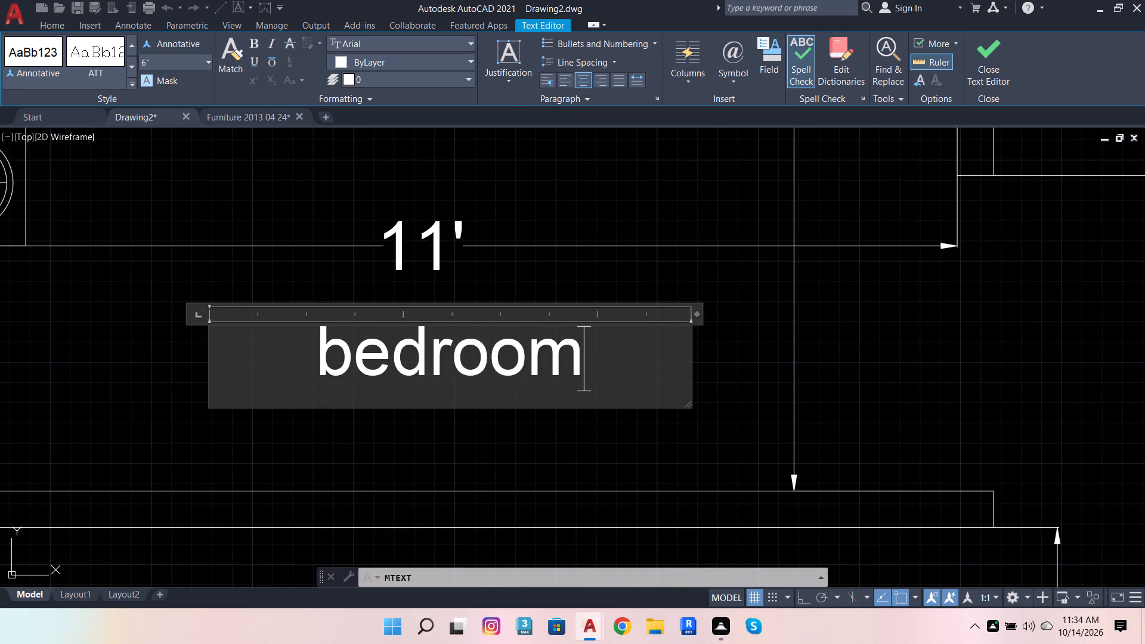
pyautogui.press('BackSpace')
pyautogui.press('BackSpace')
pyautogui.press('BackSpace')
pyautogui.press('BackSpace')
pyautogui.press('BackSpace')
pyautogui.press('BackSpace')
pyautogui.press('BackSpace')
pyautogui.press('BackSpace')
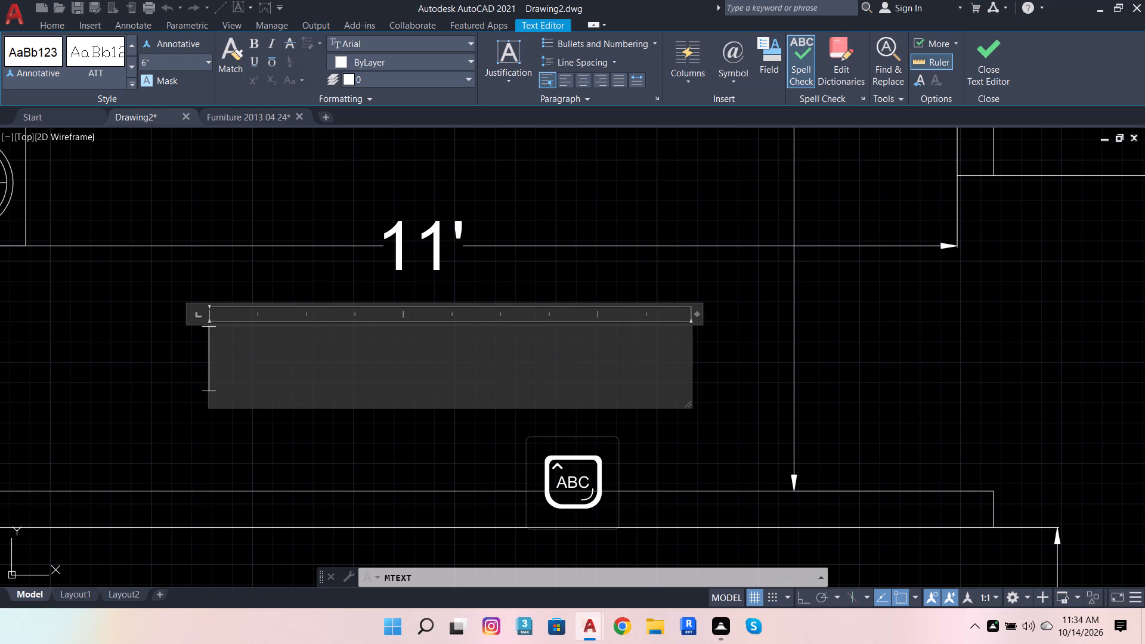
# Enter the room label BEDROOM in capitals in the text box and finish editing the text.
pyautogui.write('BEDROOM')
pyautogui.press('Return')
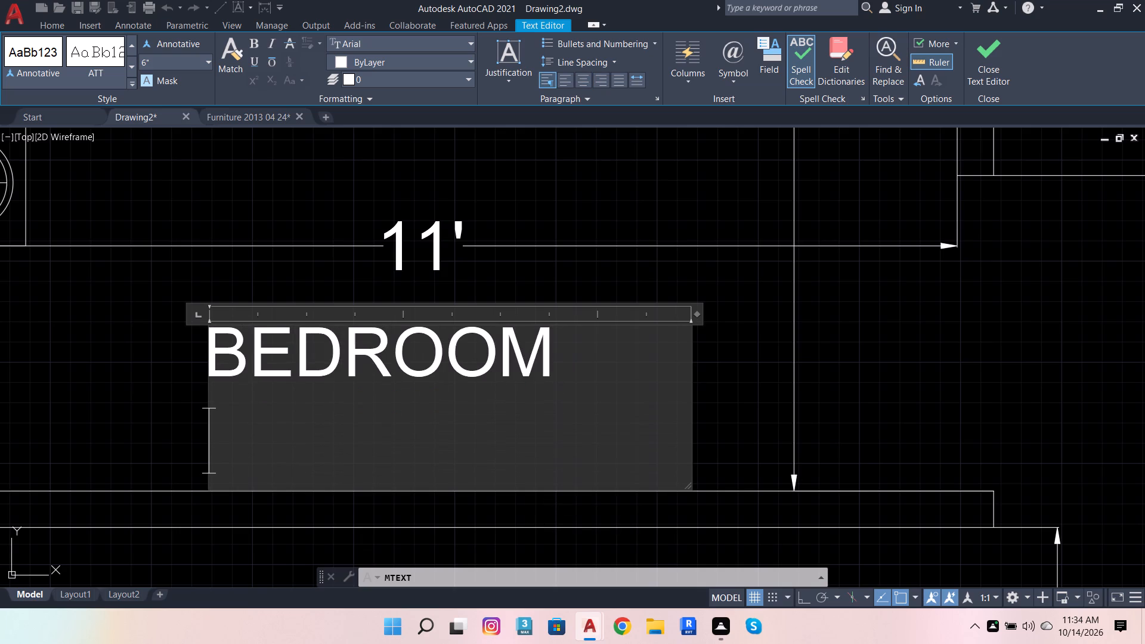
pyautogui.scroll(-5, 467, 362)
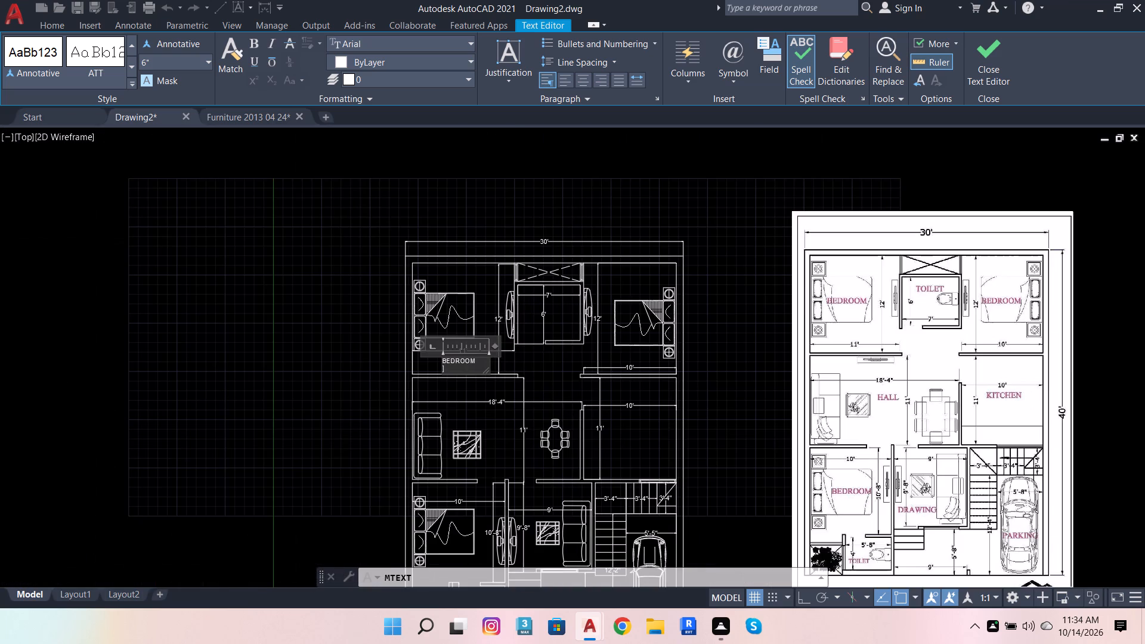
pyautogui.click(475, 366)
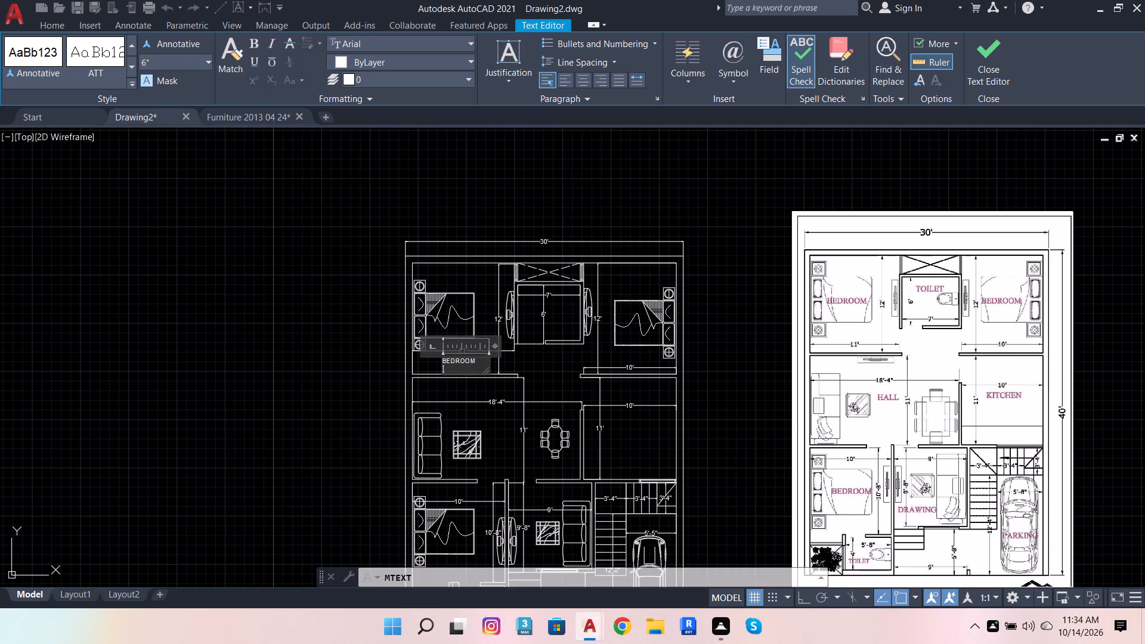
pyautogui.click(258, 376)
# Move the BEDROOM label from below the 11' dimension up onto the bed in the 11' bedroom.
pyautogui.scroll(2, 464, 343)
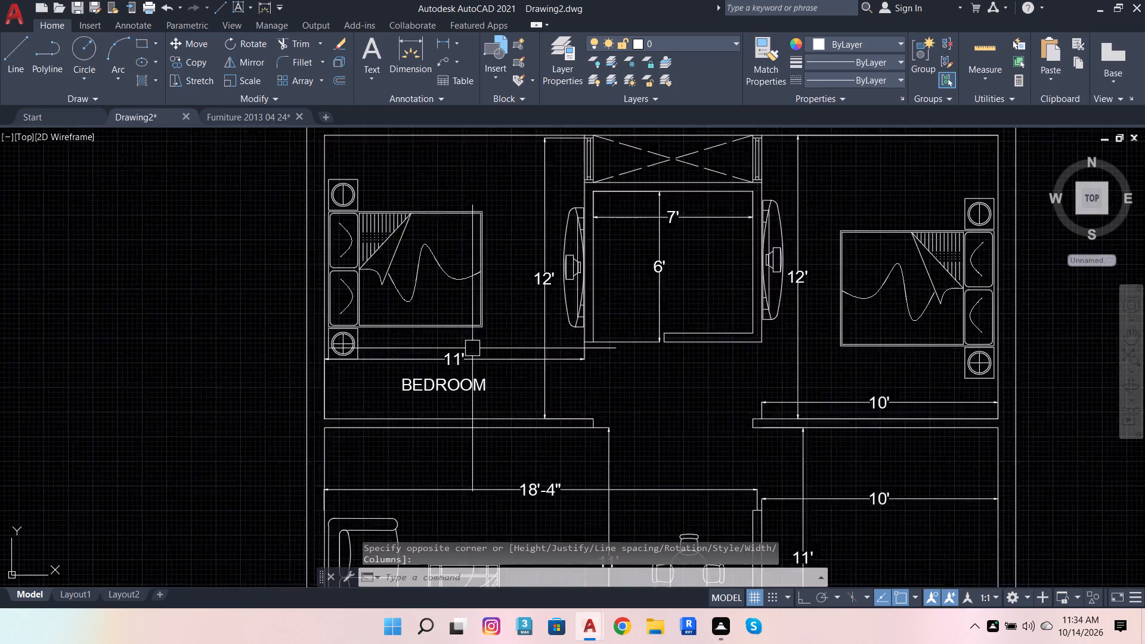
pyautogui.scroll(1, 472, 348)
pyautogui.click(475, 403)
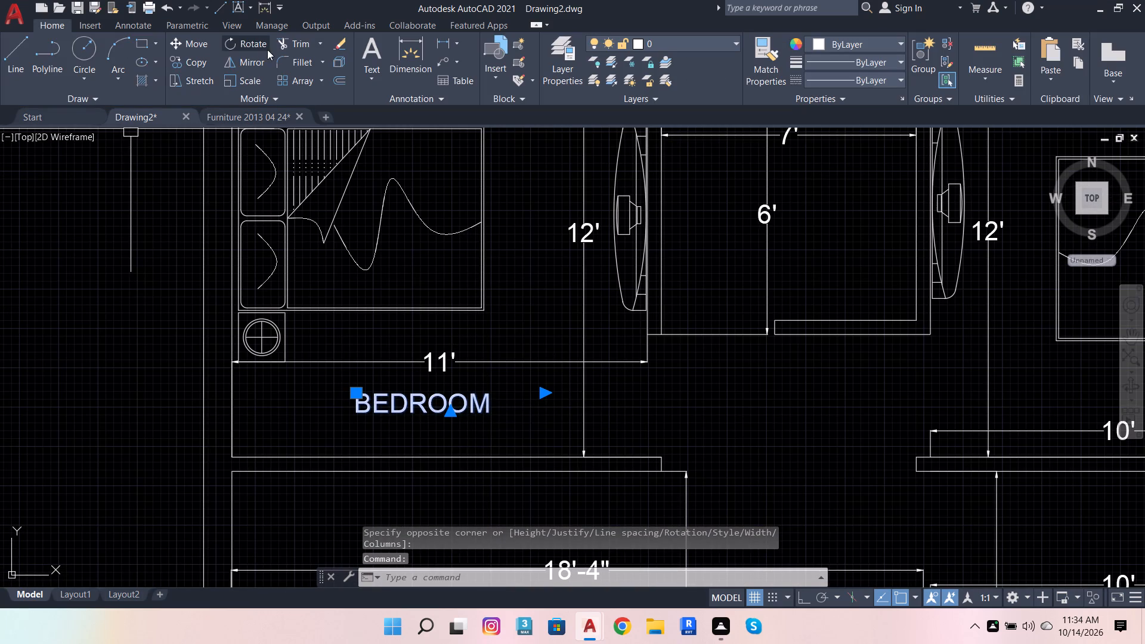
pyautogui.click(201, 41)
pyautogui.click(379, 408)
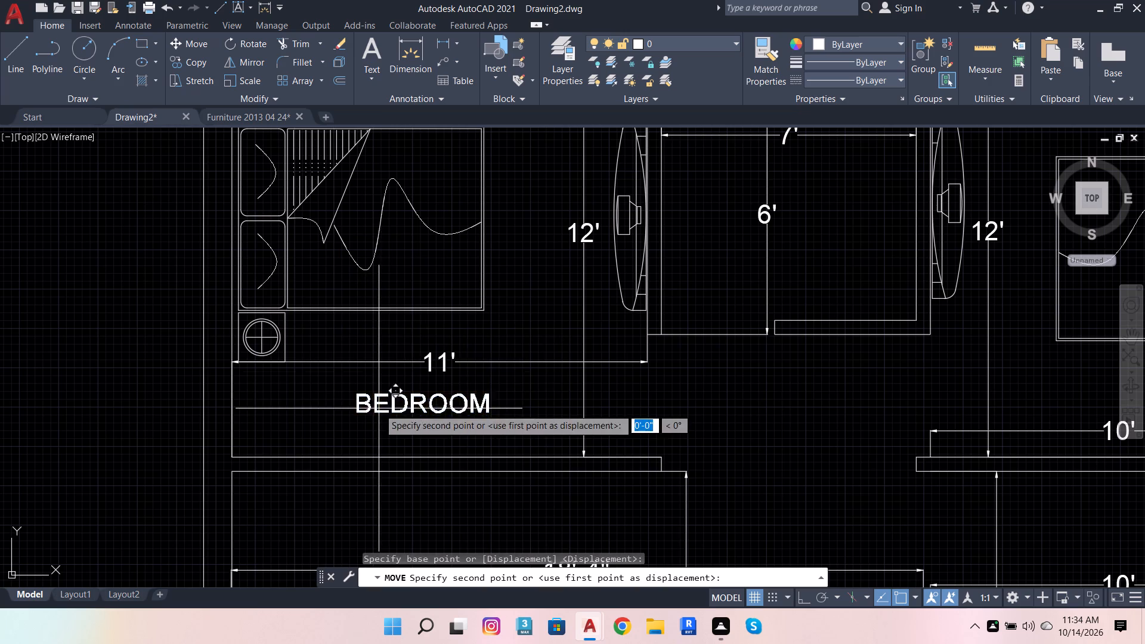
pyautogui.click(361, 226)
# Copy the BEDROOM label onto the beds of the upper 10' bedroom and the lower 10' bedroom.
pyautogui.click(353, 219)
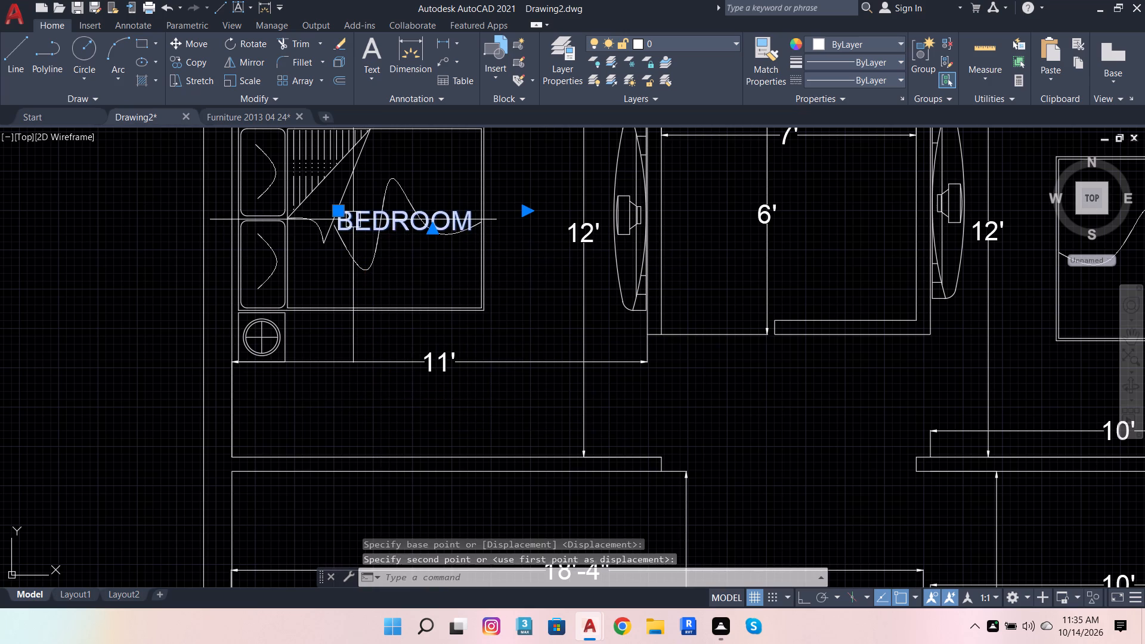
pyautogui.click(178, 63)
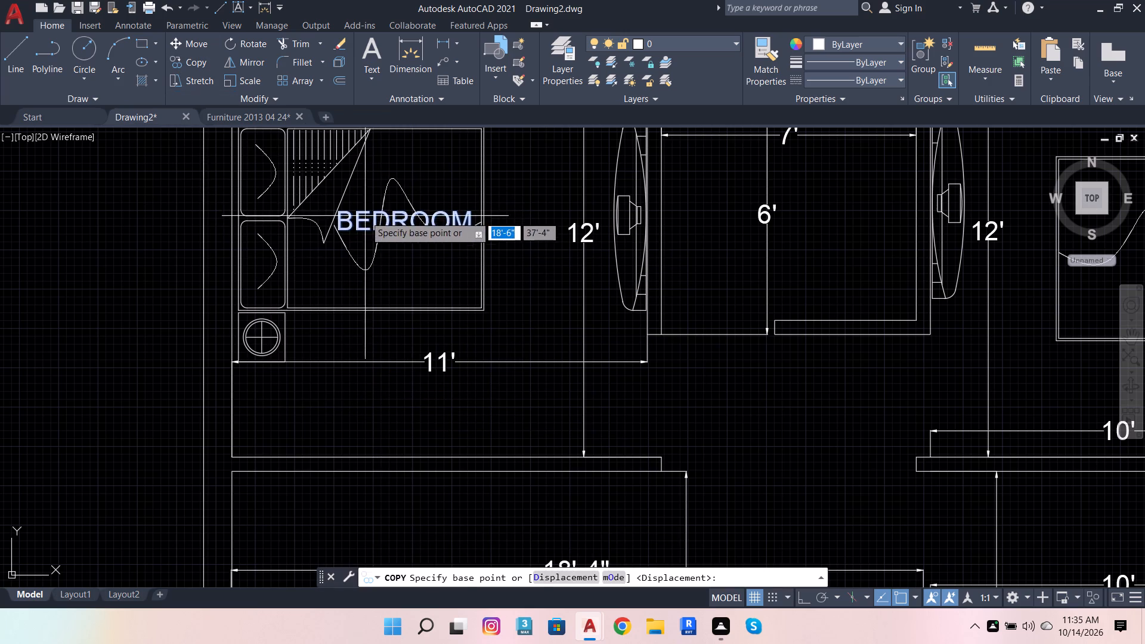
pyautogui.click(369, 217)
pyautogui.scroll(-2, 198, 260)
pyautogui.scroll(2, 584, 256)
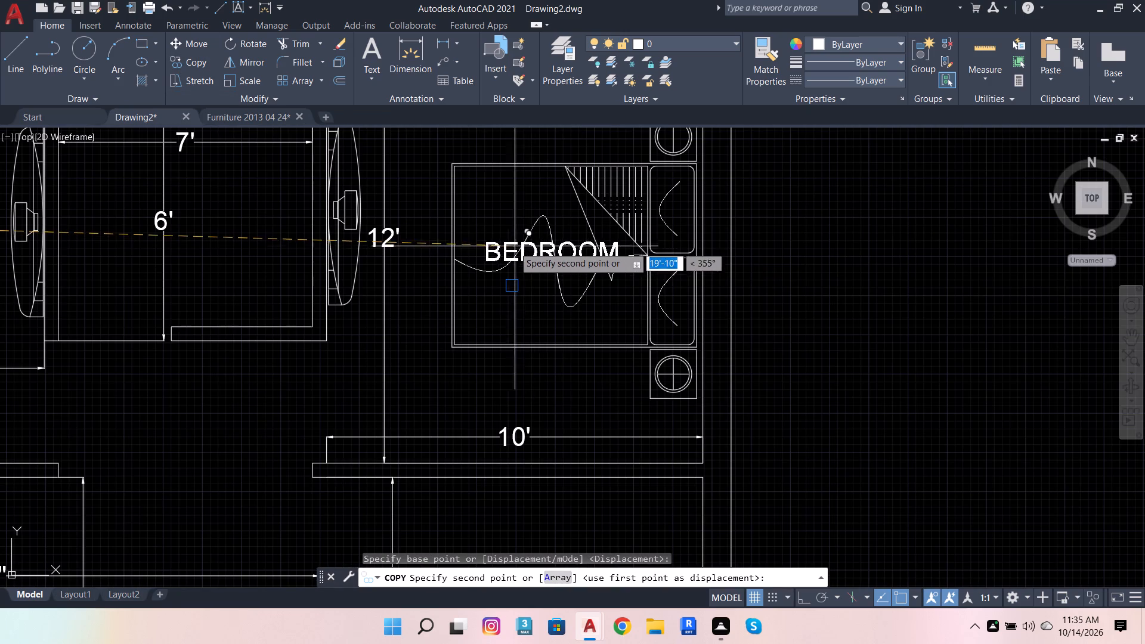
pyautogui.click(507, 243)
pyautogui.scroll(-4, 549, 221)
pyautogui.scroll(3, 400, 364)
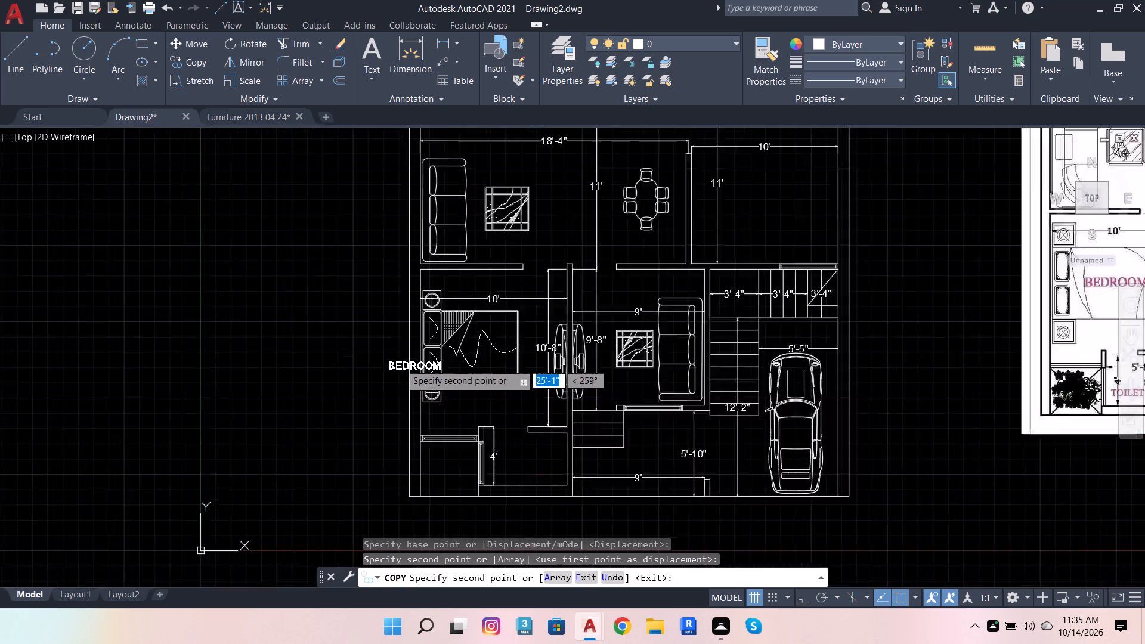
pyautogui.scroll(3, 469, 340)
pyautogui.click(561, 336)
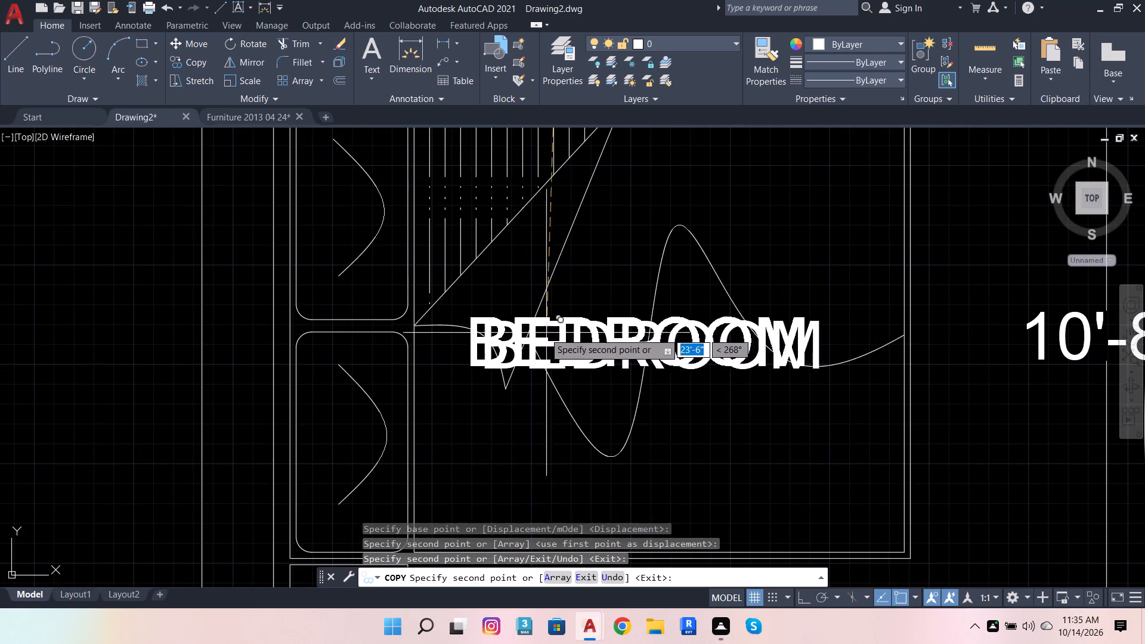
pyautogui.scroll(-4, 535, 335)
pyautogui.press('Escape')
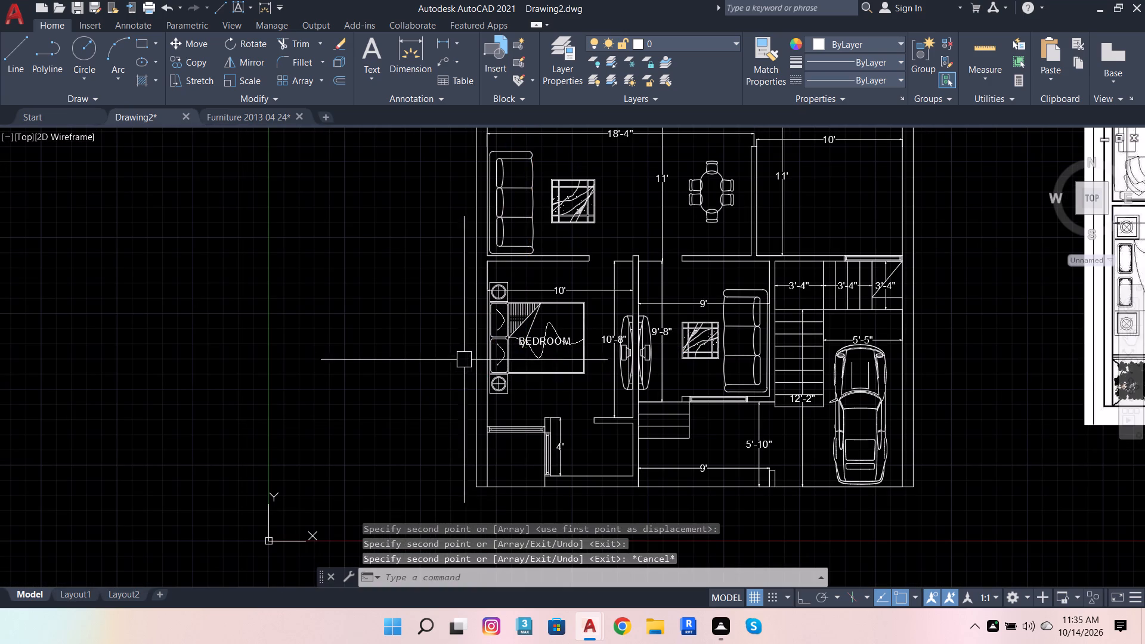
# Add a centre-aligned multiline text label HALL just below the 18'-4" dimension, between the coffee table and the dining set.
pyautogui.scroll(-2, 440, 391)
pyautogui.scroll(3, 609, 290)
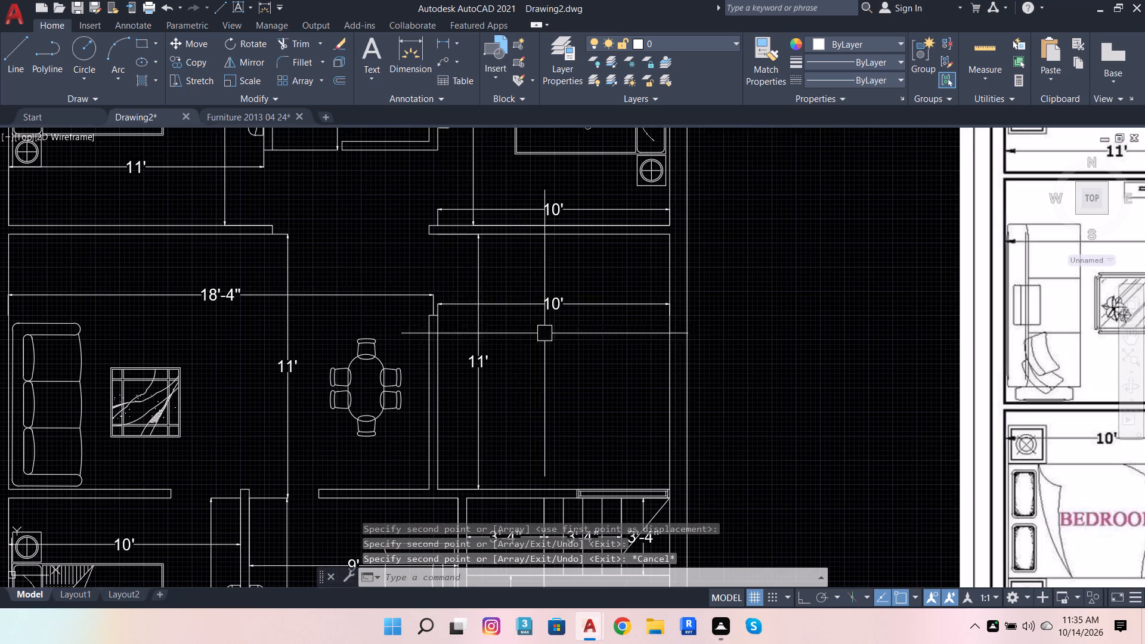
pyautogui.click(363, 55)
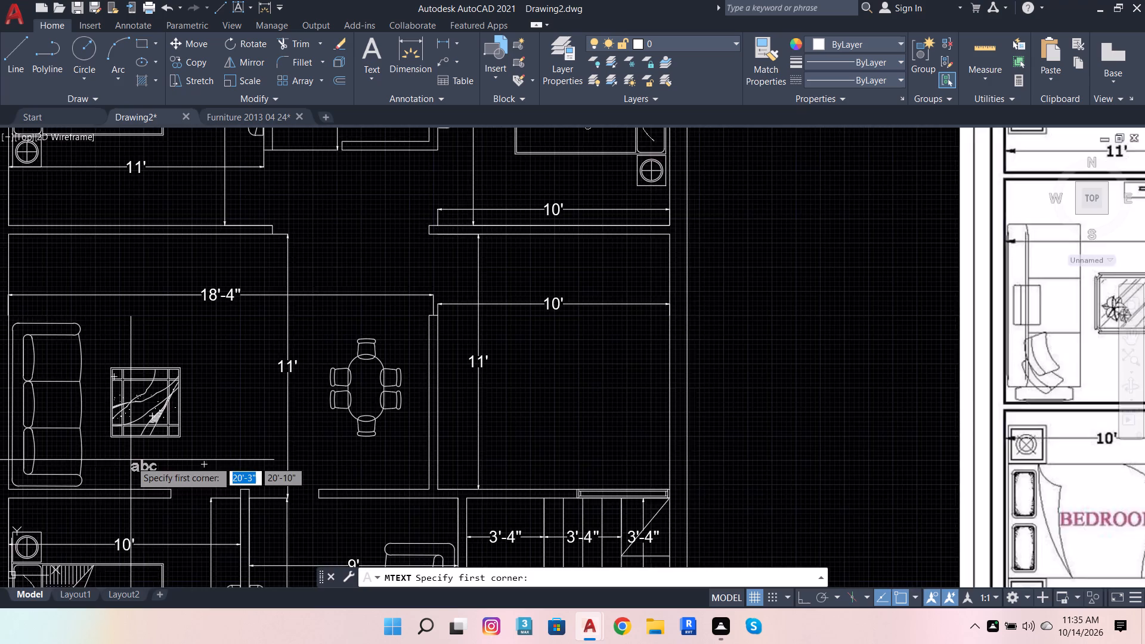
pyautogui.scroll(1, 131, 460)
pyautogui.scroll(2, 211, 321)
pyautogui.click(233, 166)
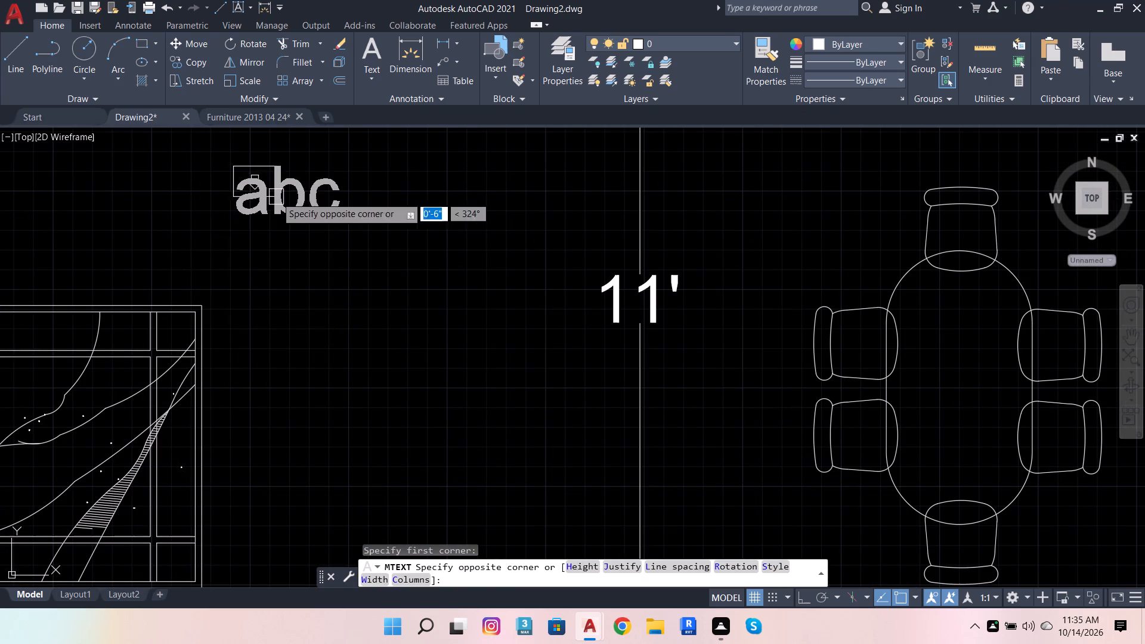
pyautogui.click(580, 237)
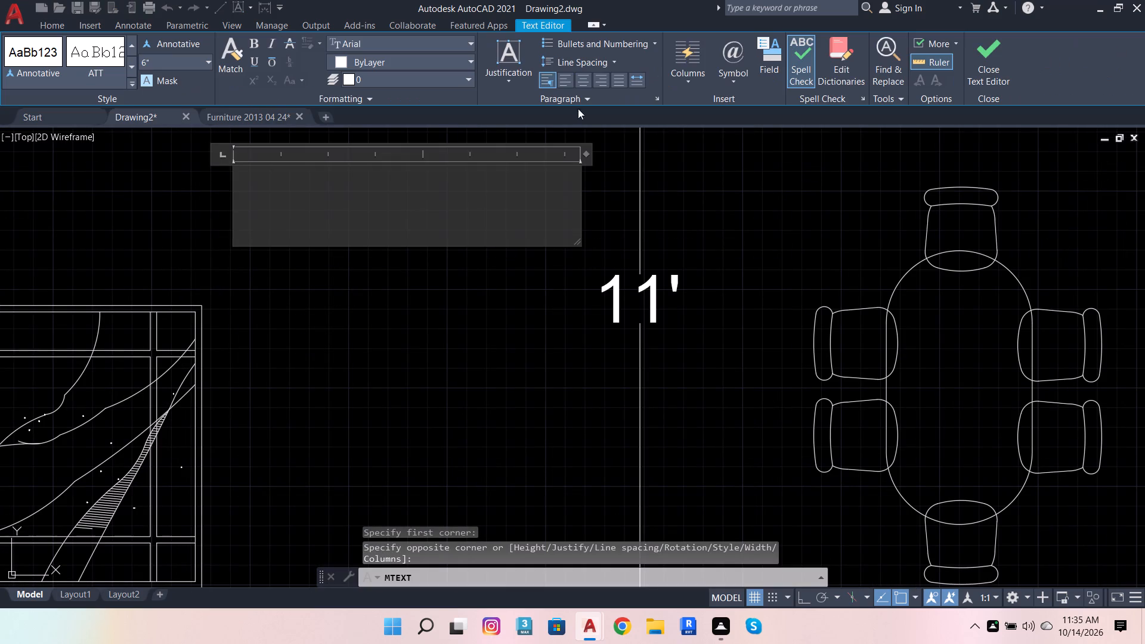
pyautogui.click(583, 76)
pyautogui.write('HALL')
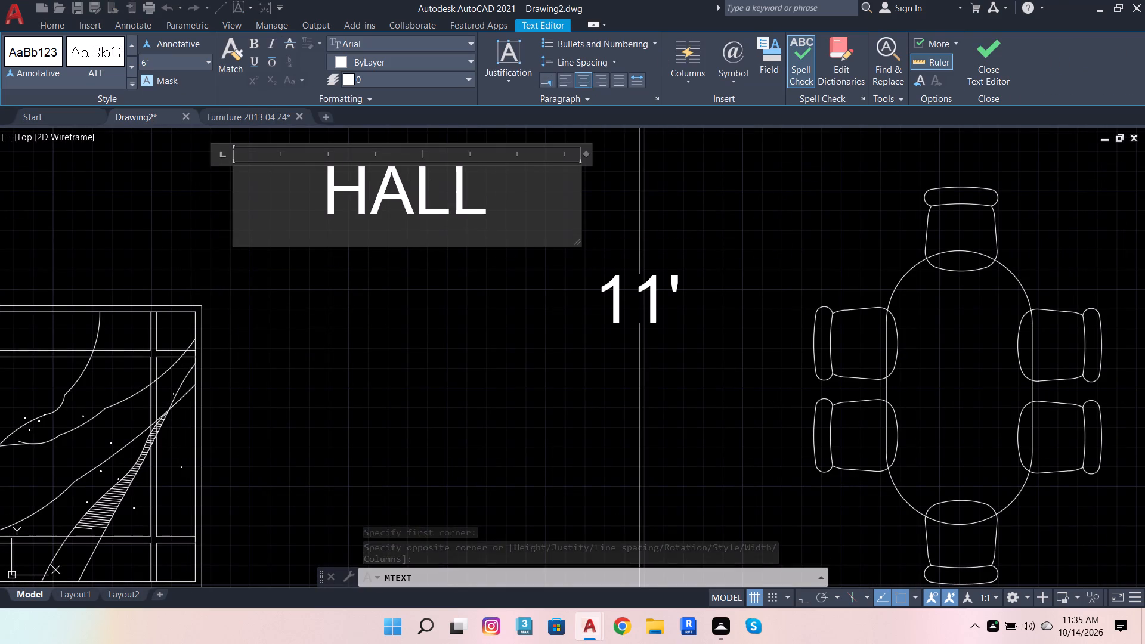
pyautogui.click(466, 275)
# Add a multiline text label KITCHEN below the 10' dimension in the empty room beside the dining area.
pyautogui.scroll(-4, 462, 275)
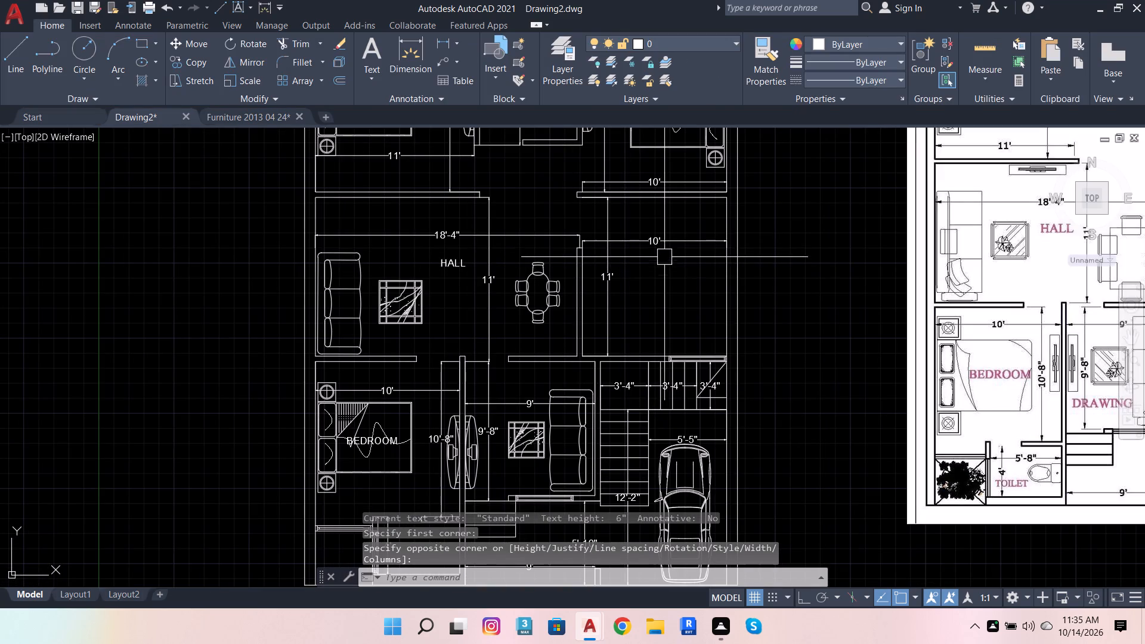
pyautogui.click(378, 44)
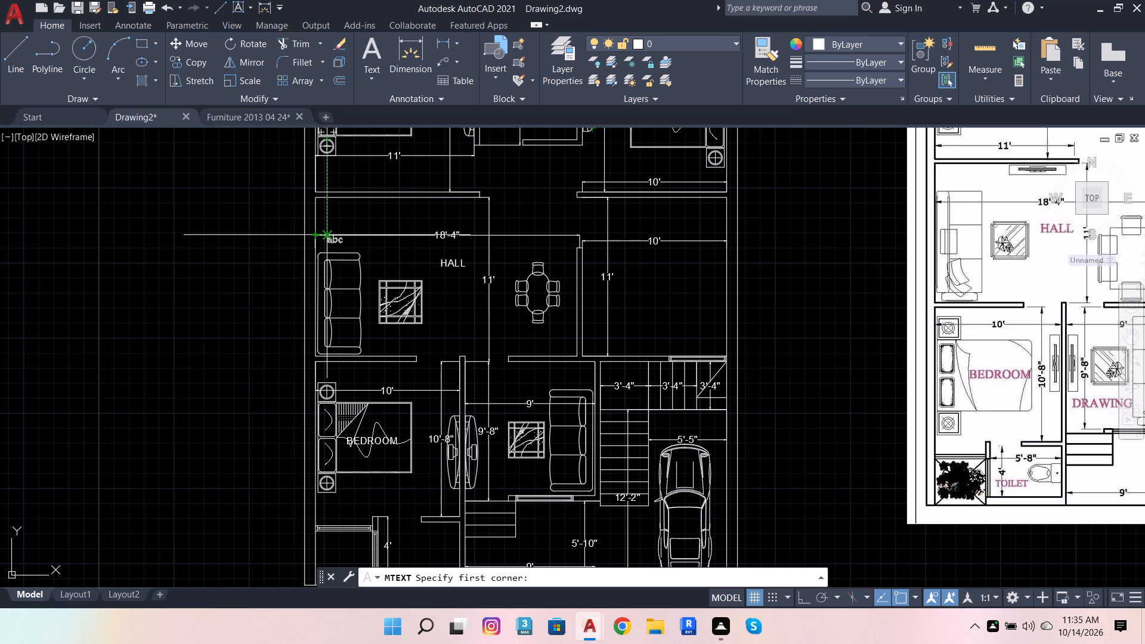
pyautogui.click(630, 264)
pyautogui.click(709, 289)
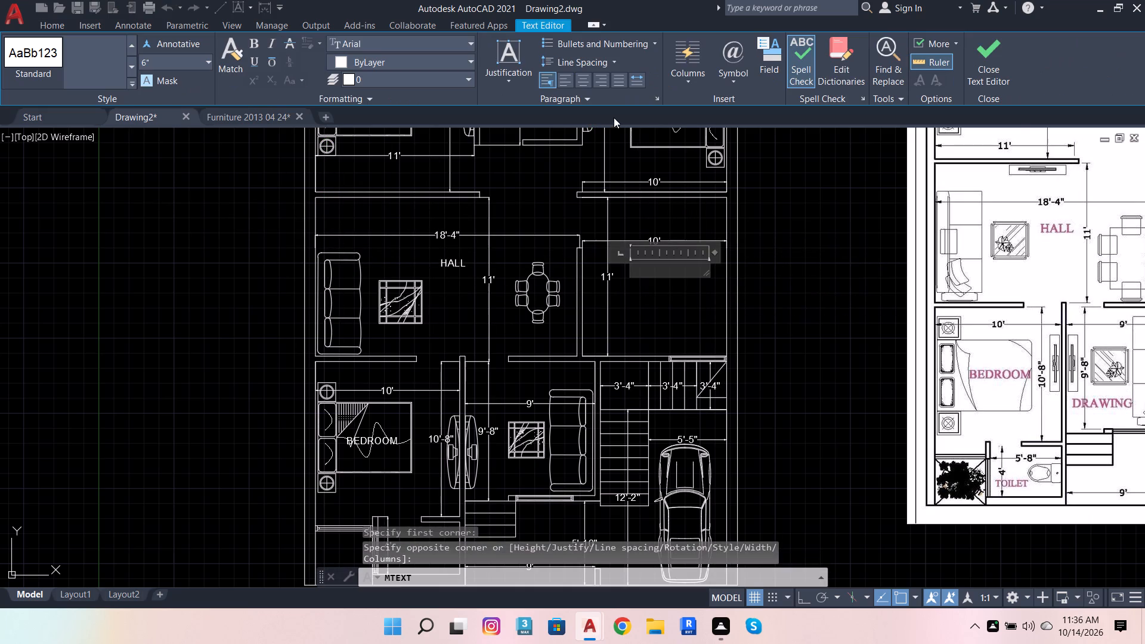
pyautogui.scroll(-1, 543, 299)
pyautogui.scroll(1, 605, 286)
pyautogui.scroll(-1, 605, 286)
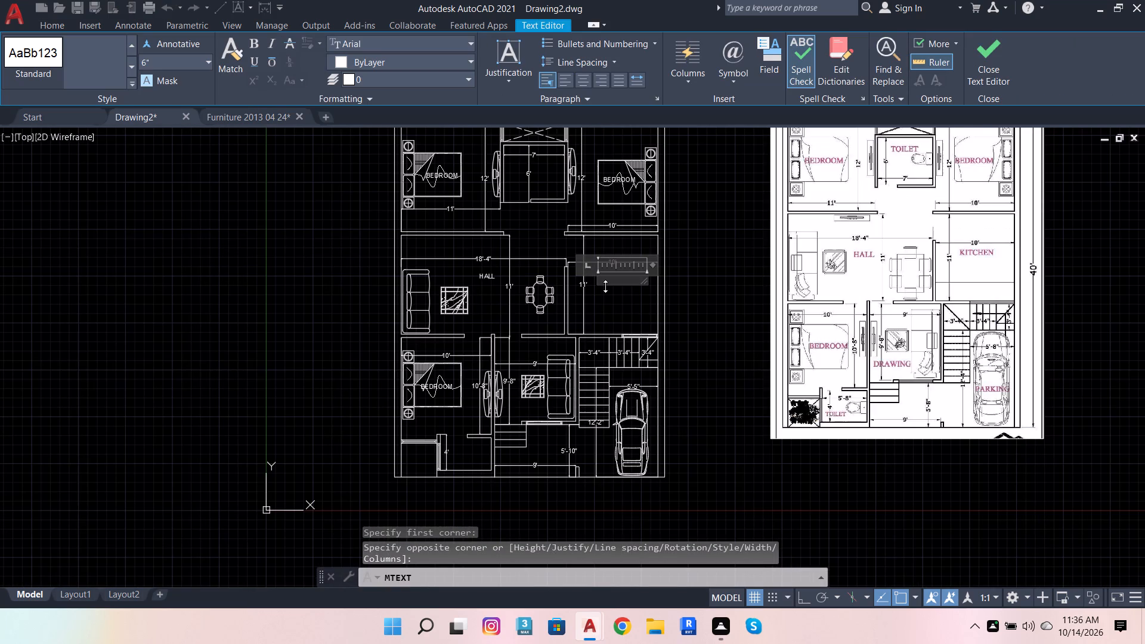
pyautogui.write('KI')
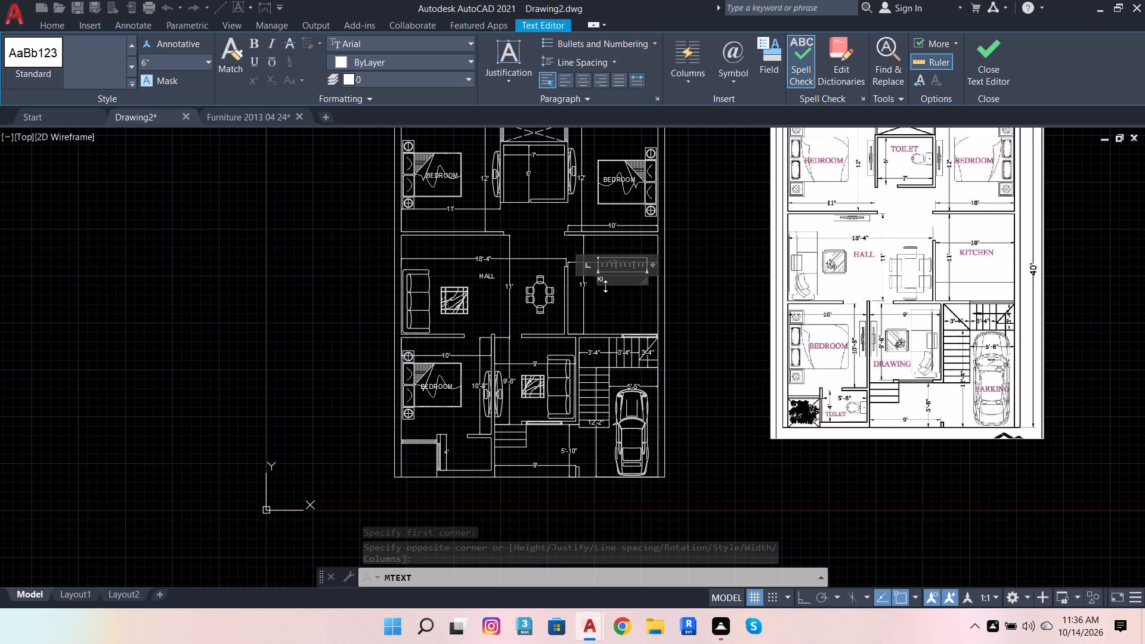
pyautogui.write('TCHEN')
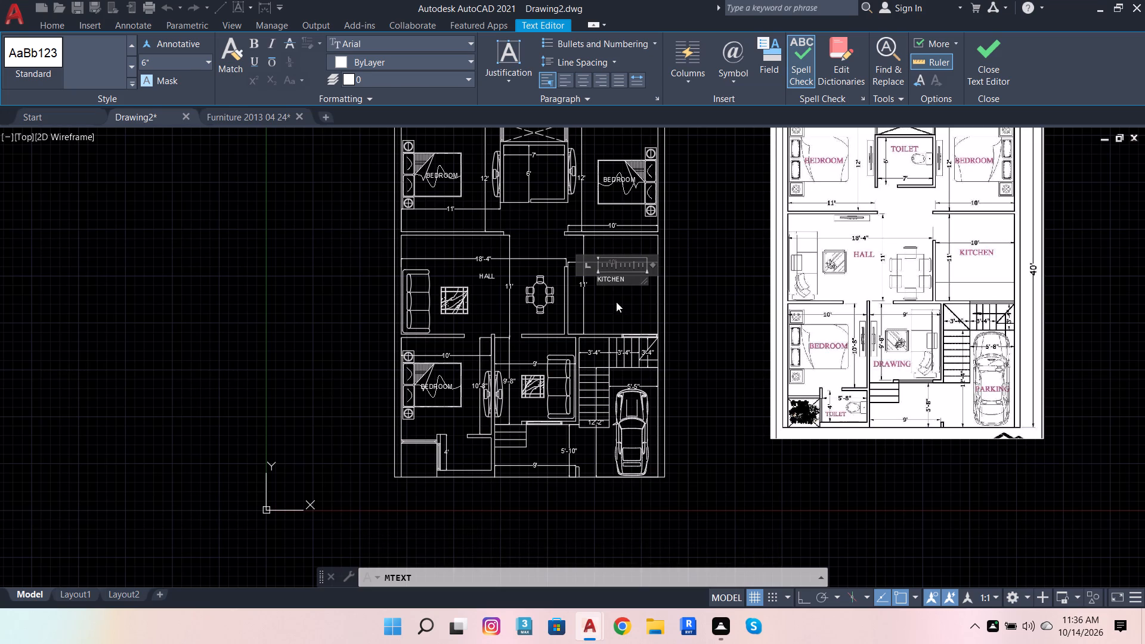
pyautogui.click(616, 302)
# Add a multiline text label DRAWING below the coffee table in the 9' wide sitting room.
pyautogui.scroll(-1, 521, 306)
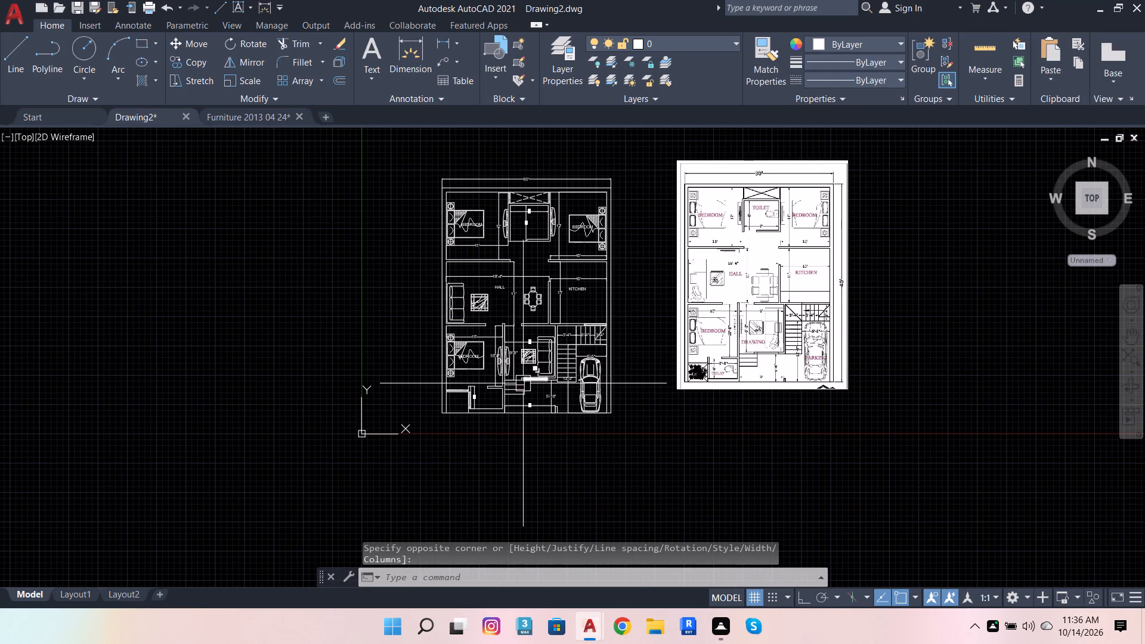
pyautogui.scroll(3, 539, 398)
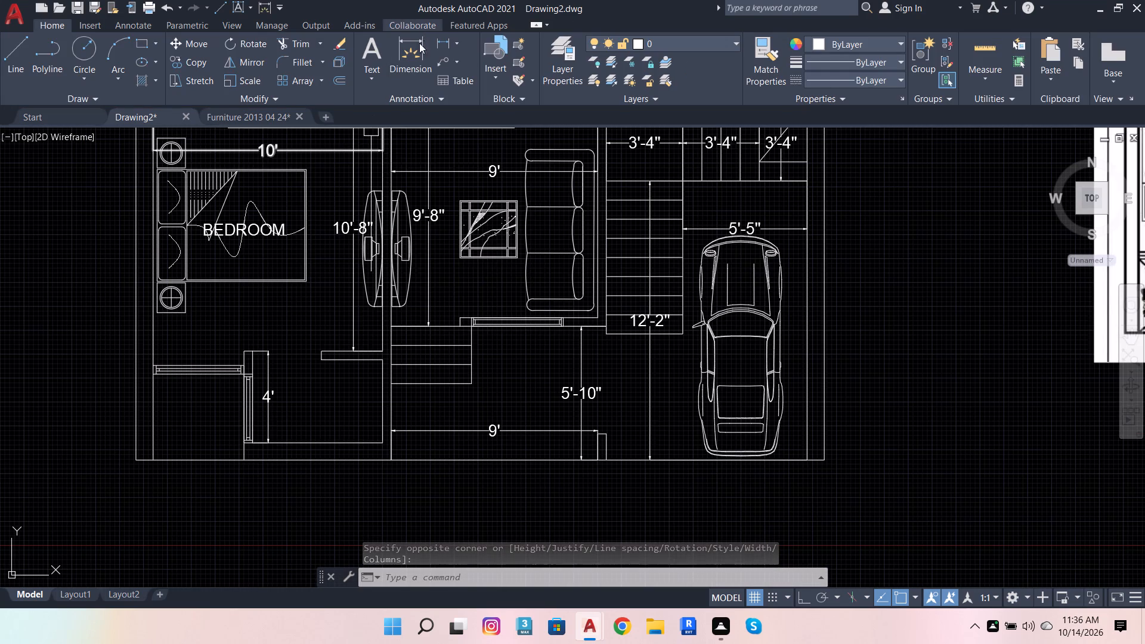
pyautogui.click(366, 53)
pyautogui.scroll(4, 432, 270)
pyautogui.click(398, 289)
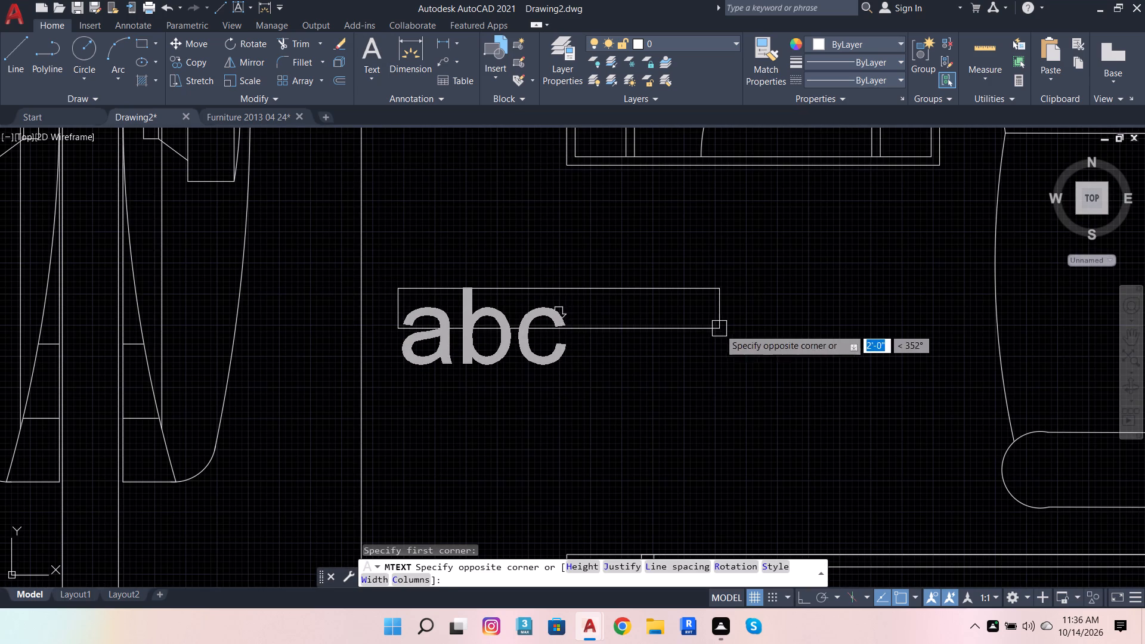
pyautogui.click(772, 361)
pyautogui.write('DRAWIN')
pyautogui.press('g')
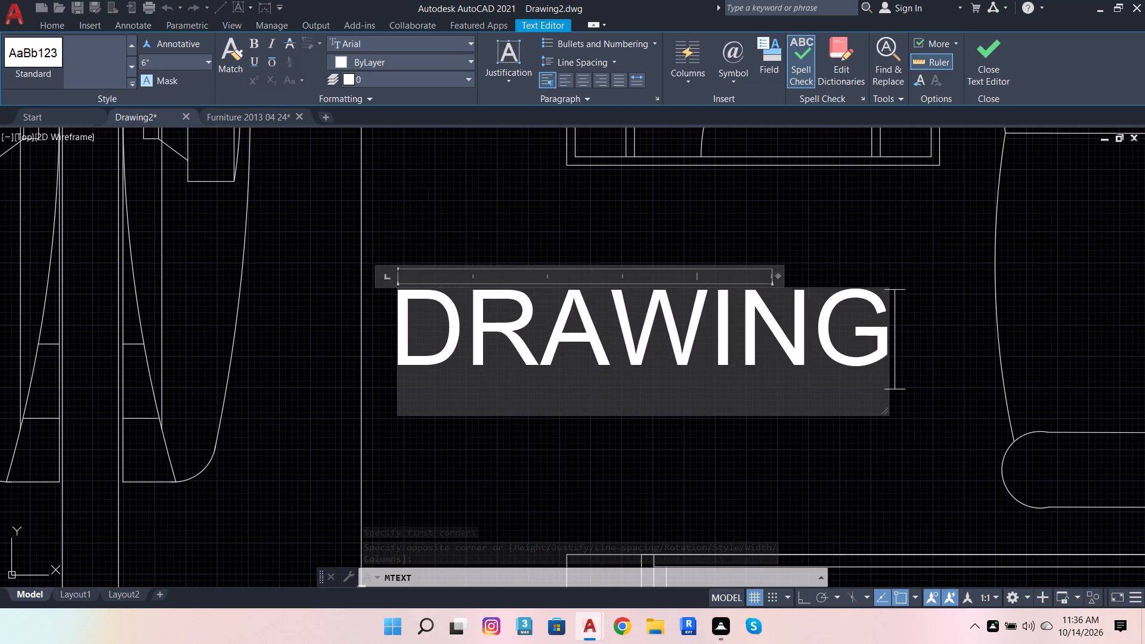
pyautogui.click(719, 493)
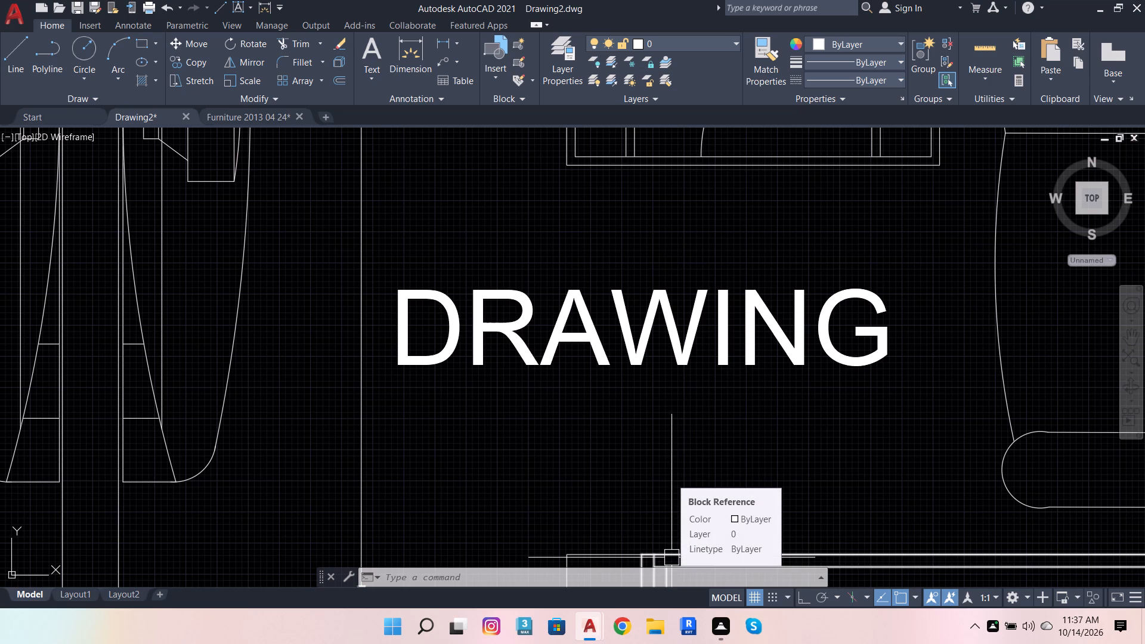
# Create a centre-aligned multiline text box across the middle of the parked car.
pyautogui.scroll(-5, 739, 447)
pyautogui.scroll(-2, 691, 464)
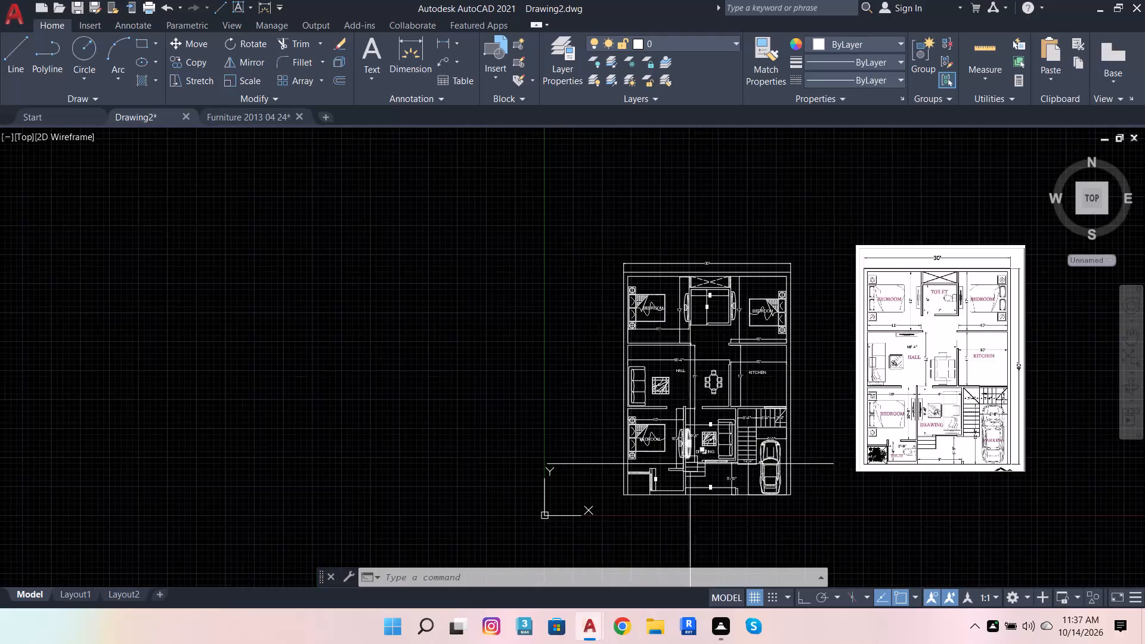
pyautogui.scroll(3, 1038, 446)
pyautogui.scroll(-2, 939, 445)
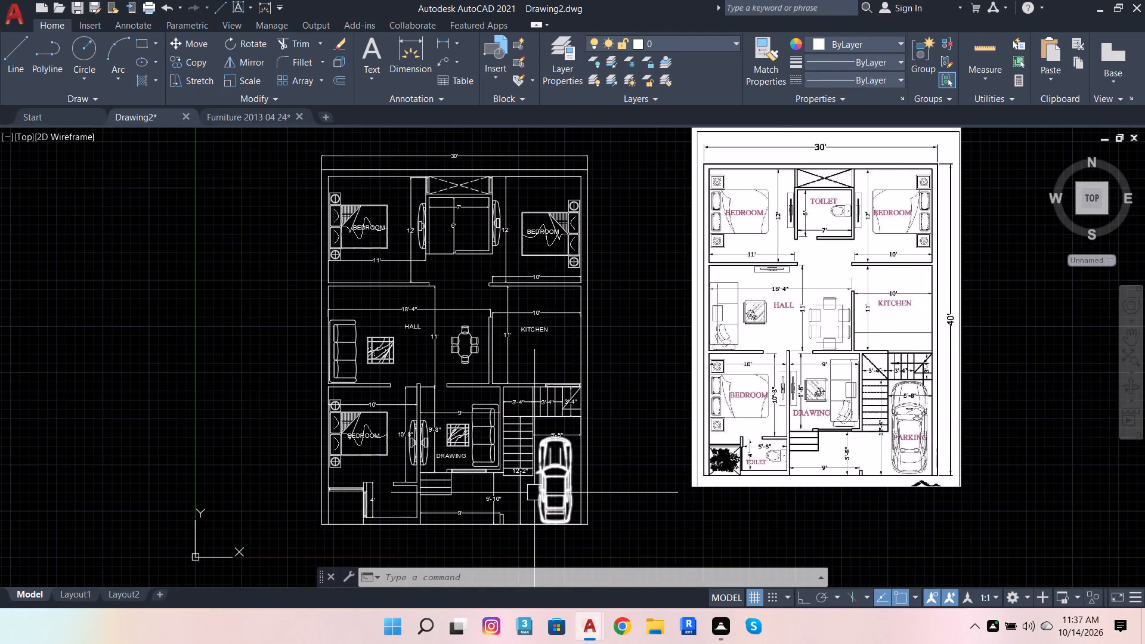
pyautogui.scroll(2, 534, 493)
pyautogui.click(367, 57)
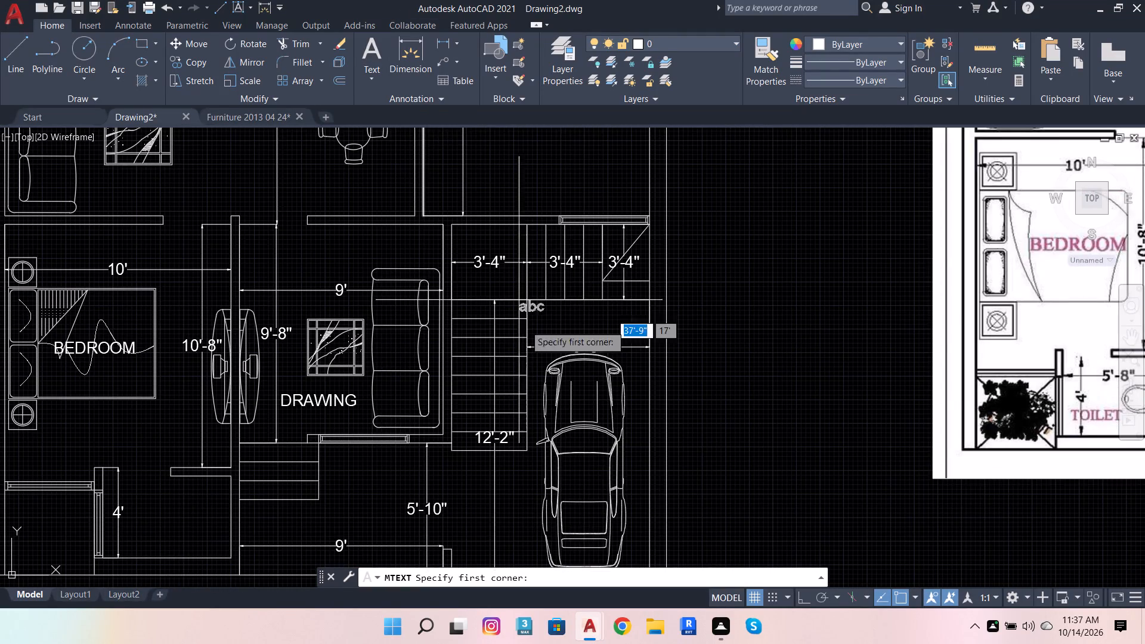
pyautogui.scroll(-2, 537, 376)
pyautogui.scroll(3, 541, 409)
pyautogui.click(502, 421)
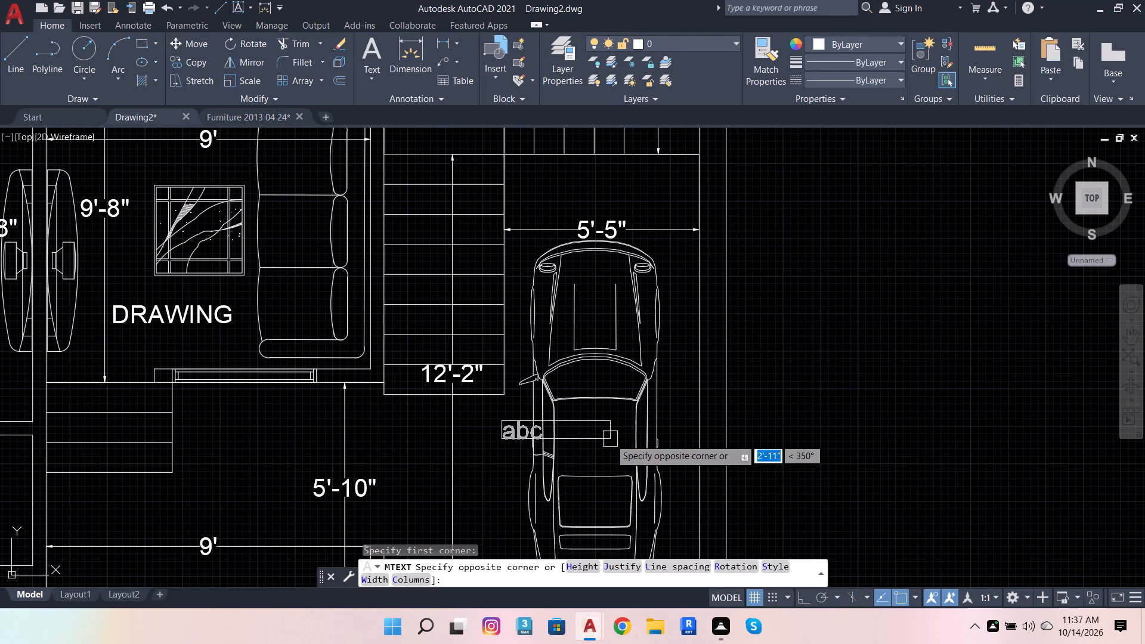
pyautogui.scroll(4, 649, 452)
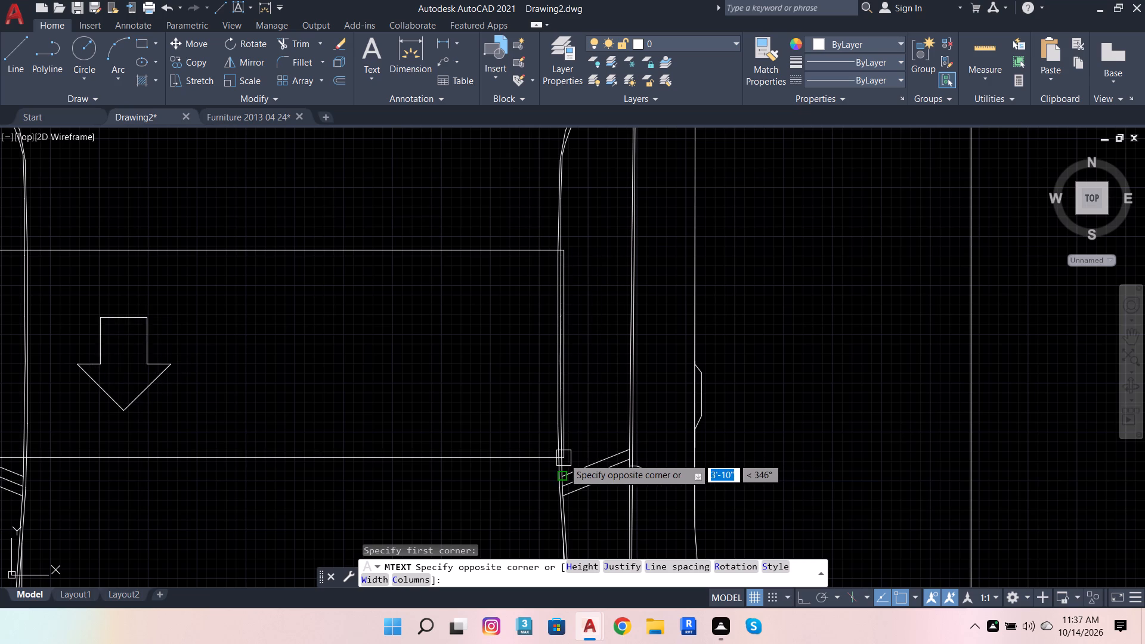
pyautogui.click(565, 475)
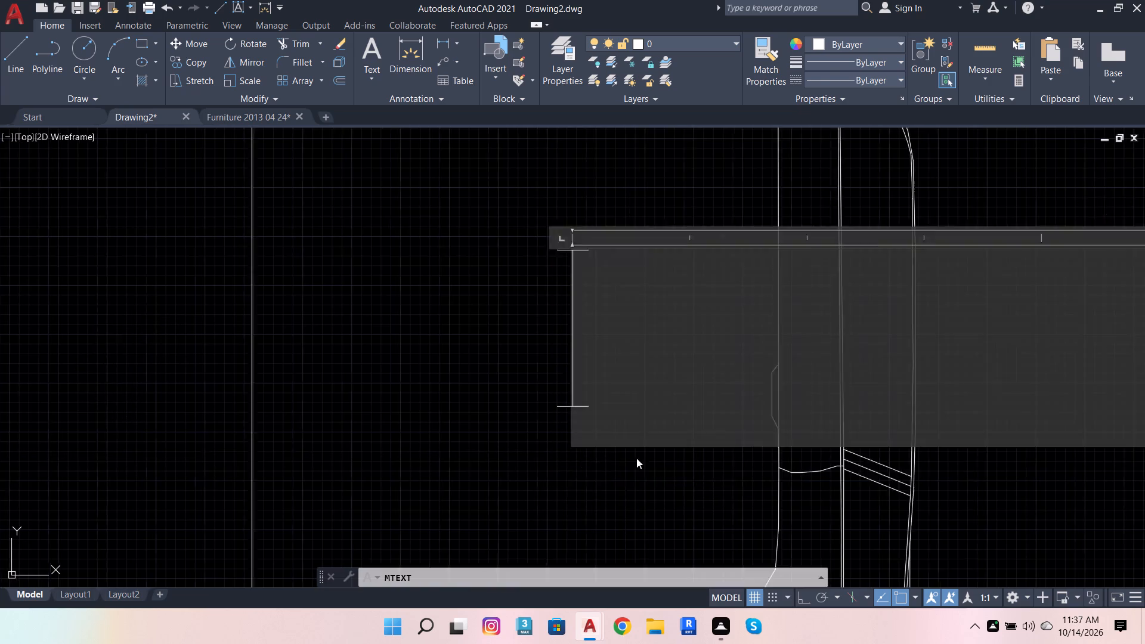
pyautogui.scroll(-4, 656, 467)
pyautogui.scroll(2, 661, 456)
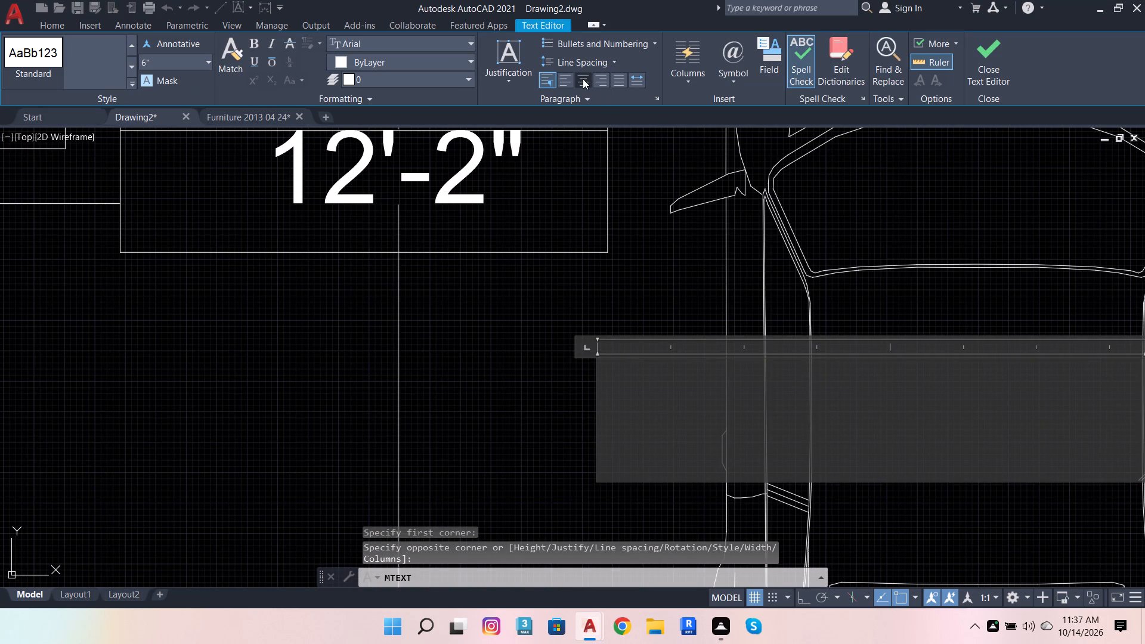
pyautogui.click(583, 79)
# Enter the label PARKING in the text box over the car and finish editing the text.
pyautogui.scroll(-2, 574, 348)
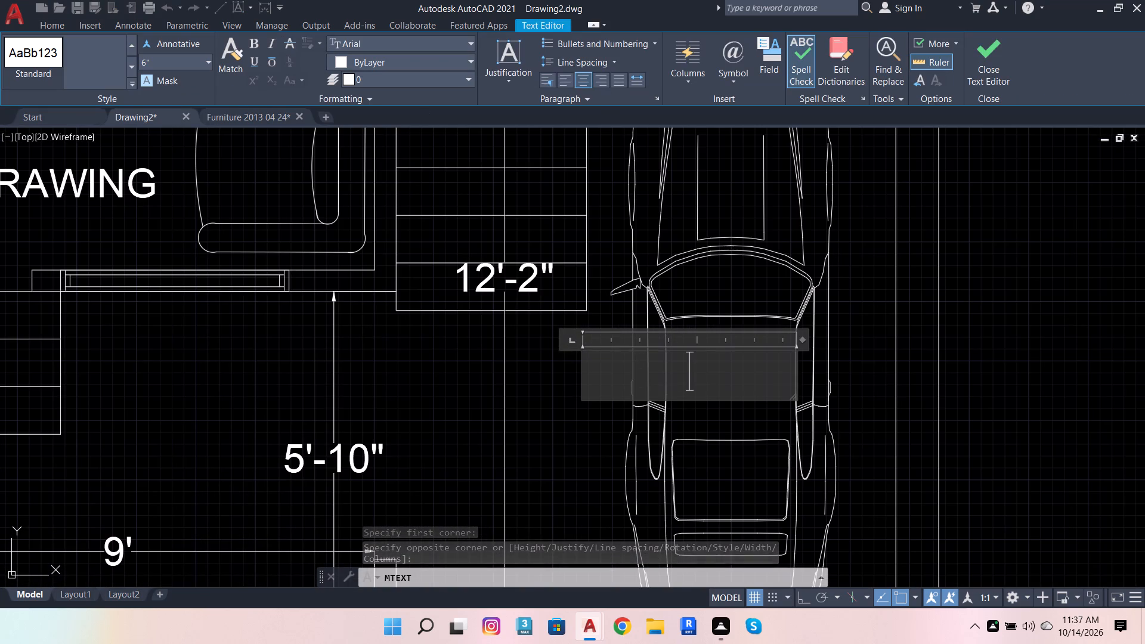
pyautogui.write('PARKI')
pyautogui.write('NG')
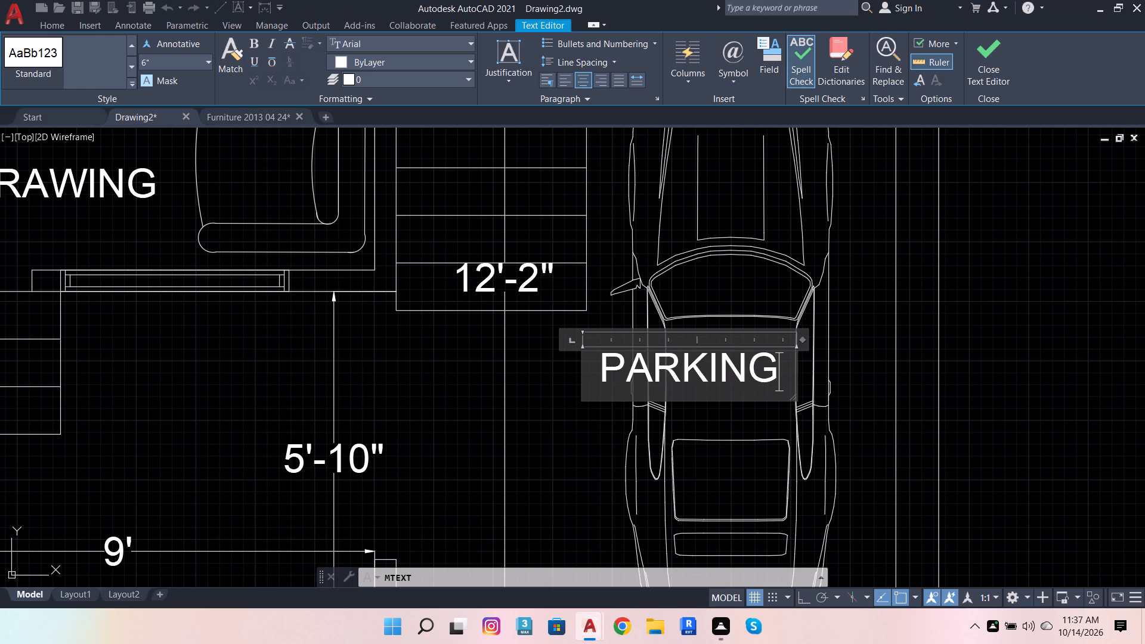
pyautogui.click(861, 376)
# Add a multiline text label TOILET beside the 4' dimension in the small room below the lower bedroom.
pyautogui.scroll(-3, 681, 348)
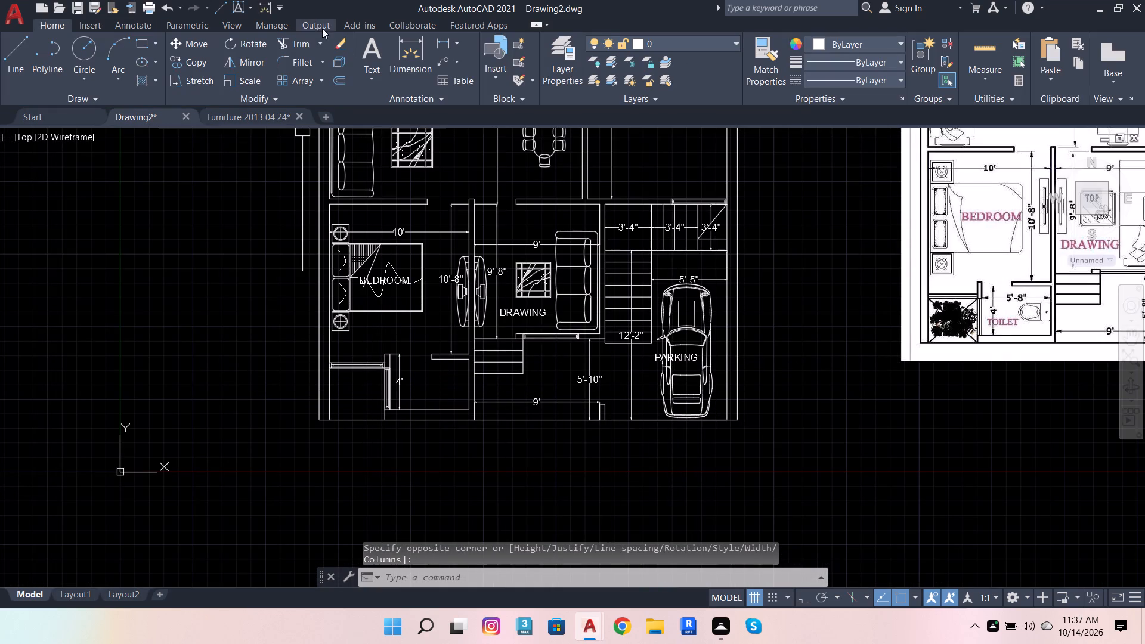
pyautogui.click(374, 51)
pyautogui.scroll(3, 419, 408)
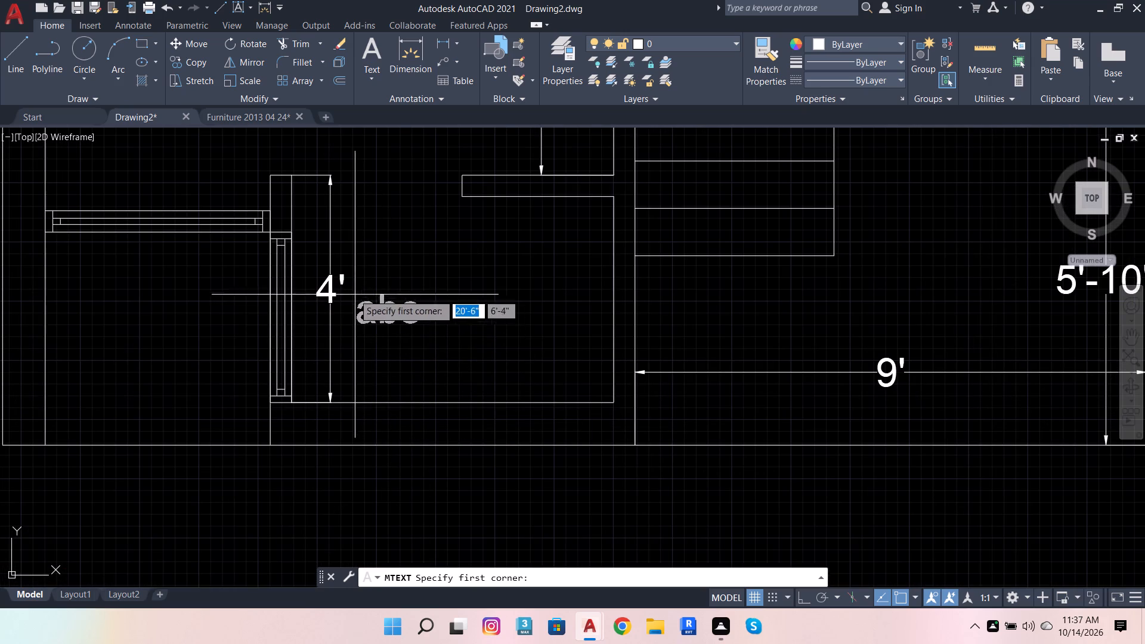
pyautogui.click(352, 291)
pyautogui.click(547, 339)
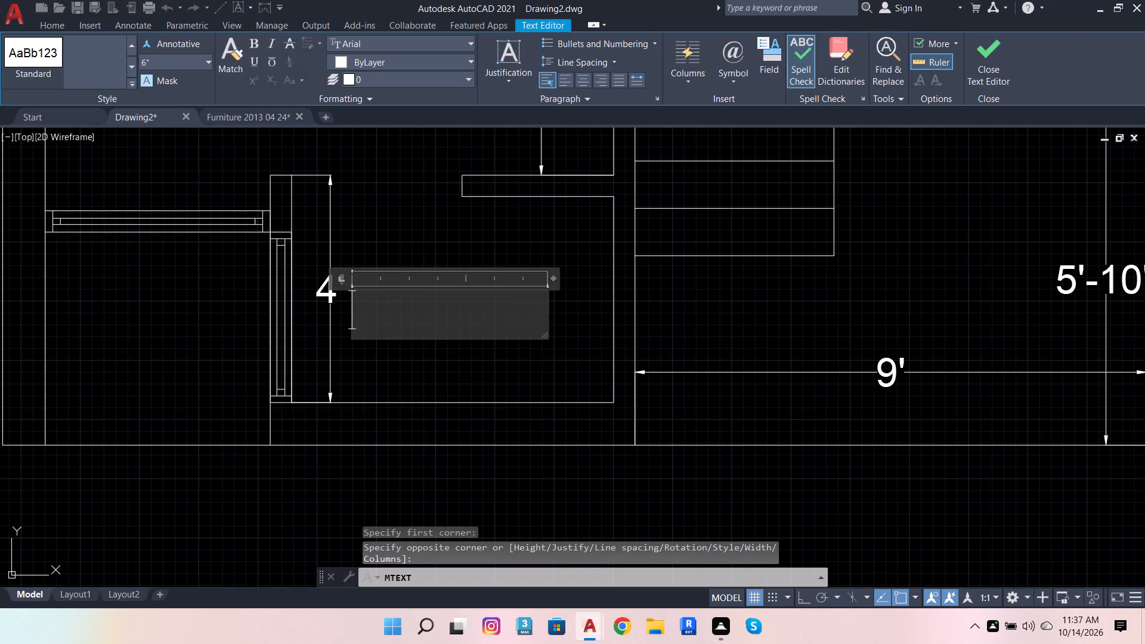
pyautogui.scroll(-3, 435, 317)
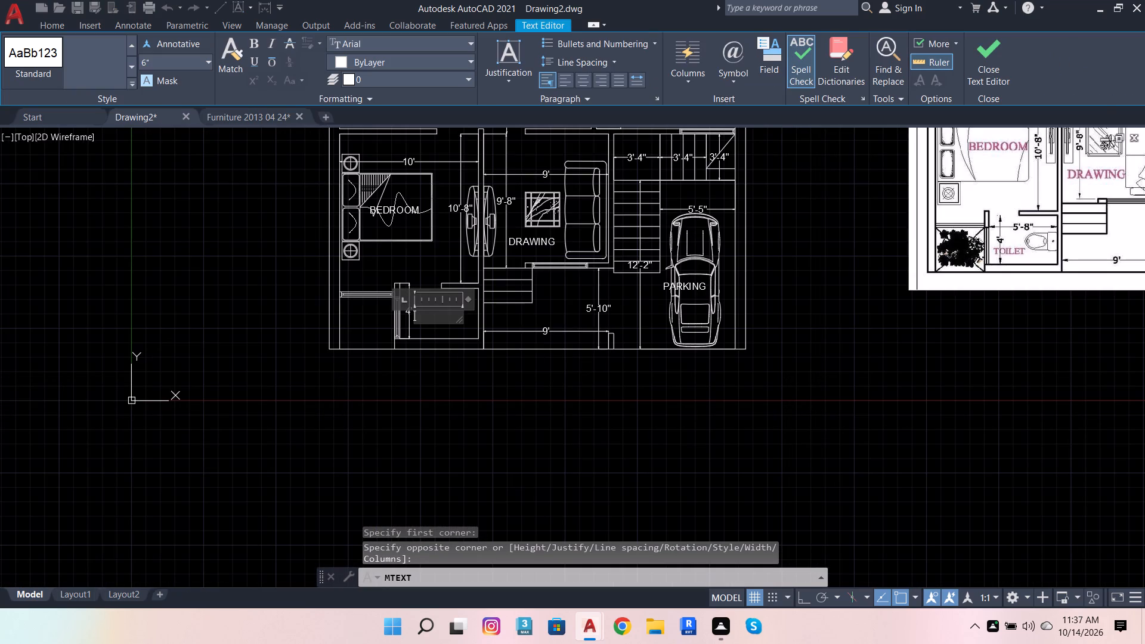
pyautogui.write('TOILET')
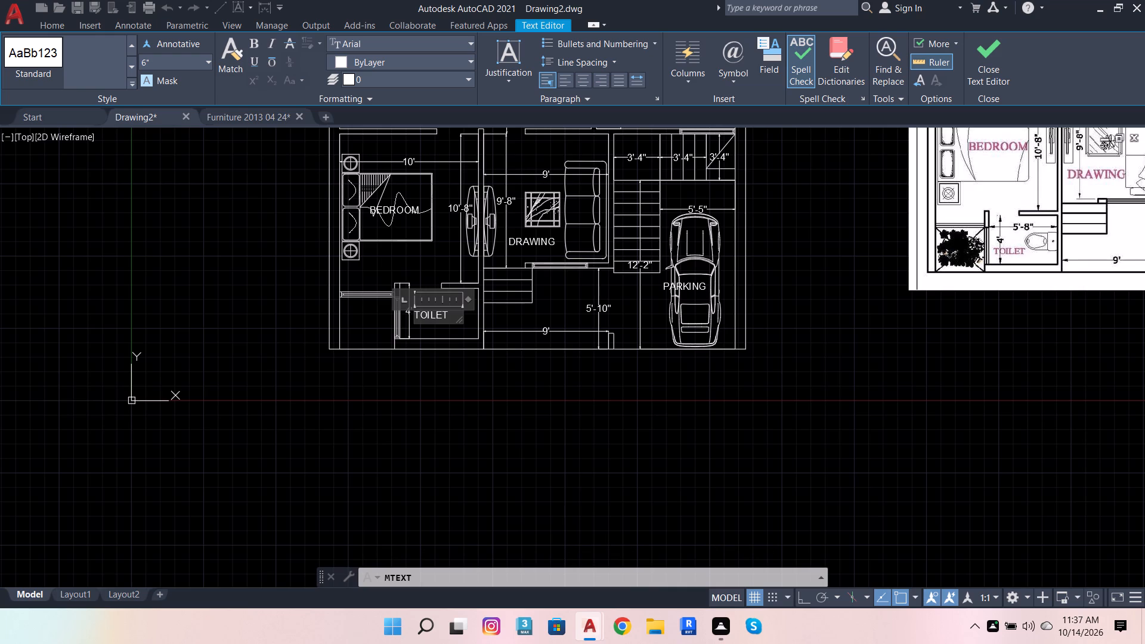
pyautogui.click(416, 376)
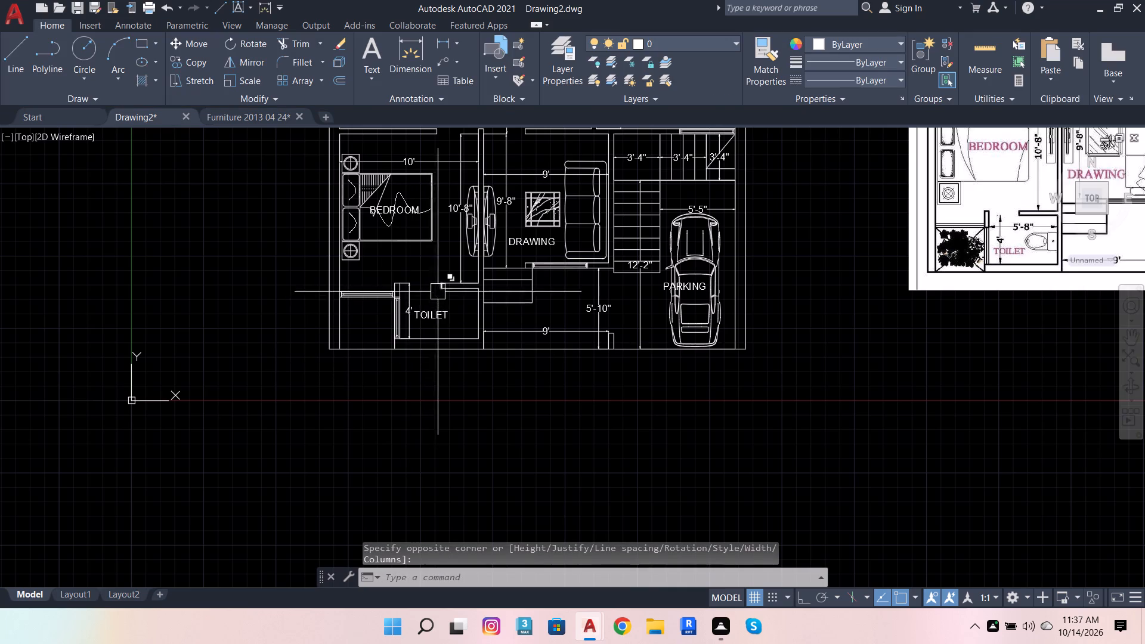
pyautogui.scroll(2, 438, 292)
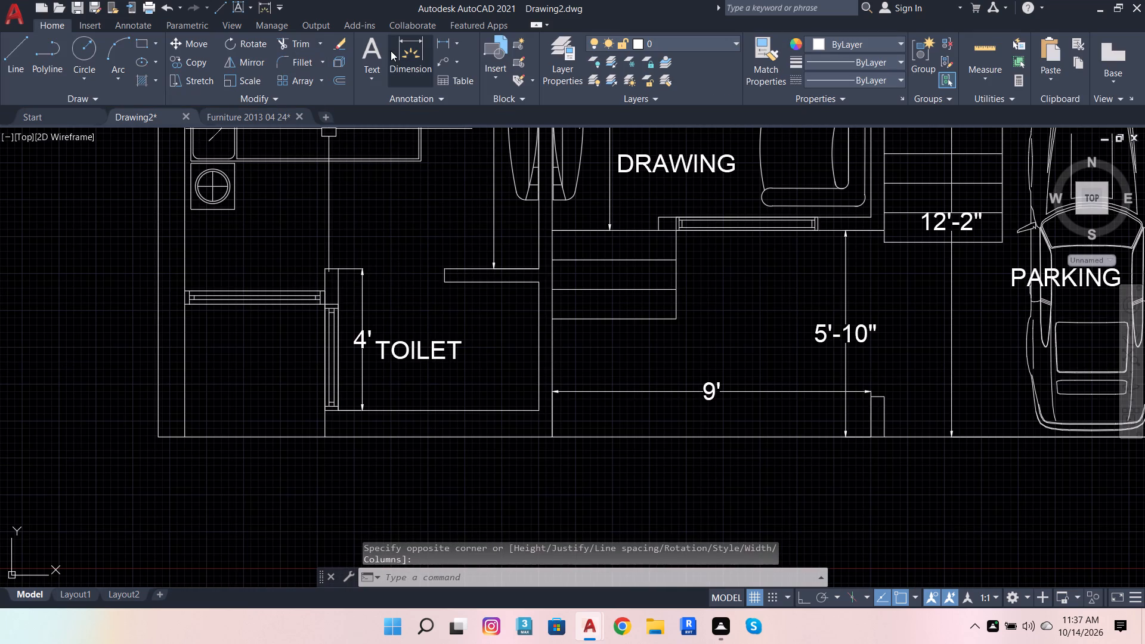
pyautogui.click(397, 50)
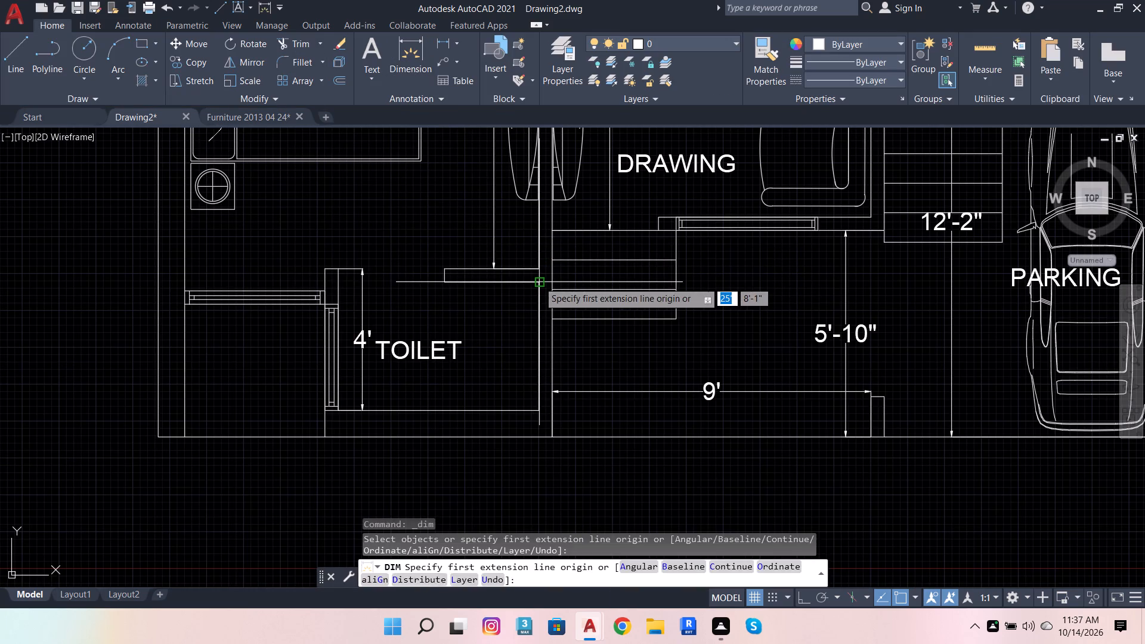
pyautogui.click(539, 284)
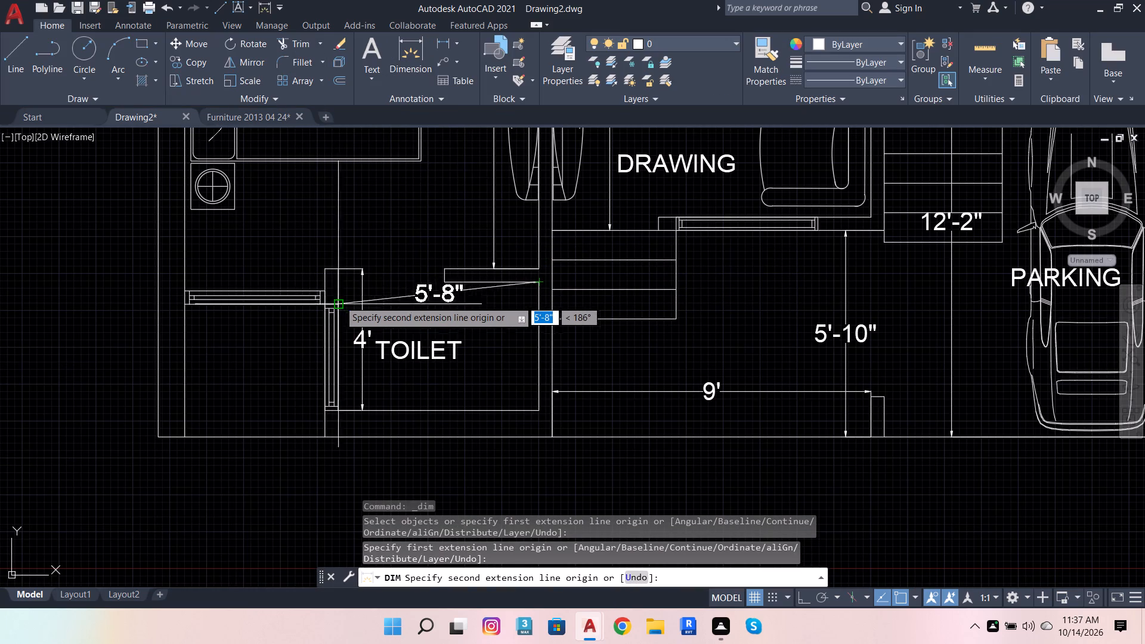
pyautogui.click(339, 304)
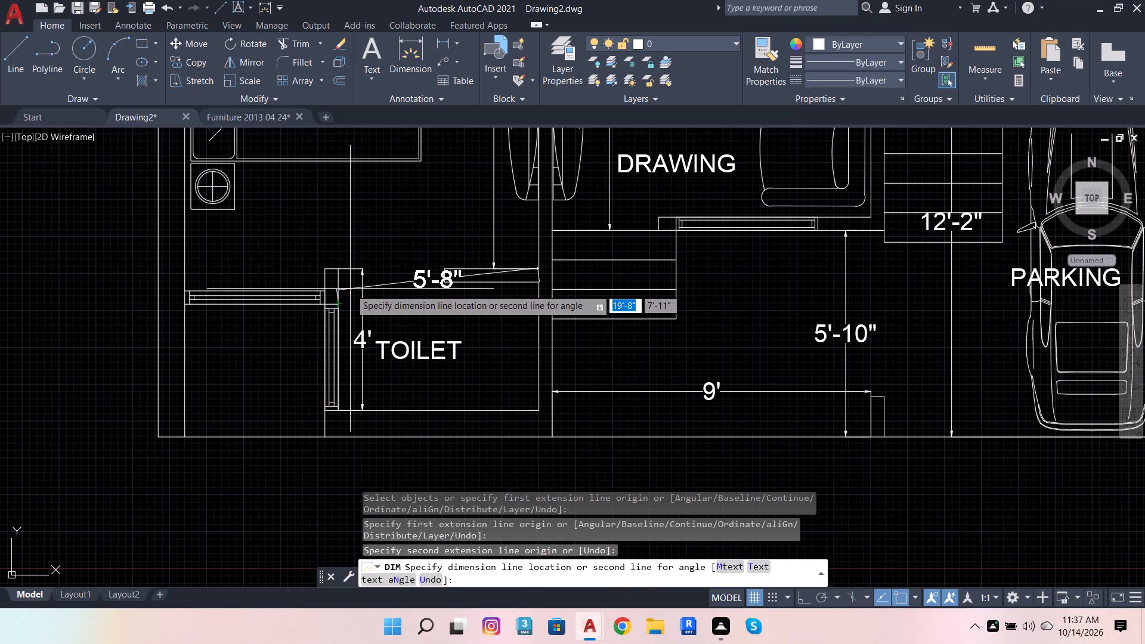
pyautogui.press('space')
# Turn on ortho mode and dimension the interior width of the lower toilet, placing the dimension above its TOILET label.
pyautogui.click(399, 63)
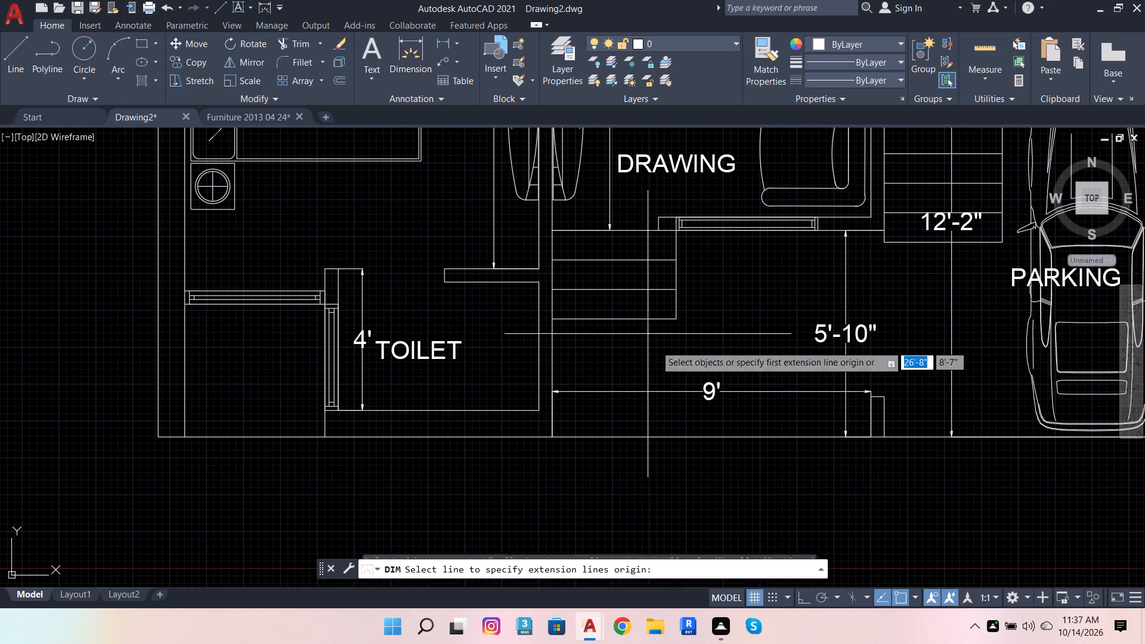
pyautogui.click(809, 593)
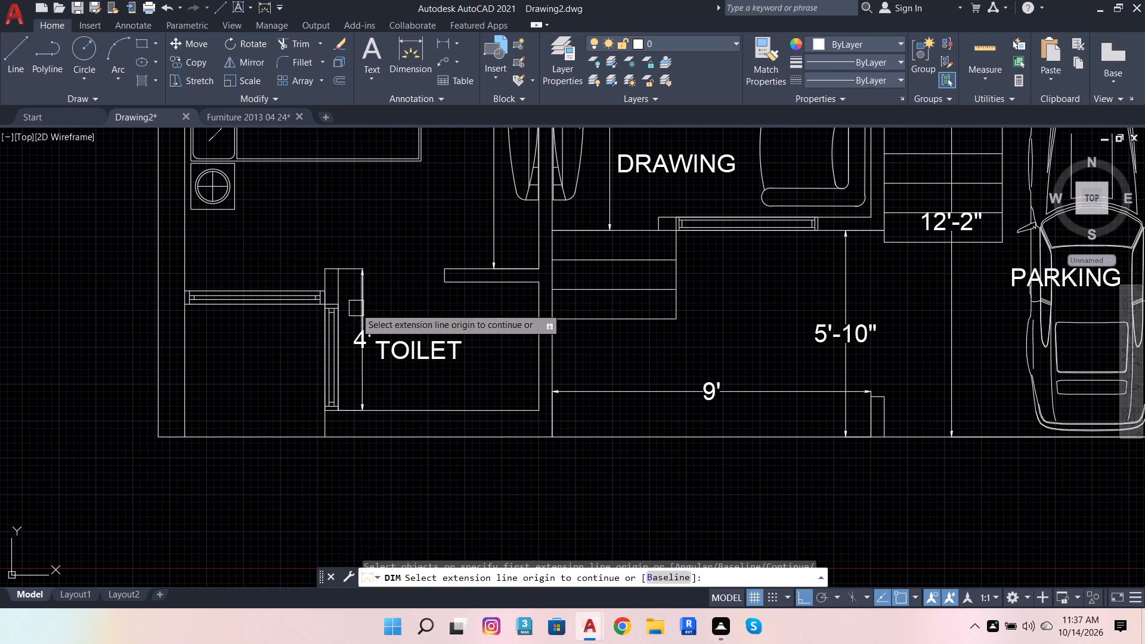
pyautogui.click(335, 268)
pyautogui.click(538, 282)
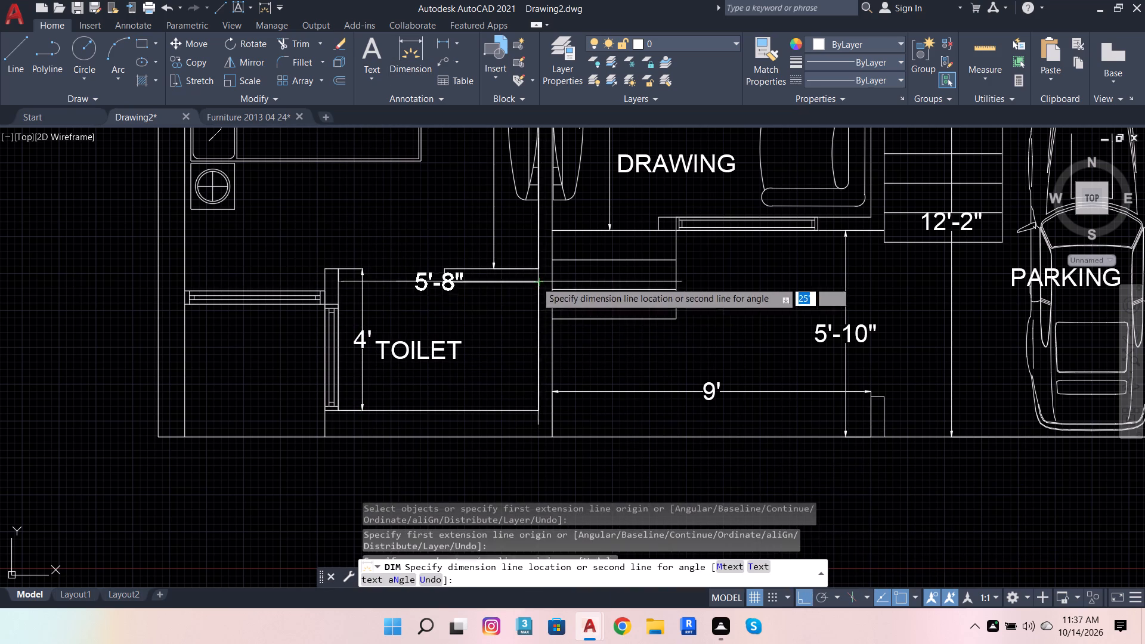
pyautogui.click(454, 299)
pyautogui.scroll(-3, 413, 389)
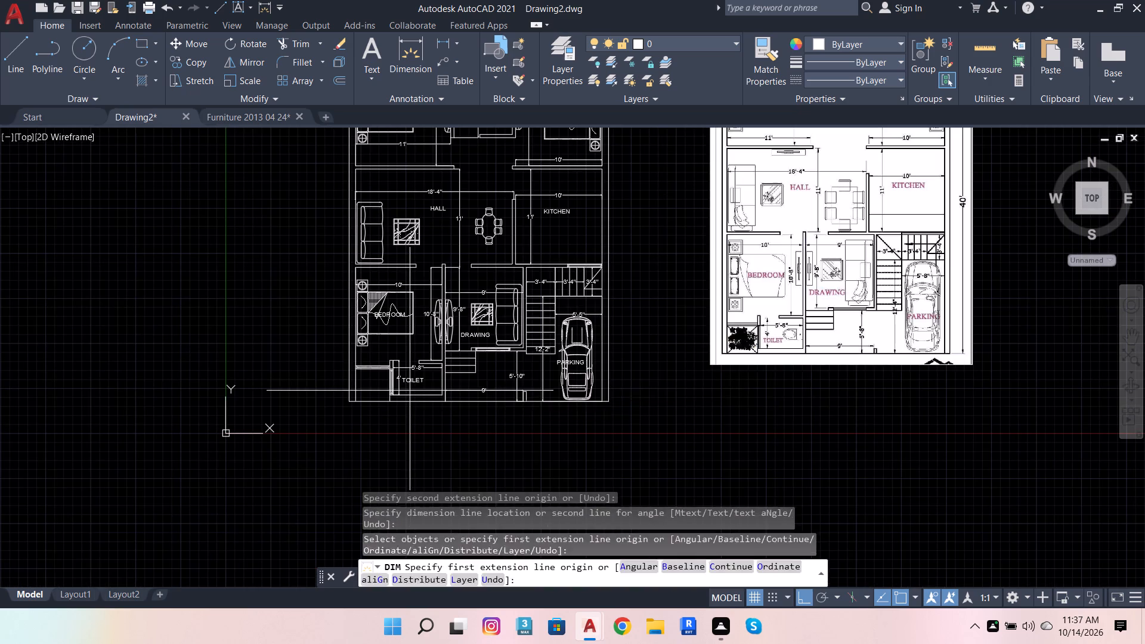
pyautogui.press('Escape')
pyautogui.press('Escape')
pyautogui.press('Escape')
pyautogui.press('Escape')
pyautogui.press('Escape')
pyautogui.press('Escape')
# Add a centre-aligned multiline text label TOILET below the 7' dimension in the room between the two upper bedrooms.
pyautogui.scroll(1, 553, 413)
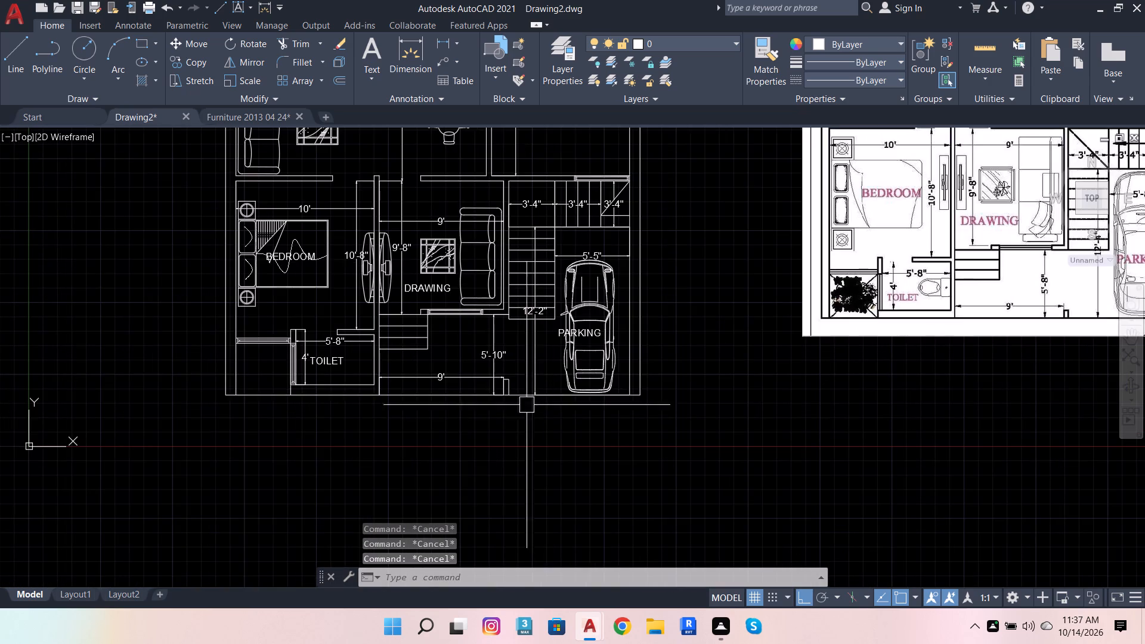
pyautogui.scroll(-1, 496, 356)
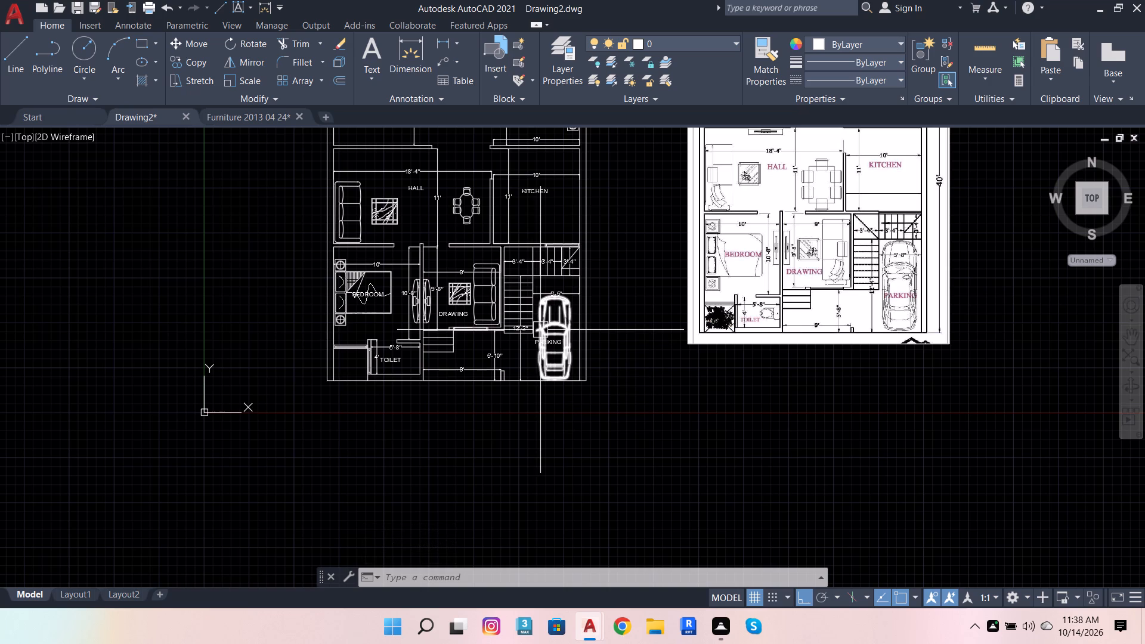
pyautogui.scroll(-1, 642, 333)
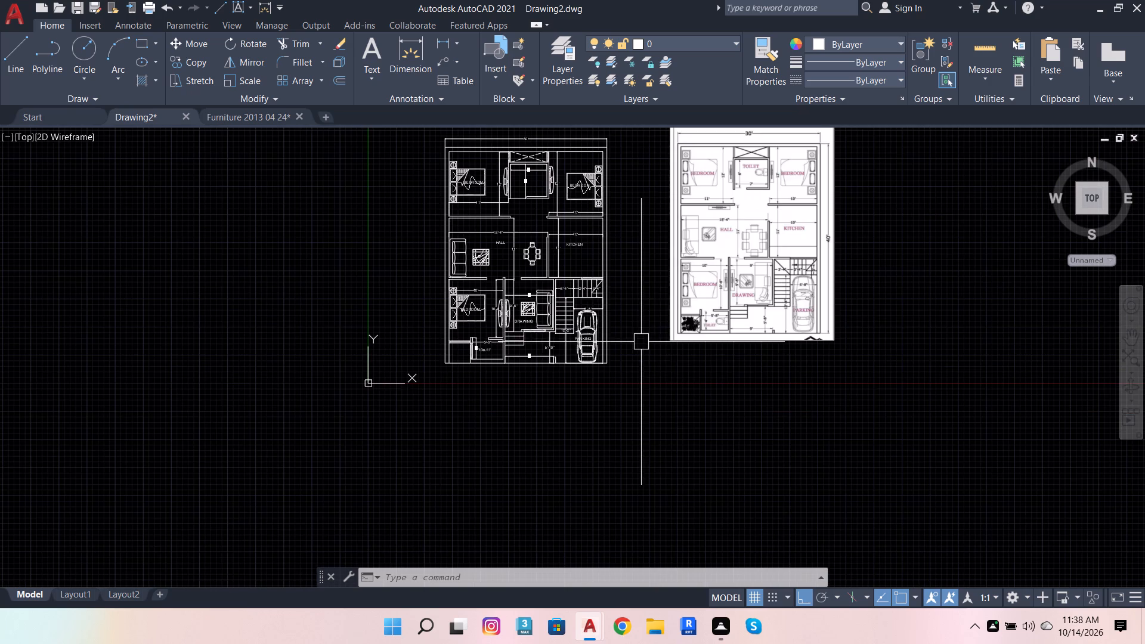
pyautogui.scroll(2, 784, 137)
pyautogui.scroll(-1, 484, 326)
pyautogui.scroll(2, 188, 255)
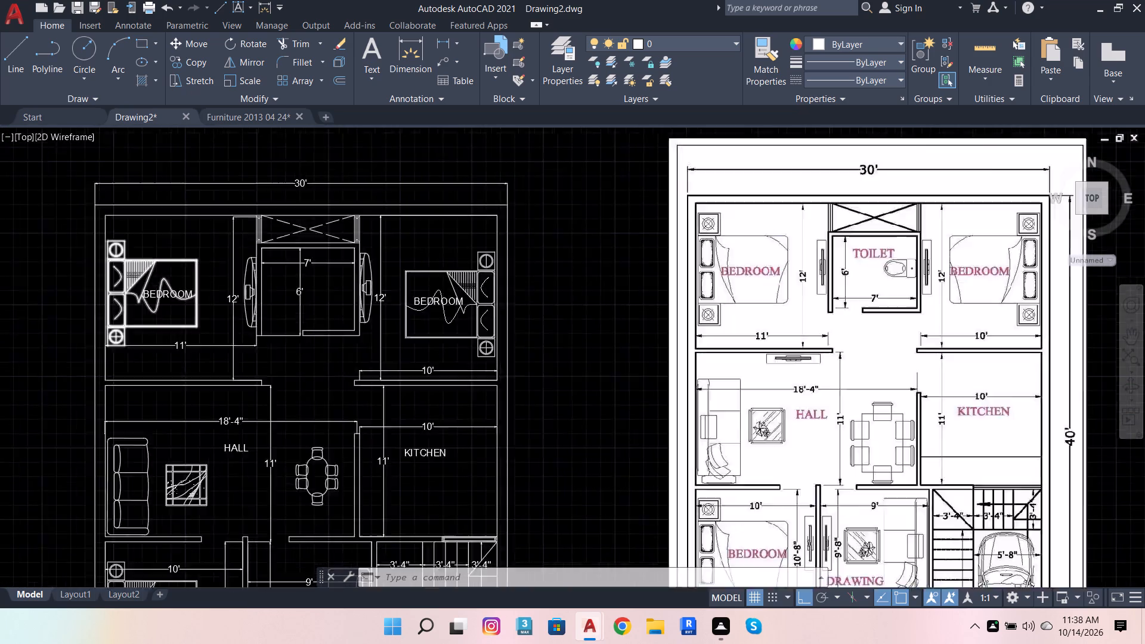
pyautogui.scroll(1, 195, 265)
pyautogui.click(367, 54)
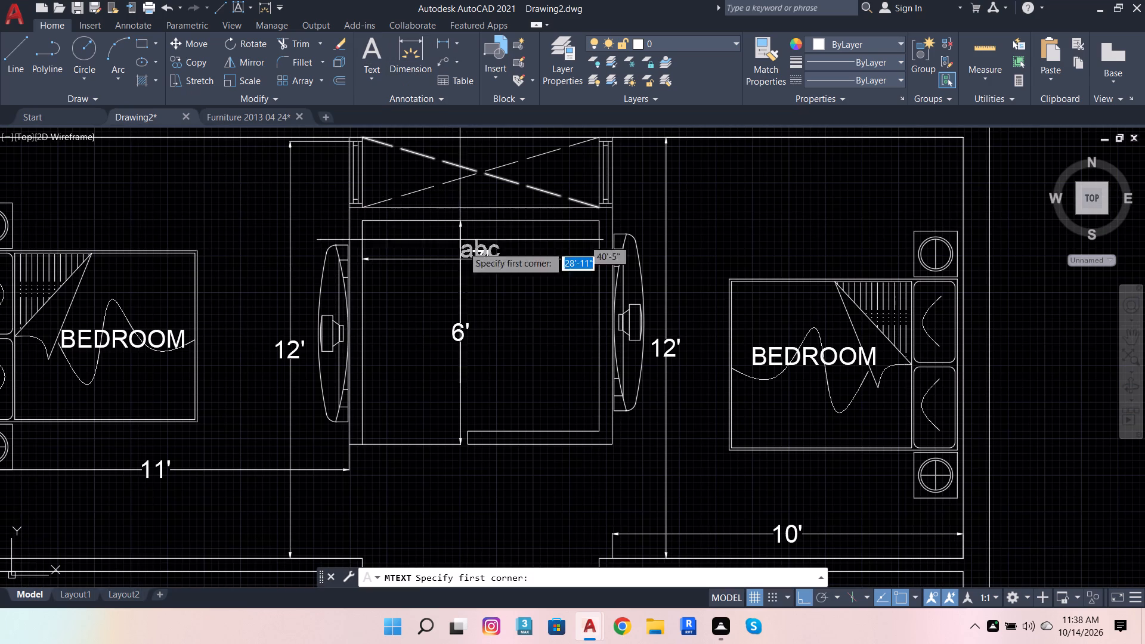
pyautogui.click(390, 293)
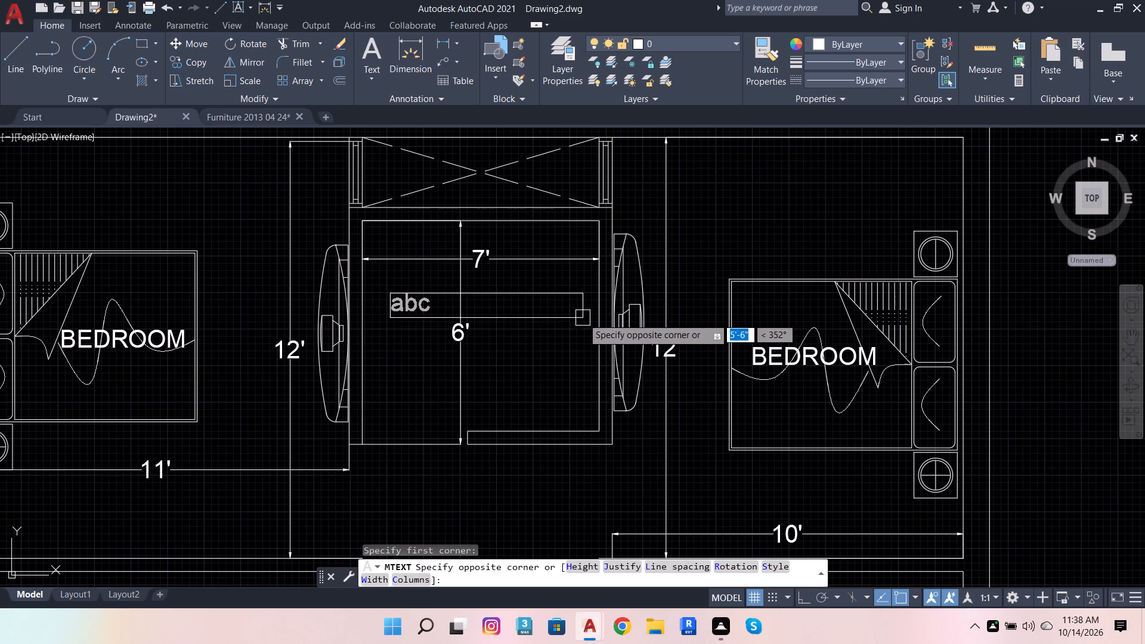
pyautogui.click(583, 317)
pyautogui.click(590, 83)
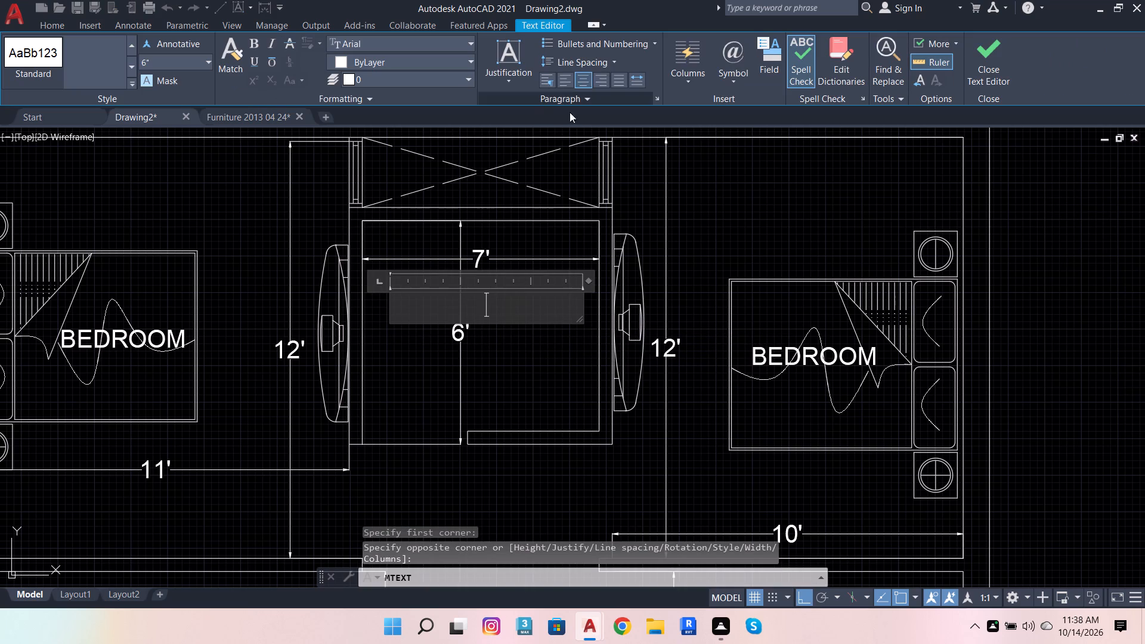
pyautogui.write('TOILET')
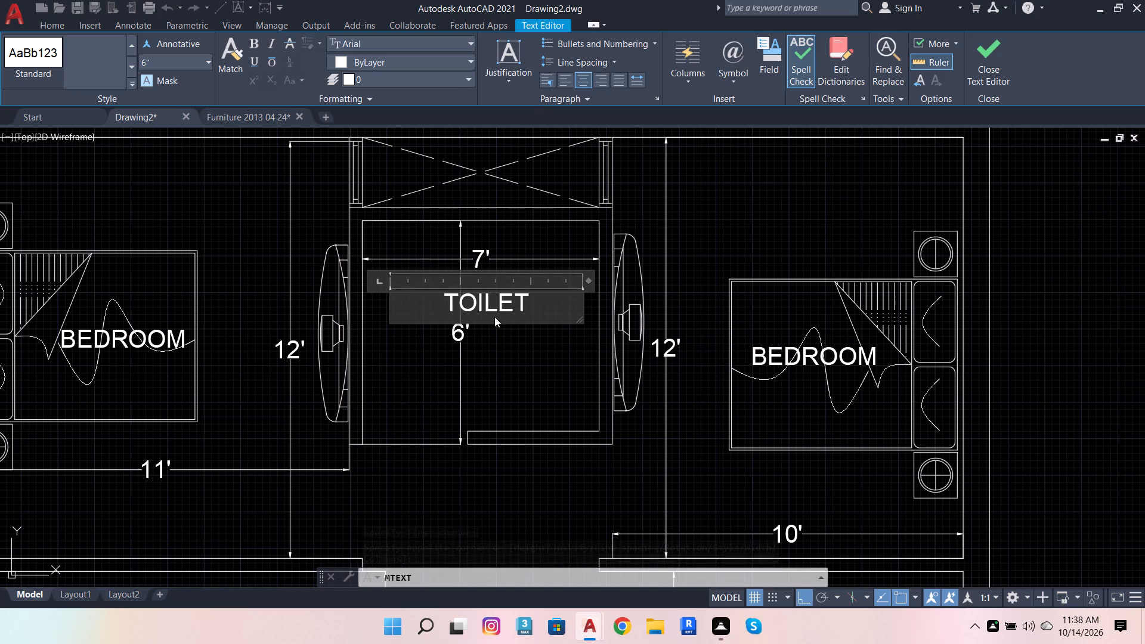
pyautogui.click(512, 369)
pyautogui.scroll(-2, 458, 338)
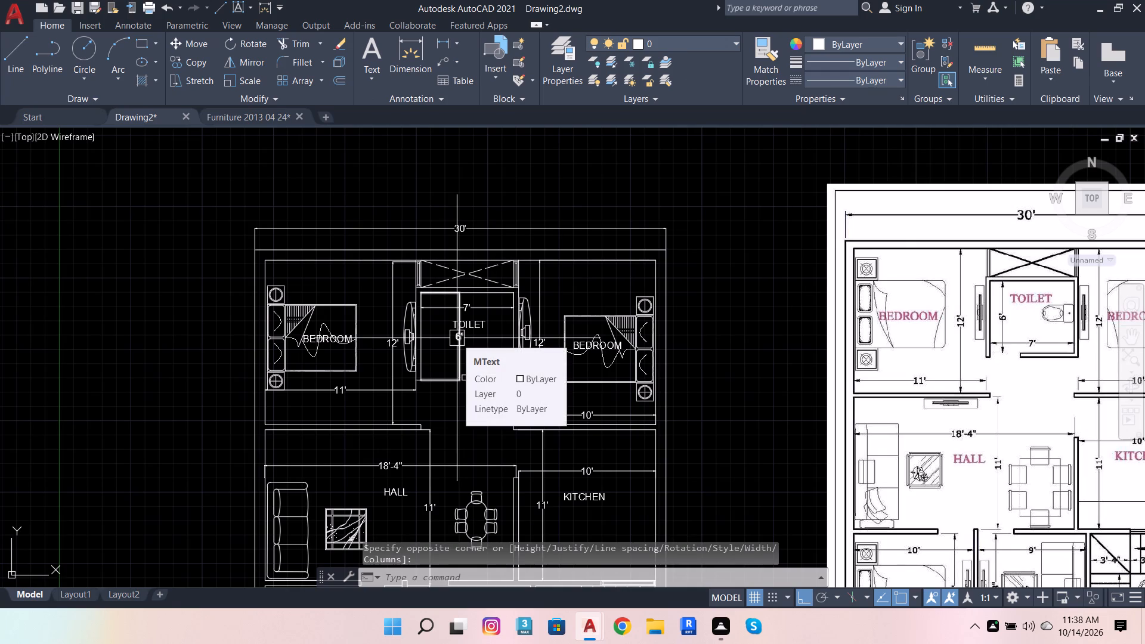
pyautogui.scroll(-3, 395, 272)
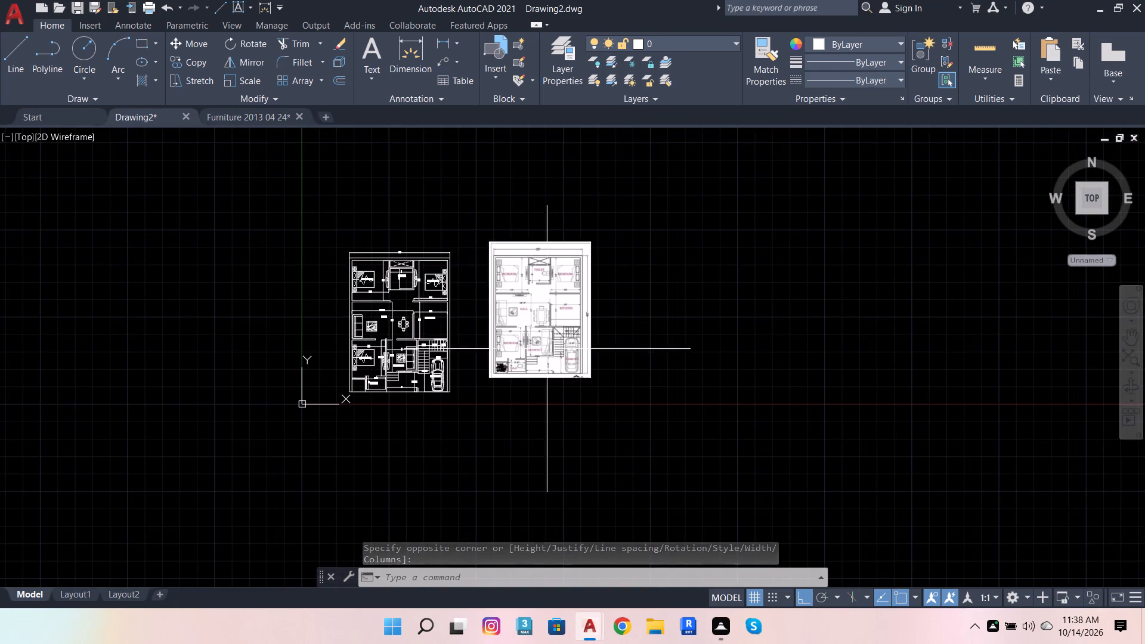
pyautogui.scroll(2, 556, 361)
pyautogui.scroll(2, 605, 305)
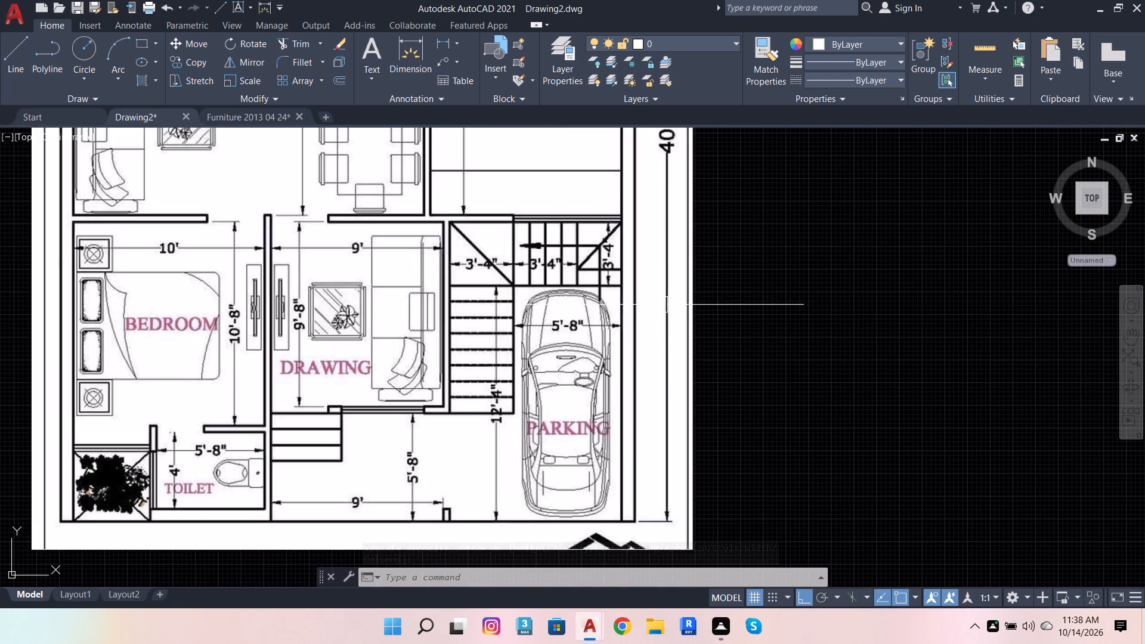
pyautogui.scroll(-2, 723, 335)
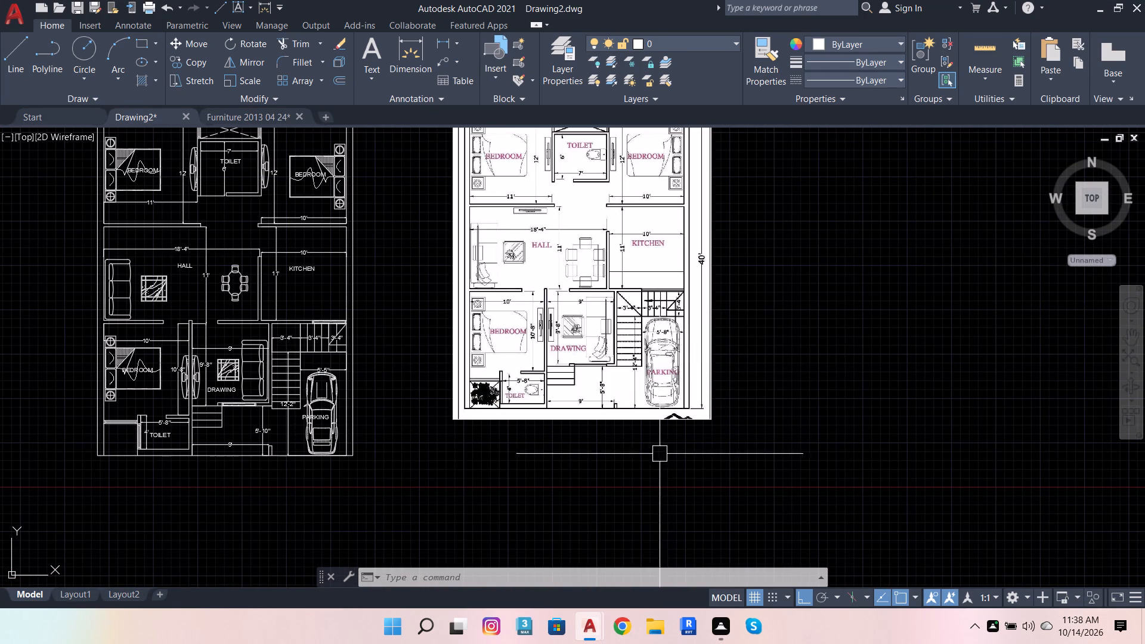
# Start saving the drawing and choose the work folder inside fuji interior on New Volume (D:) as its location.
pyautogui.hotkey('ctrl', 's')
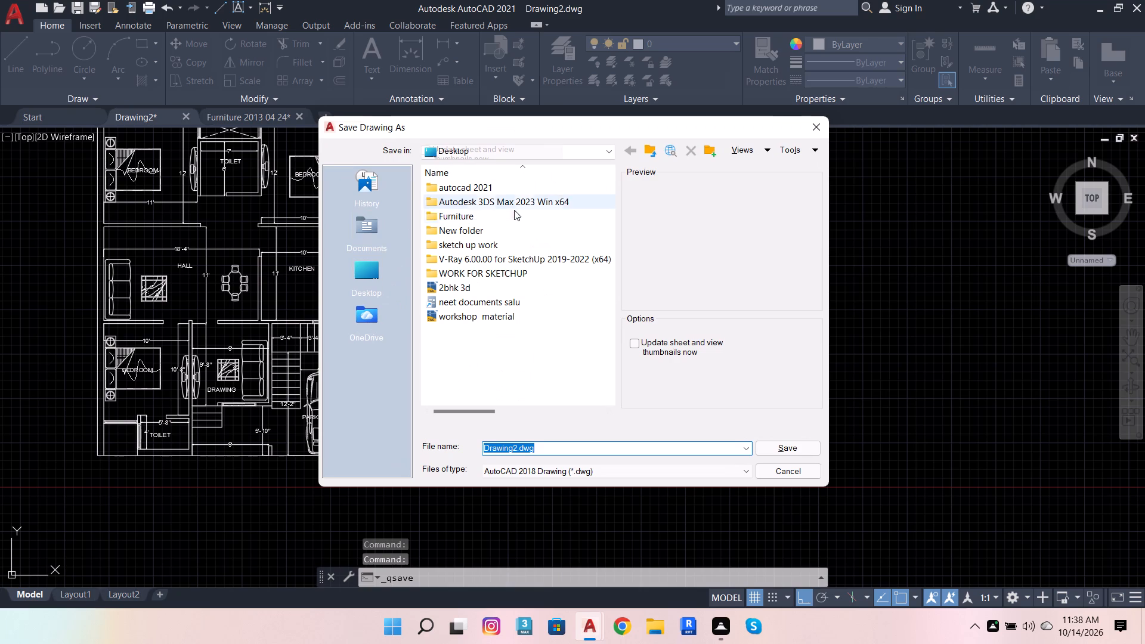
pyautogui.doubleClick(376, 267)
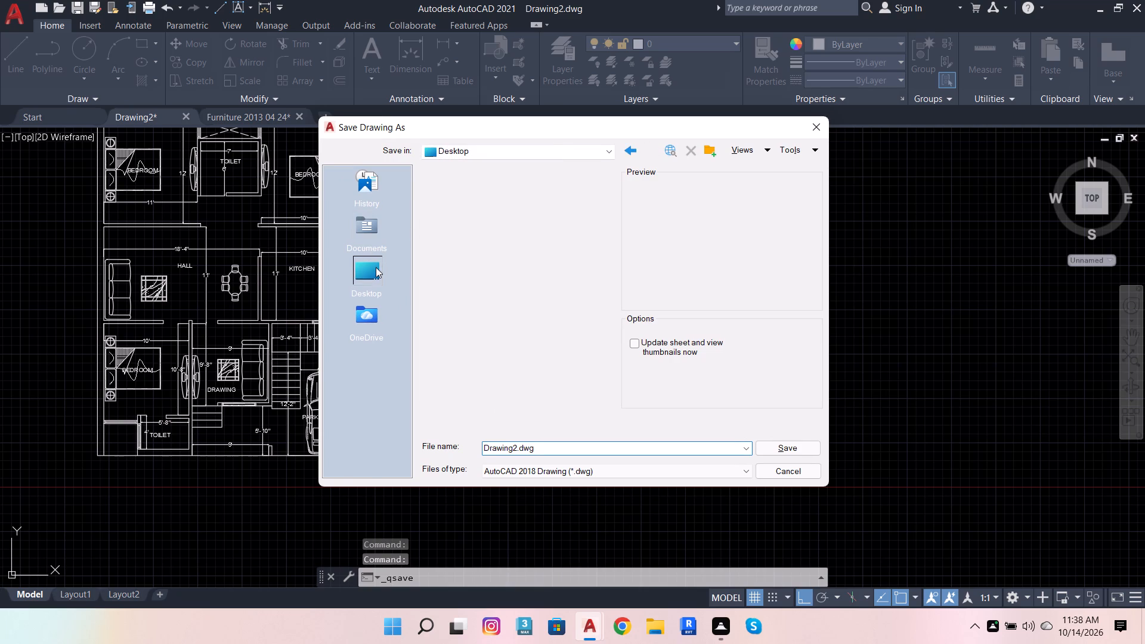
pyautogui.doubleClick(510, 222)
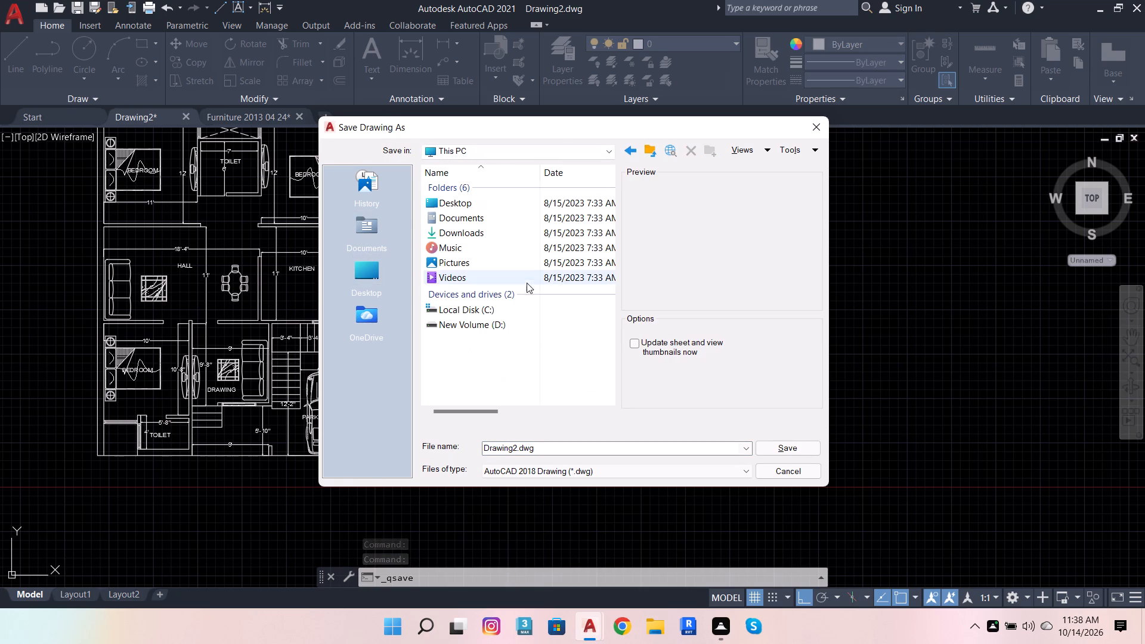
pyautogui.doubleClick(523, 327)
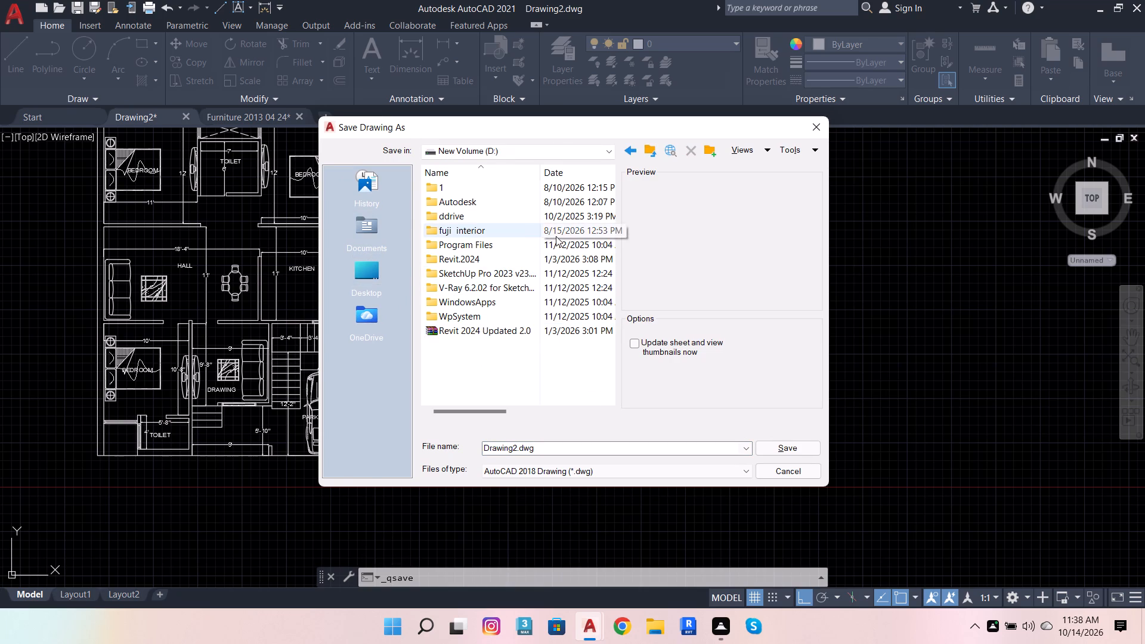
pyautogui.doubleClick(556, 236)
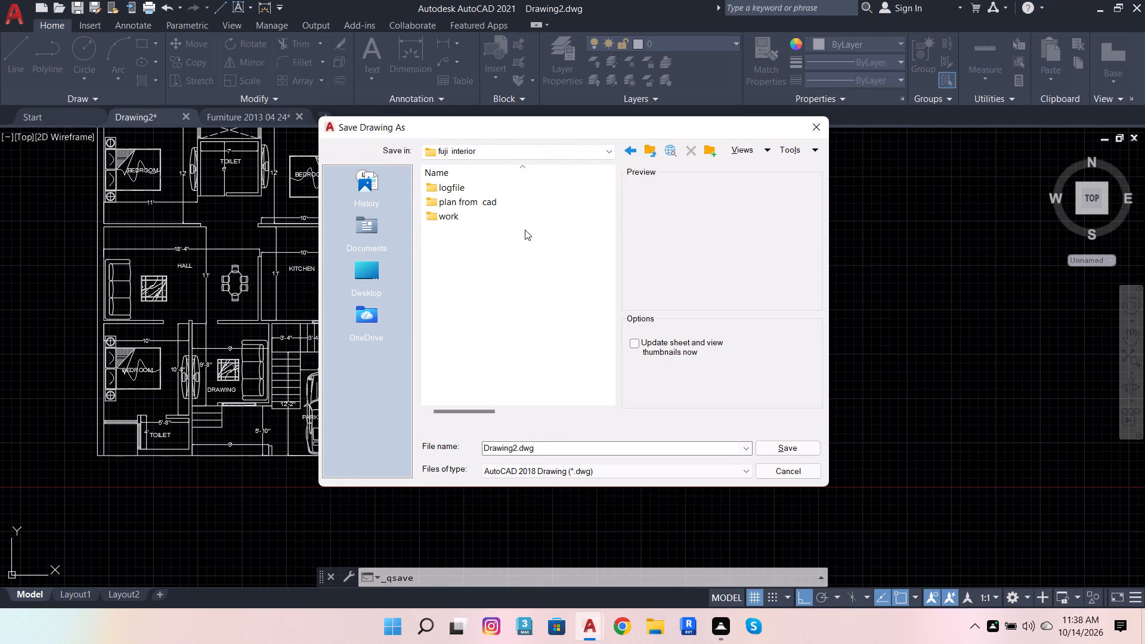
pyautogui.doubleClick(522, 218)
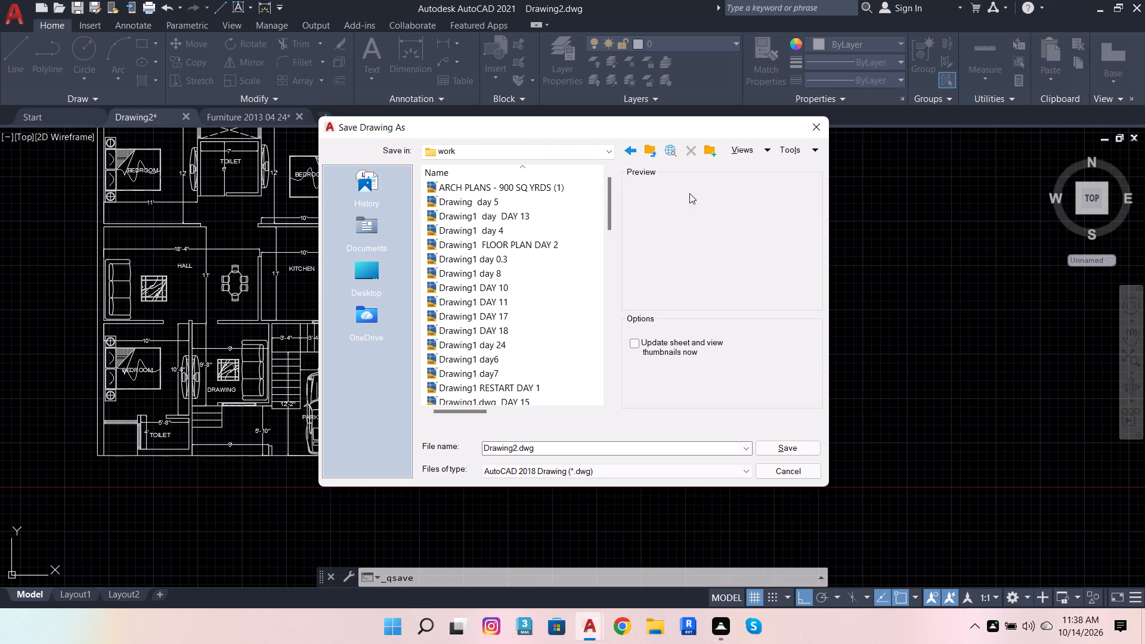
# Name the file Drawing2.dwg (1)DAY06.0 and save the drawing.
pyautogui.click(571, 448)
pyautogui.click(571, 448)
pyautogui.press('space')
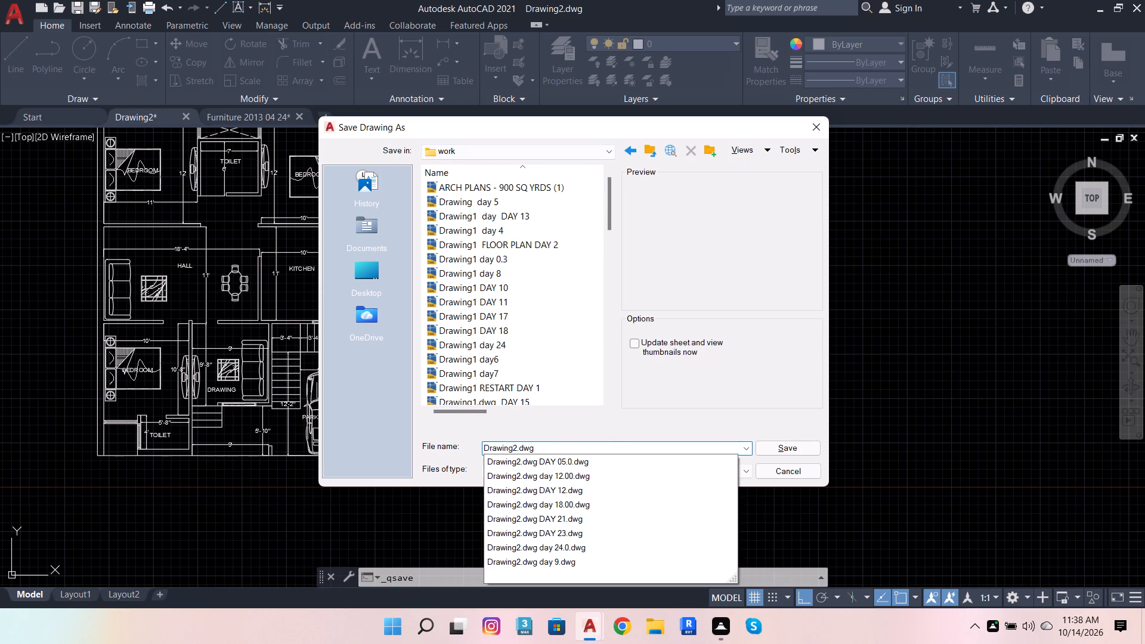
pyautogui.hotkey('shift', '(')
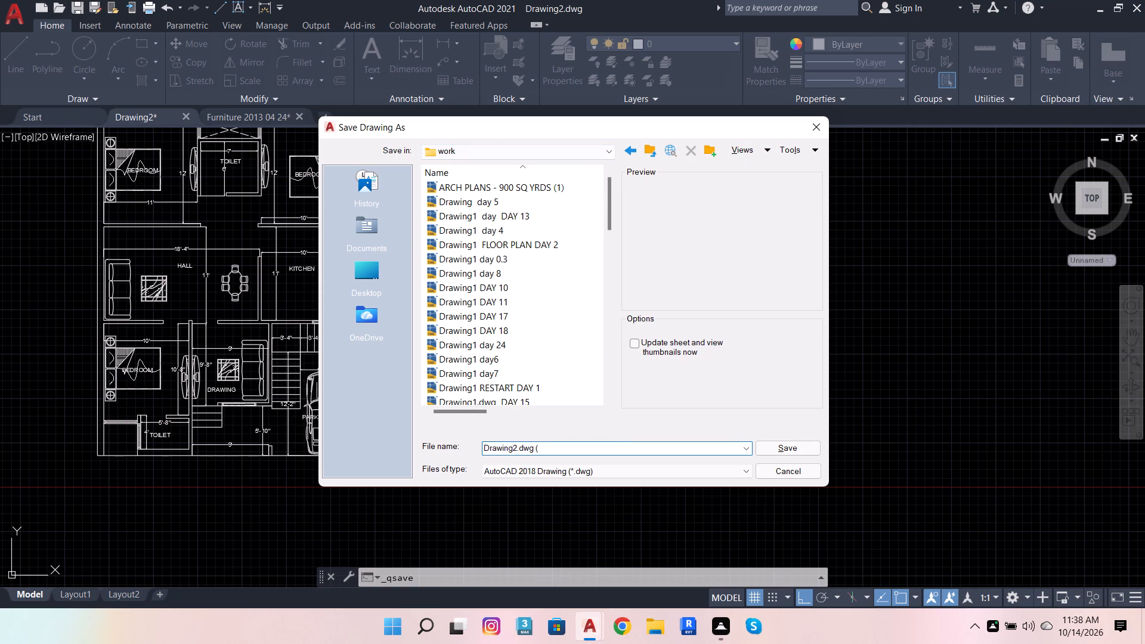
pyautogui.press('1')
pyautogui.hotkey('shift', ')')
pyautogui.press('space')
pyautogui.press('BackSpace')
pyautogui.write('DAY')
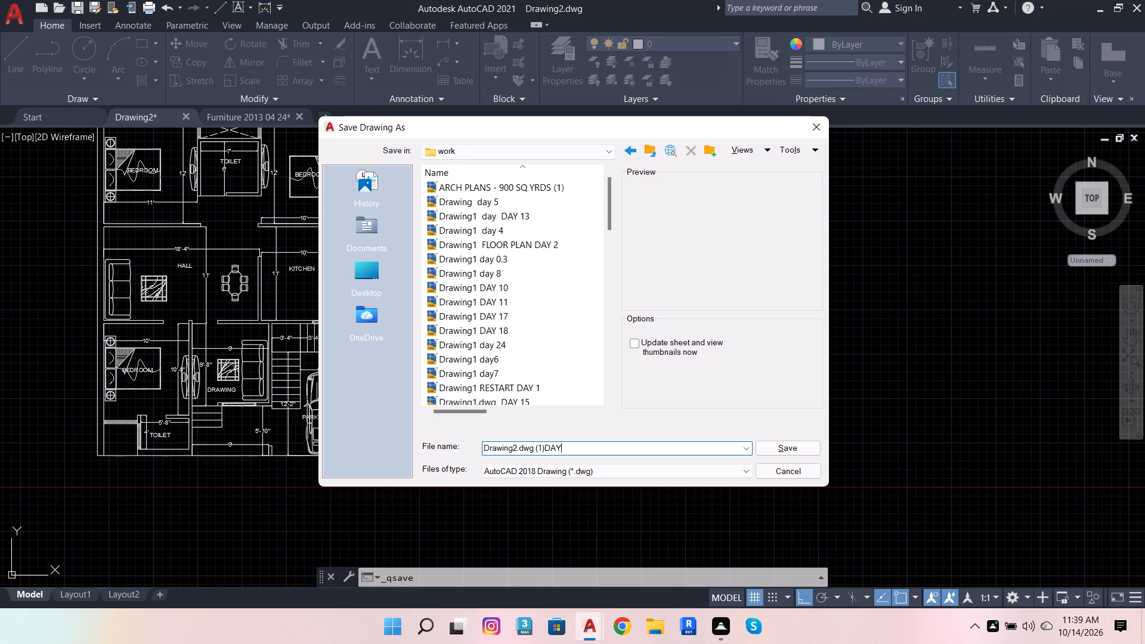
pyautogui.press('0')
pyautogui.write('6.0')
pyautogui.press('Return')
pyautogui.hotkey('ctrl', 's')
pyautogui.hotkey('ctrl', 's')
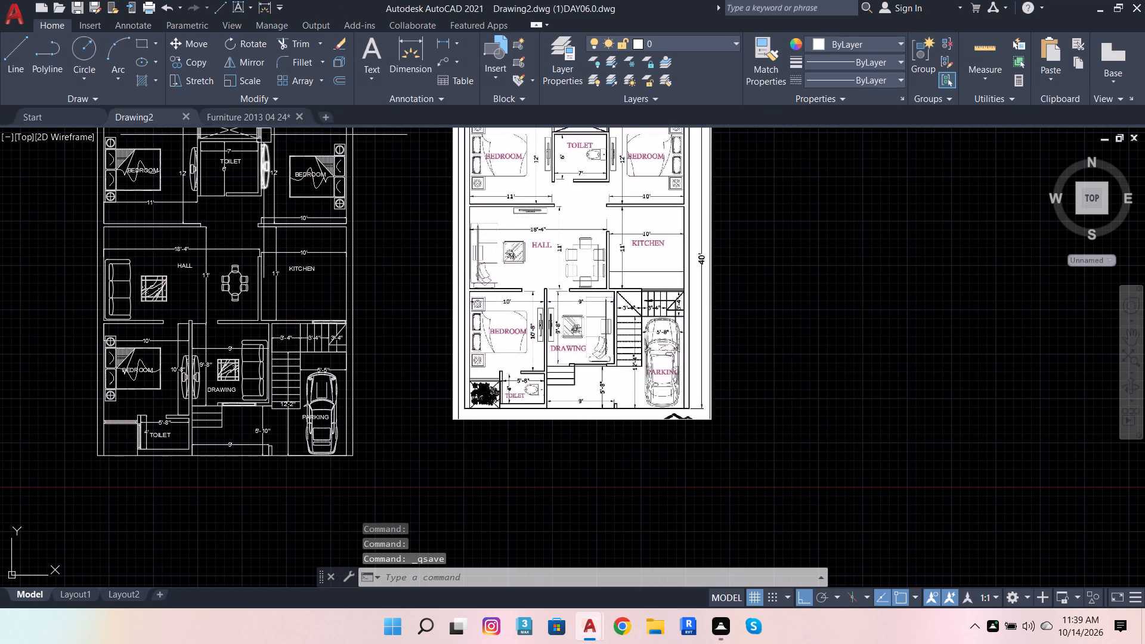
# Close the Drawing2 floor plan and close the Furniture 2013 04 24 drawing without saving its changes.
pyautogui.click(183, 116)
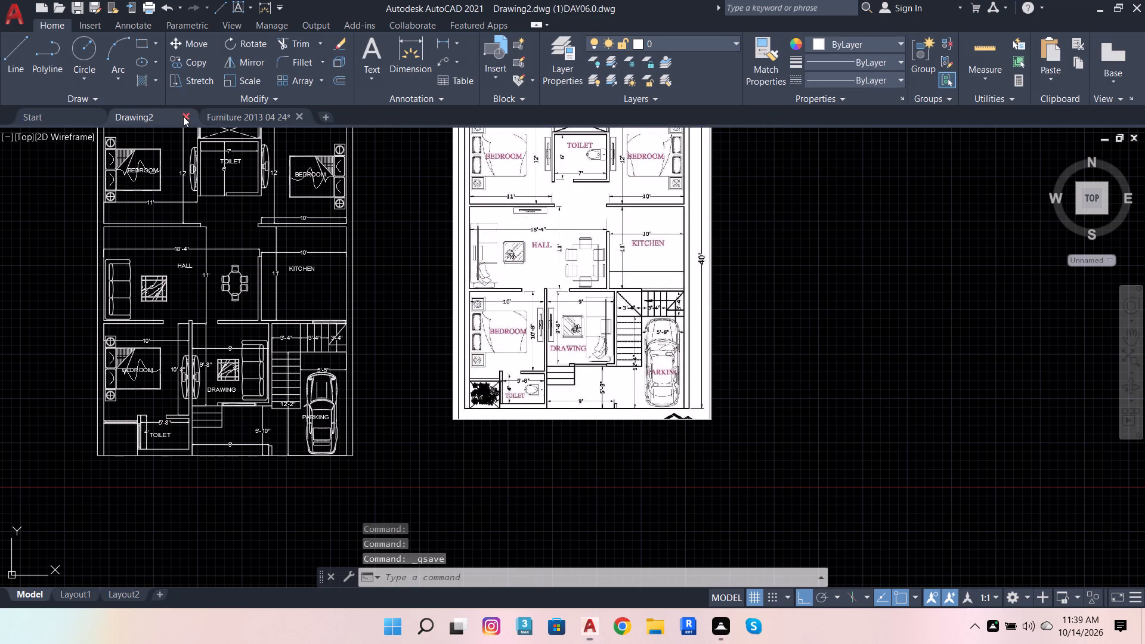
pyautogui.click(207, 116)
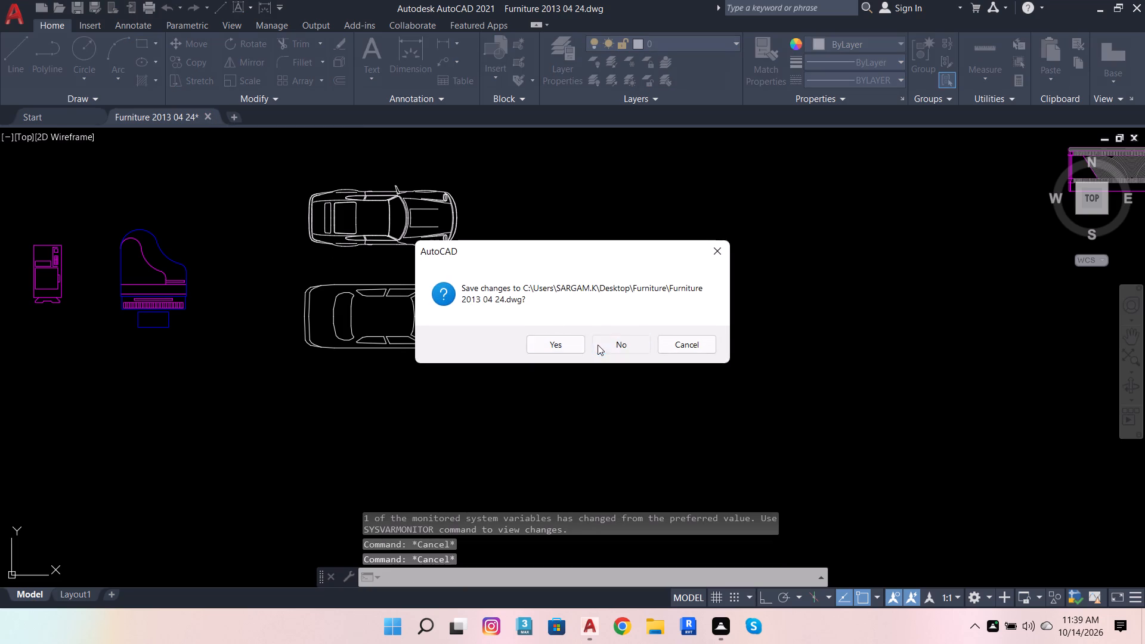
pyautogui.click(598, 345)
# Start a new blank drawing and apply the existing Open and Save settings in the Options dialog.
pyautogui.click(190, 306)
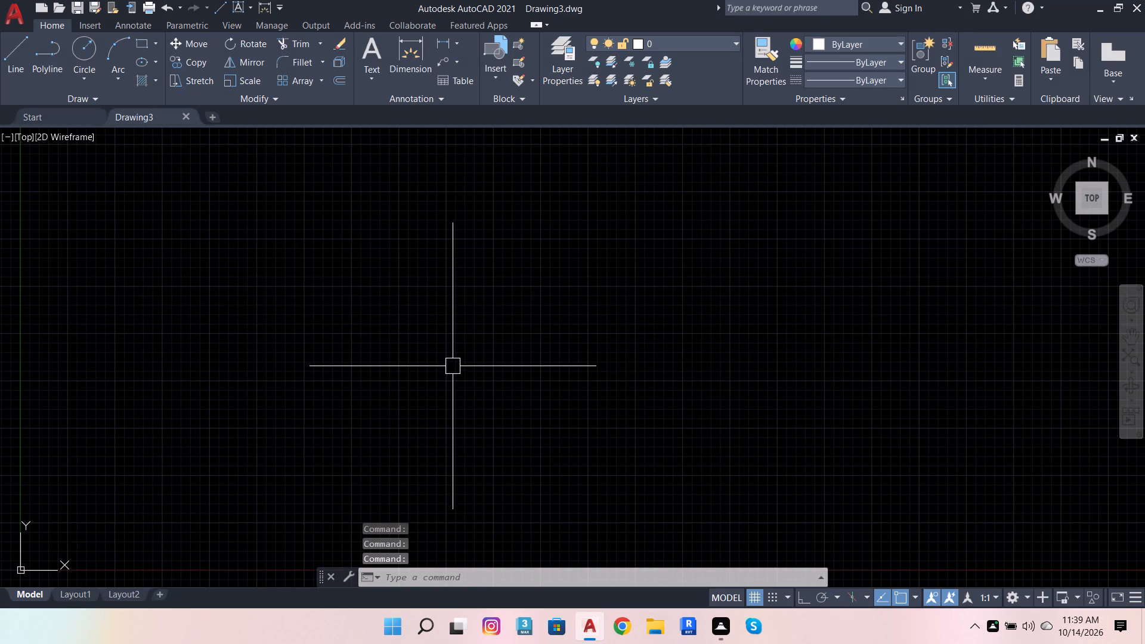
pyautogui.write('OP')
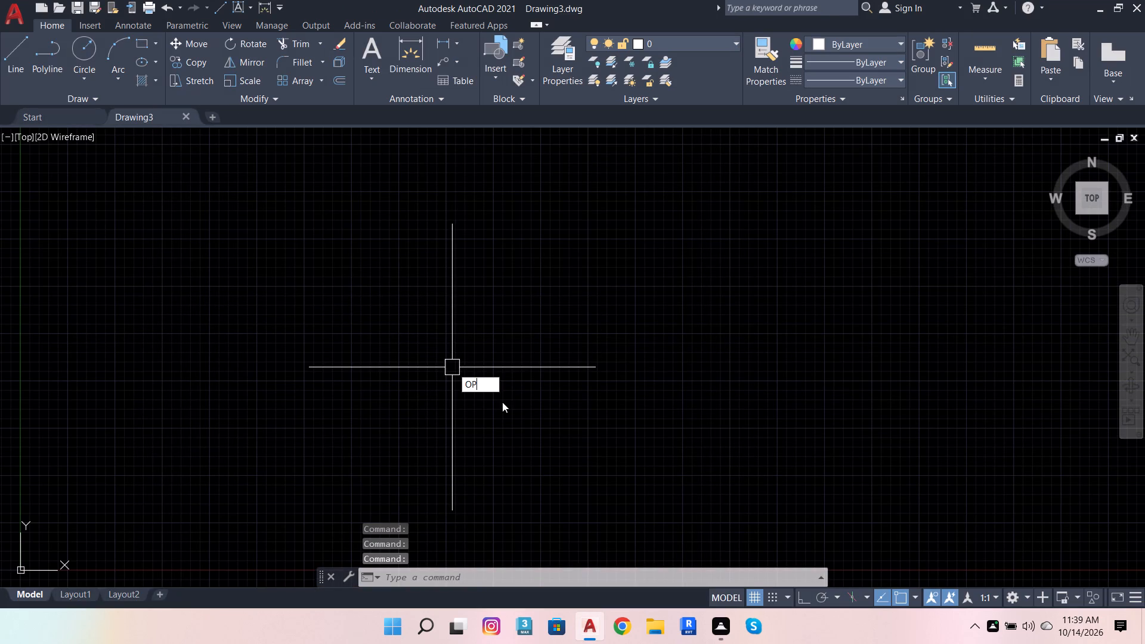
pyautogui.click(502, 402)
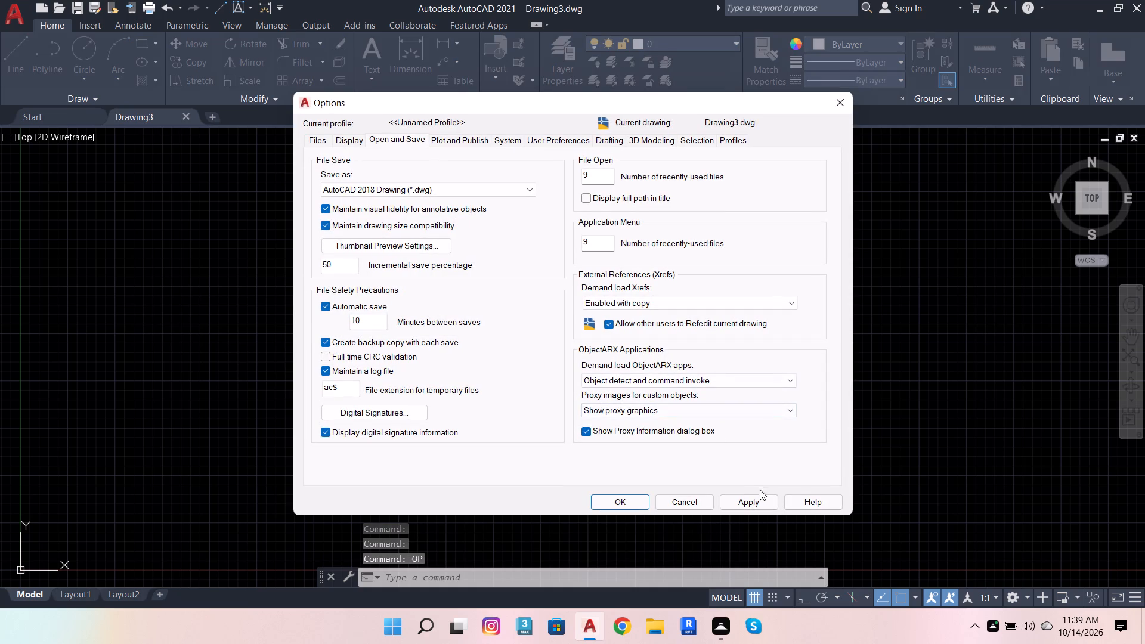
pyautogui.click(765, 501)
pyautogui.click(632, 502)
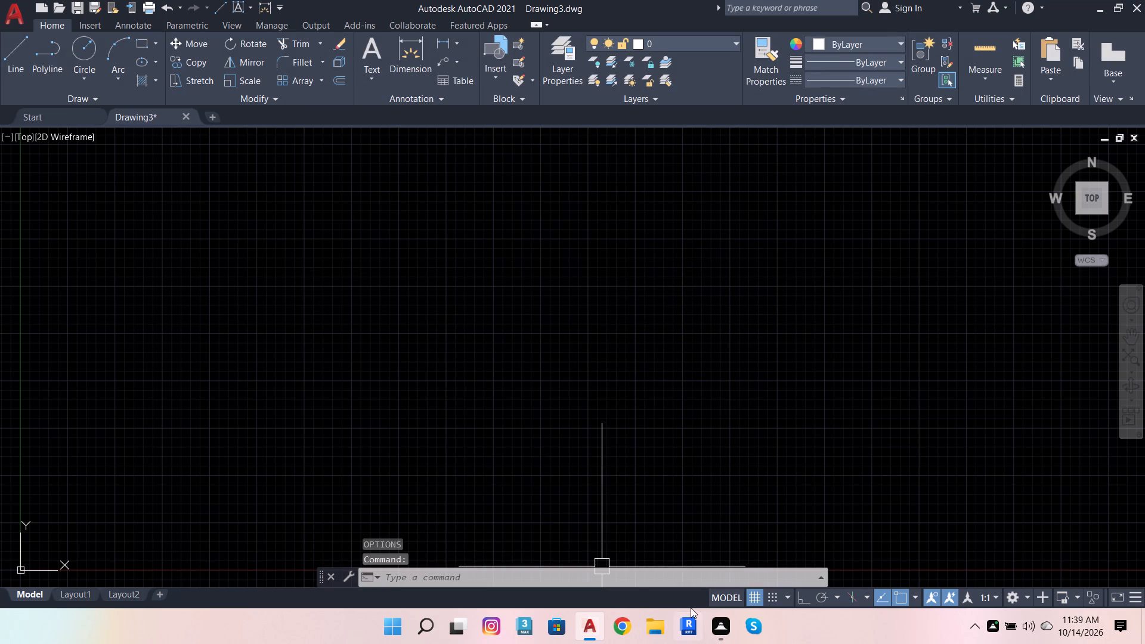
# Switch to File Explorer, open the work folder and search it for DAY(1)06.0.
pyautogui.click(659, 624)
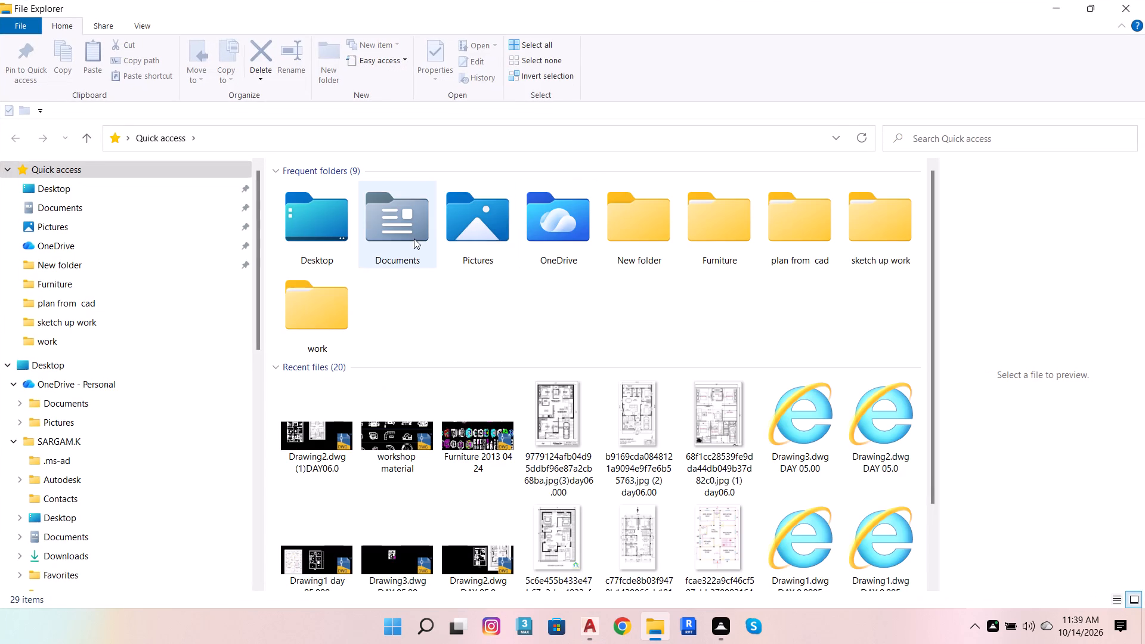
pyautogui.doubleClick(311, 336)
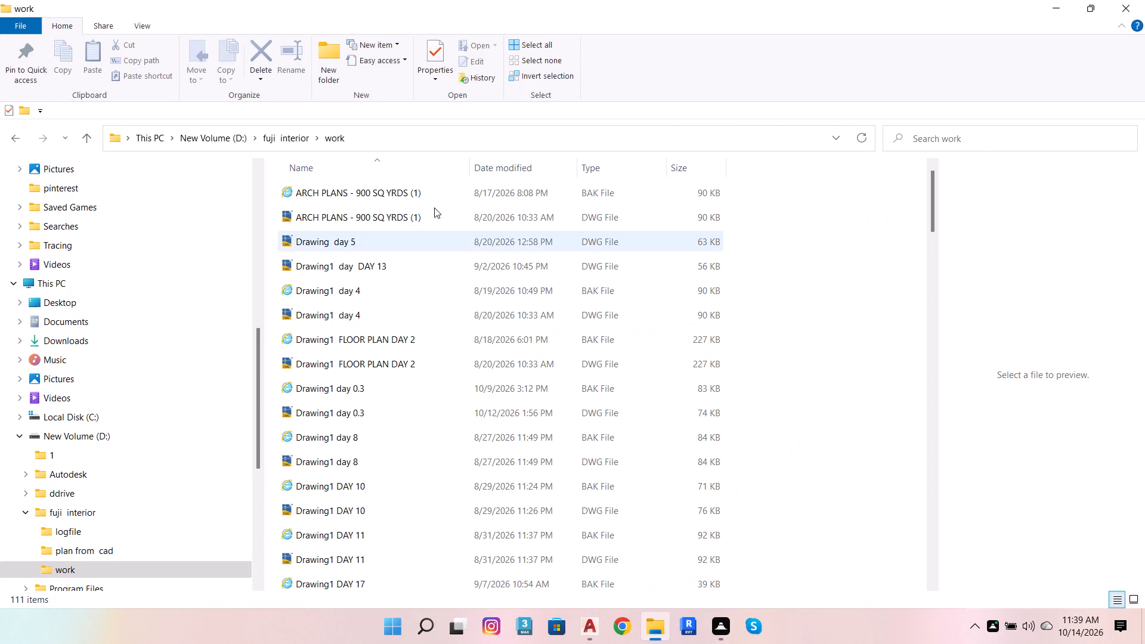
pyautogui.click(1032, 139)
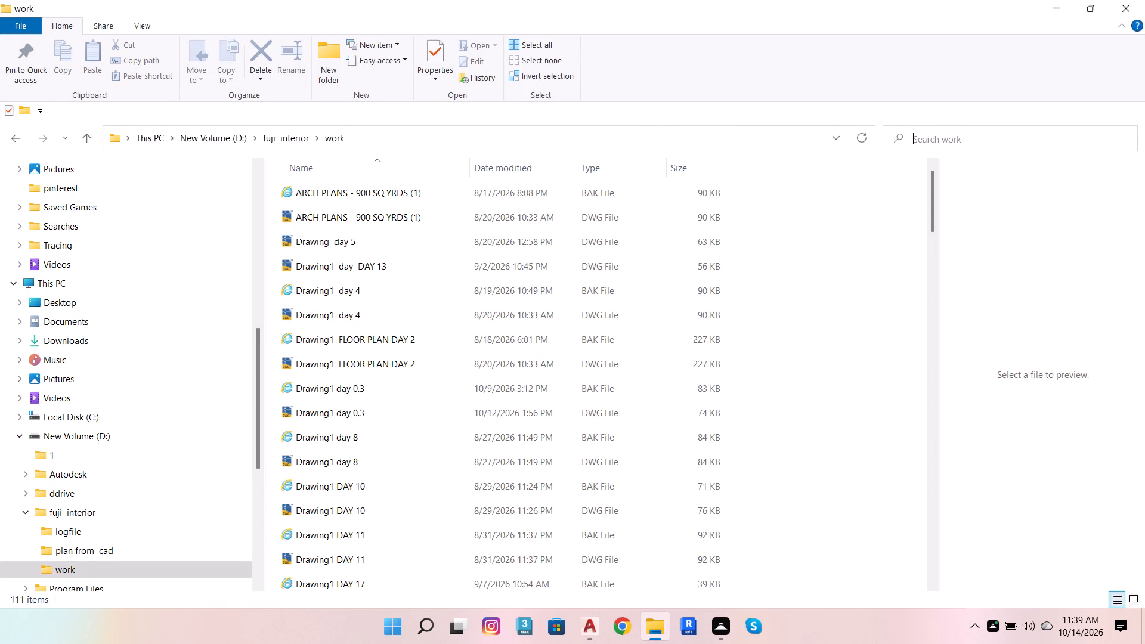
pyautogui.write('DAY')
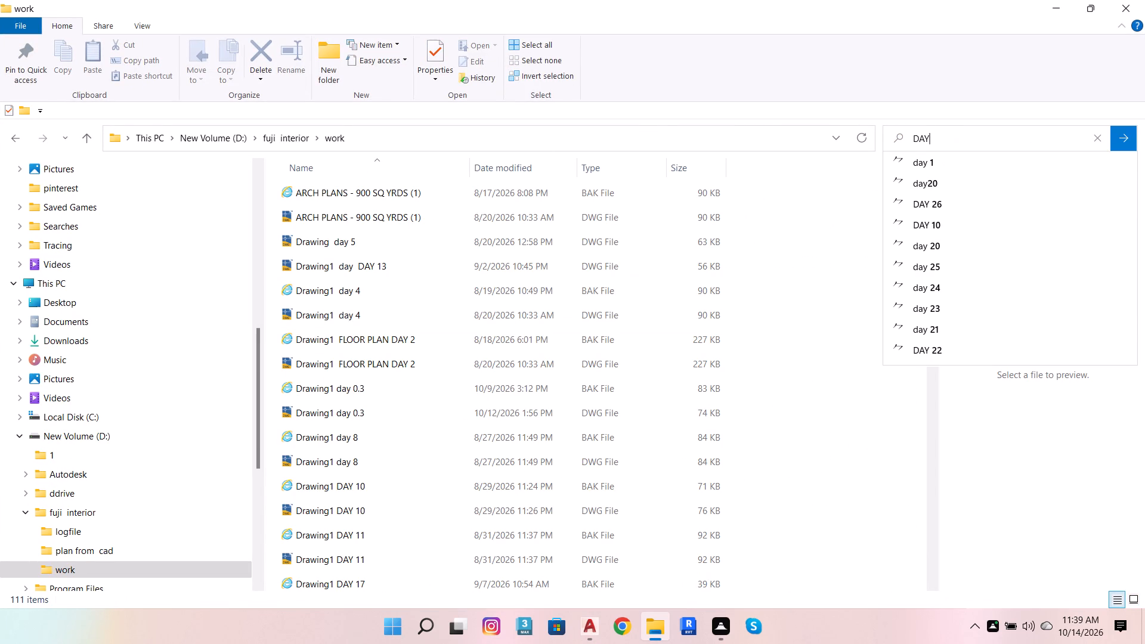
pyautogui.write('(1')
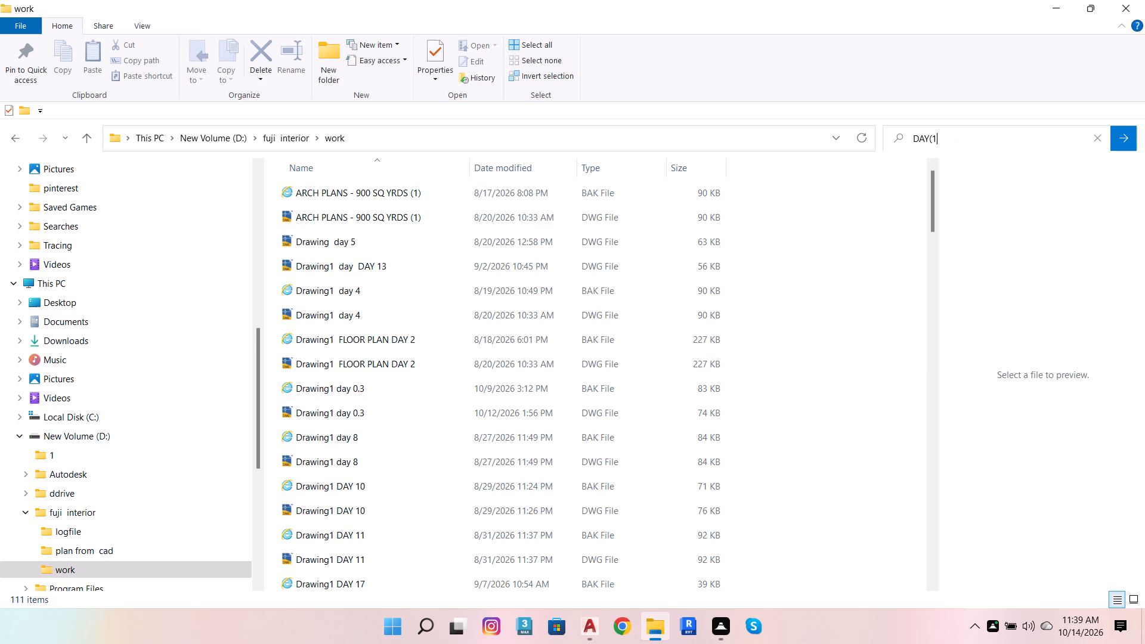
pyautogui.hotkey('shift', ')')
pyautogui.write('06')
pyautogui.write('.0')
pyautogui.press('Return')
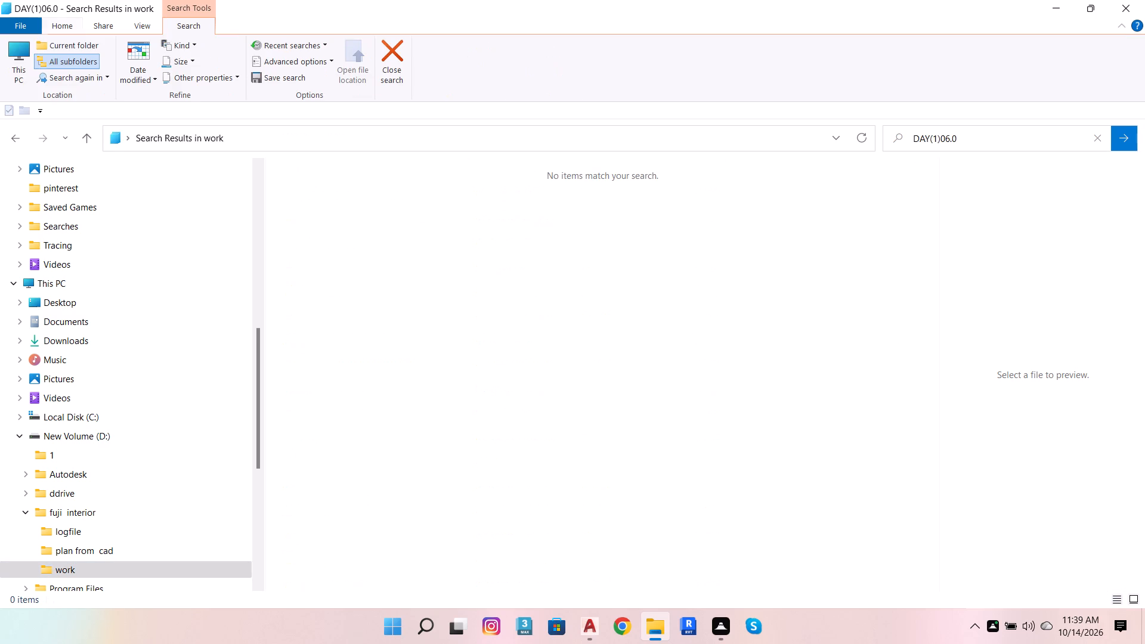
# Search the work folder again with a space before the number, as DAY(1) 06.0.
pyautogui.click(1030, 156)
pyautogui.click(992, 138)
pyautogui.click(960, 137)
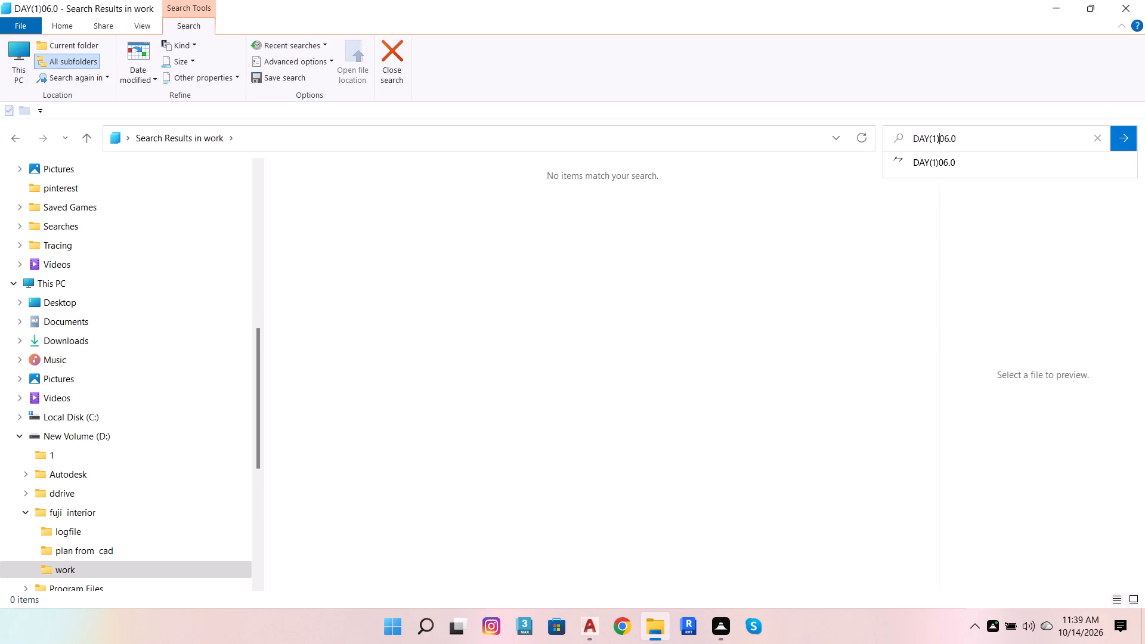
pyautogui.click(940, 135)
pyautogui.press('space')
pyautogui.press('Return')
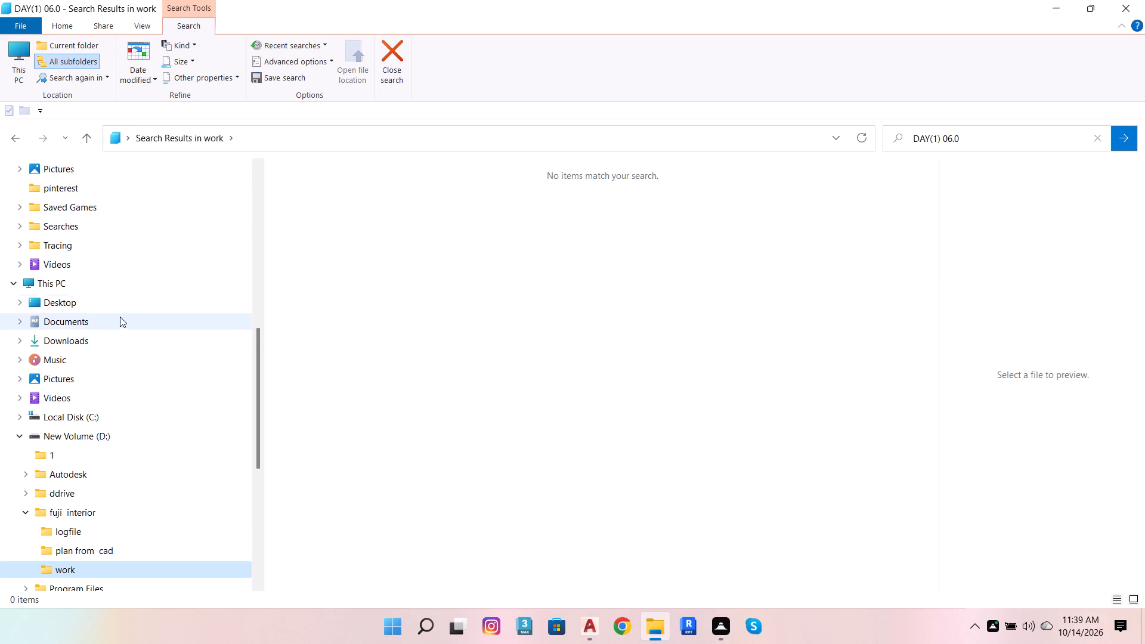
# Browse New Volume (D:) back to the work folder inside fuji interior.
pyautogui.doubleClick(125, 439)
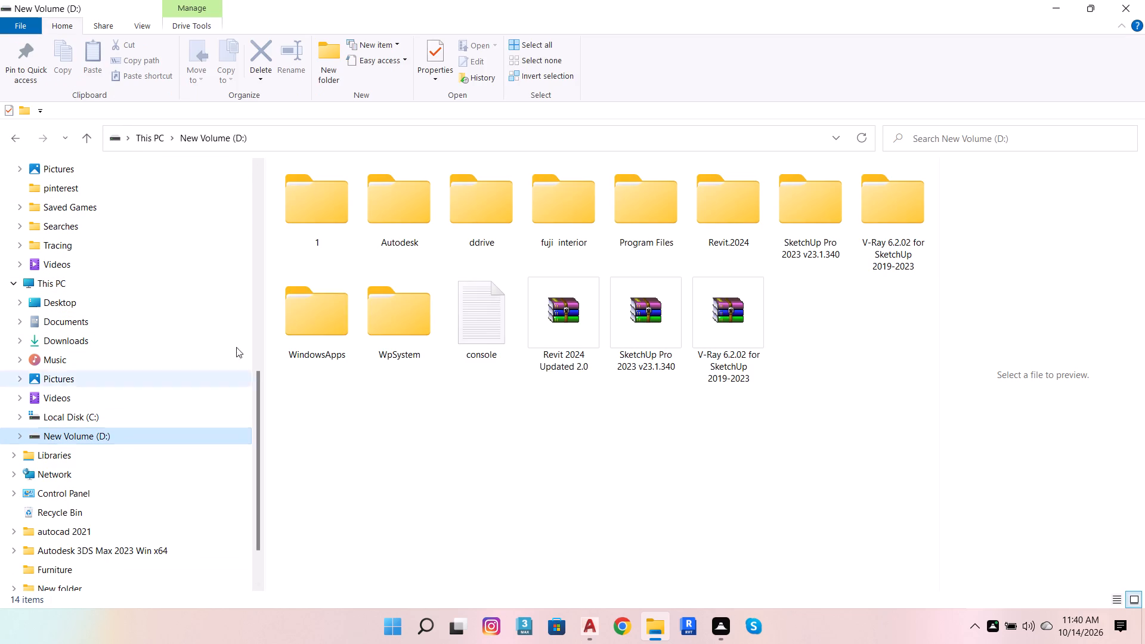
pyautogui.doubleClick(501, 226)
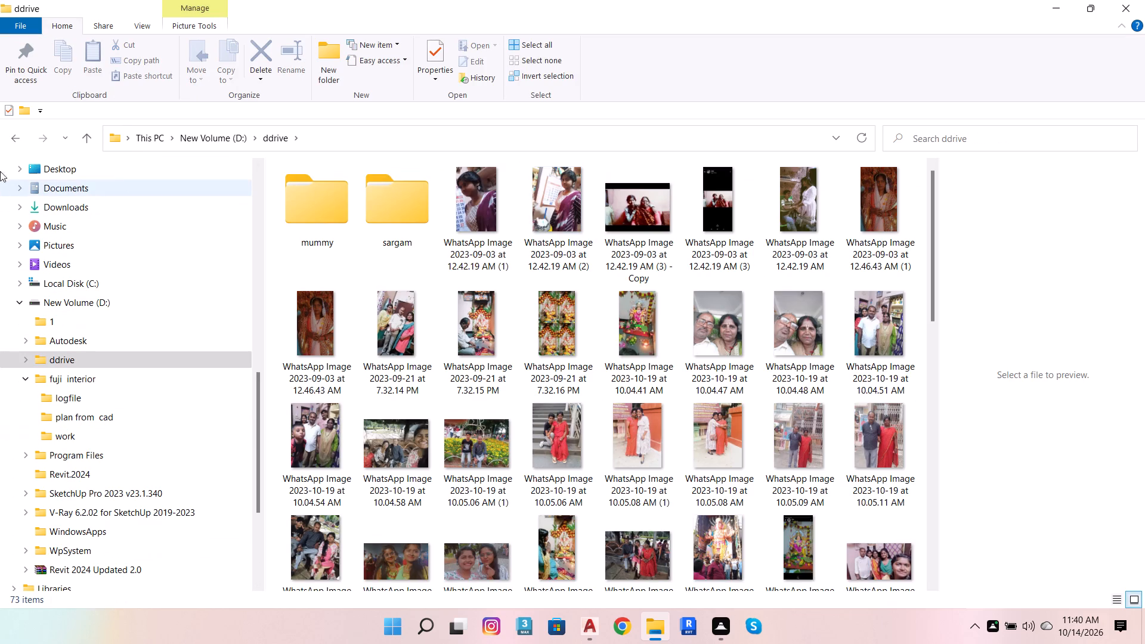
pyautogui.click(11, 138)
pyautogui.doubleClick(580, 232)
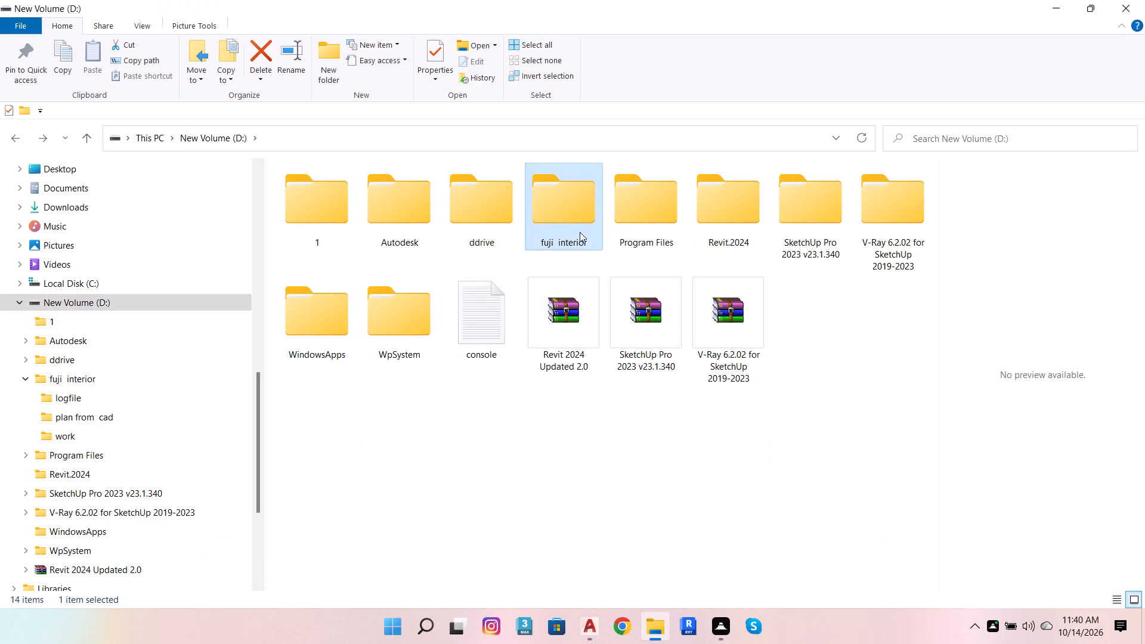
pyautogui.doubleClick(534, 233)
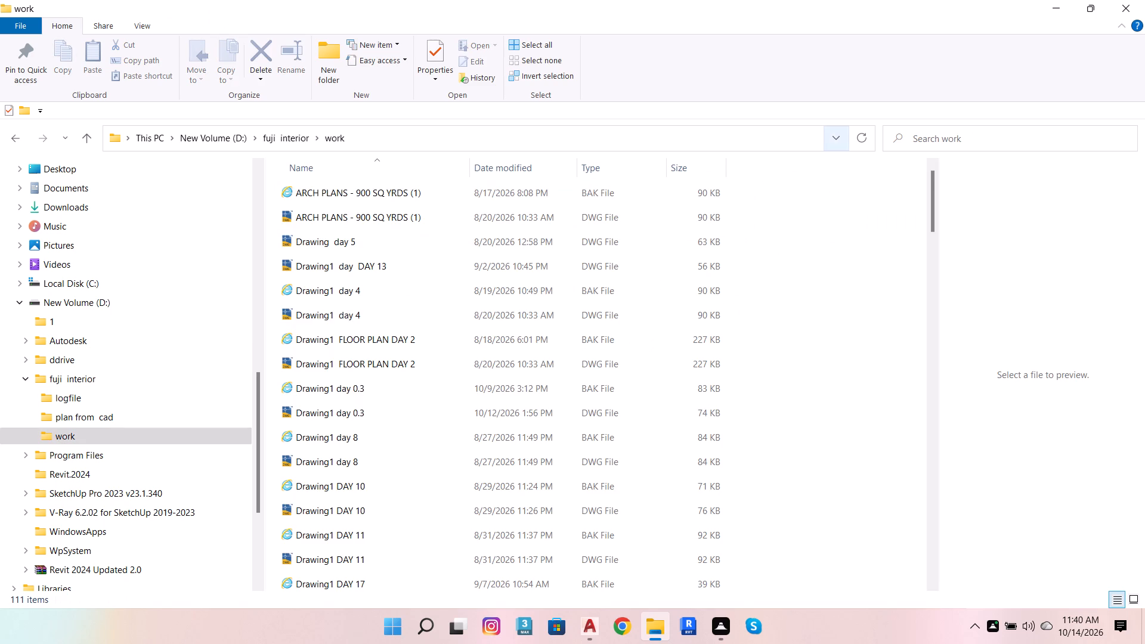
# Search the work folder once more for DAY(1)06.0, without the space before the number.
pyautogui.click(940, 135)
pyautogui.click(946, 157)
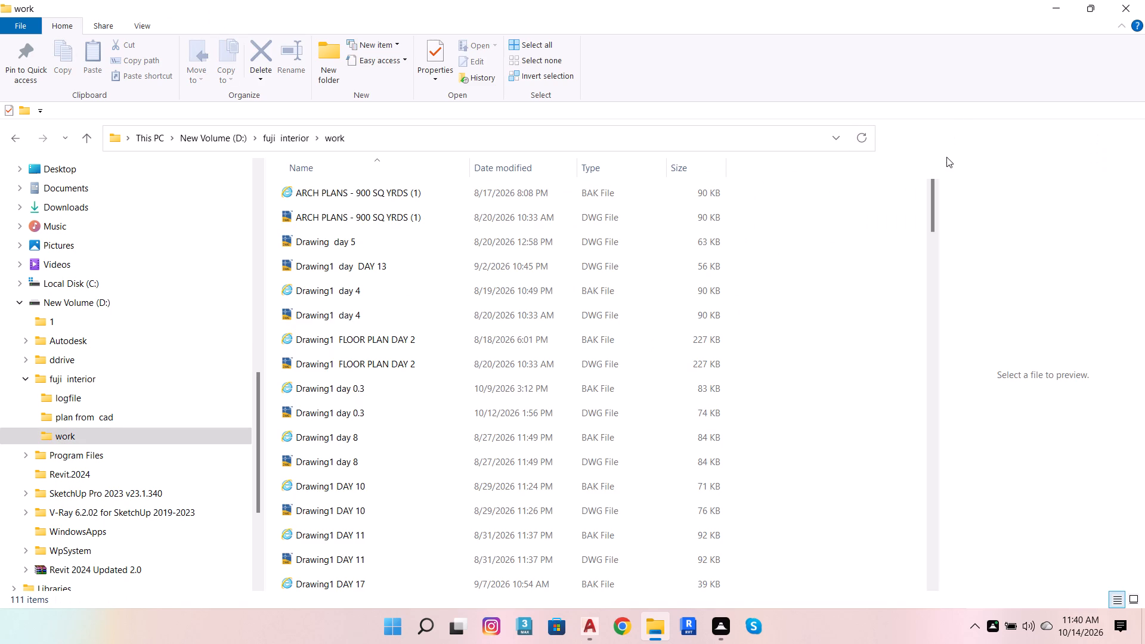
pyautogui.click(988, 134)
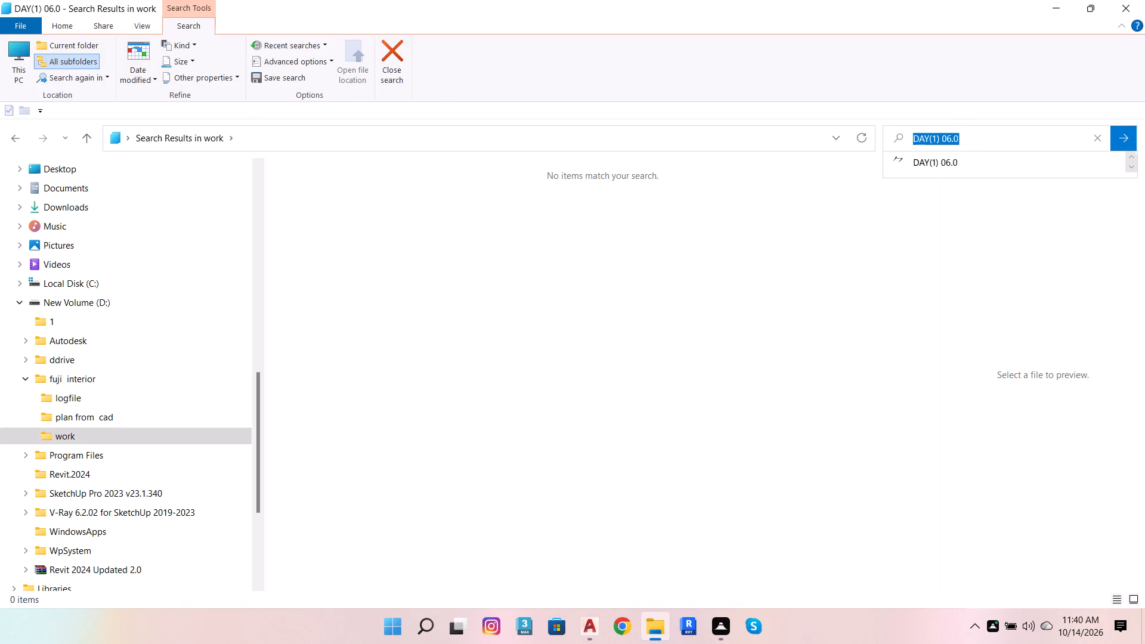
pyautogui.scroll(2, 940, 133)
pyautogui.click(938, 140)
pyautogui.scroll(7, 945, 135)
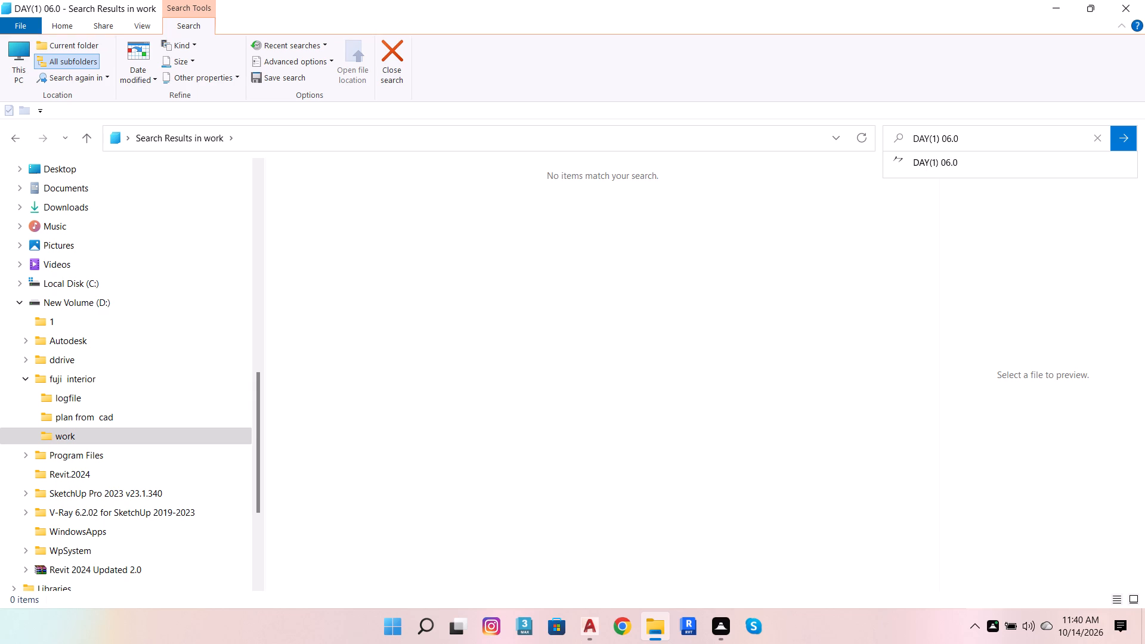
pyautogui.click(942, 135)
pyautogui.press('BackSpace')
pyautogui.press('Return')
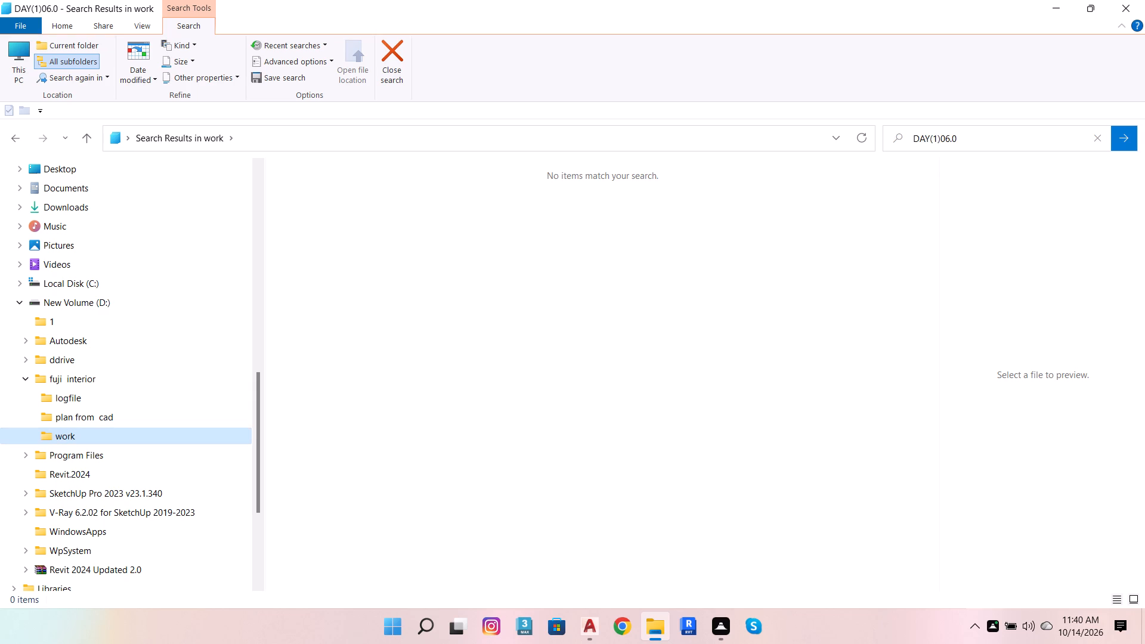
pyautogui.click(972, 148)
pyautogui.click(977, 134)
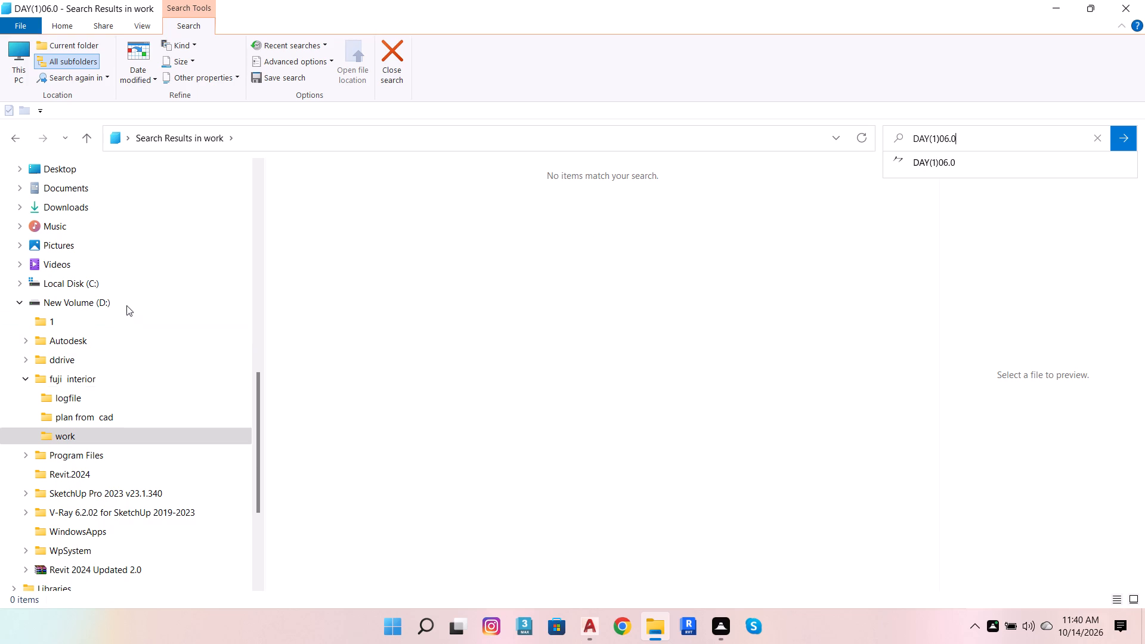
# Open the drawing Drawing2.dwg (1)DAY06.0 from the recent files in Quick access.
pyautogui.scroll(16, 121, 290)
pyautogui.scroll(18, 129, 241)
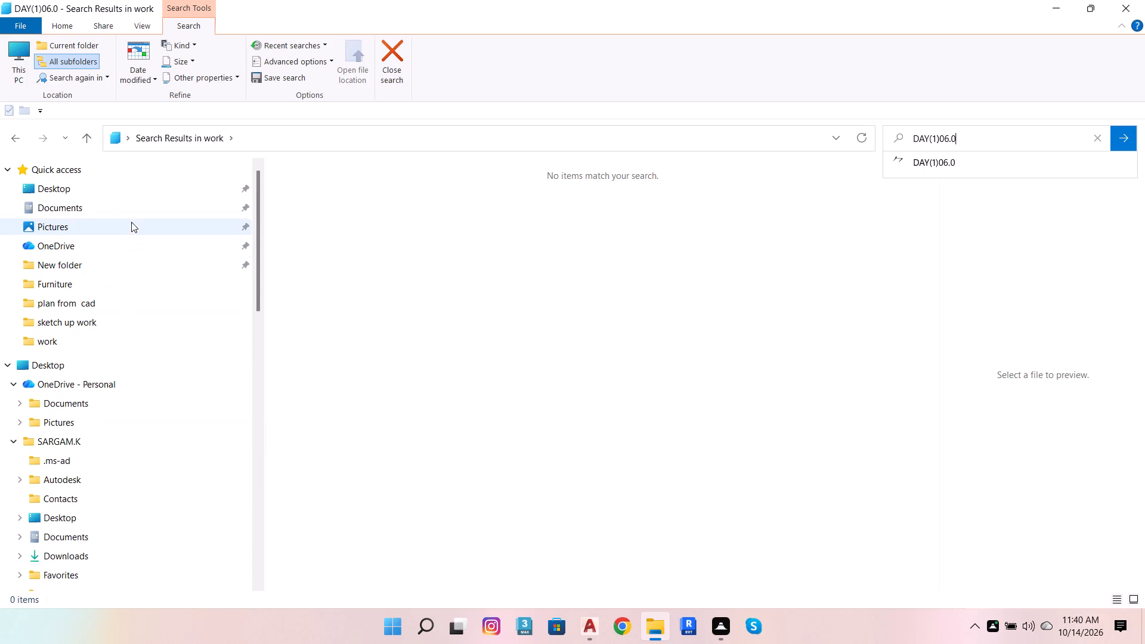
pyautogui.scroll(6, 131, 222)
pyautogui.doubleClick(148, 169)
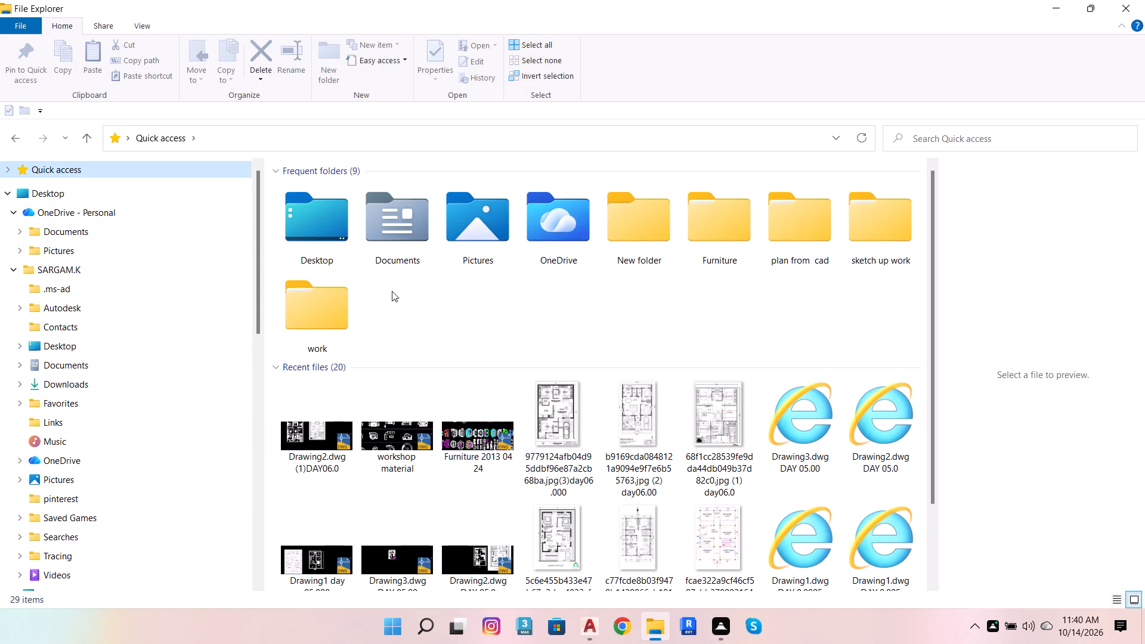
pyautogui.click(336, 428)
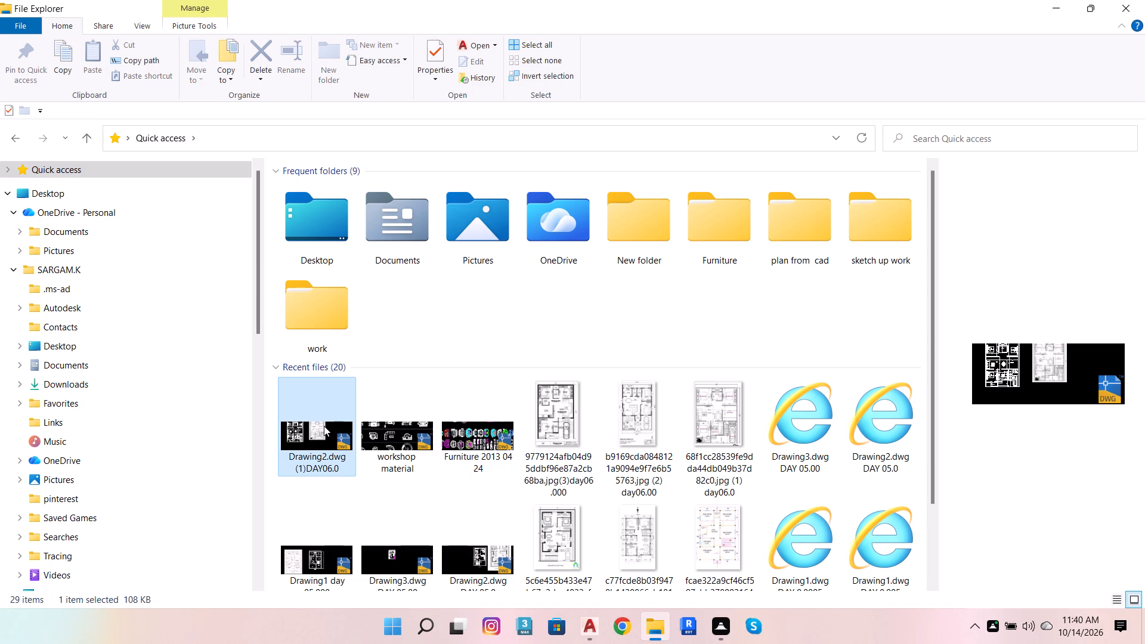
pyautogui.doubleClick(324, 426)
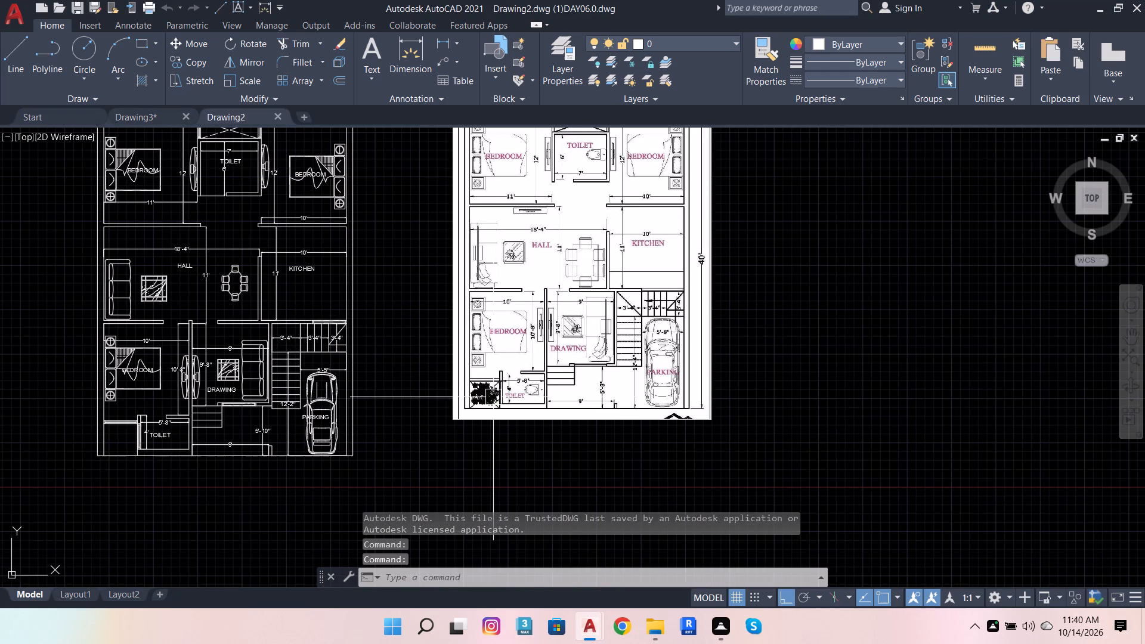
# Save the reopened floor plan drawing under its existing name.
pyautogui.hotkey('ctrl', 's')
pyautogui.hotkey('ctrl', 's')
pyautogui.hotkey('ctrl', 's')
pyautogui.hotkey('ctrl', 's')
pyautogui.hotkey('ctrl', 's')
pyautogui.hotkey('ctrl', 's')
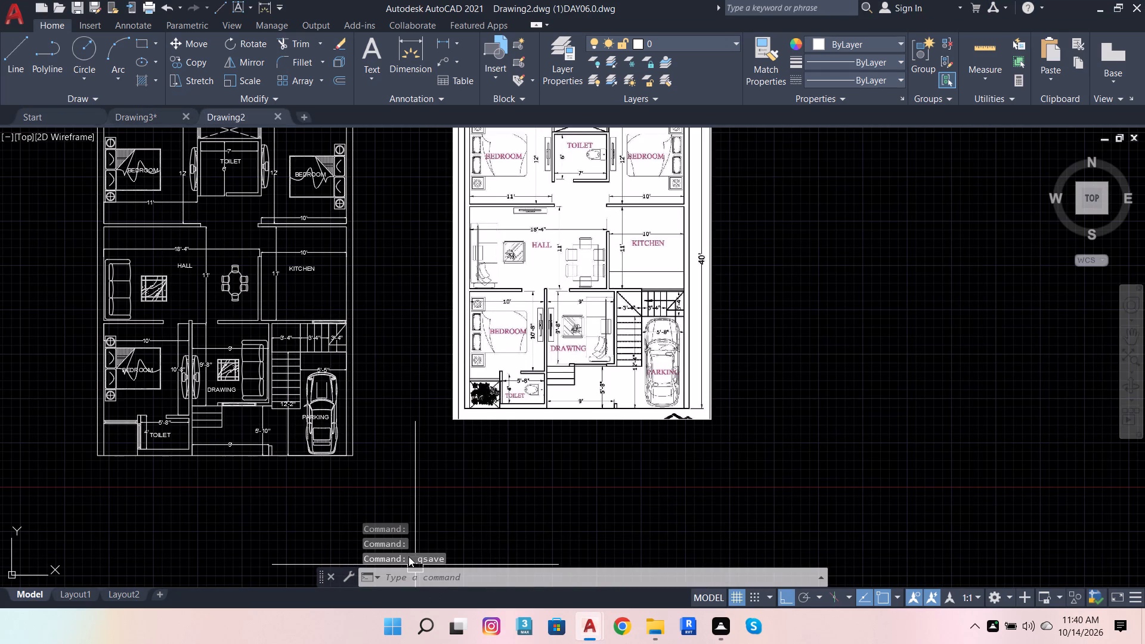
pyautogui.click(409, 556)
pyautogui.click(379, 574)
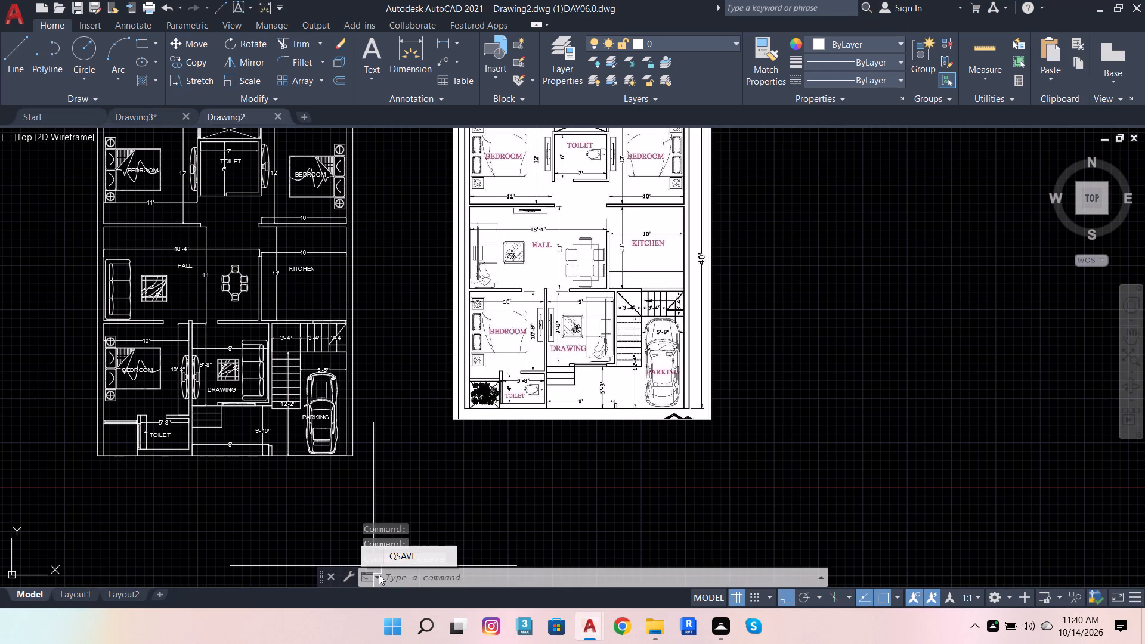
pyautogui.click(418, 554)
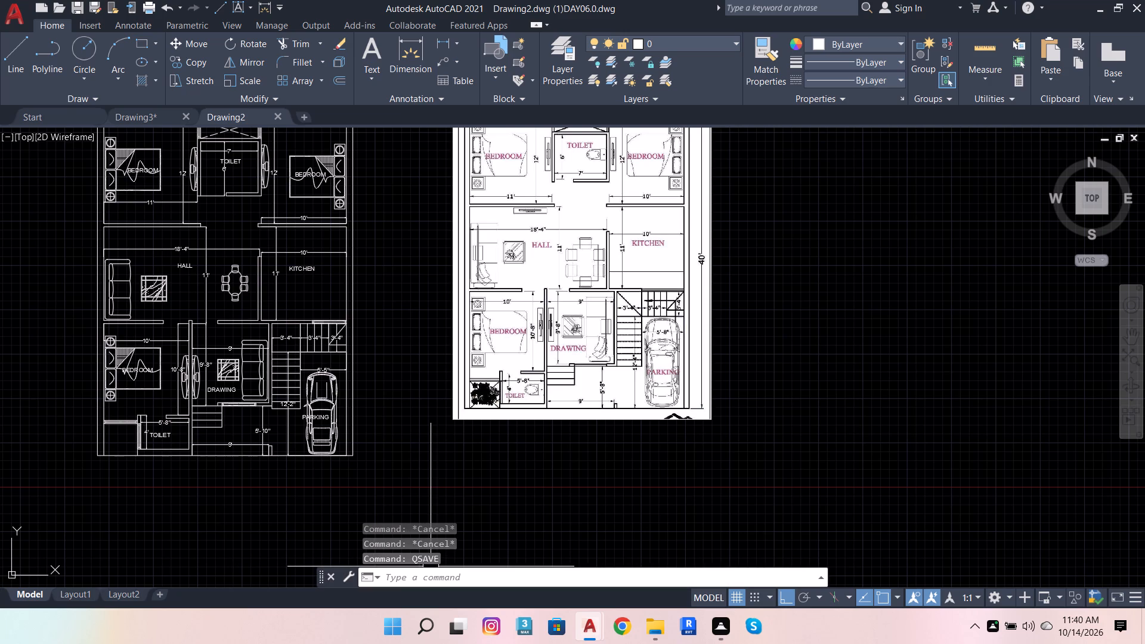
pyautogui.hotkey('ctrl', 's')
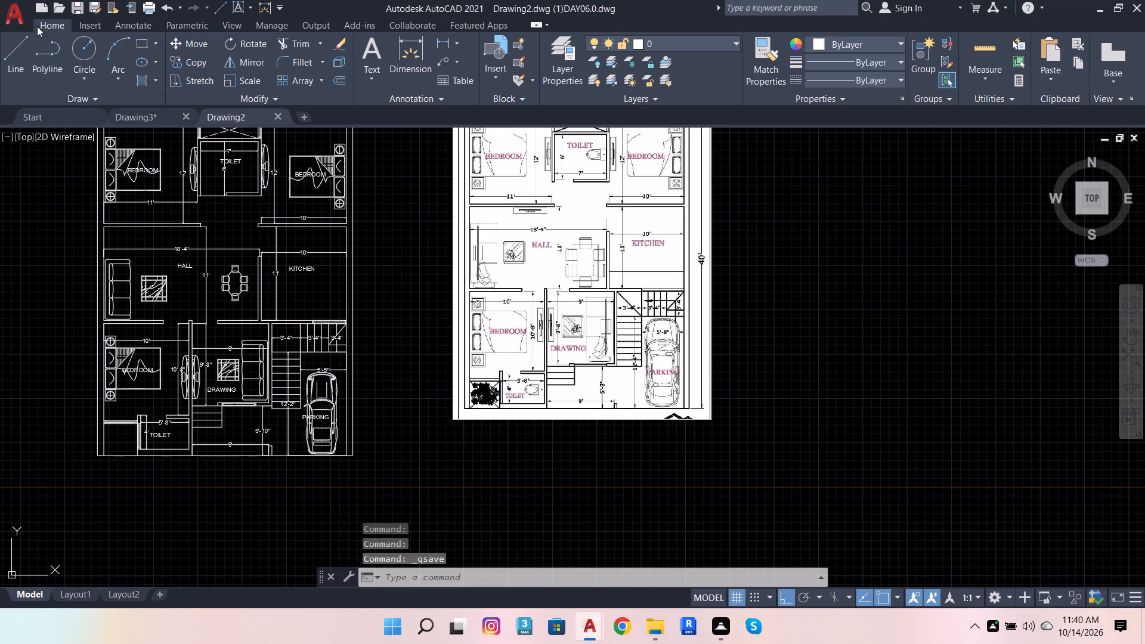
# Save the floor plan drawing again under its existing name.
pyautogui.click(12, 16)
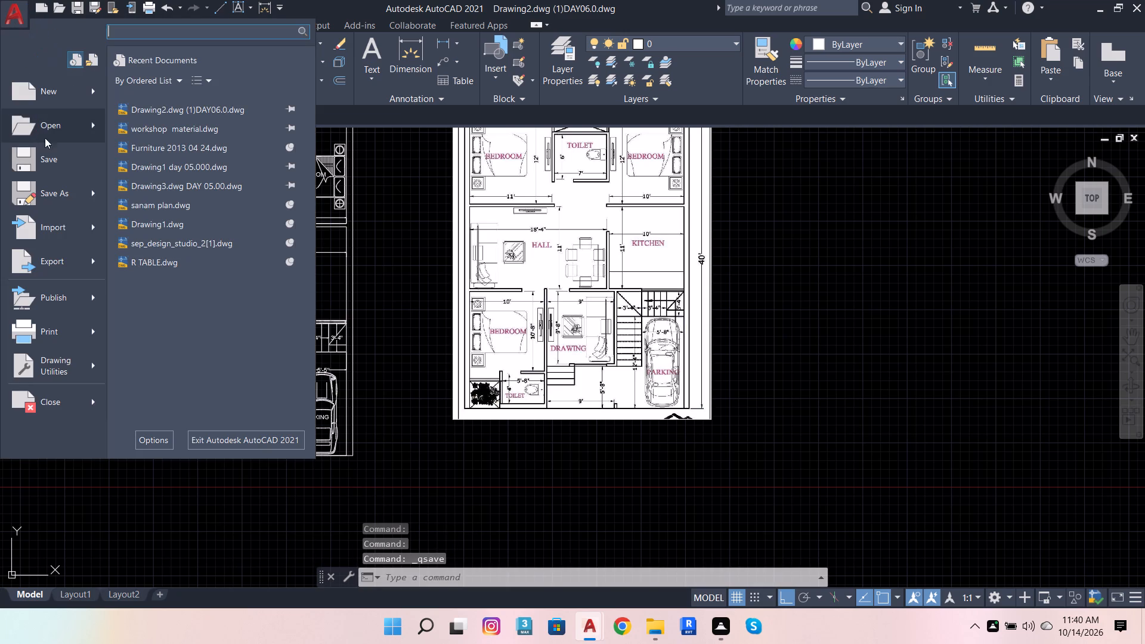
pyautogui.click(87, 188)
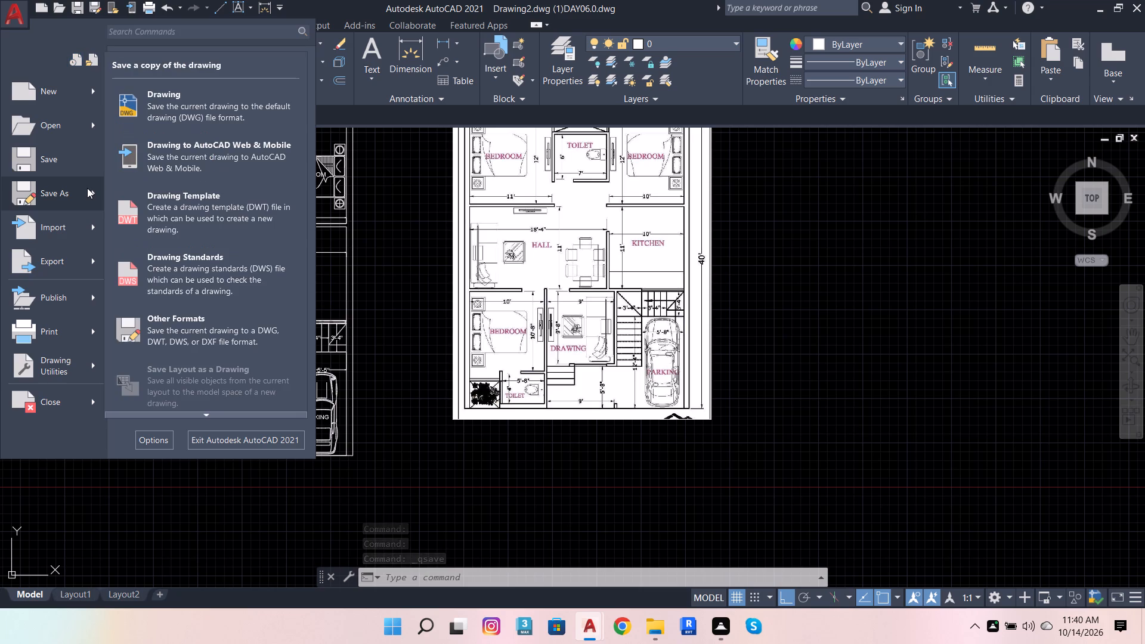
pyautogui.click(87, 188)
pyautogui.click(76, 160)
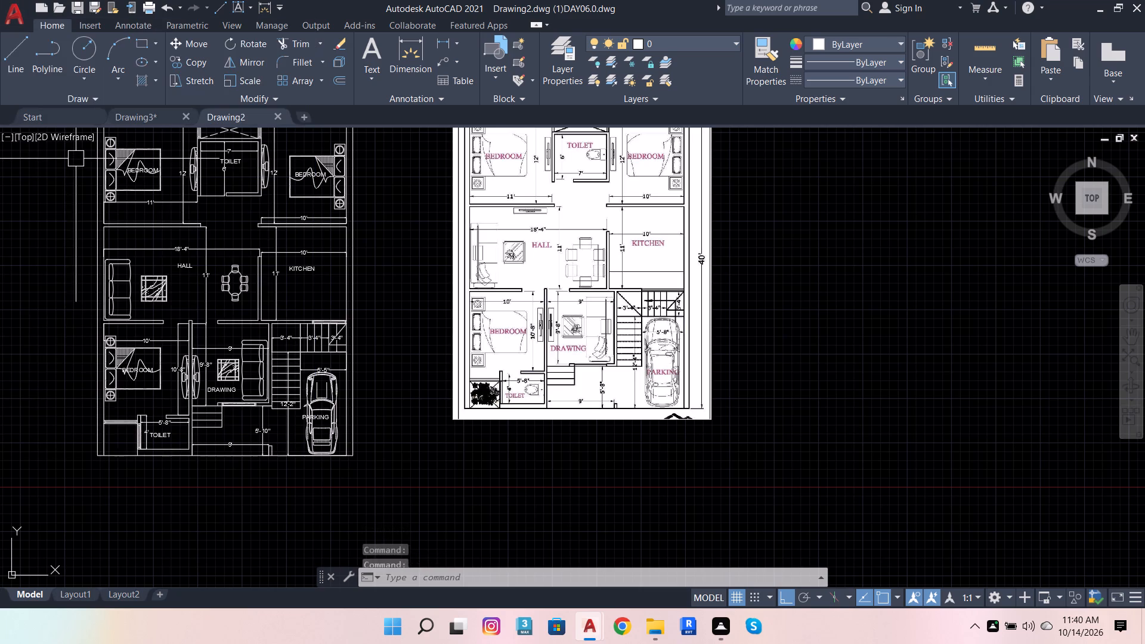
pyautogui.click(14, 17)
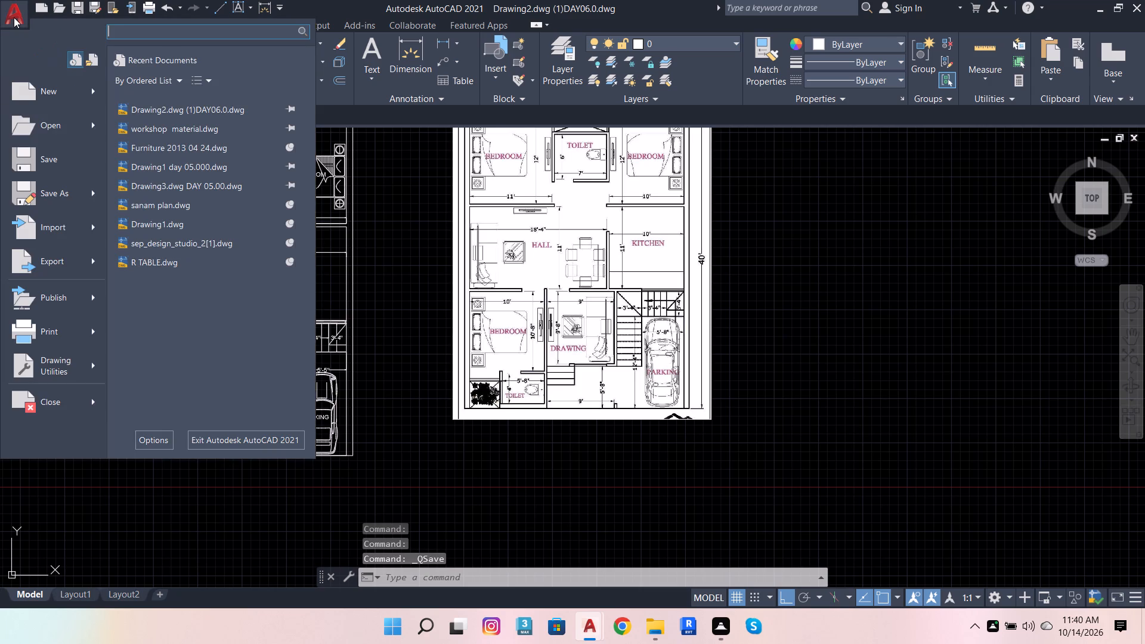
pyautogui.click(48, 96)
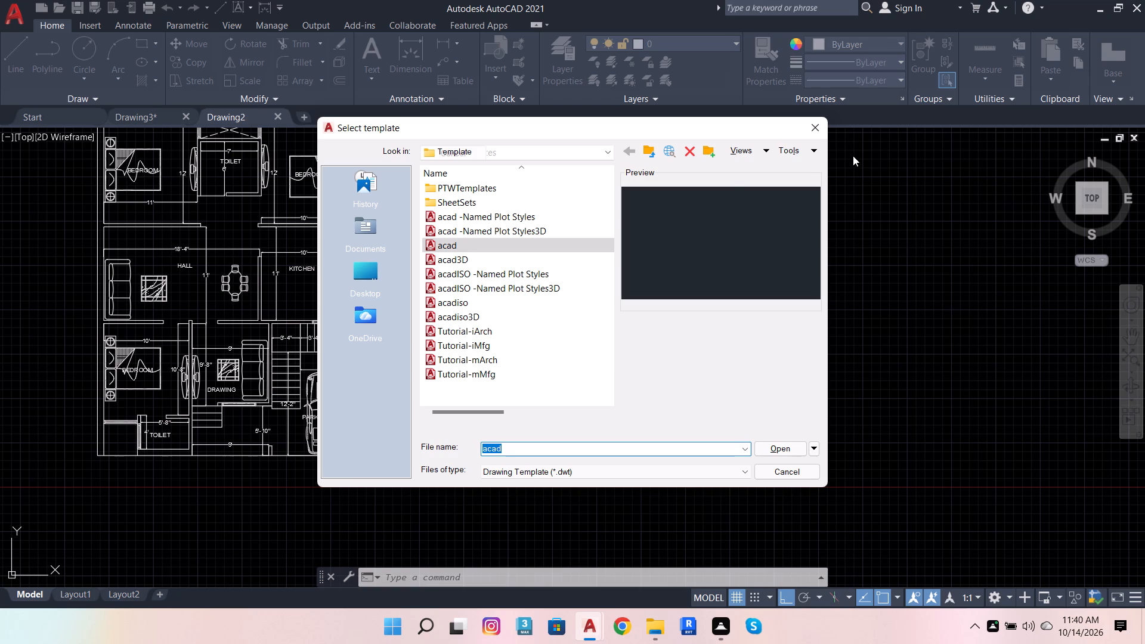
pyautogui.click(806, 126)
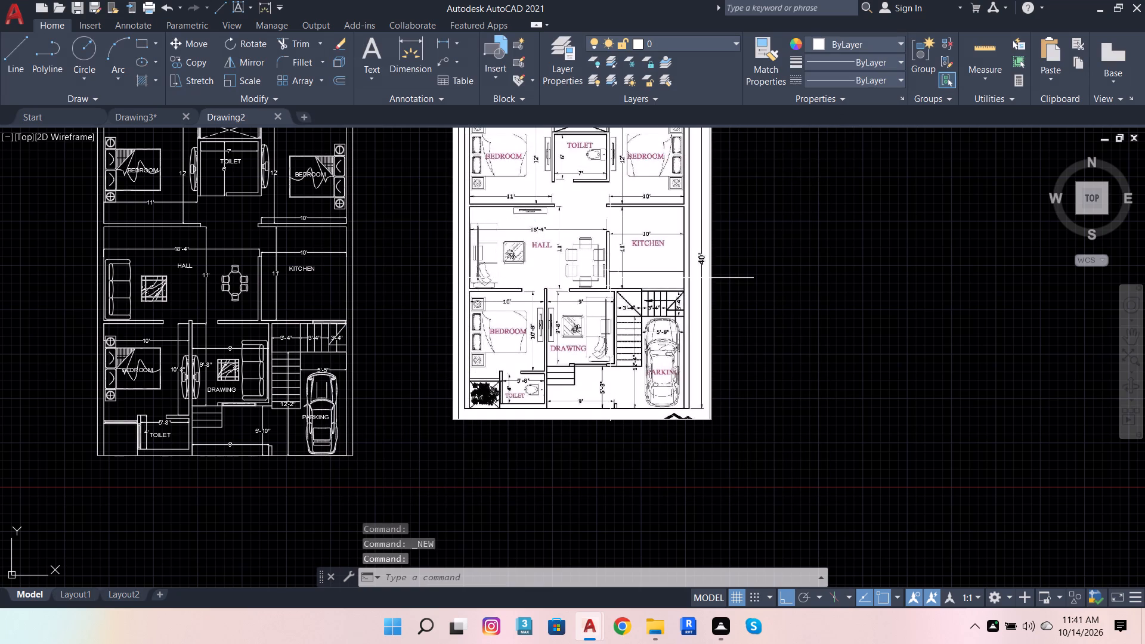
# Delete the reference plan image beside the drawn floor plan and save the drawing.
pyautogui.click(750, 261)
pyautogui.click(511, 222)
pyautogui.press('Delete')
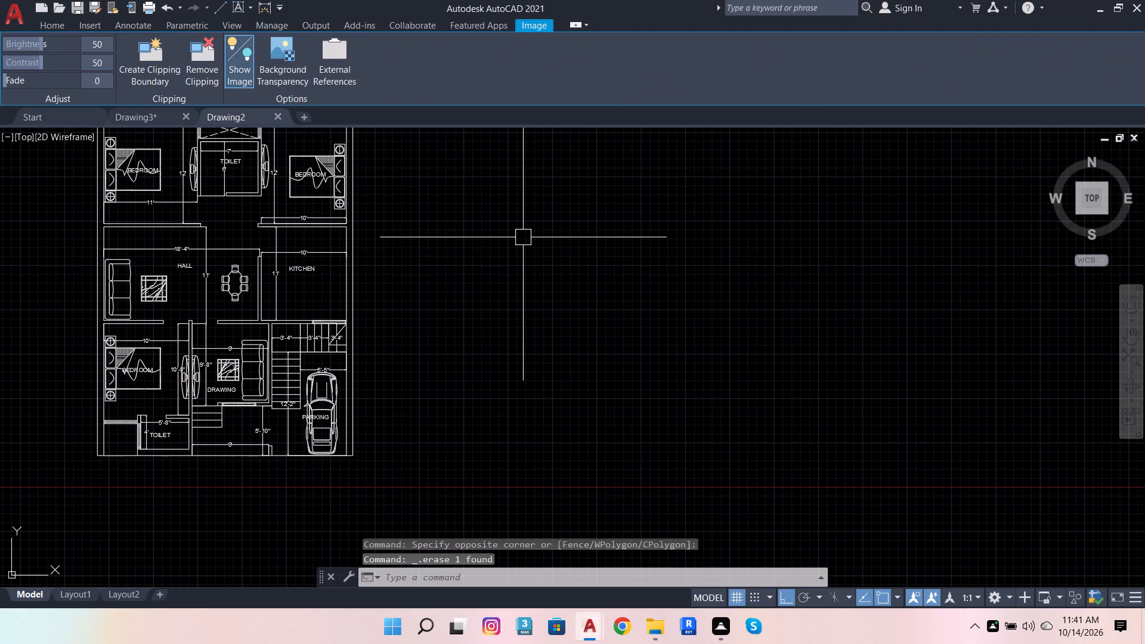
pyautogui.hotkey('ctrl', 's')
pyautogui.hotkey('ctrl', 's')
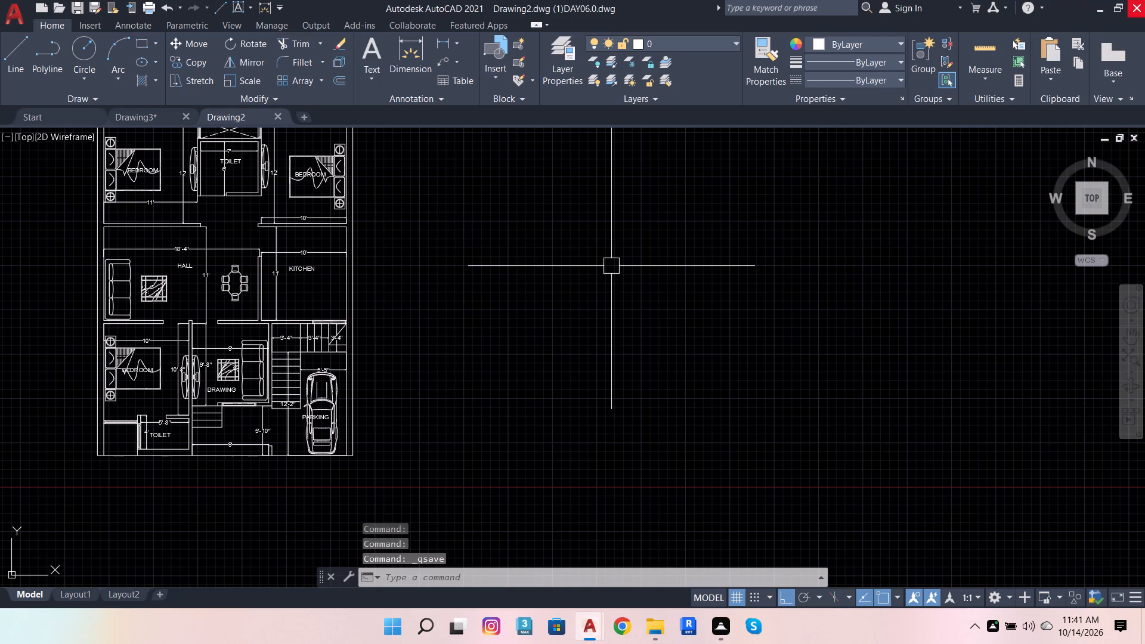
# Exit AutoCAD without saving the changes to Drawing3.dwg.
pyautogui.click(1144, 0)
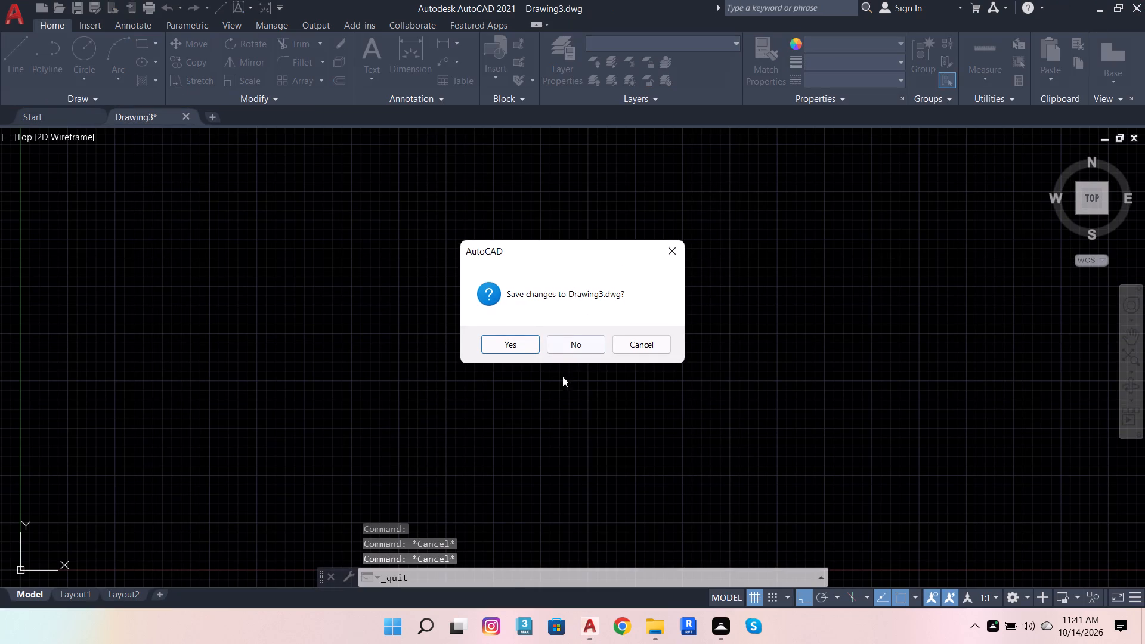
pyautogui.click(560, 339)
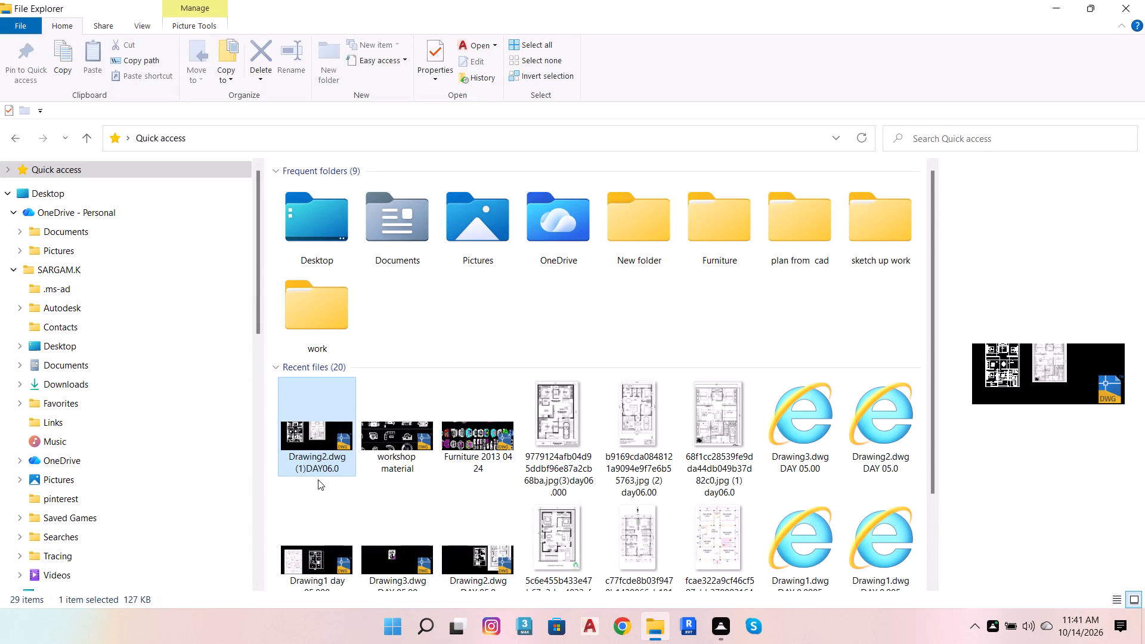
# Check the file properties of Drawing2.dwg (1)DAY06.0 among the recent files in File Explorer, including its location.
pyautogui.rightClick(315, 432)
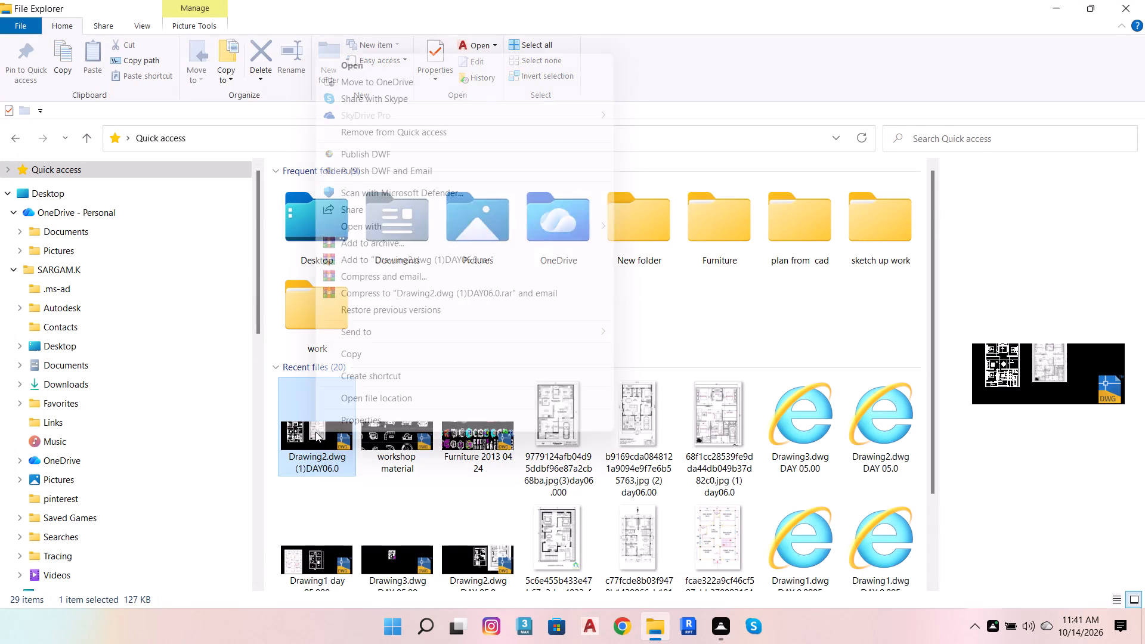
pyautogui.click(347, 422)
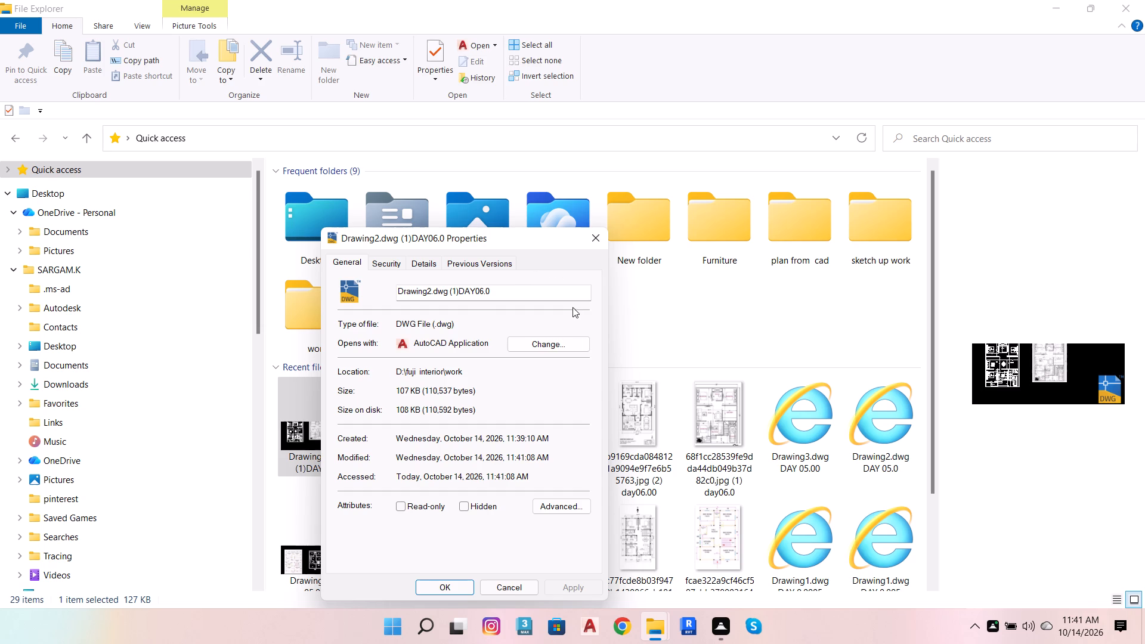
pyautogui.click(602, 243)
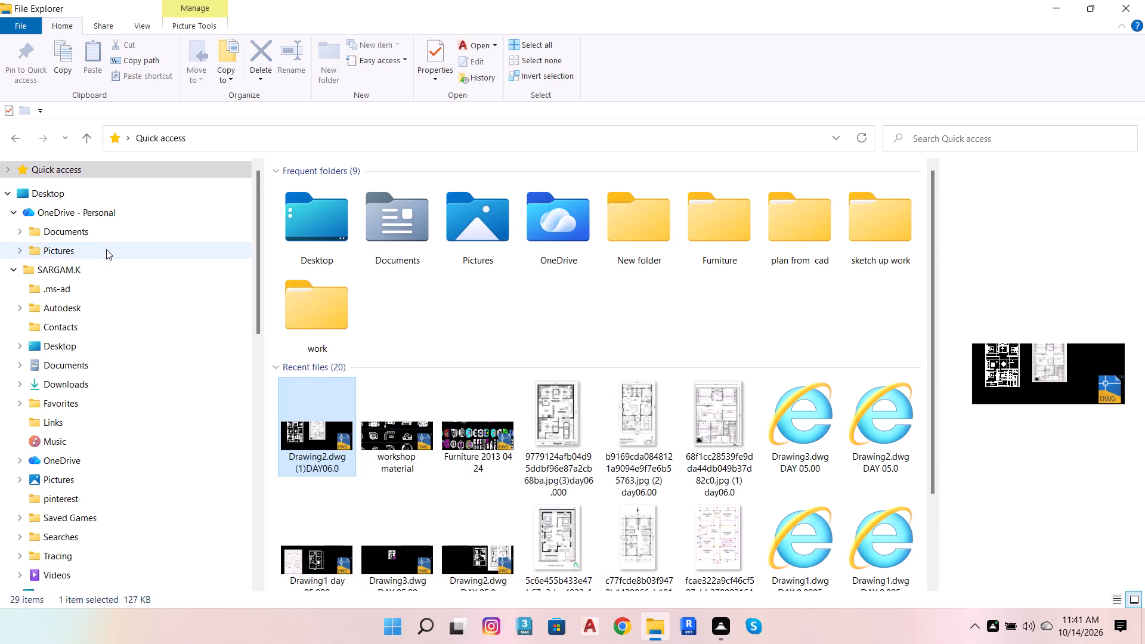
# Open the work folder, search it for DAY(1)06.0 and clear the search.
pyautogui.doubleClick(324, 313)
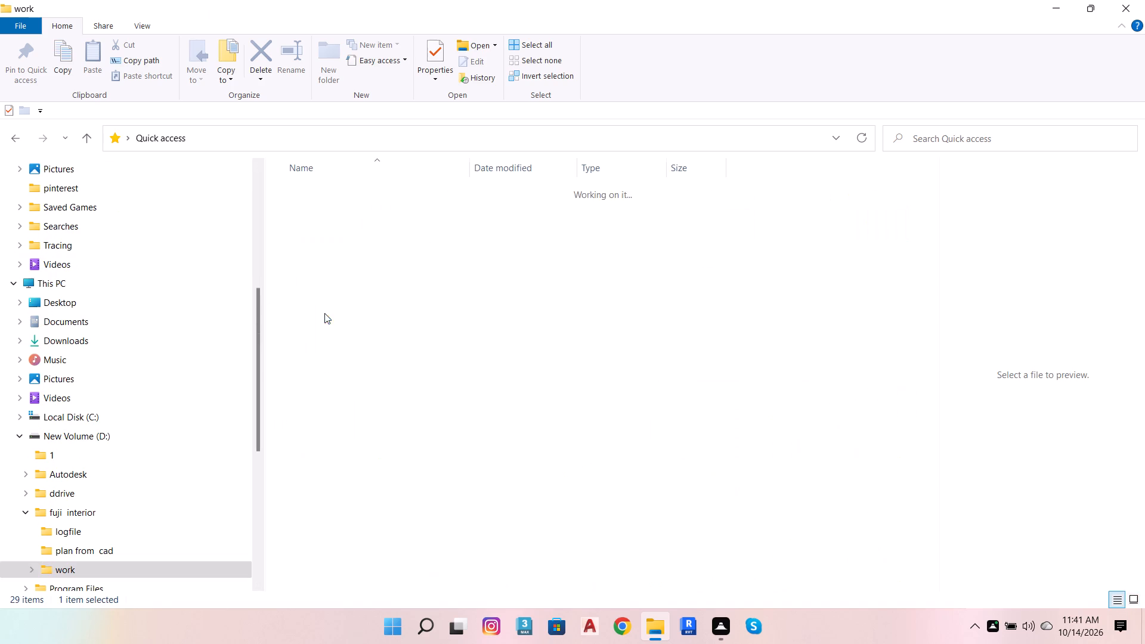
pyautogui.click(953, 145)
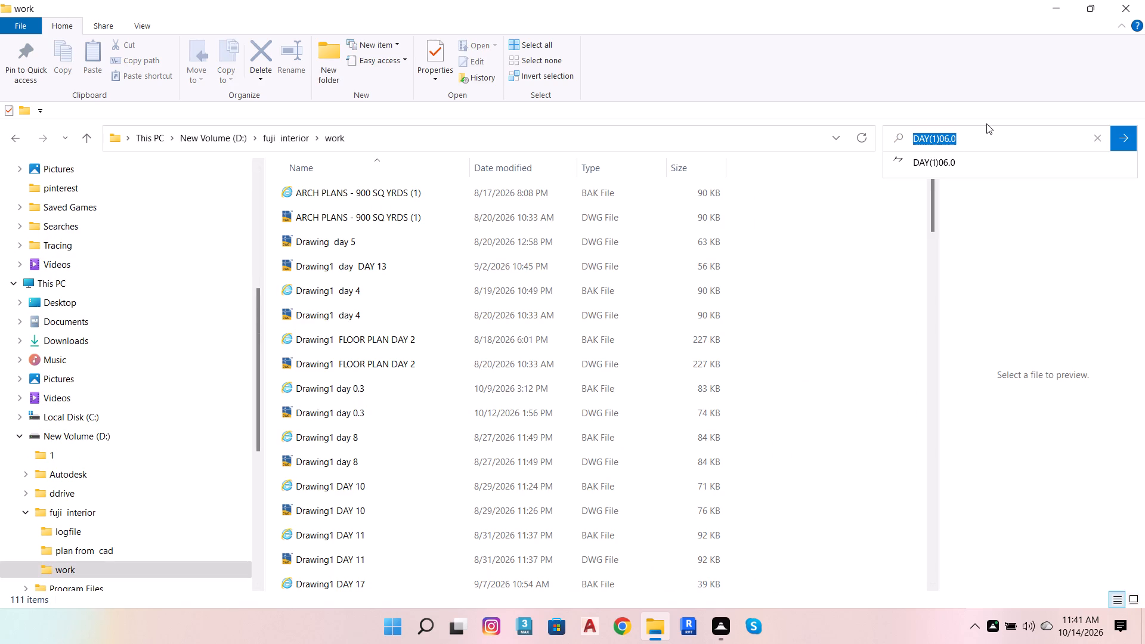
pyautogui.click(1011, 132)
pyautogui.press('Return')
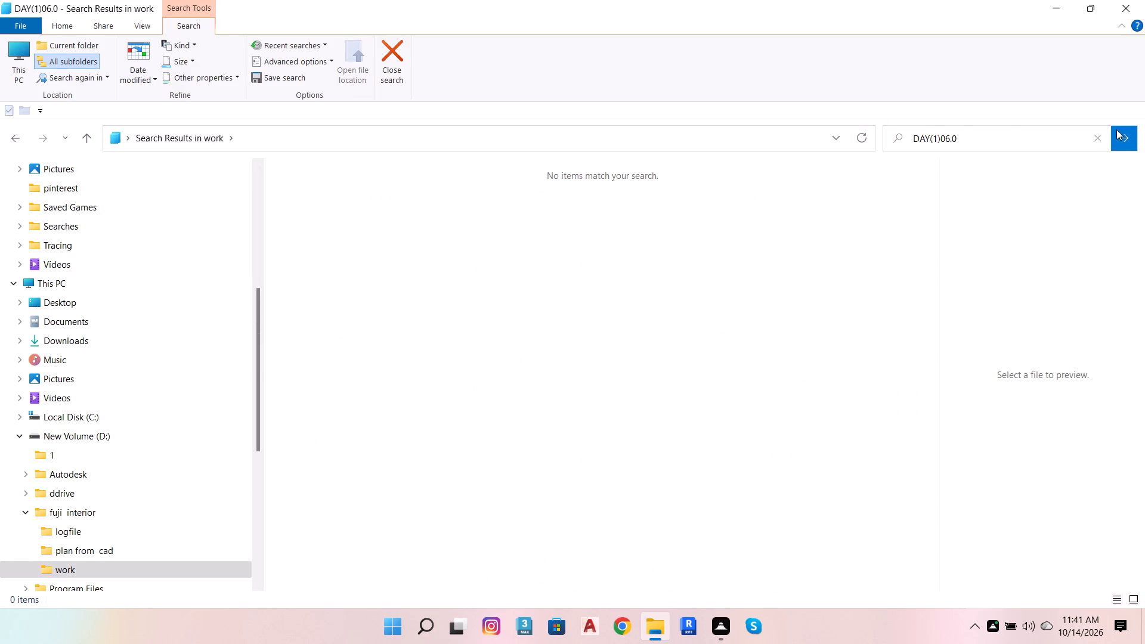
pyautogui.click(1106, 135)
pyautogui.click(1100, 135)
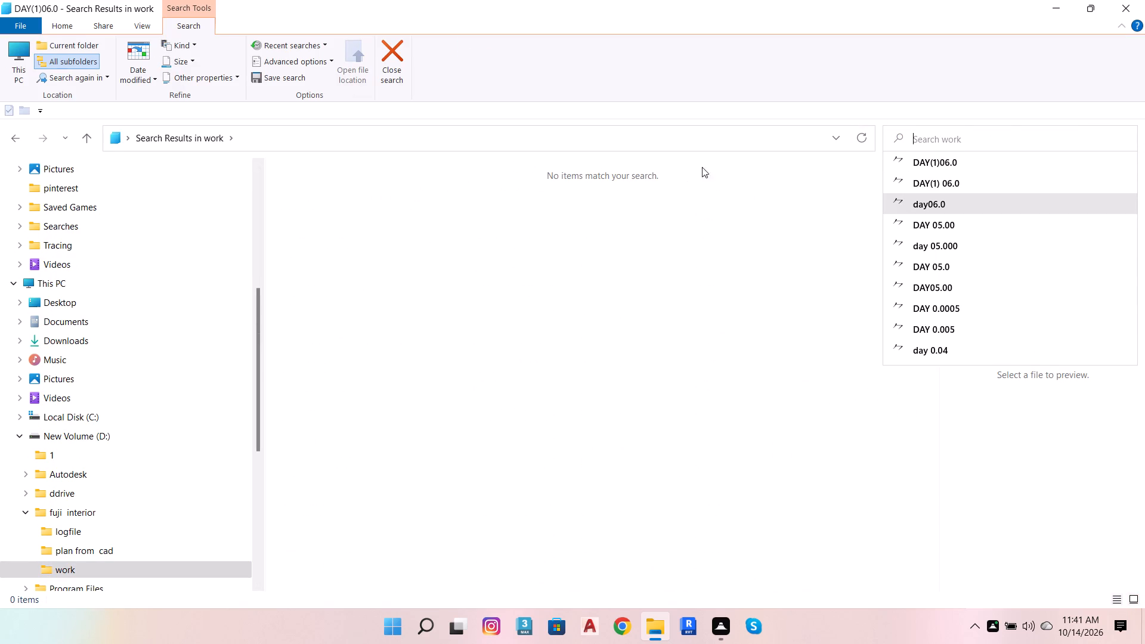
pyautogui.click(629, 197)
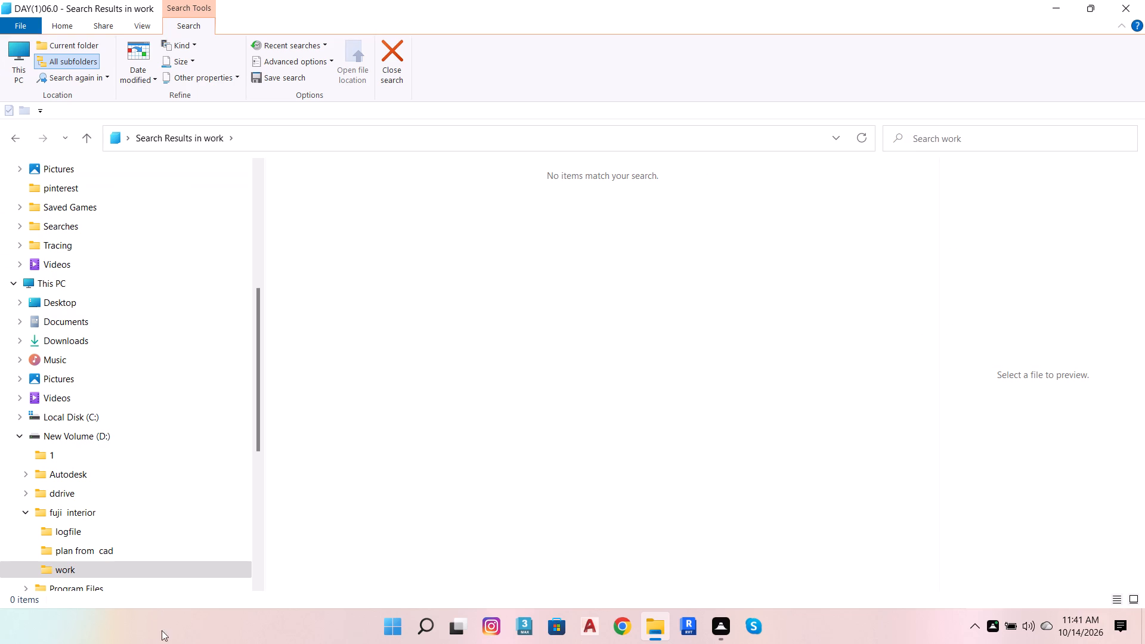
# Return to the work folder inside fuji interior and look through its file list for Drawing2.dwg (1)DAY06.0.
pyautogui.doubleClick(148, 564)
pyautogui.scroll(-6, 654, 270)
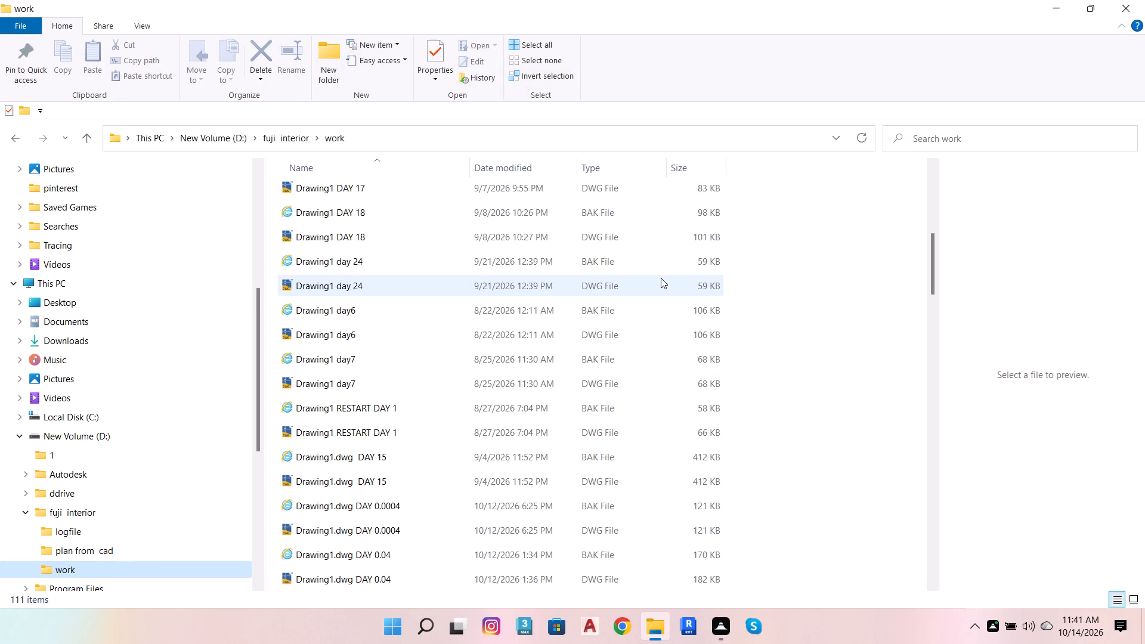
pyautogui.scroll(-6, 661, 278)
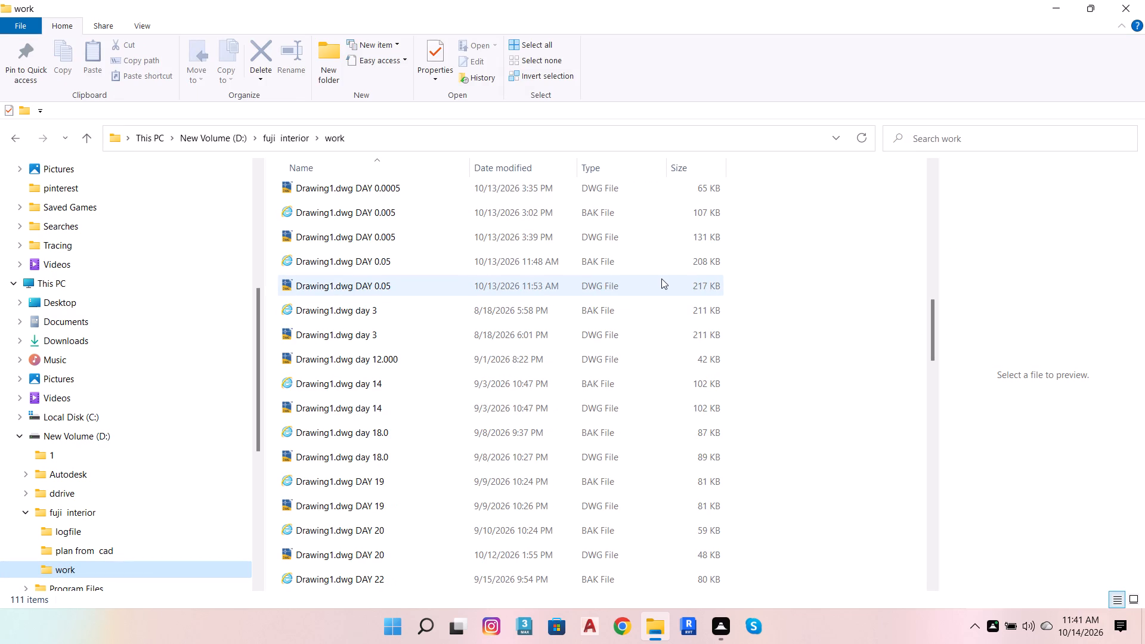
pyautogui.scroll(-6, 661, 278)
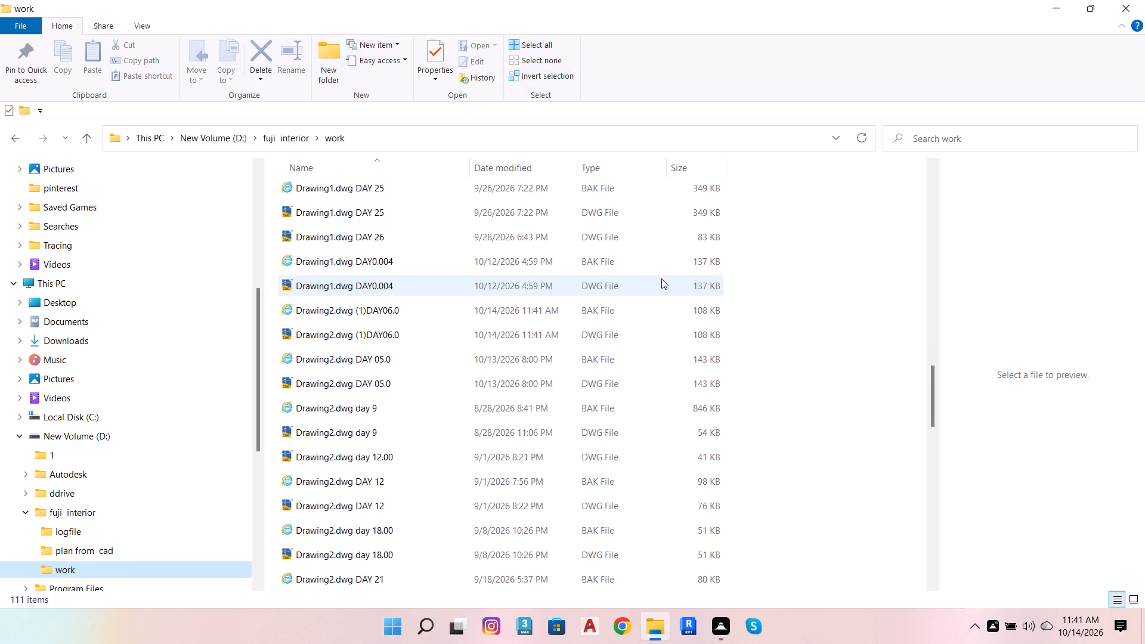
pyautogui.scroll(-1, 661, 278)
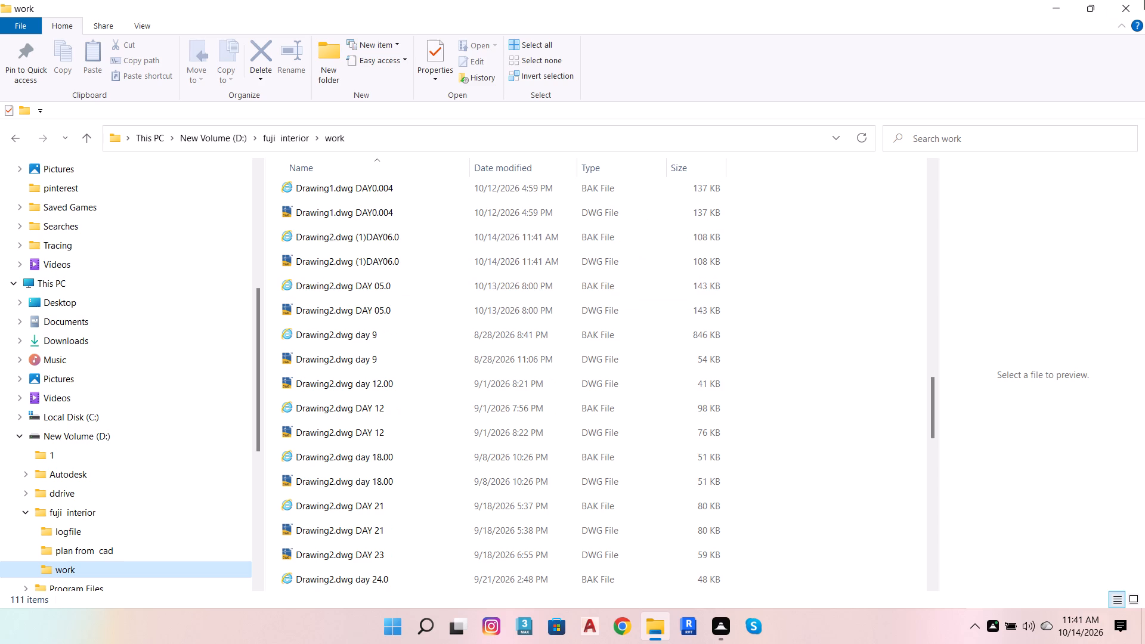
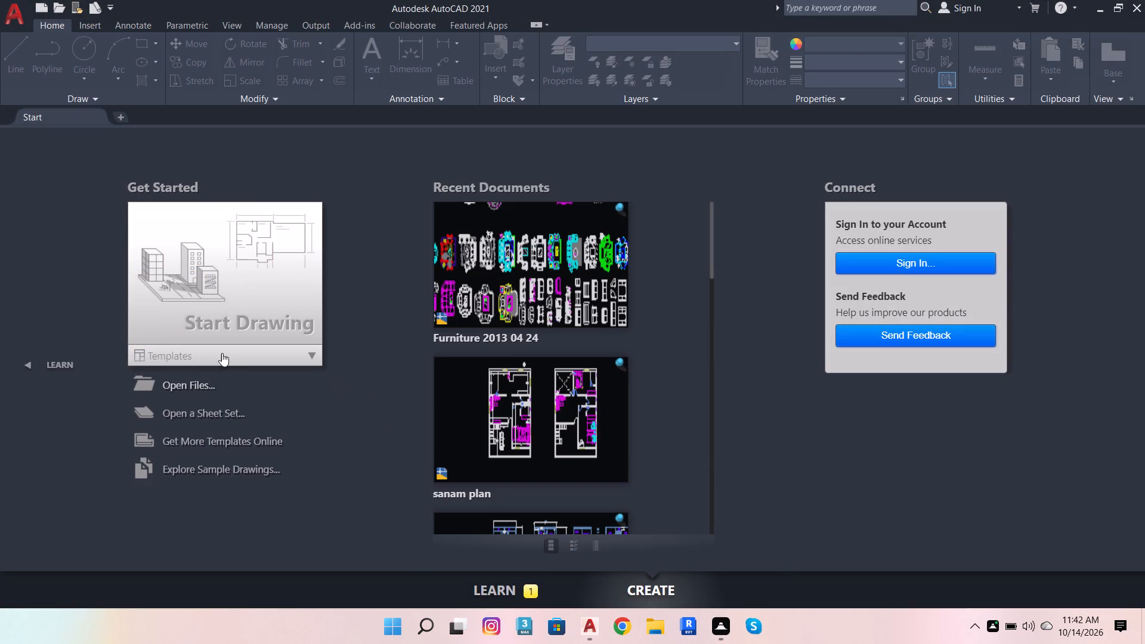
# Start a new drawing.
pyautogui.click(250, 266)
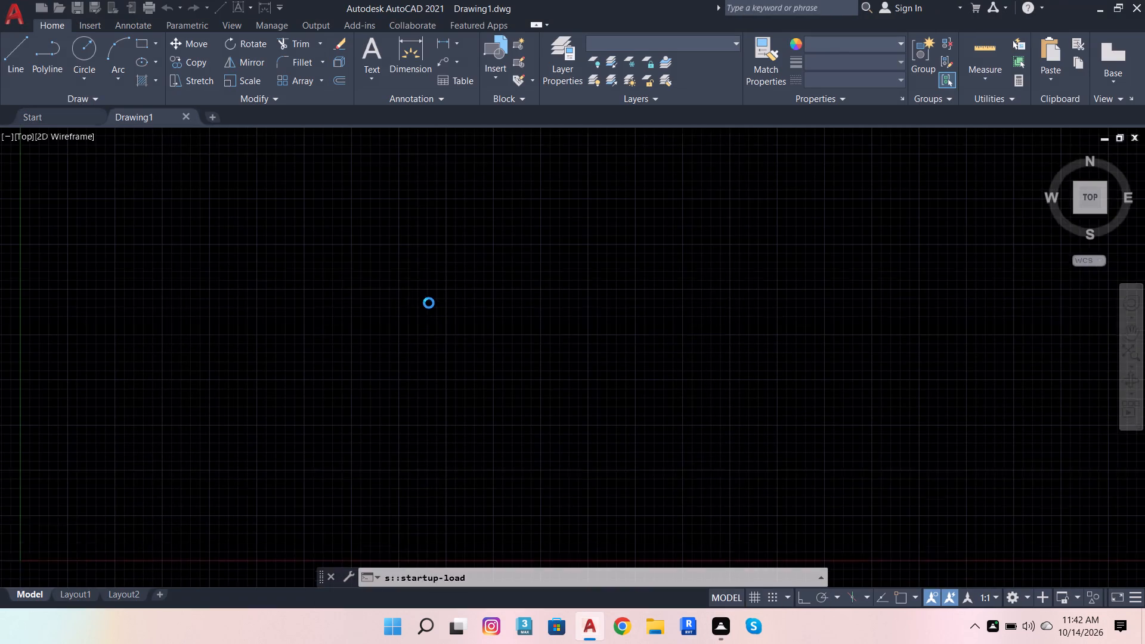
# Open the Options dialog and apply its Open and Save settings.
pyautogui.write('OP')
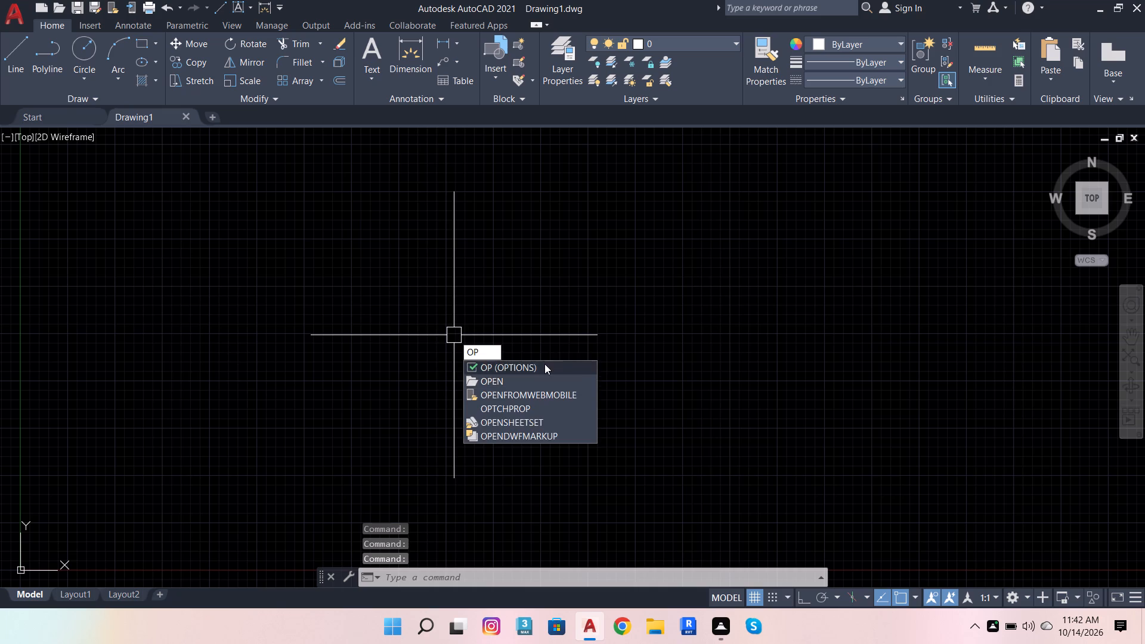
pyautogui.click(544, 364)
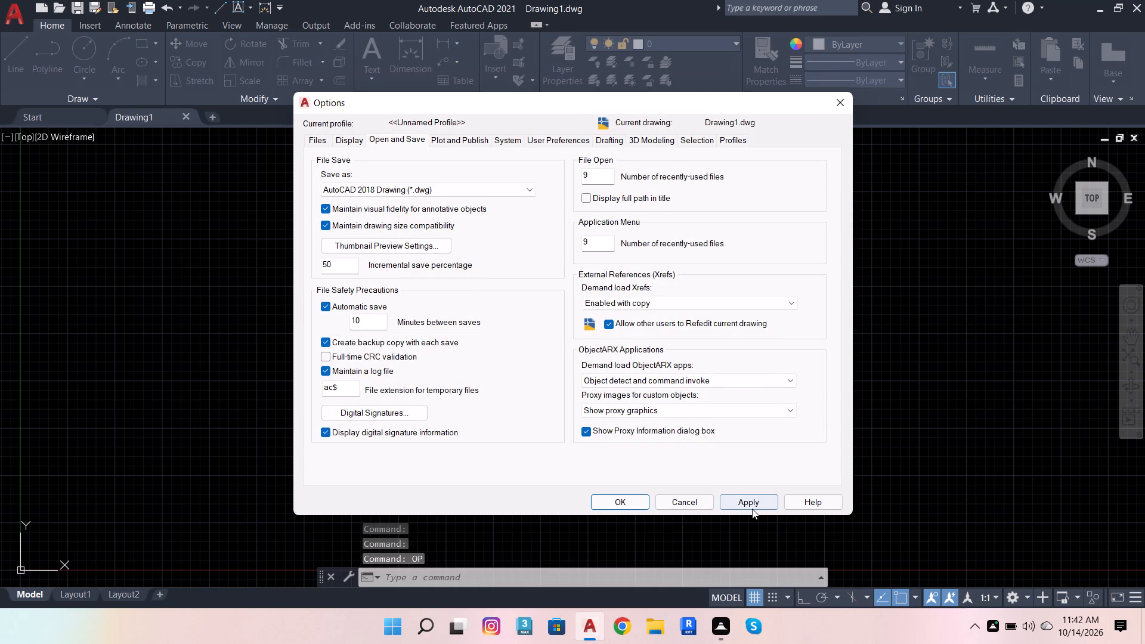
pyautogui.click(752, 503)
pyautogui.click(616, 503)
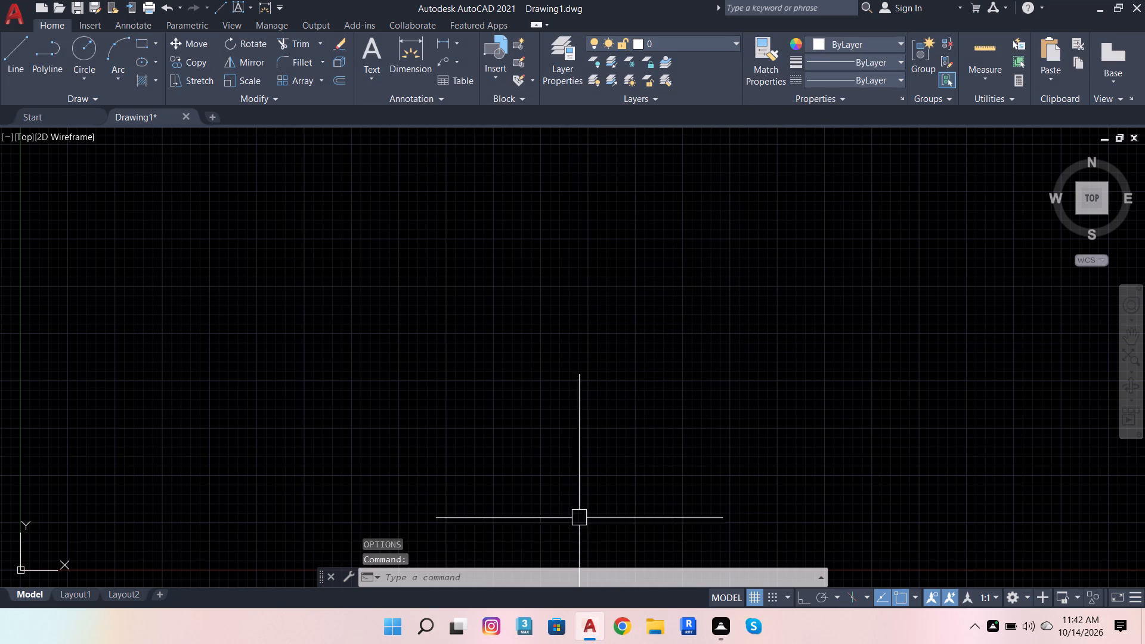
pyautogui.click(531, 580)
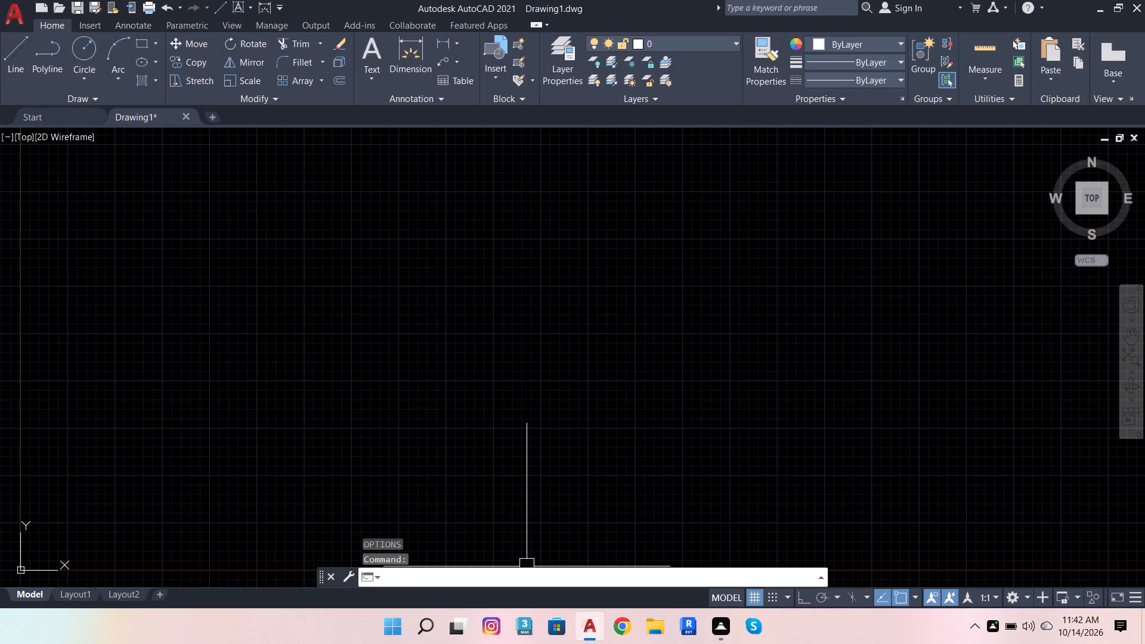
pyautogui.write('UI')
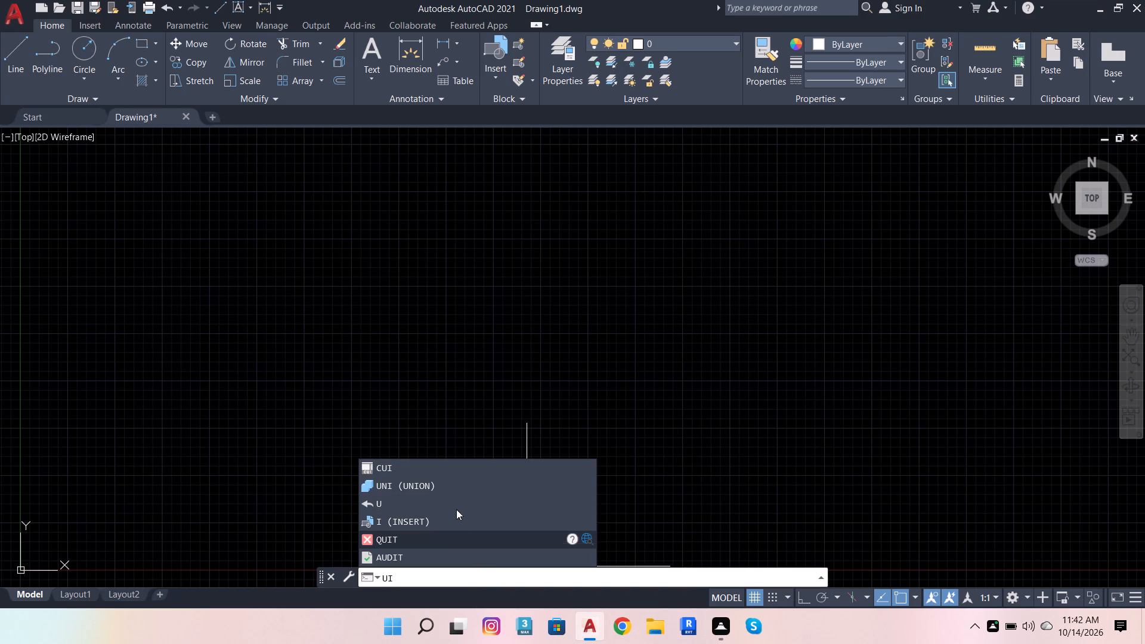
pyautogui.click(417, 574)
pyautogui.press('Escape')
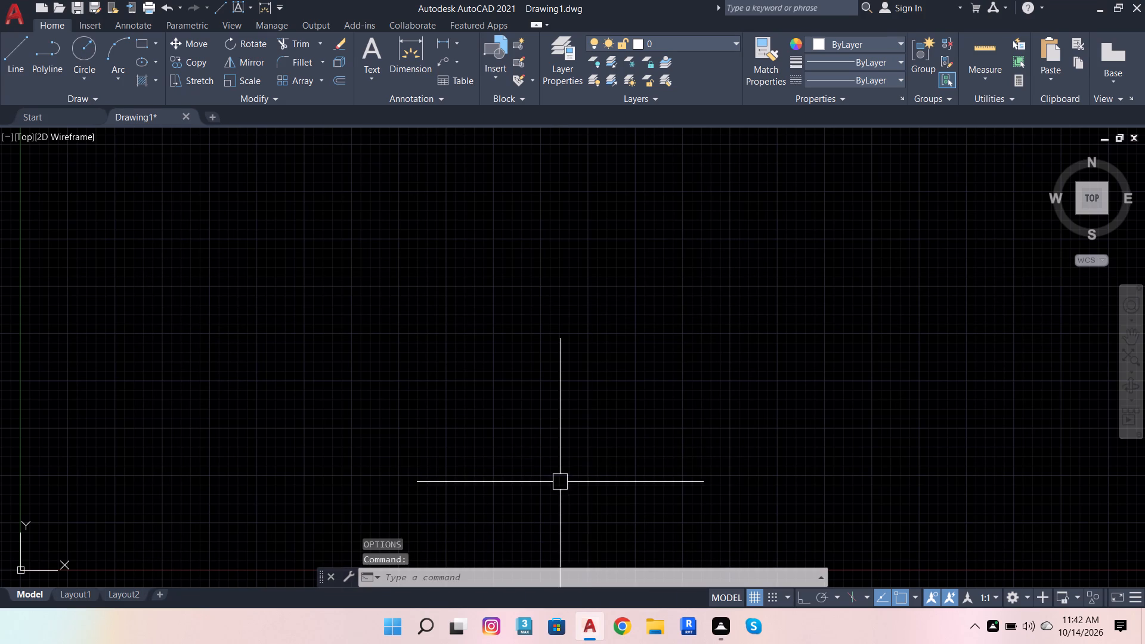
# Set the drawing units' length type to Architectural with a precision of 0'-0".
pyautogui.write('UI')
pyautogui.press('BackSpace')
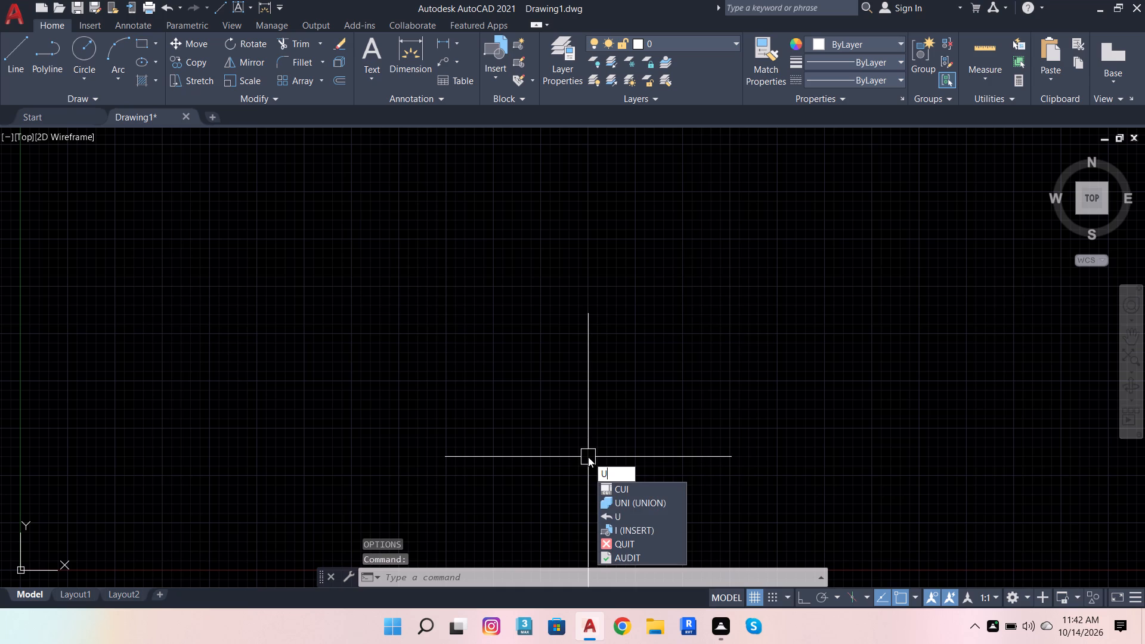
pyautogui.press('n')
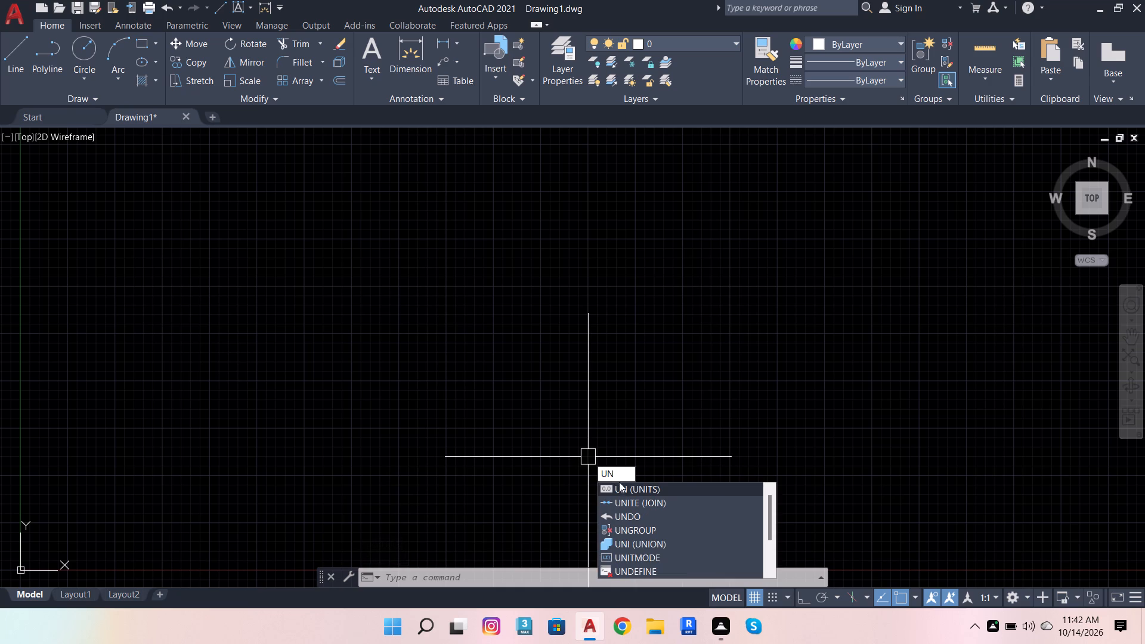
pyautogui.click(670, 494)
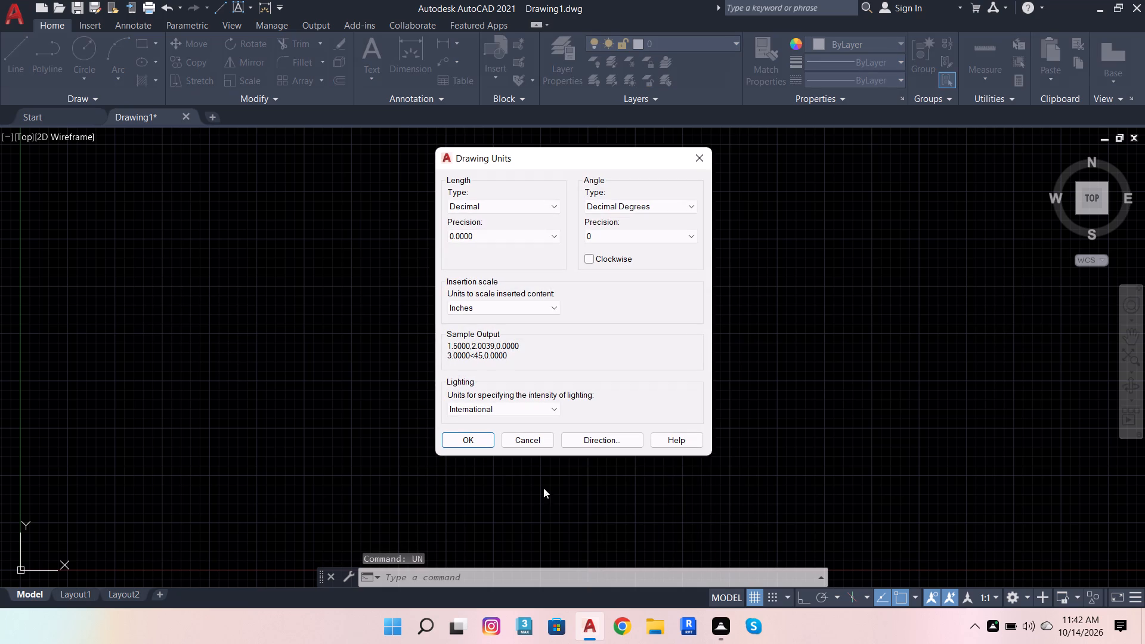
pyautogui.click(531, 199)
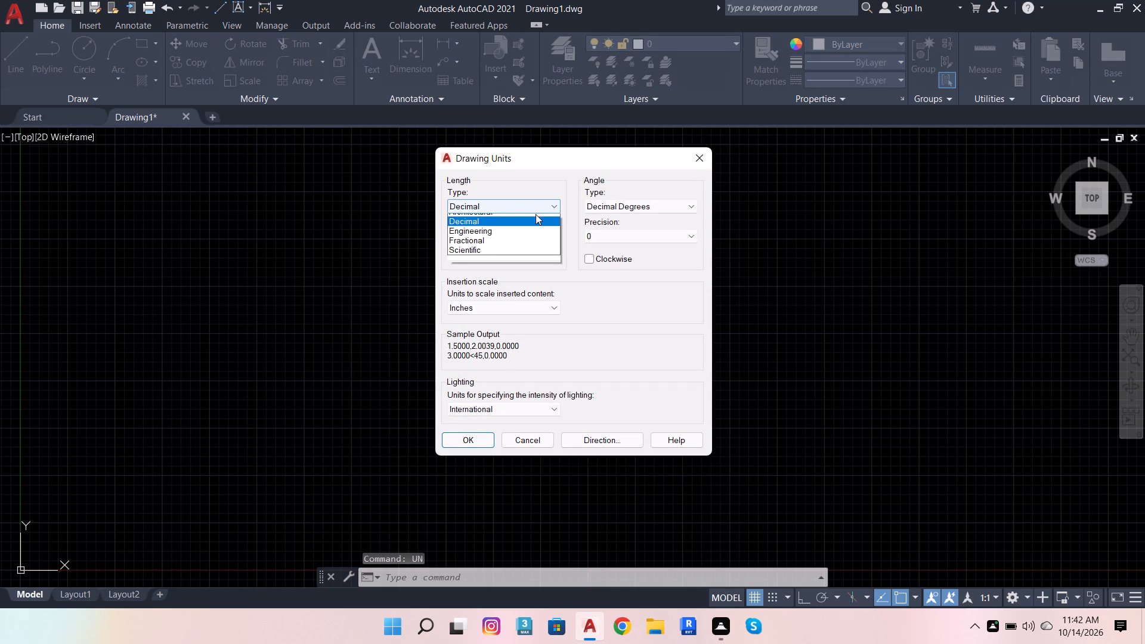
pyautogui.click(536, 215)
pyautogui.click(531, 233)
pyautogui.click(528, 246)
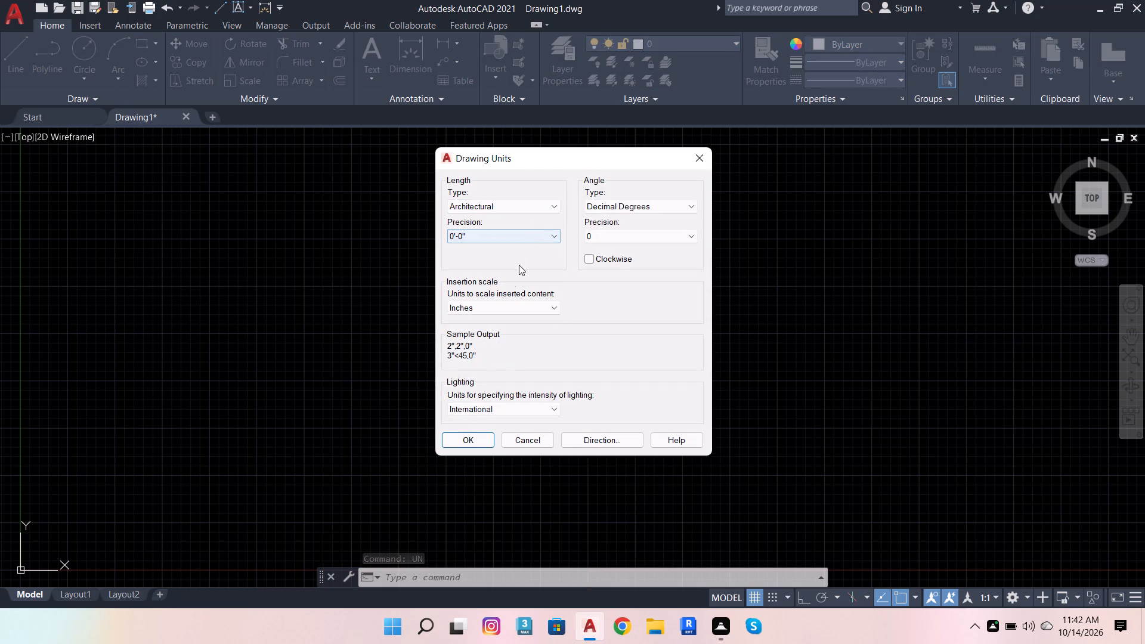
pyautogui.click(481, 438)
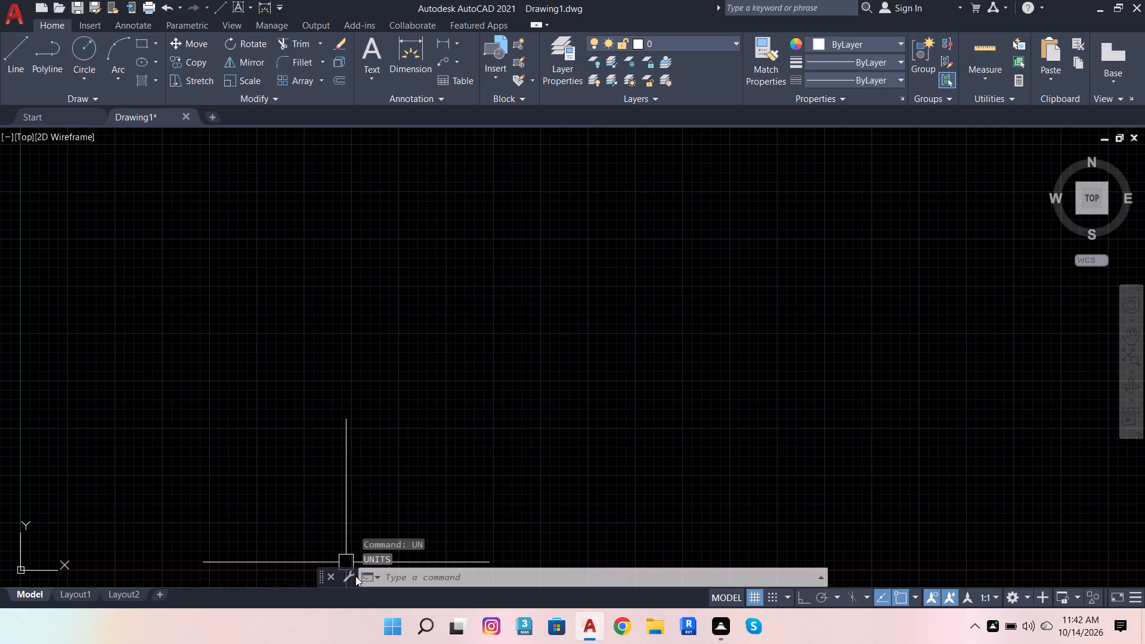
# Set the model space limits with the lower left corner at 0,0 and the upper right corner at 50',90'.
pyautogui.write('LIMI')
pyautogui.write('TS')
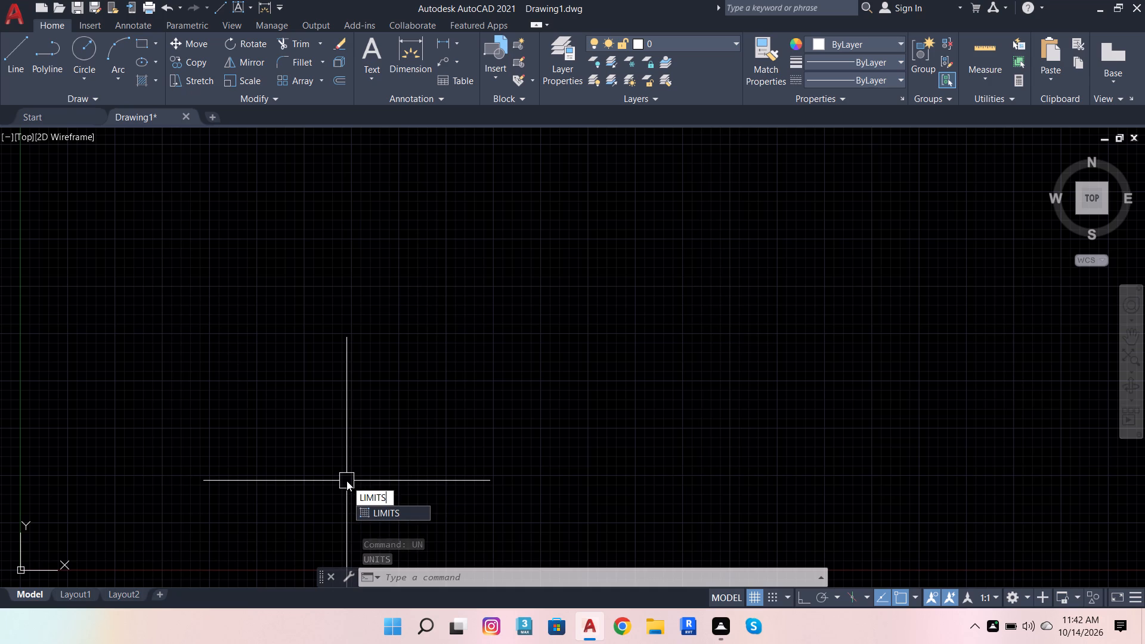
pyautogui.press('Return')
pyautogui.press('Return')
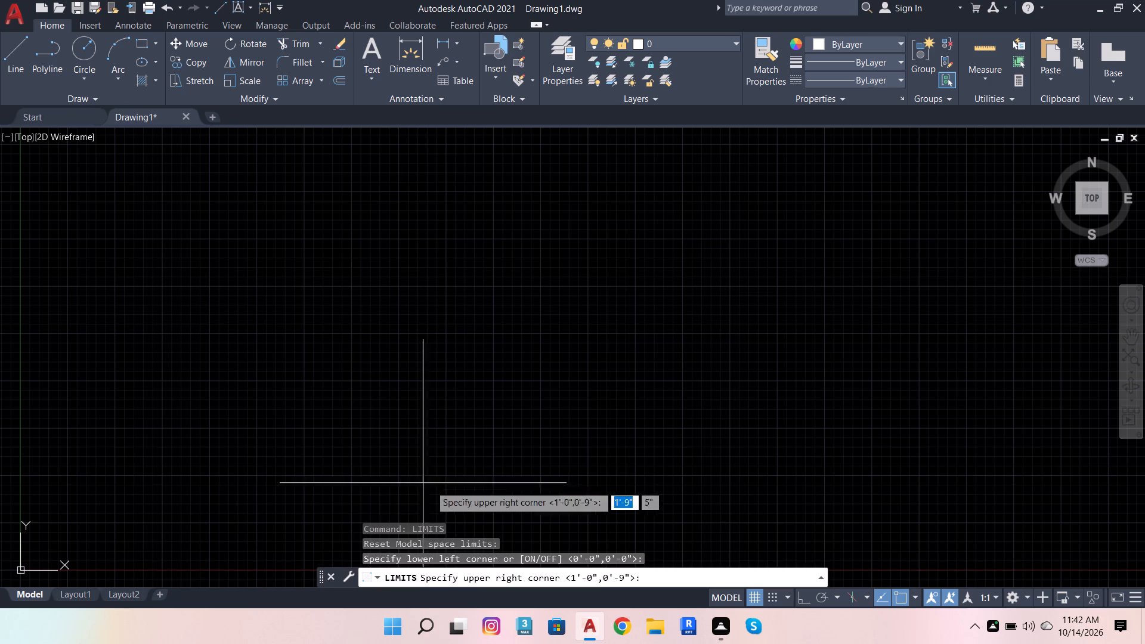
pyautogui.click(674, 584)
pyautogui.write("50'")
pyautogui.press(',')
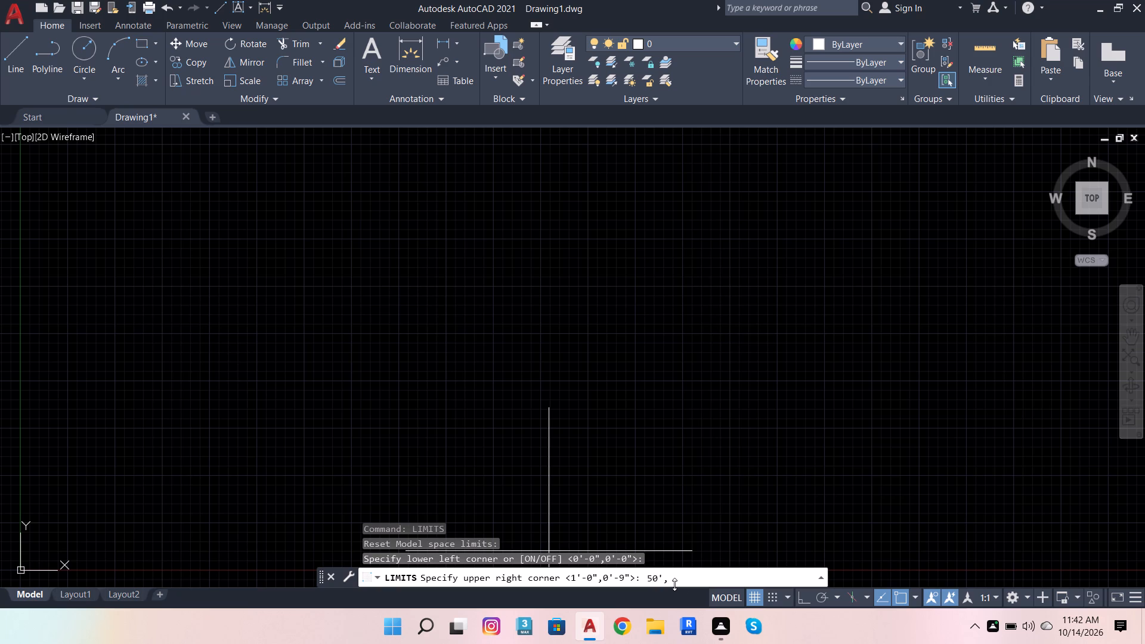
pyautogui.press('8')
pyautogui.press('BackSpace')
pyautogui.write('90')
pyautogui.press("'")
pyautogui.press('Return')
pyautogui.press('z')
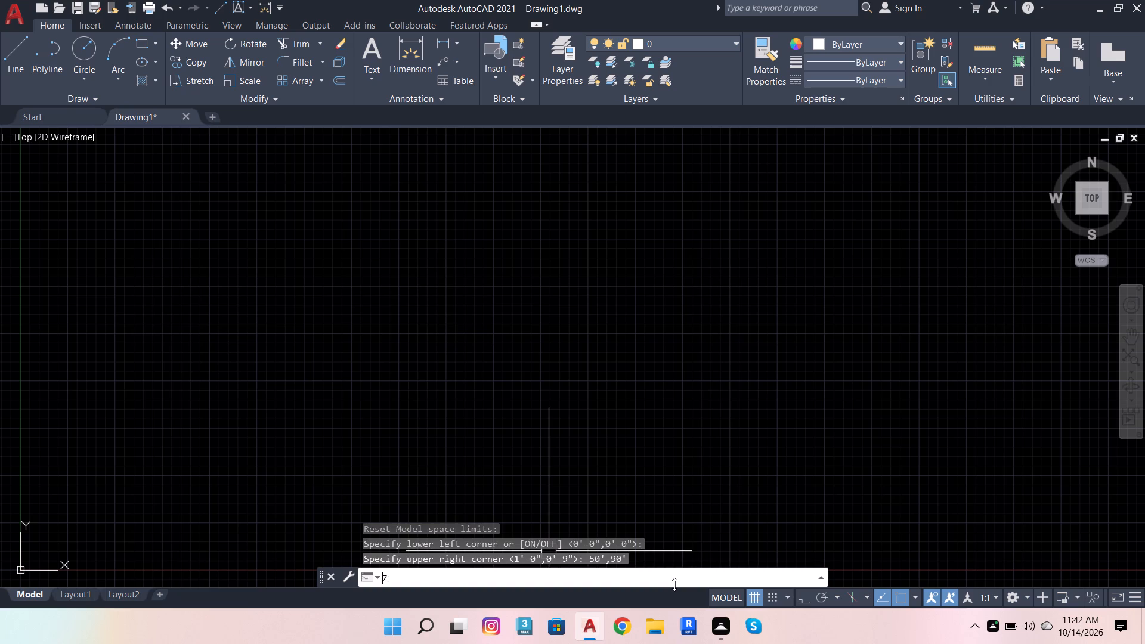
pyautogui.press('Return')
pyautogui.press('a')
pyautogui.press('Return')
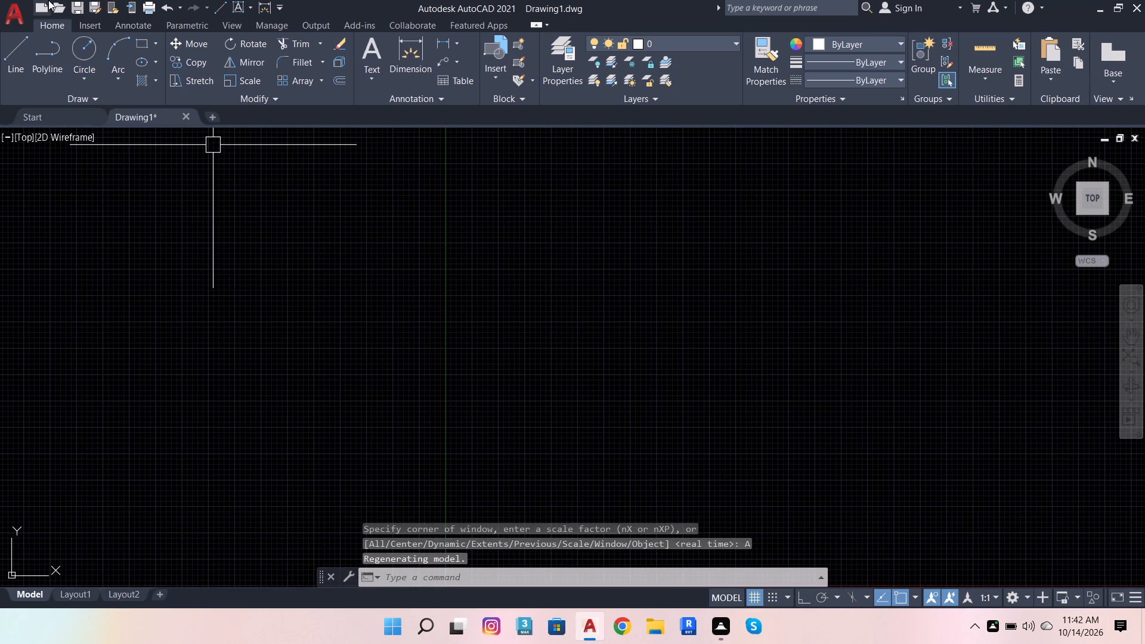
# Switch to File Explorer and copy the recent floor plan image whose name ends in "(2) day06.00".
pyautogui.click(661, 634)
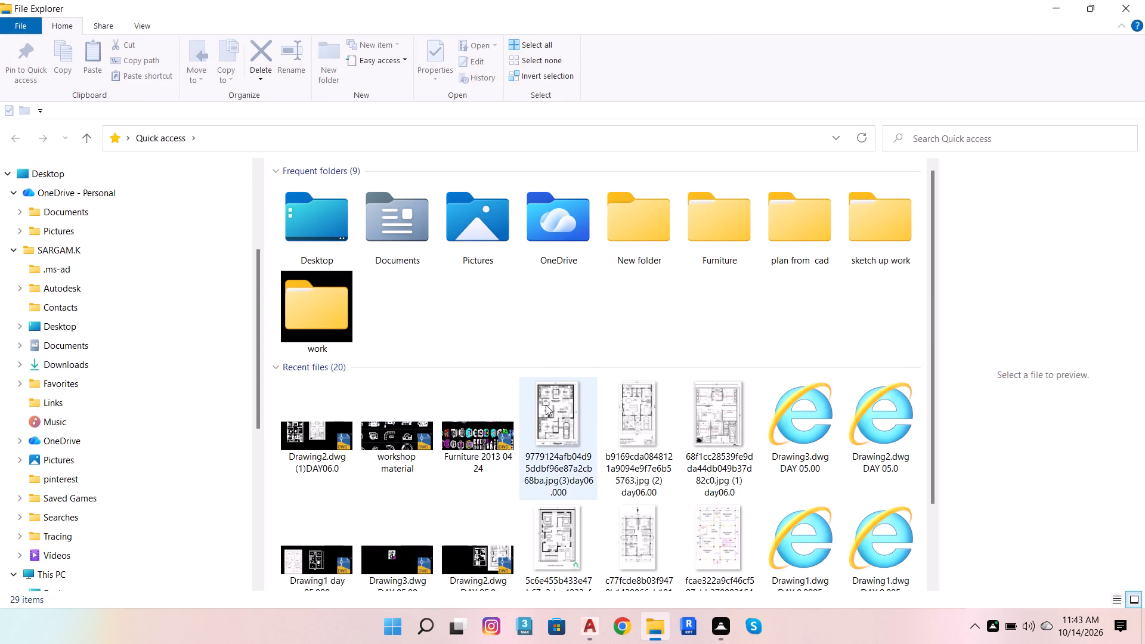
pyautogui.rightClick(657, 424)
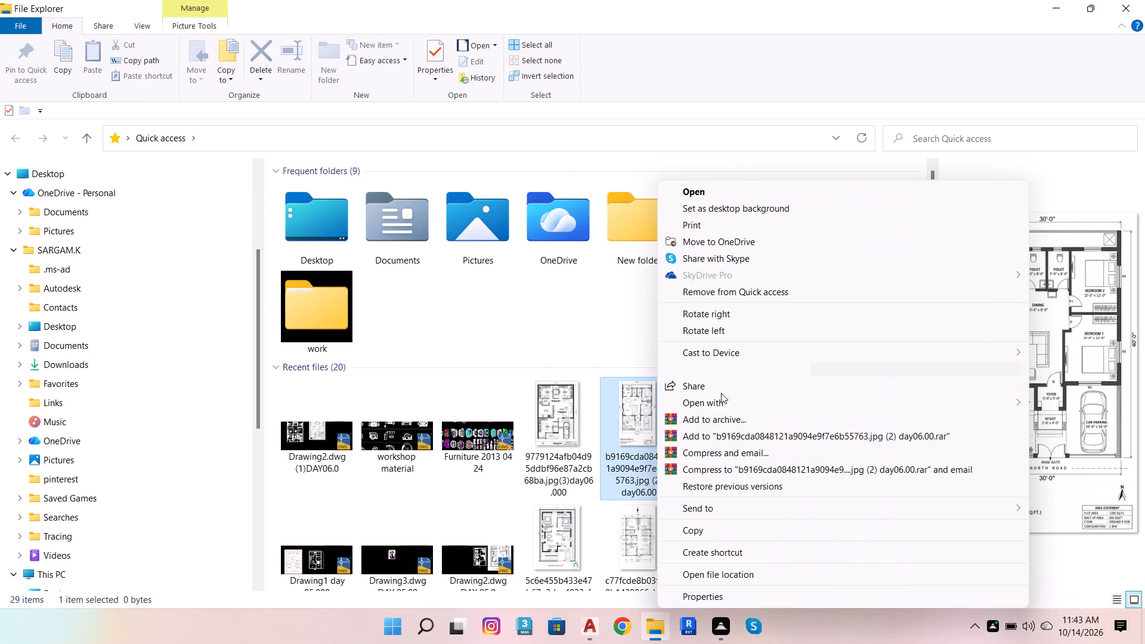
pyautogui.click(735, 533)
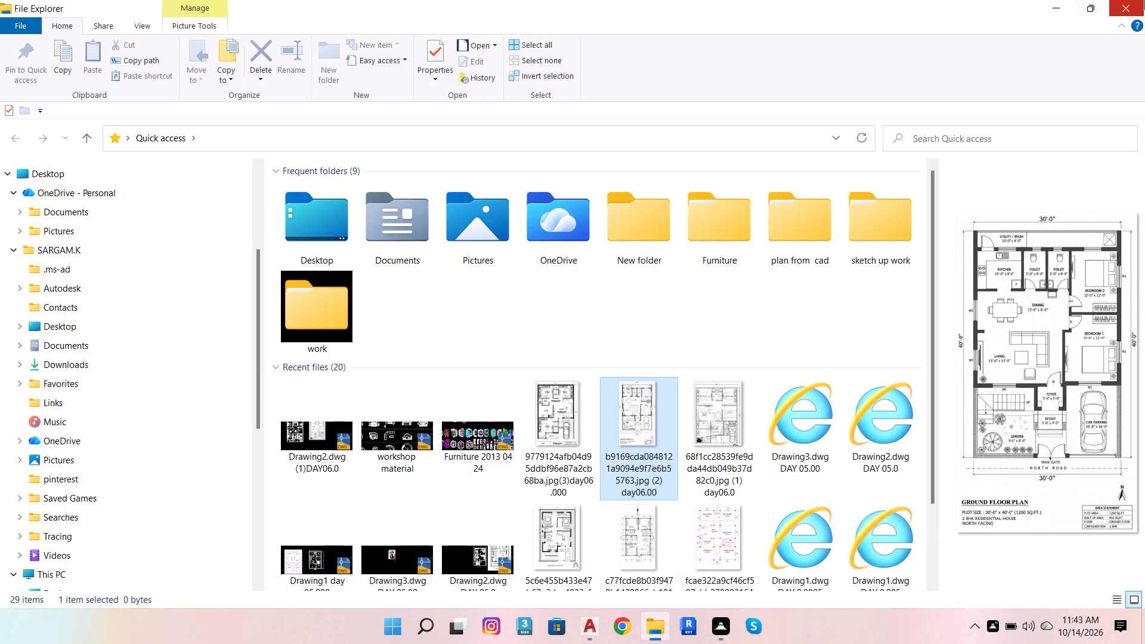
pyautogui.click(1144, 0)
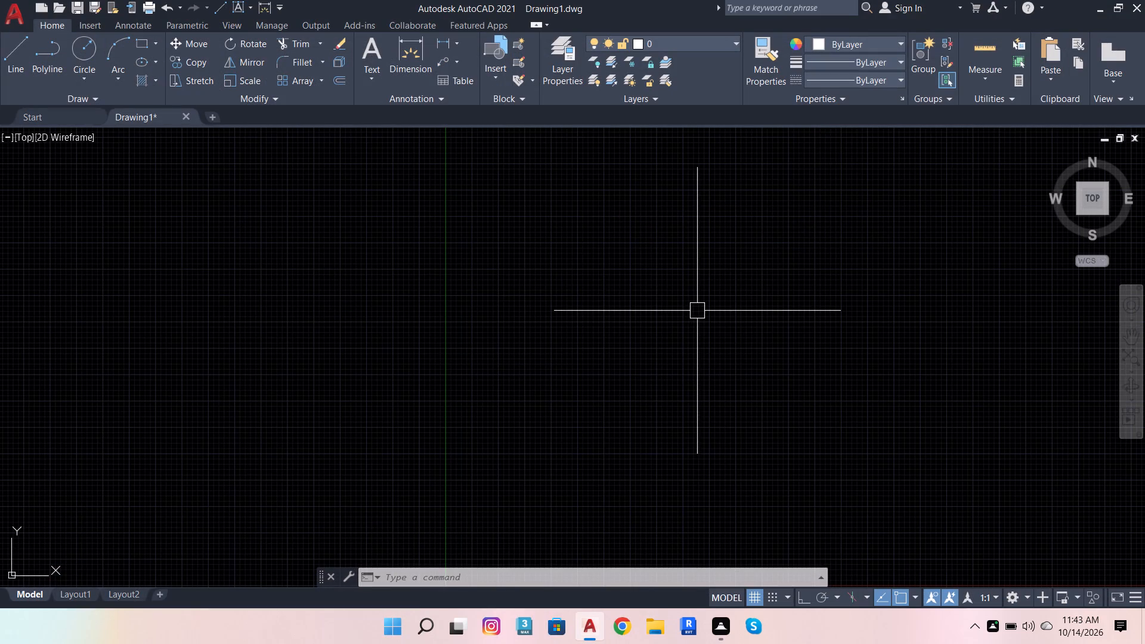
# Paste the copied floor plan image just above and to the right of the origin, with Ortho on, a freehand scale and 0 rotation.
pyautogui.hotkey('ctrl', 'v')
pyautogui.scroll(-3, 683, 445)
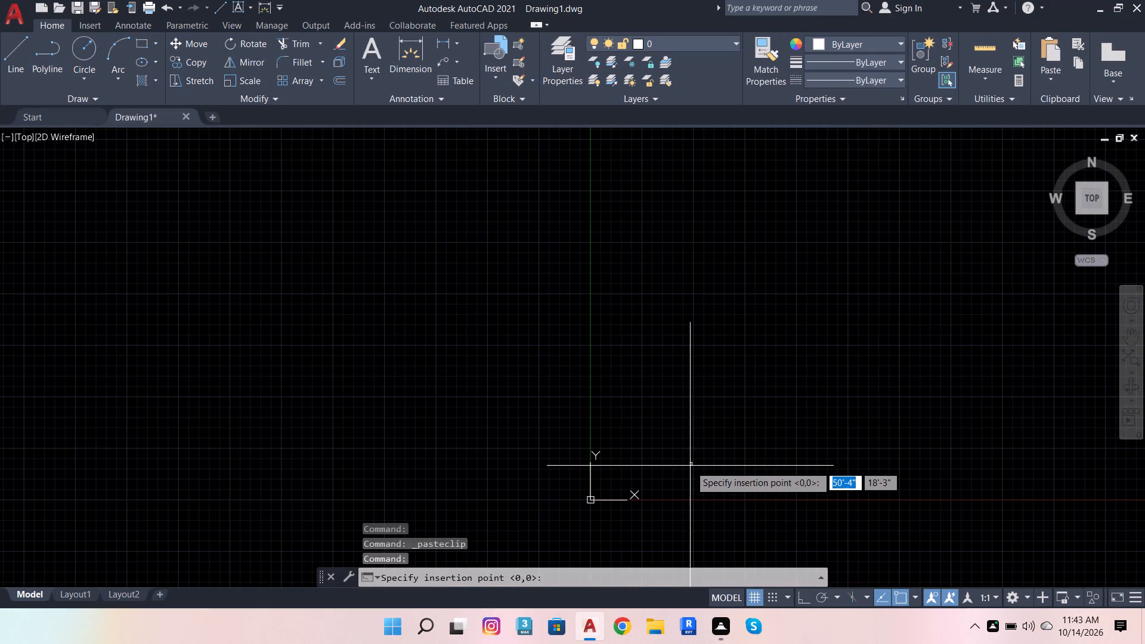
pyautogui.click(690, 479)
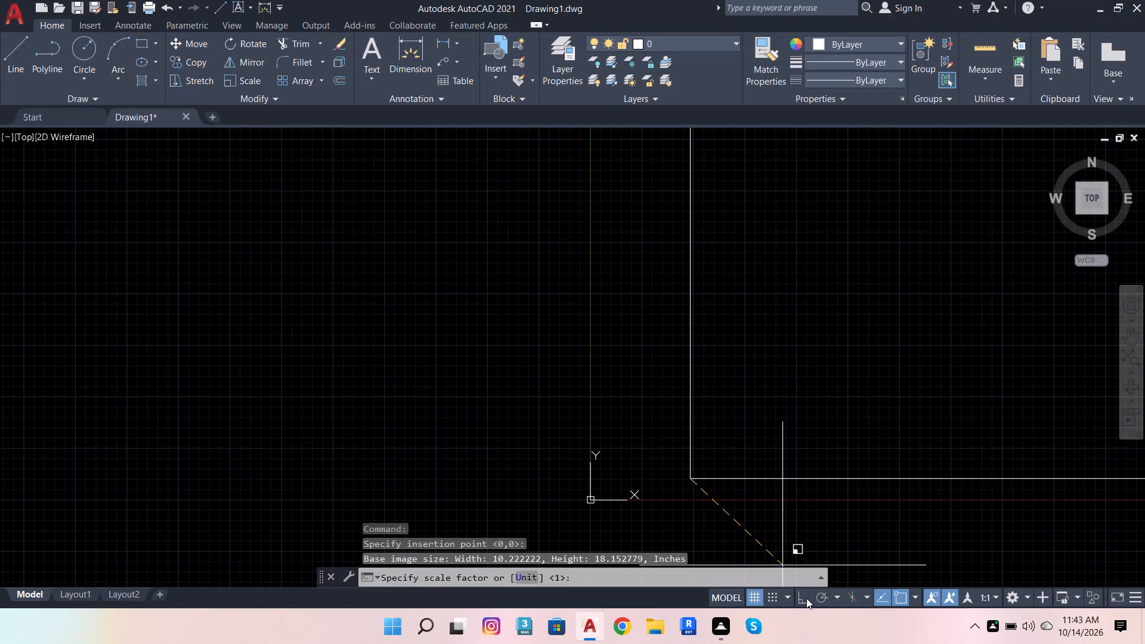
pyautogui.click(809, 600)
pyautogui.scroll(-6, 580, 450)
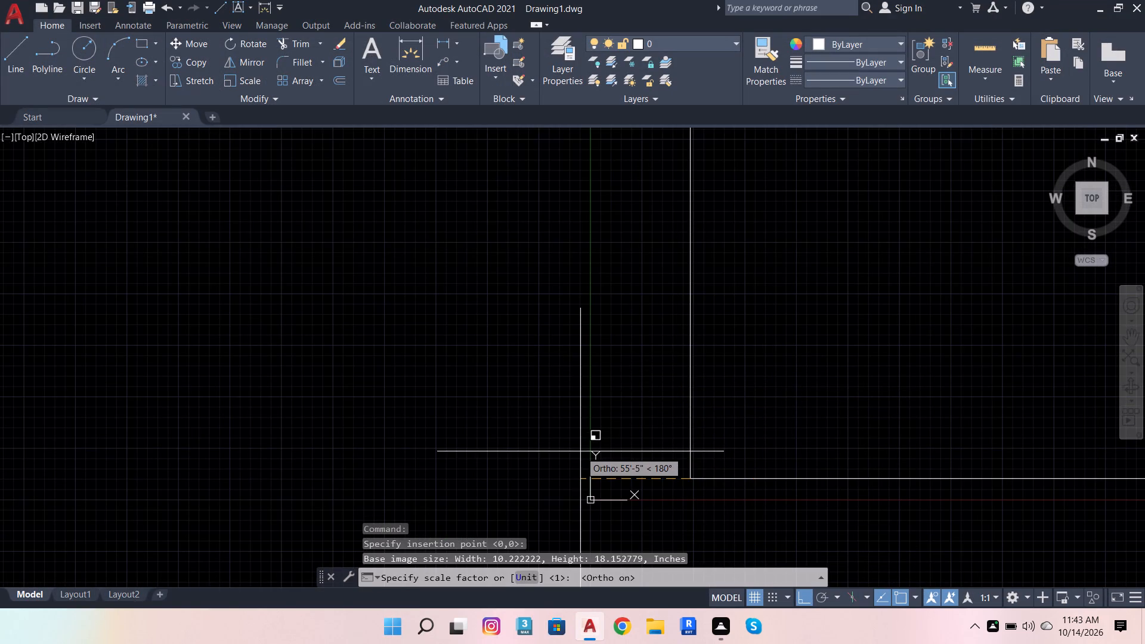
pyautogui.scroll(-7, 652, 364)
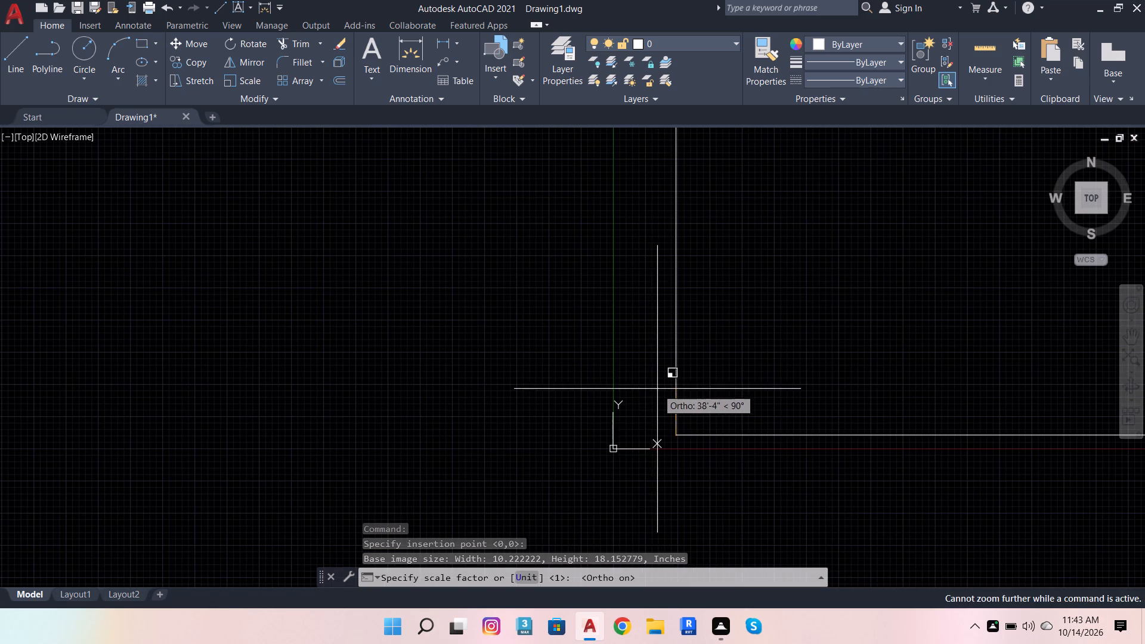
pyautogui.scroll(-12, 658, 395)
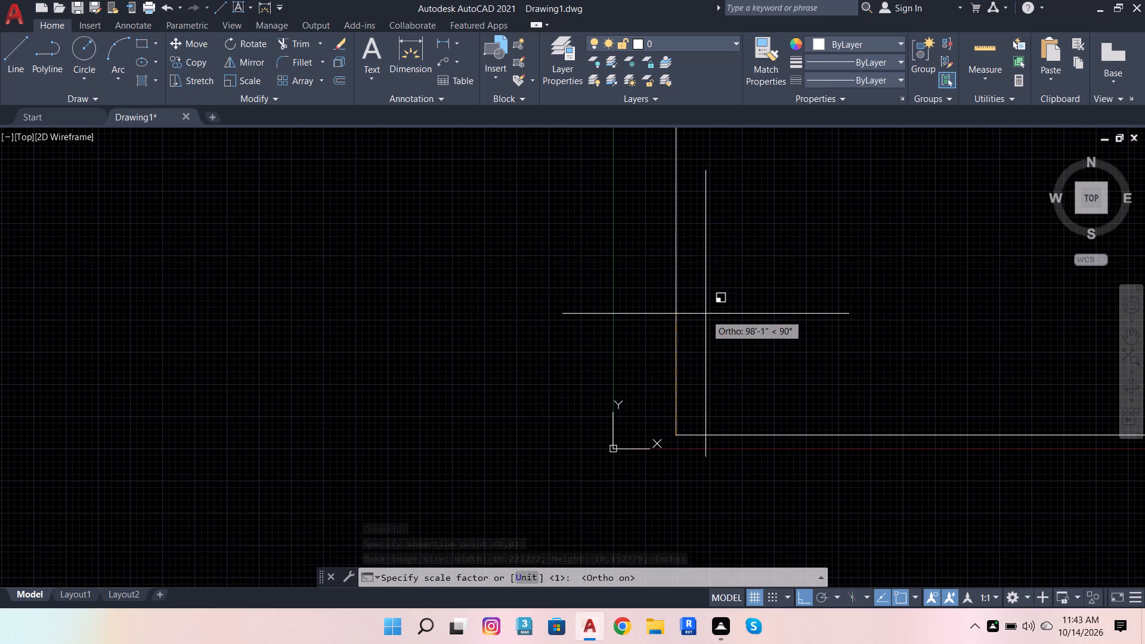
pyautogui.click(840, 461)
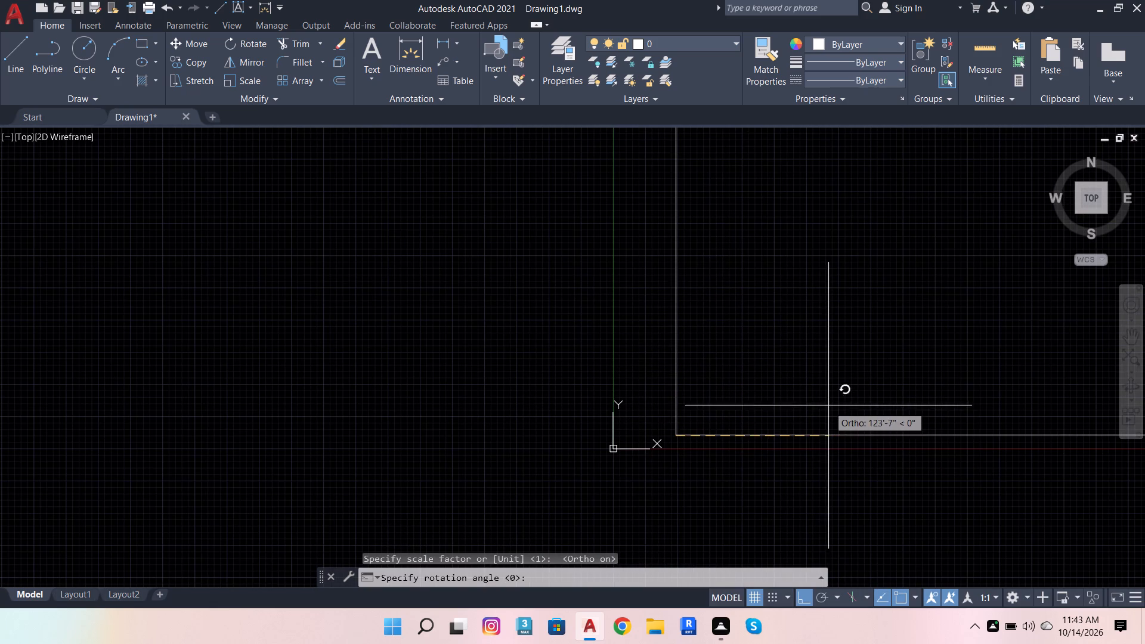
pyautogui.click(847, 402)
# Finish placing the pasted floor plan image upright at 0 rotation.
pyautogui.scroll(-5, 733, 482)
pyautogui.click(790, 383)
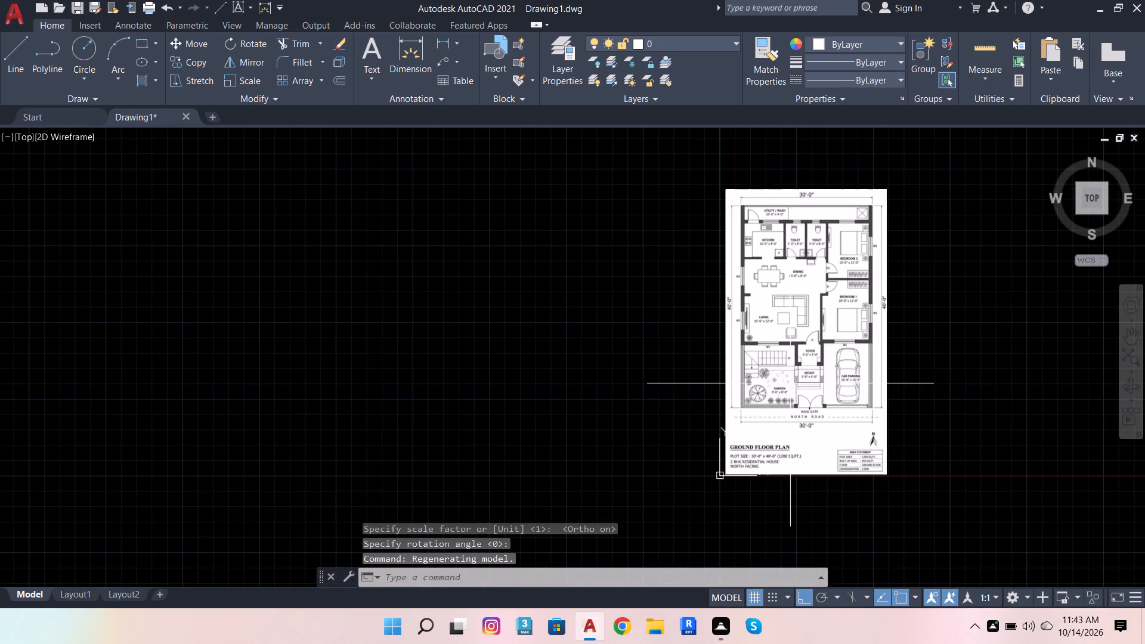
# Scale the floor plan image down freehand, using its lower-left corner as the base point.
pyautogui.click(736, 303)
pyautogui.click(799, 349)
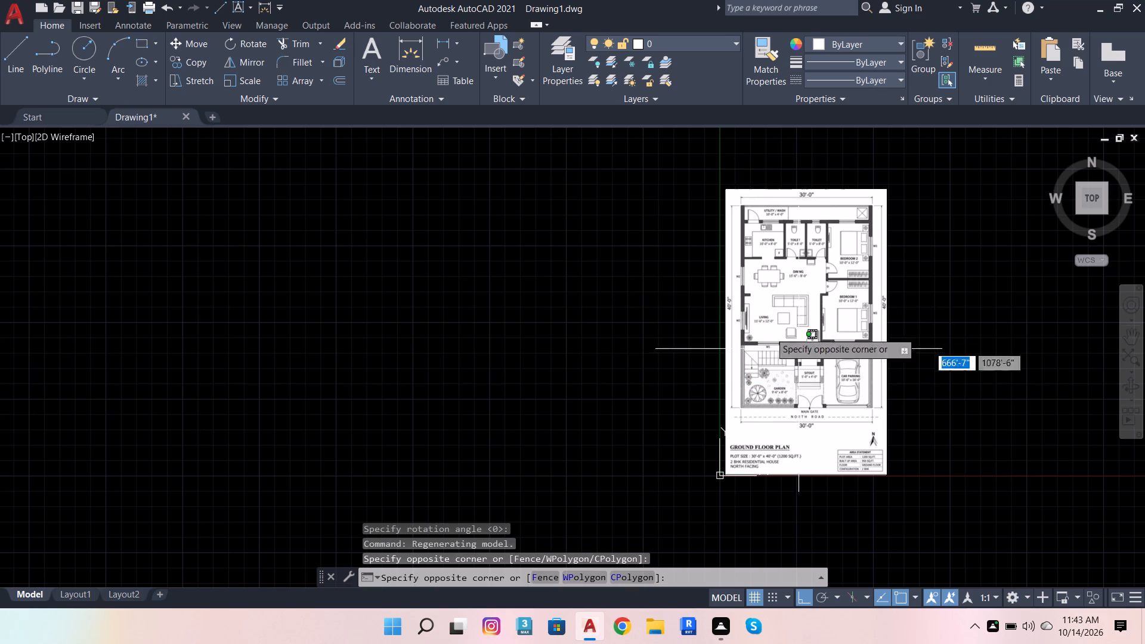
pyautogui.click(636, 264)
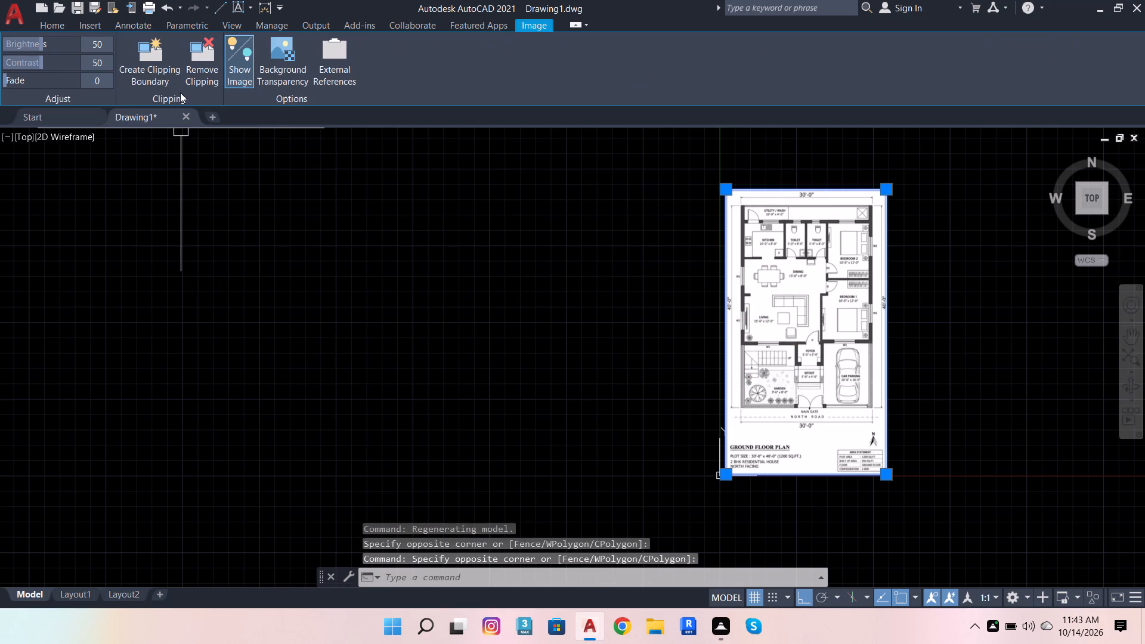
pyautogui.click(63, 20)
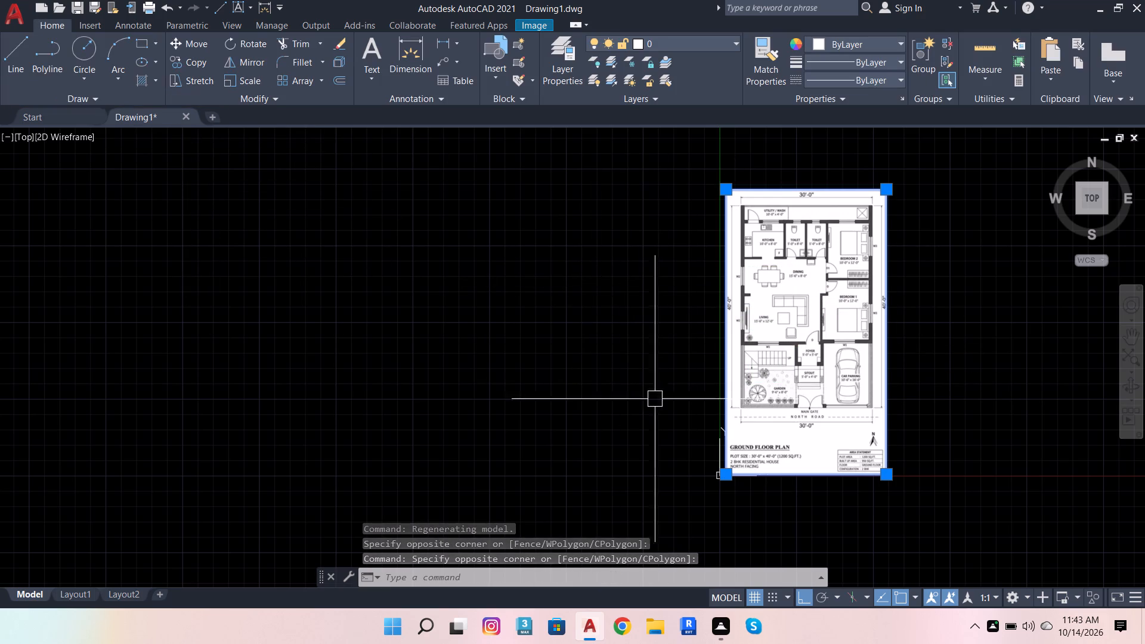
pyautogui.scroll(4, 750, 478)
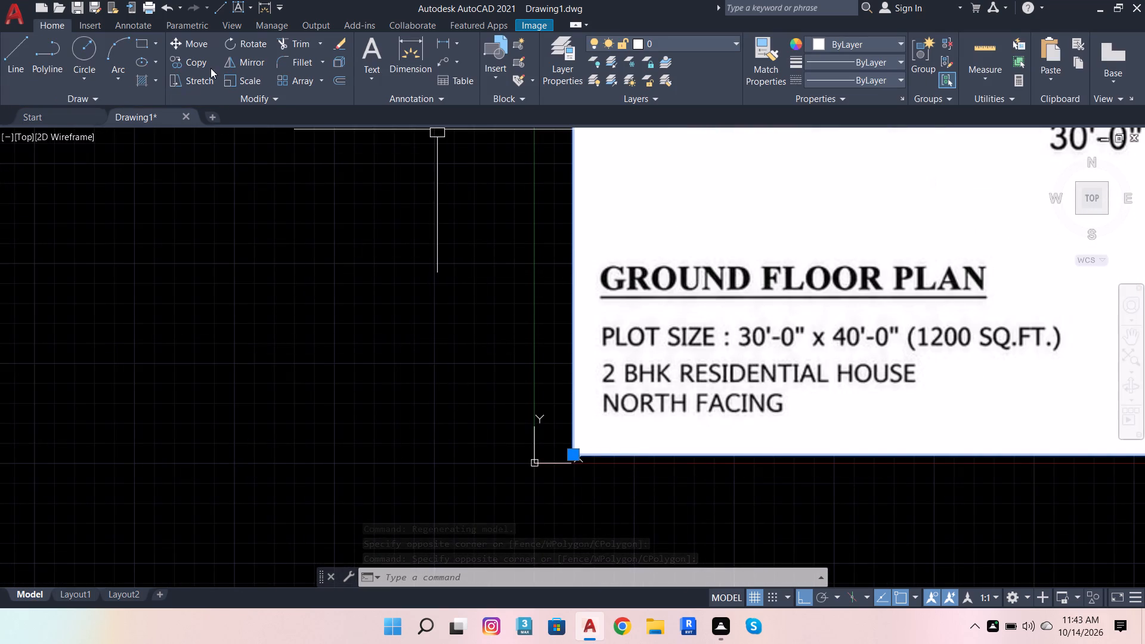
pyautogui.click(235, 78)
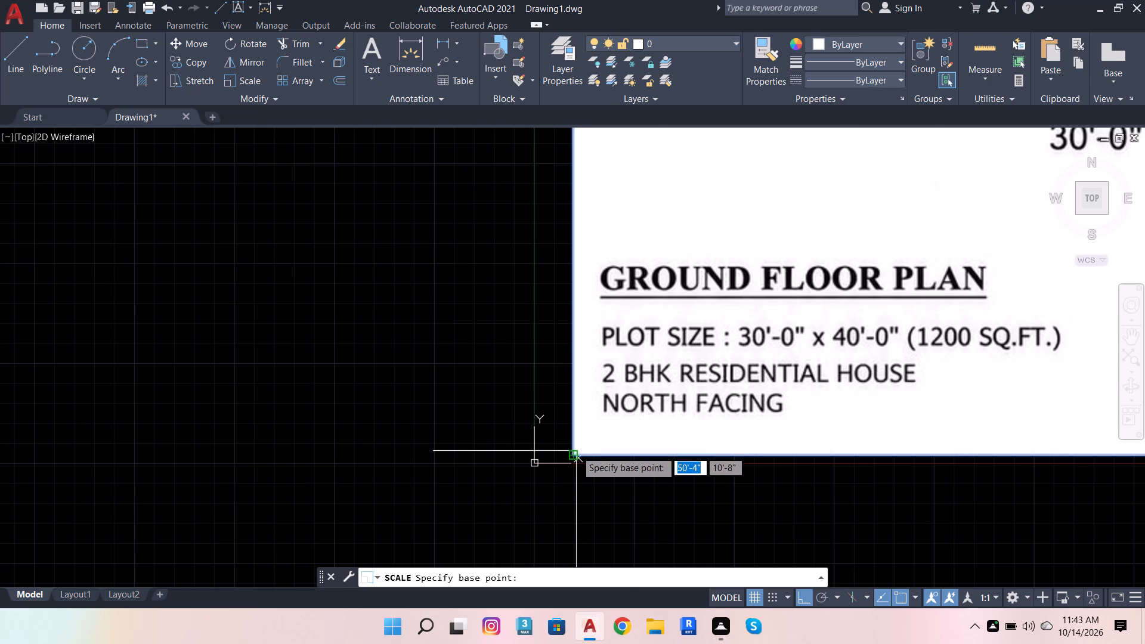
pyautogui.click(576, 451)
pyautogui.click(619, 451)
pyautogui.scroll(1, 599, 410)
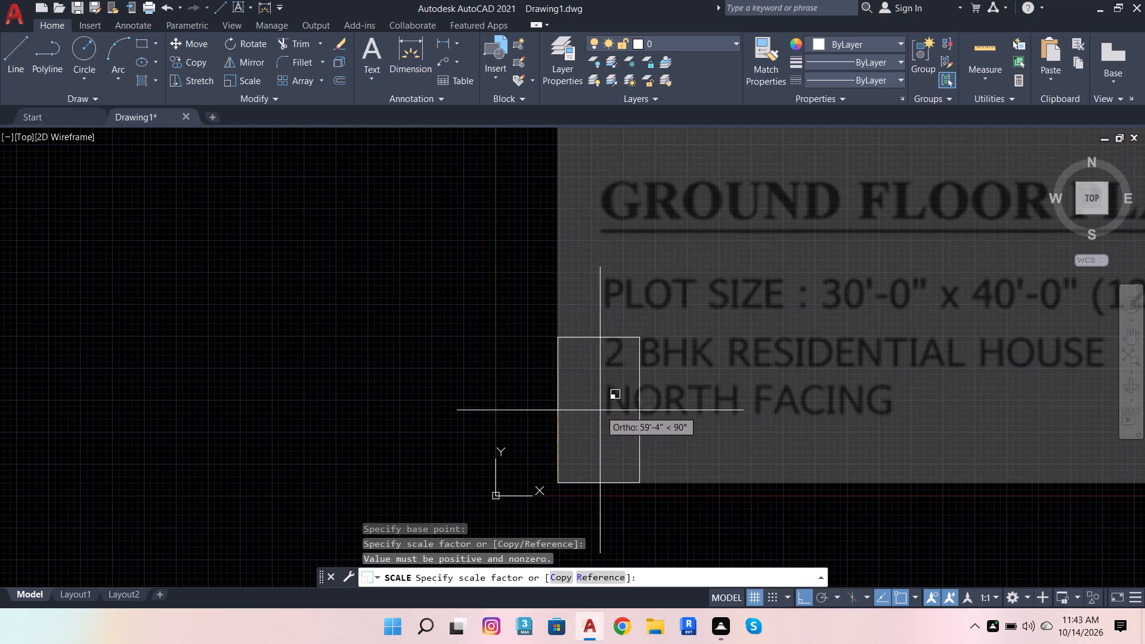
pyautogui.click(627, 473)
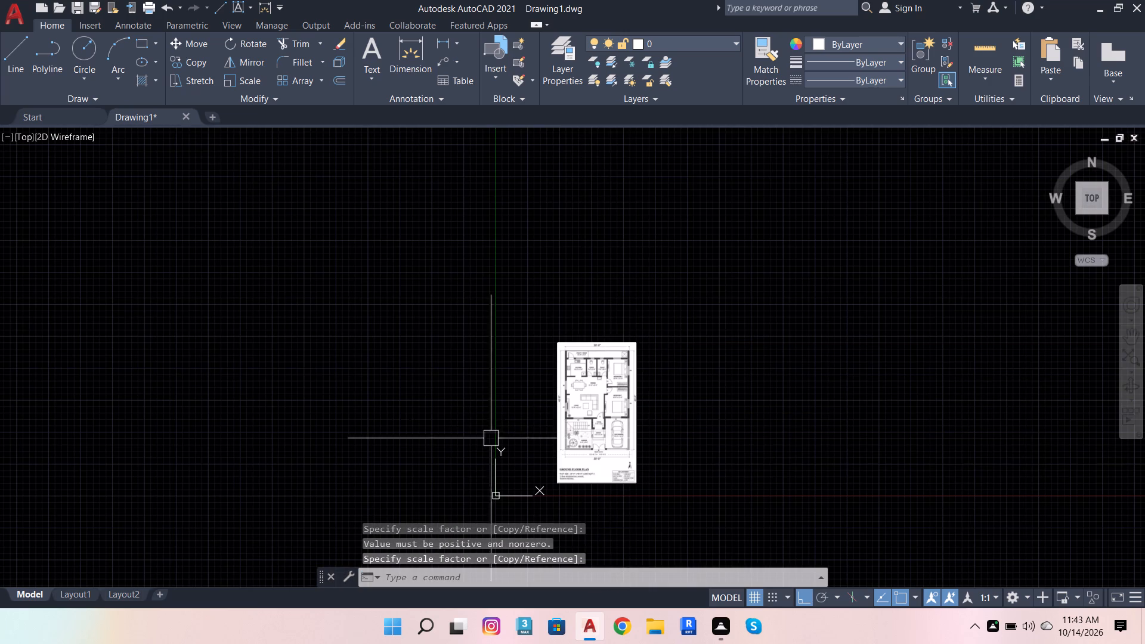
# Draw a closed 30' wide by 40' high rectangle of lines in the empty area beside the floor plan image.
pyautogui.scroll(3, 491, 438)
pyautogui.scroll(-2, 451, 385)
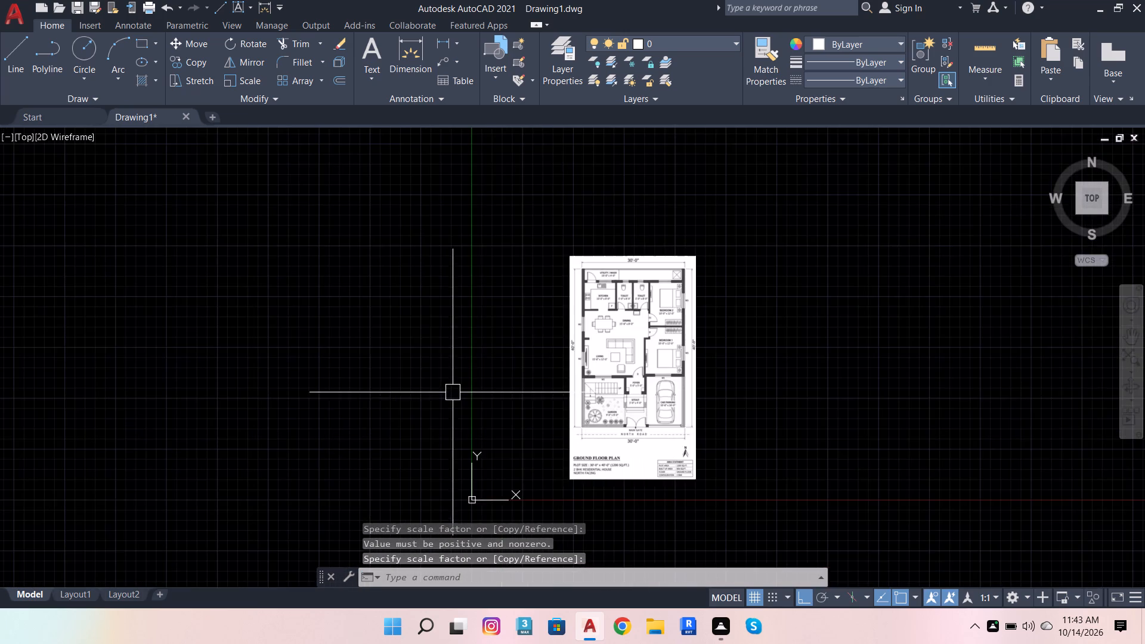
pyautogui.scroll(4, 587, 292)
pyautogui.scroll(-2, 595, 335)
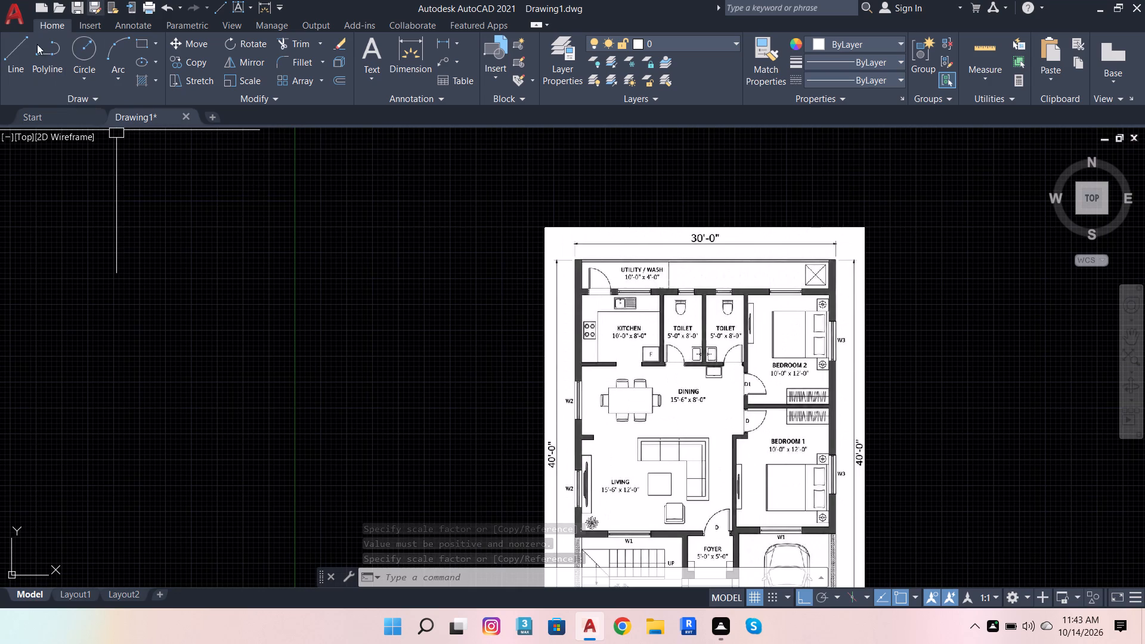
pyautogui.click(24, 49)
pyautogui.click(287, 244)
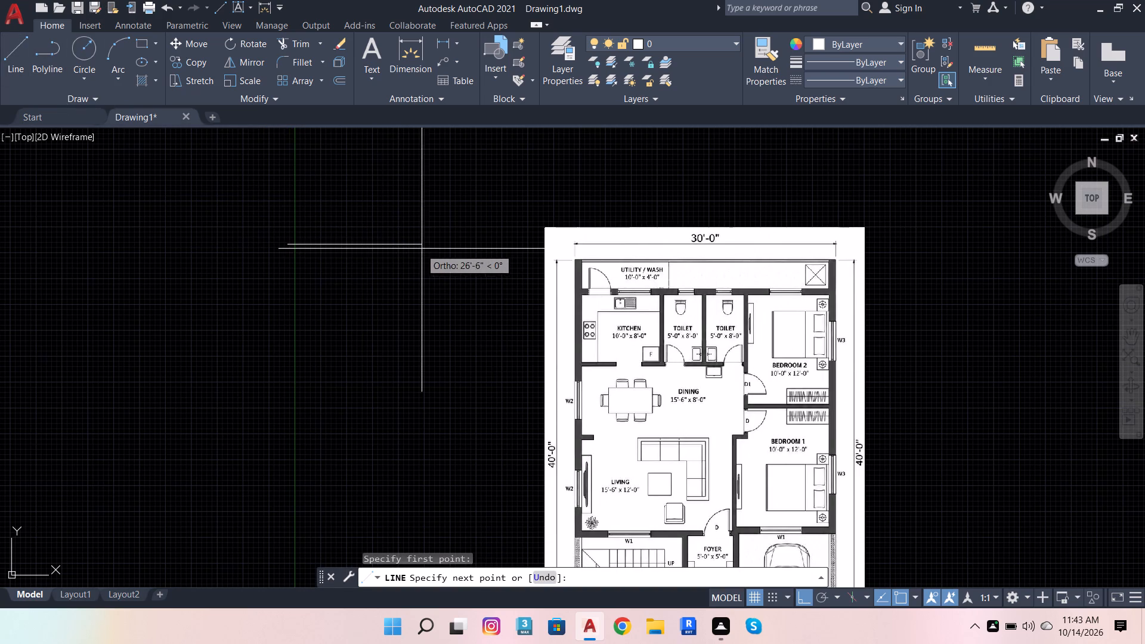
pyautogui.write("30'")
pyautogui.press('Return')
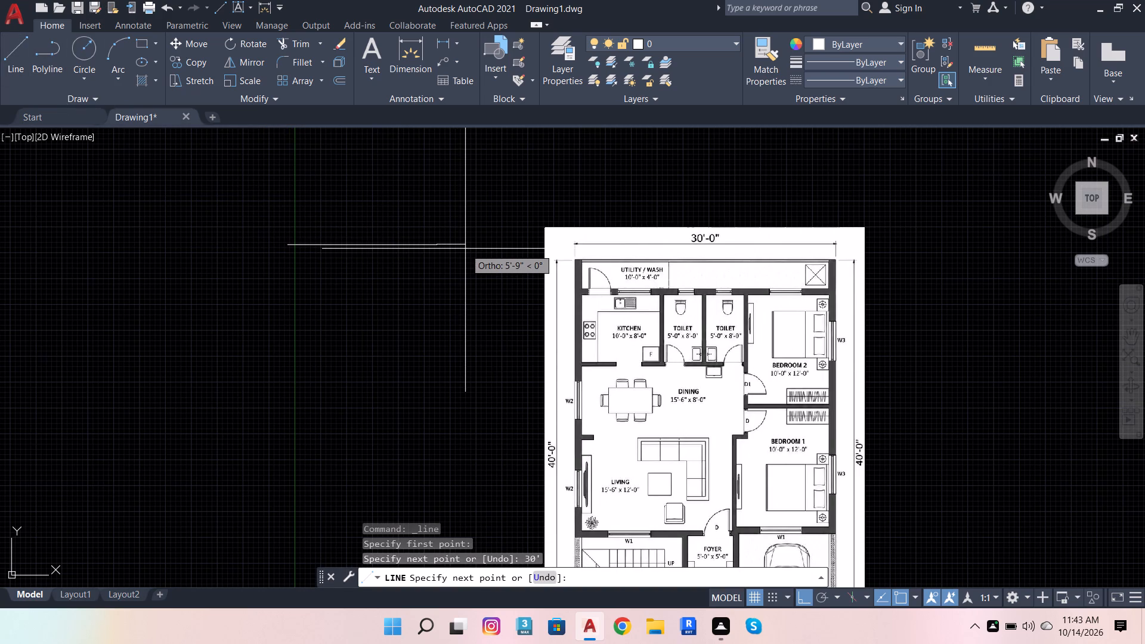
pyautogui.press('1')
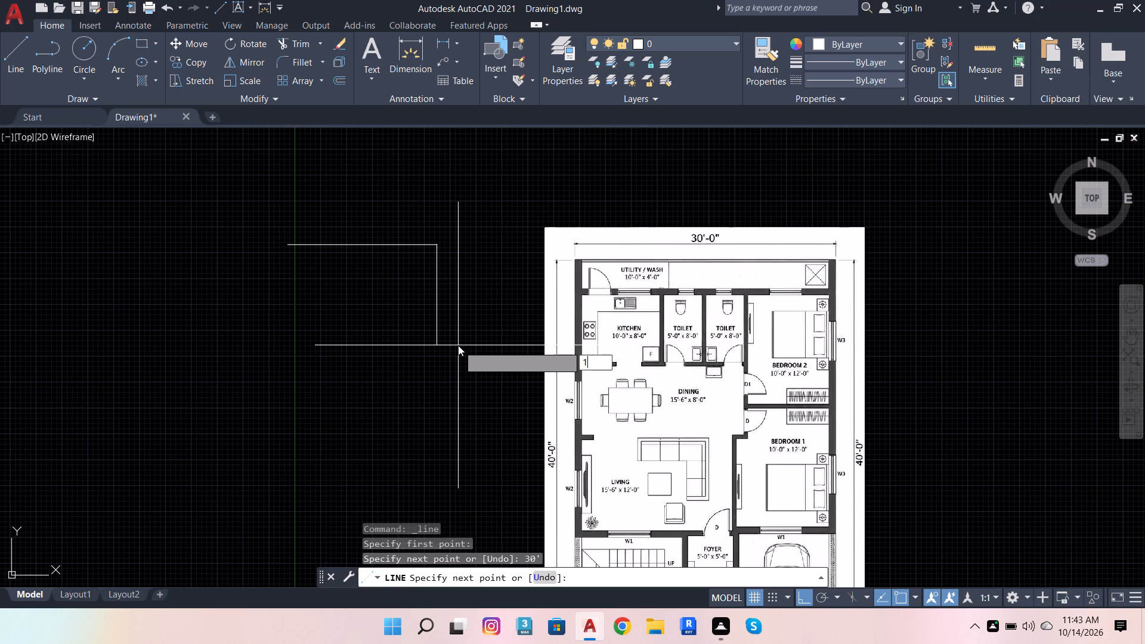
pyautogui.press('BackSpace')
pyautogui.write("40'")
pyautogui.press('Return')
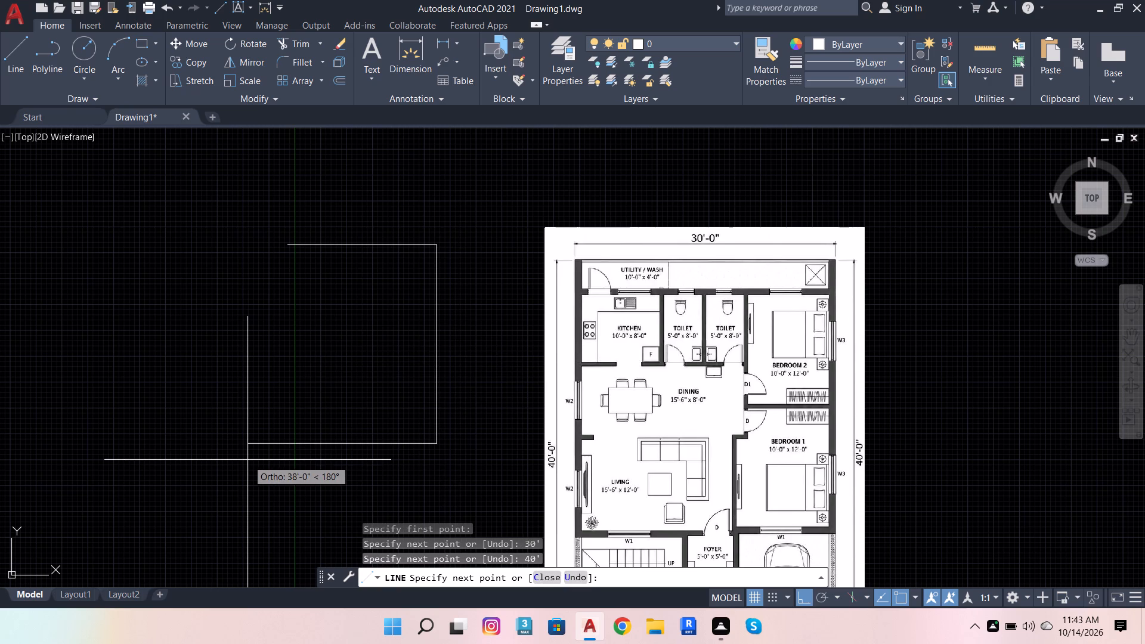
pyautogui.write("30'")
pyautogui.press('Return')
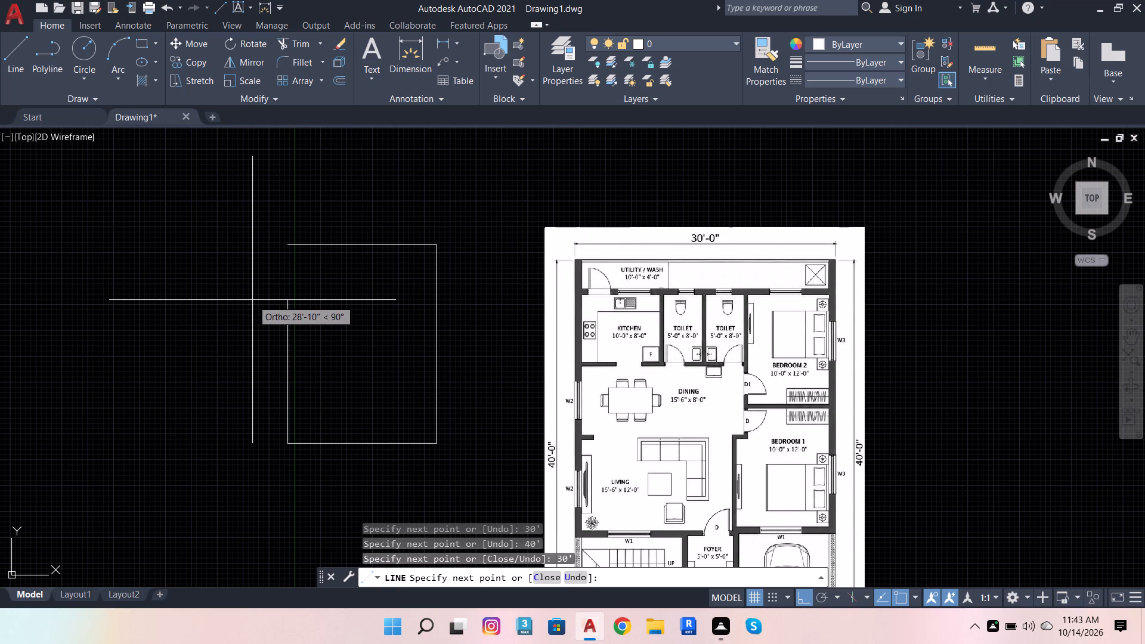
pyautogui.write("40'")
pyautogui.press('Return')
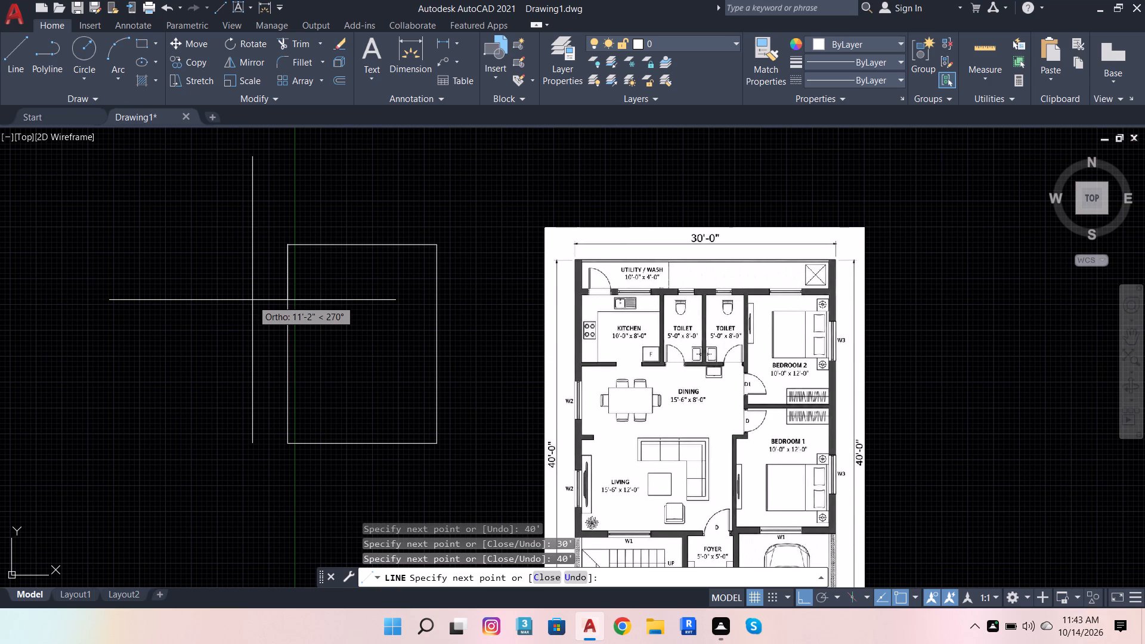
pyautogui.press('space')
# Offset the rectangle's top line 9" inward.
pyautogui.scroll(2, 260, 271)
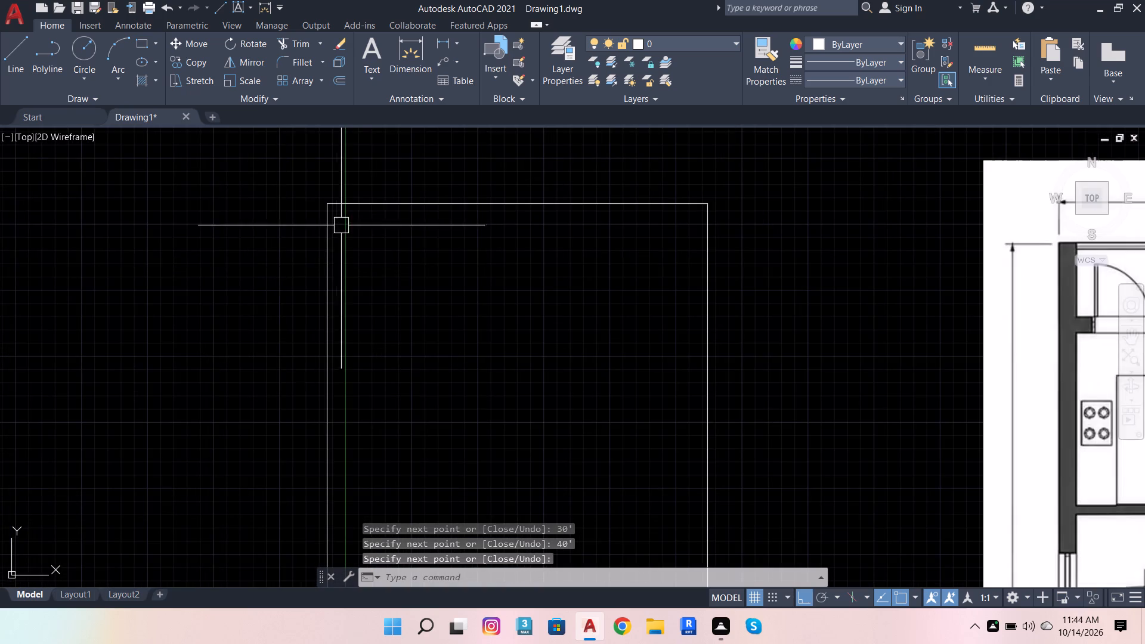
pyautogui.scroll(3, 372, 205)
pyautogui.click(375, 205)
pyautogui.click(351, 172)
pyautogui.scroll(-3, 348, 263)
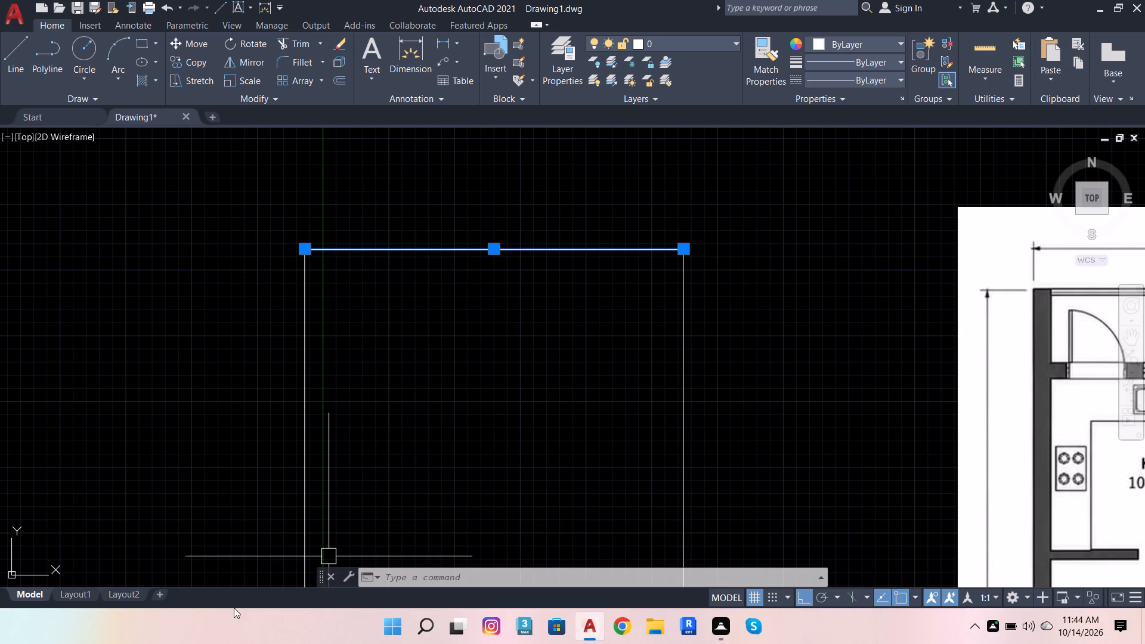
pyautogui.click(342, 79)
pyautogui.click(299, 243)
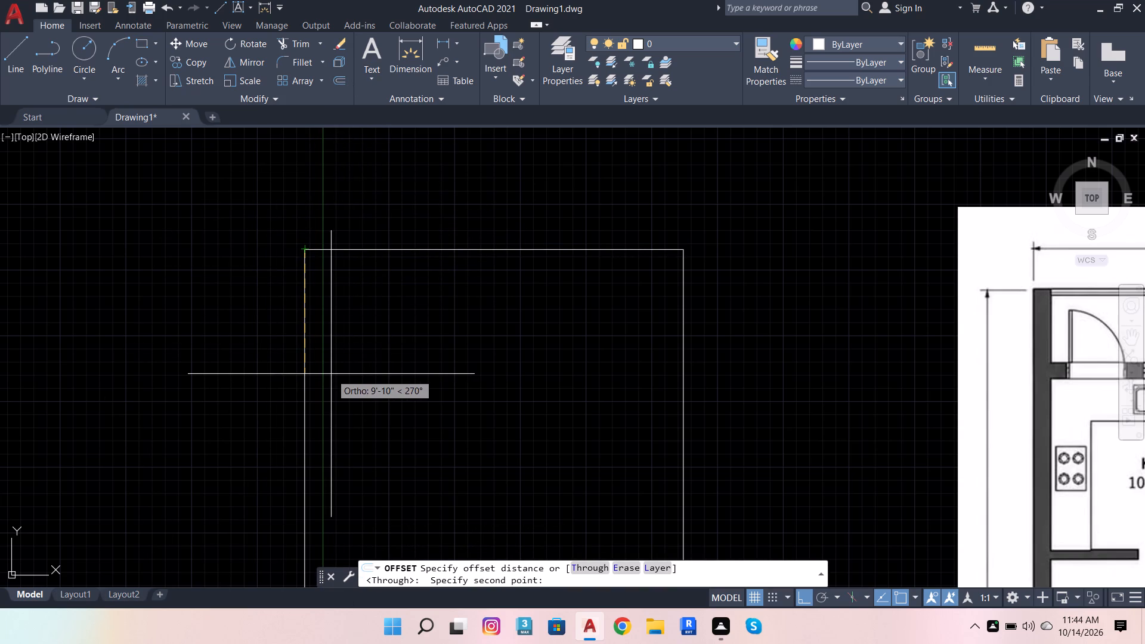
pyautogui.press('9')
pyautogui.press('Return')
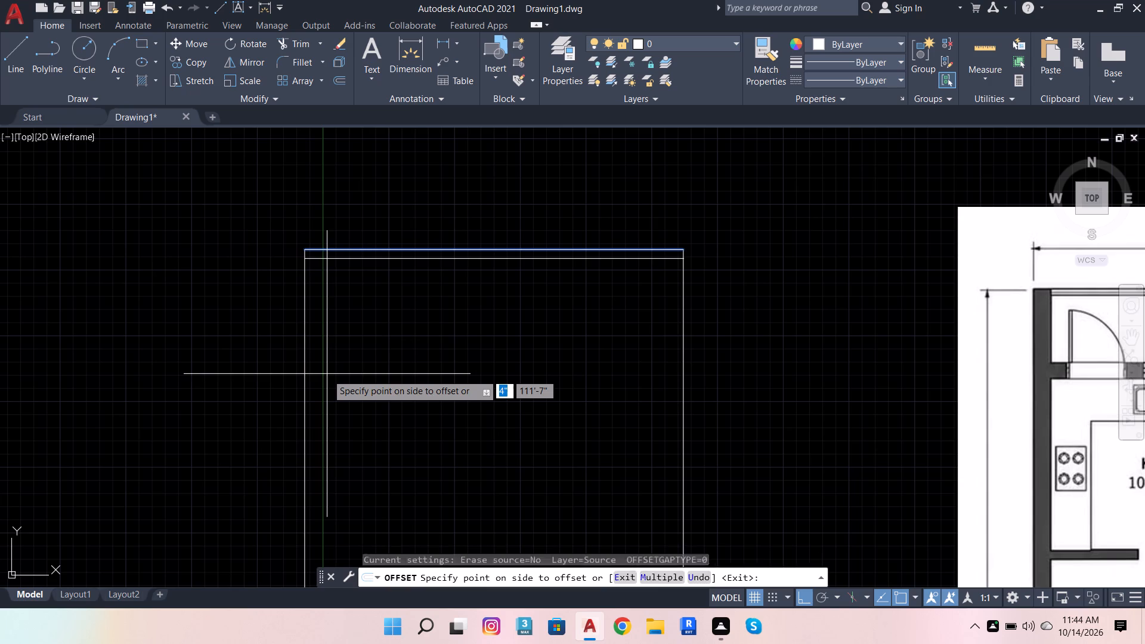
pyautogui.click(327, 374)
# Offset the rectangle's left, right and bottom lines inward by the same 9" distance.
pyautogui.click(312, 321)
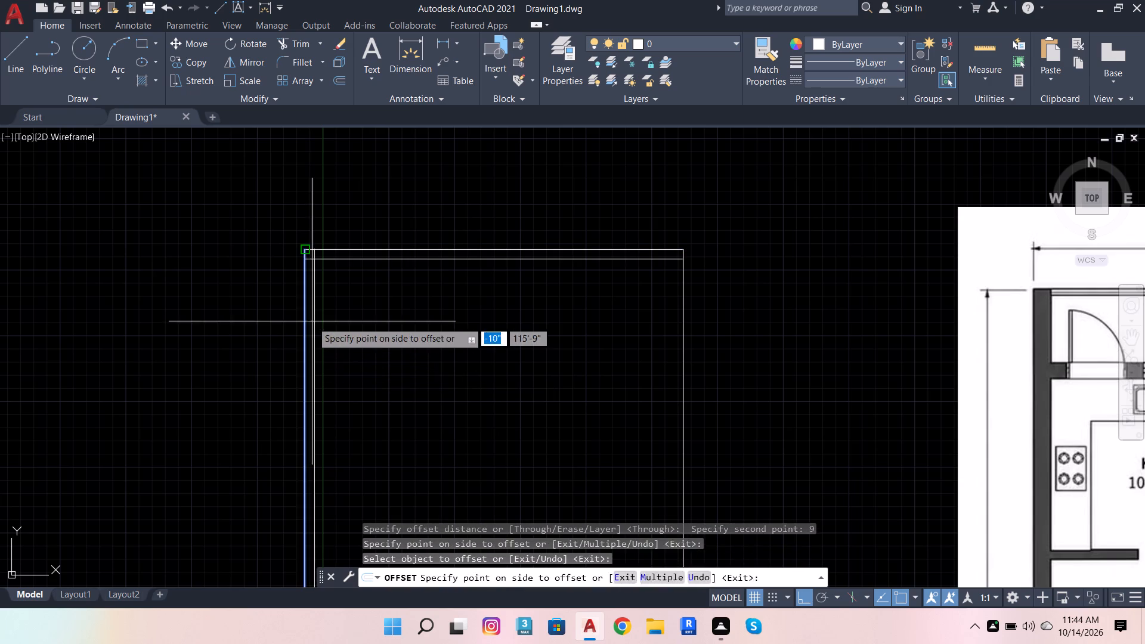
pyautogui.click(326, 320)
pyautogui.click(686, 352)
pyautogui.click(599, 357)
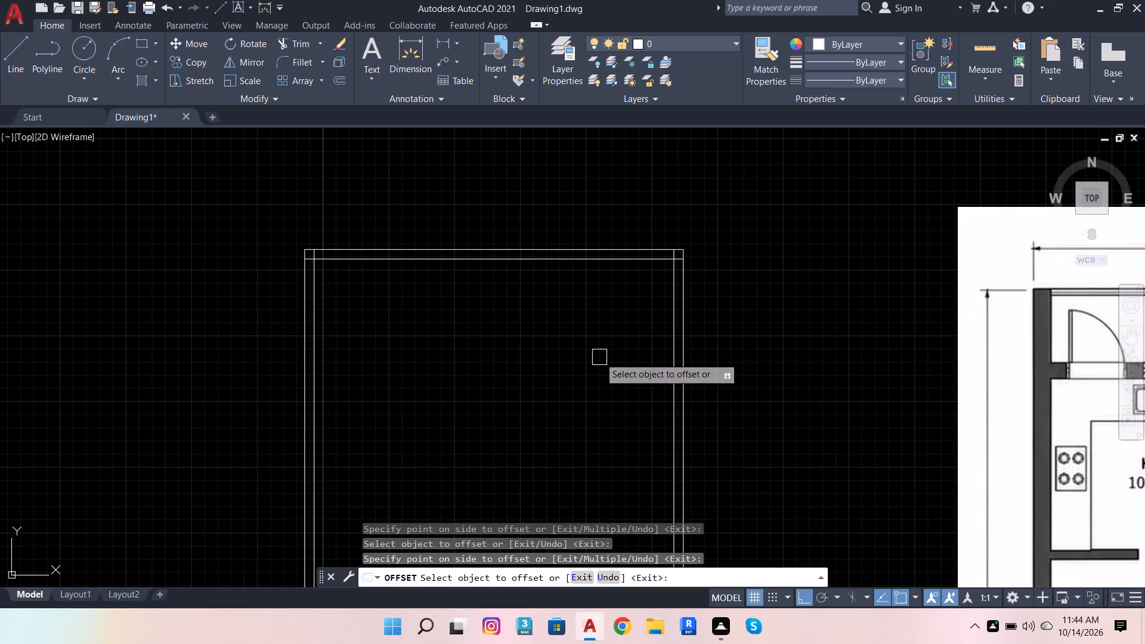
pyautogui.scroll(-3, 679, 308)
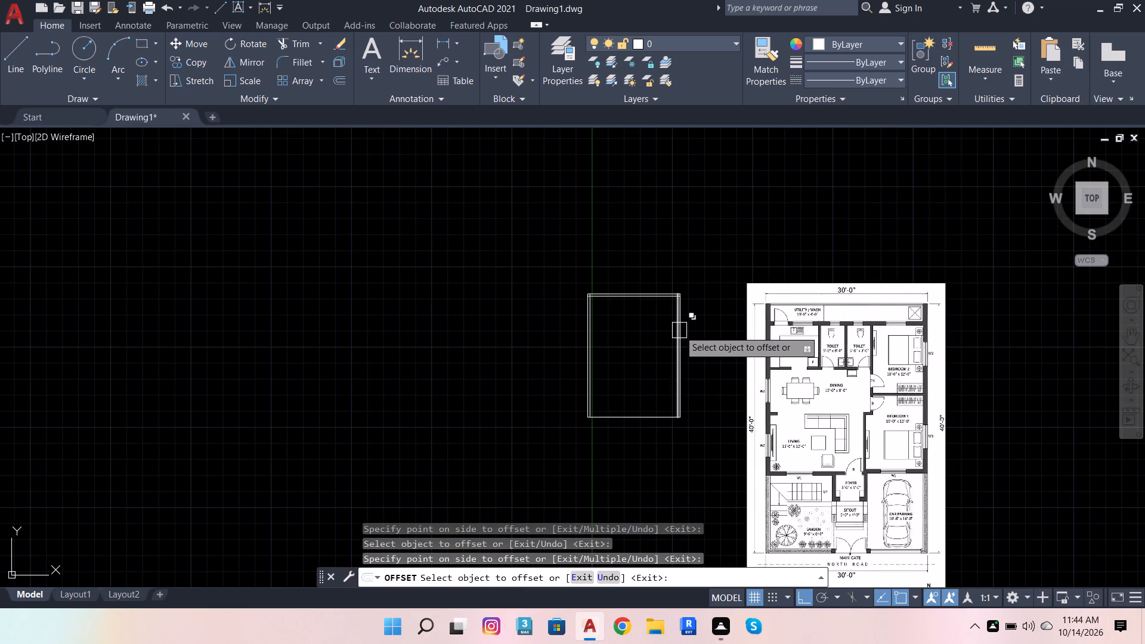
pyautogui.scroll(3, 648, 388)
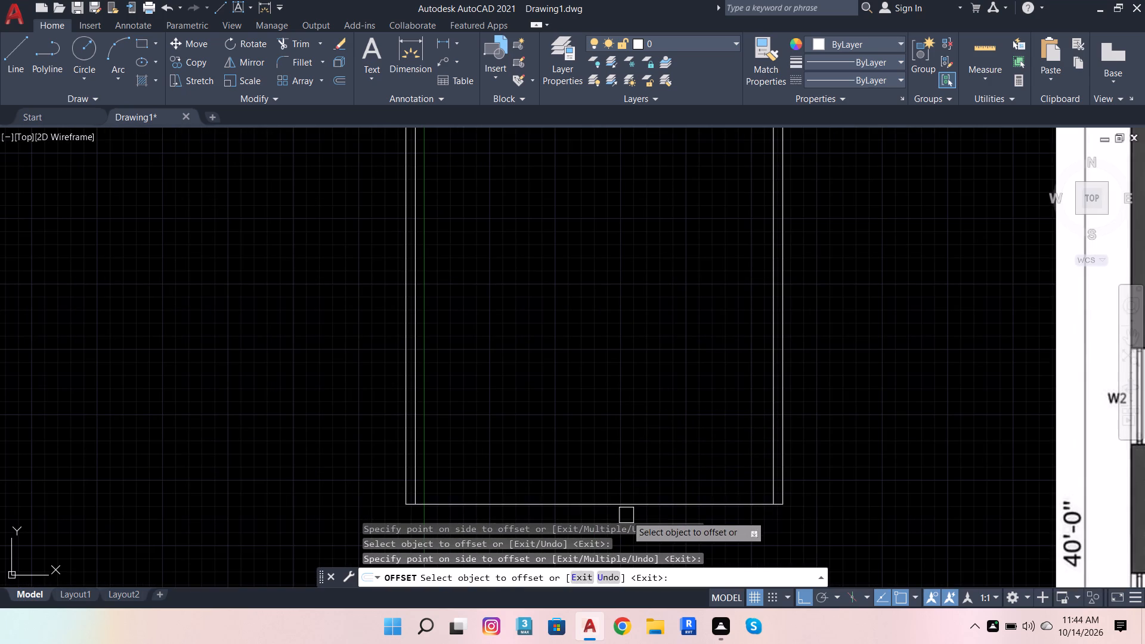
pyautogui.moveTo(623, 501); pyautogui.dragTo(623, 496)
pyautogui.moveTo(614, 414); pyautogui.dragTo(614, 408)
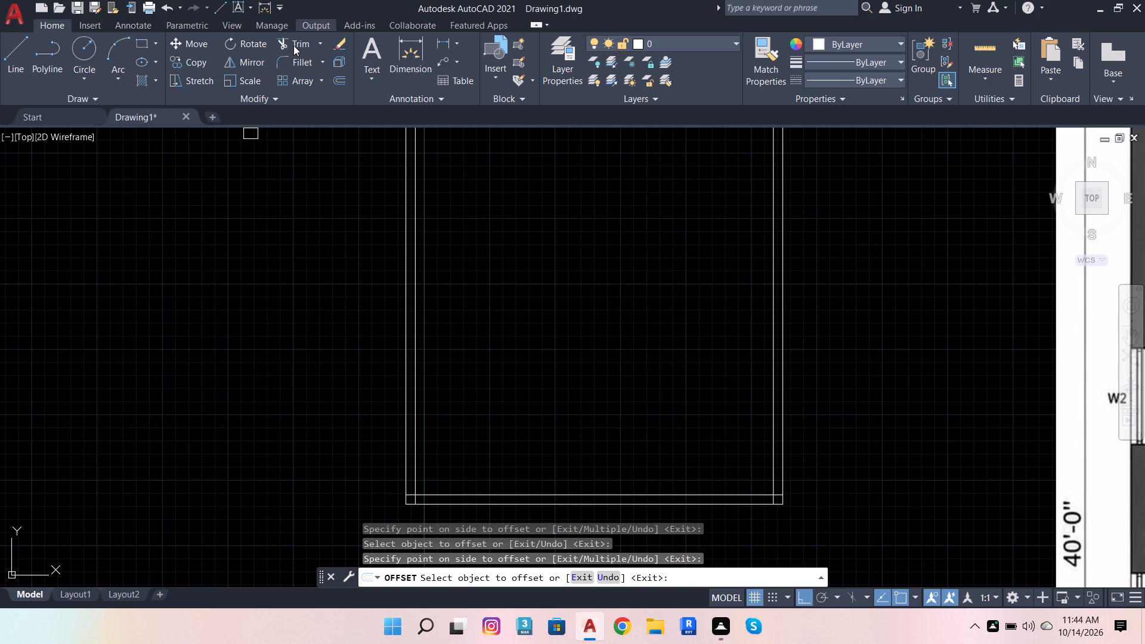
# Trim the overlapping inner wall line ends at both bottom corners of the outline.
pyautogui.click(293, 45)
pyautogui.scroll(3, 289, 518)
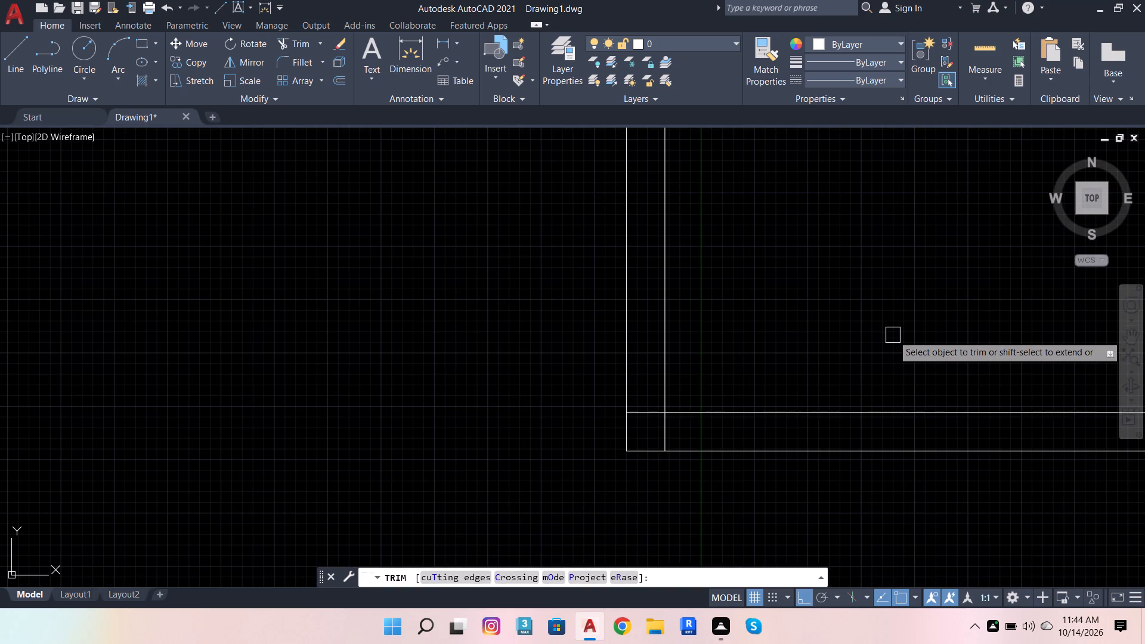
pyautogui.scroll(3, 695, 389)
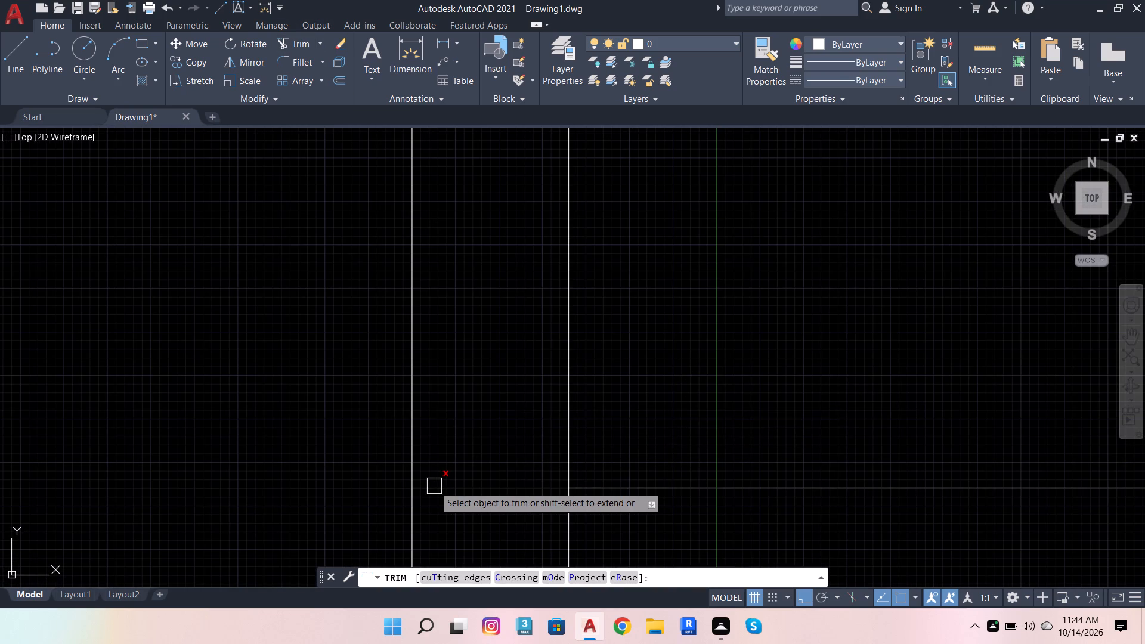
pyautogui.click(434, 486)
pyautogui.click(571, 512)
pyautogui.scroll(-5, 354, 346)
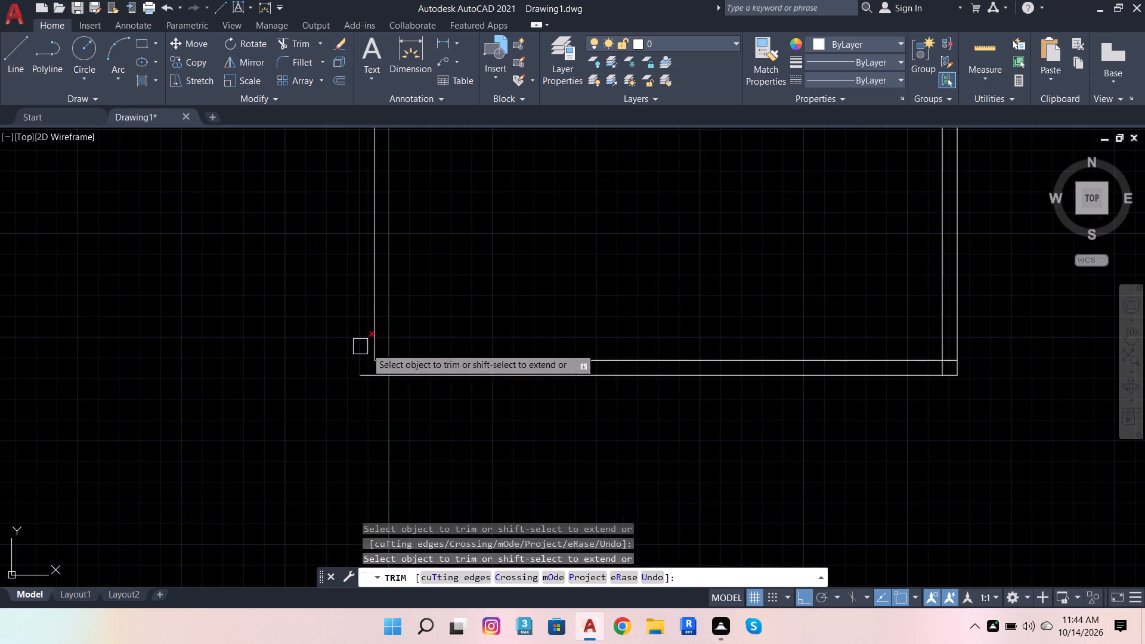
pyautogui.scroll(3, 1002, 351)
pyautogui.scroll(2, 763, 423)
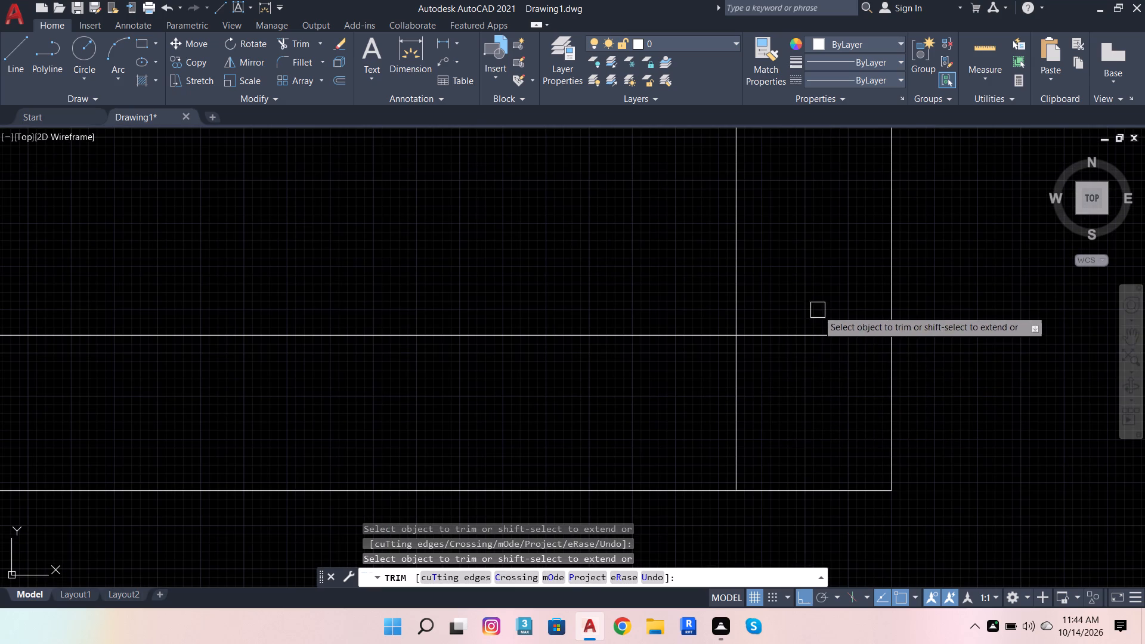
pyautogui.moveTo(818, 310); pyautogui.dragTo(625, 405)
# Trim the overlapping inner wall line ends at both top corners of the outline.
pyautogui.scroll(-7, 811, 416)
pyautogui.scroll(-5, 788, 473)
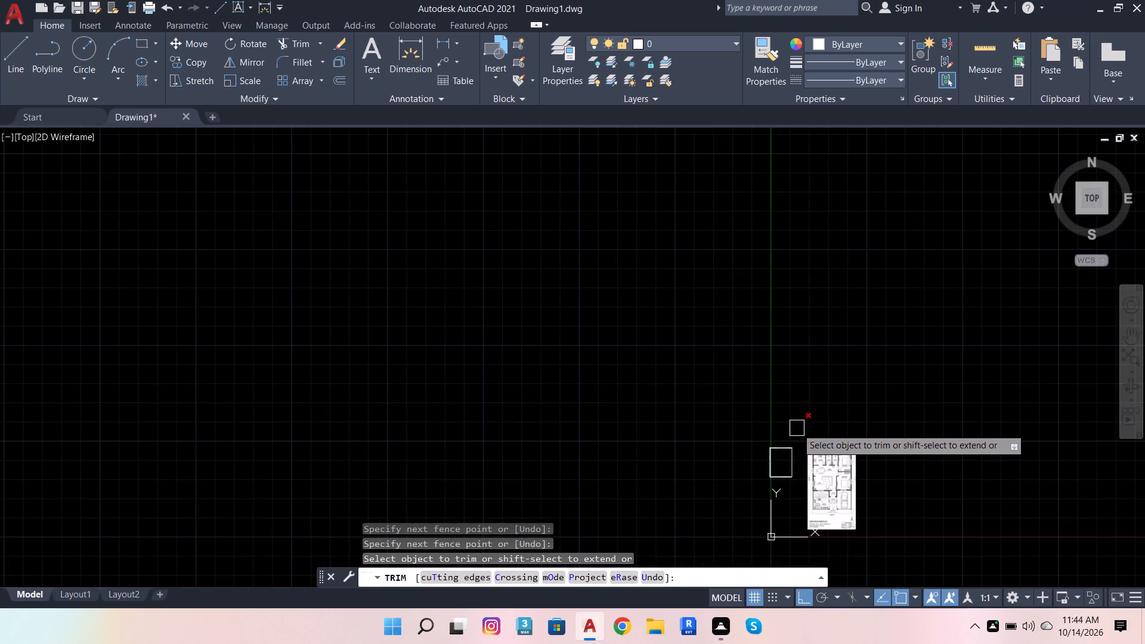
pyautogui.scroll(5, 797, 428)
pyautogui.scroll(-5, 782, 452)
pyautogui.scroll(5, 757, 485)
pyautogui.scroll(4, 958, 295)
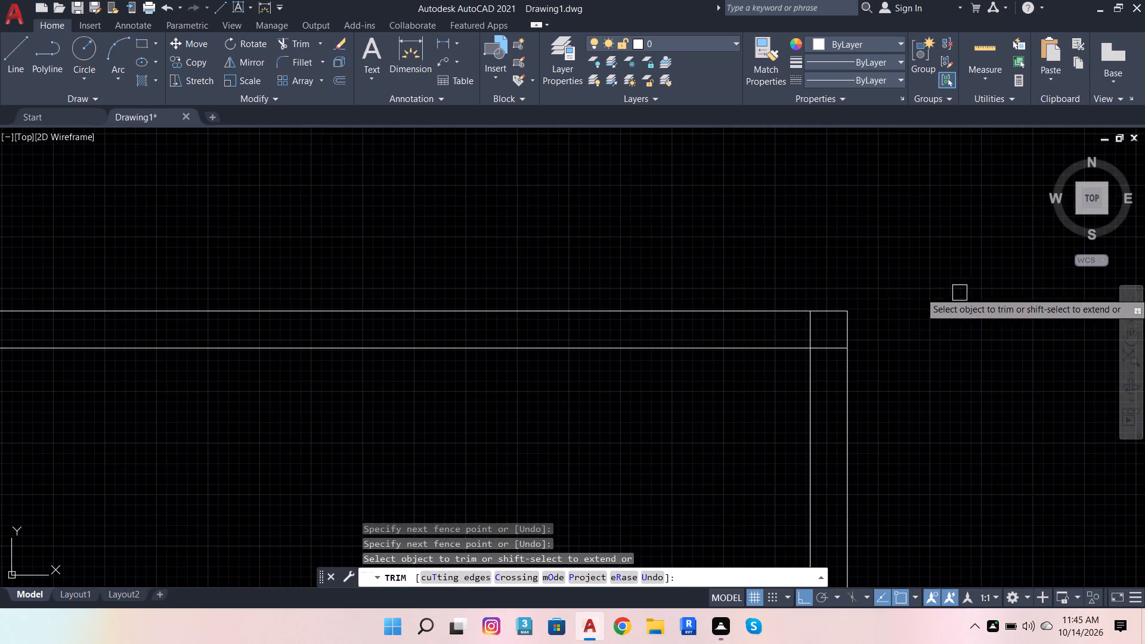
pyautogui.scroll(4, 794, 336)
pyautogui.click(794, 336)
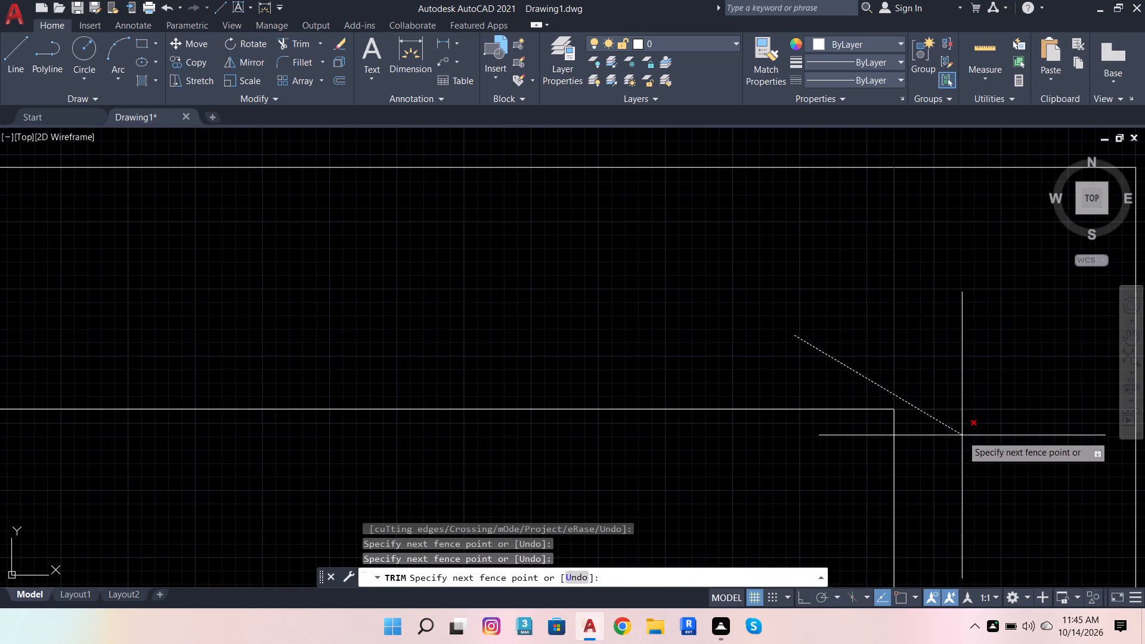
pyautogui.click(962, 435)
pyautogui.scroll(-4, 928, 252)
pyautogui.scroll(-5, 761, 289)
pyautogui.scroll(5, 511, 301)
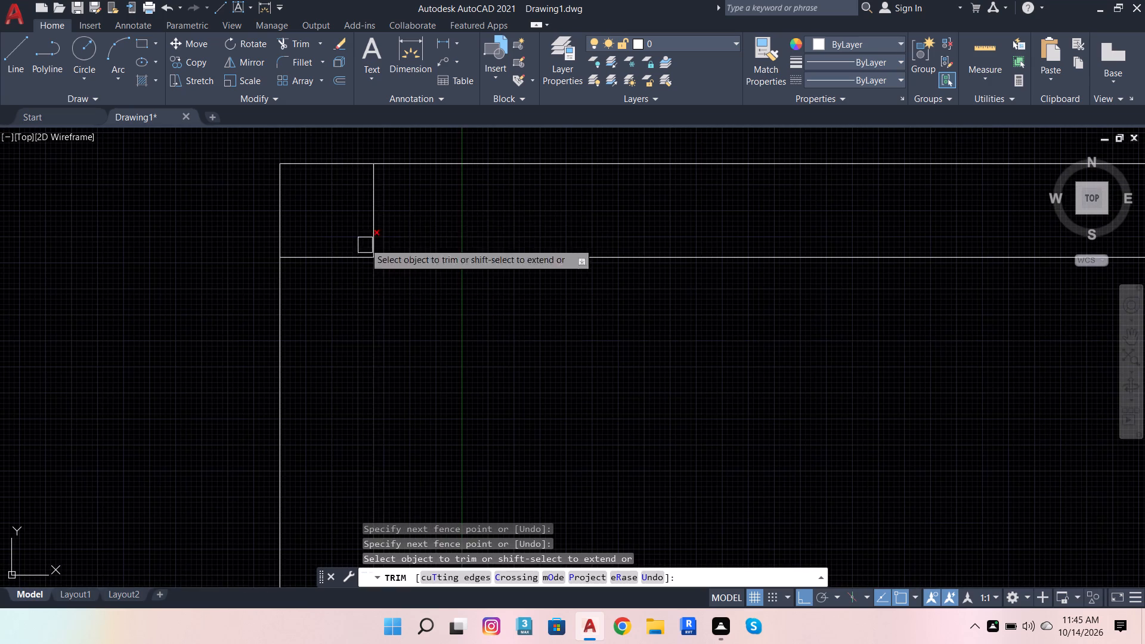
pyautogui.click(401, 225)
pyautogui.click(320, 281)
pyautogui.scroll(-6, 411, 191)
pyautogui.press('Escape')
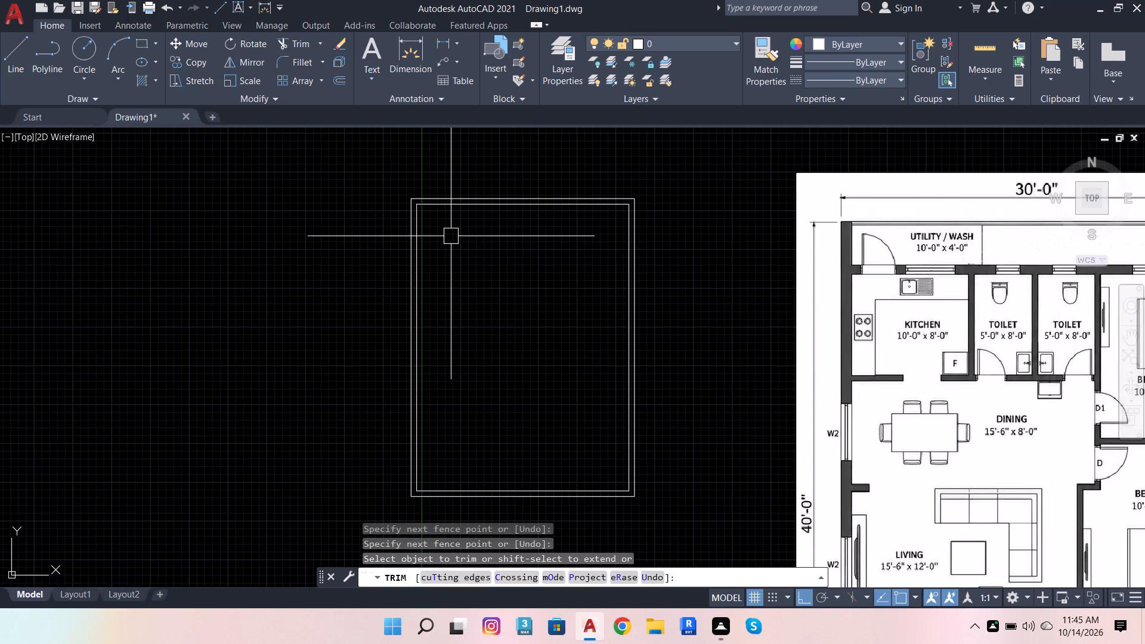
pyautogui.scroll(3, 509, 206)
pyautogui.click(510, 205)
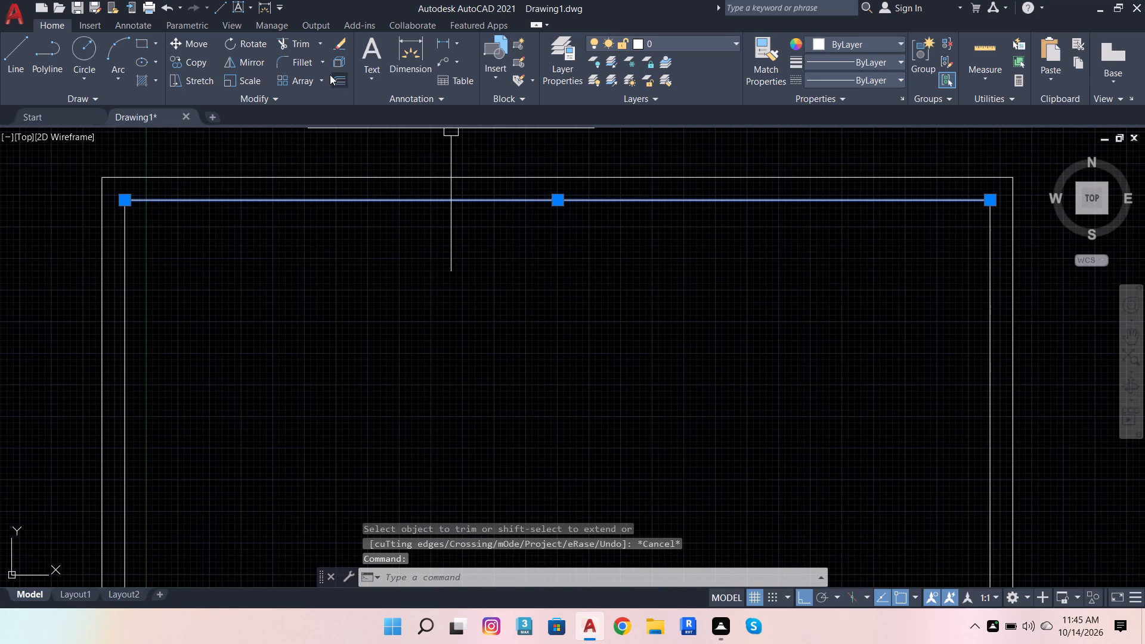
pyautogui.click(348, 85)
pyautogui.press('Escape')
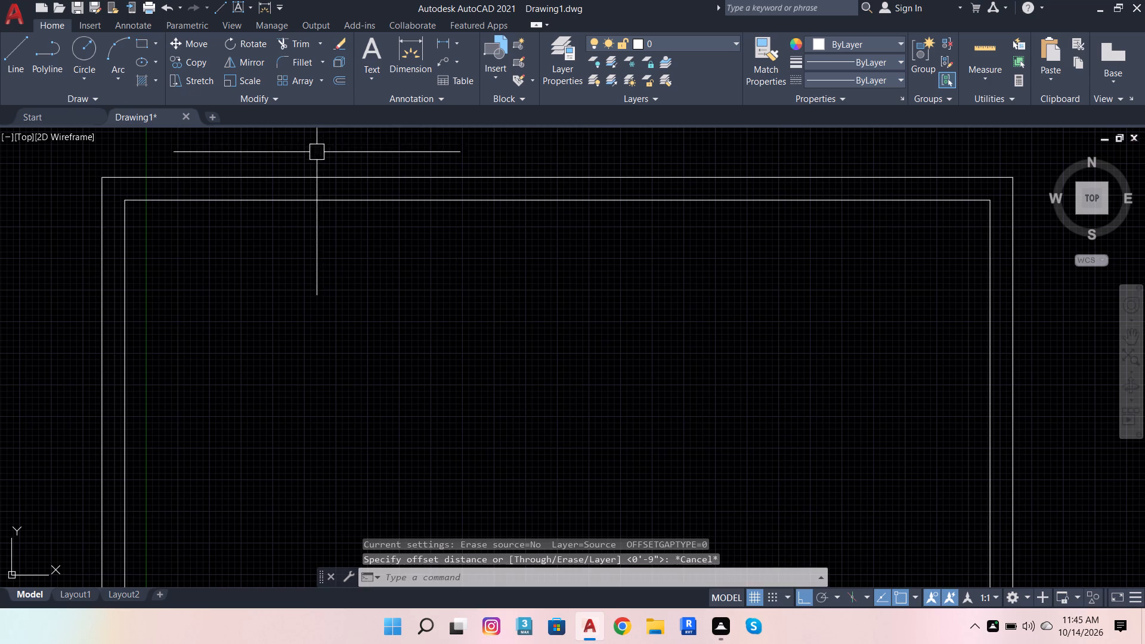
# Offset the outline's outer top line 4.5" inward.
pyautogui.click(173, 176)
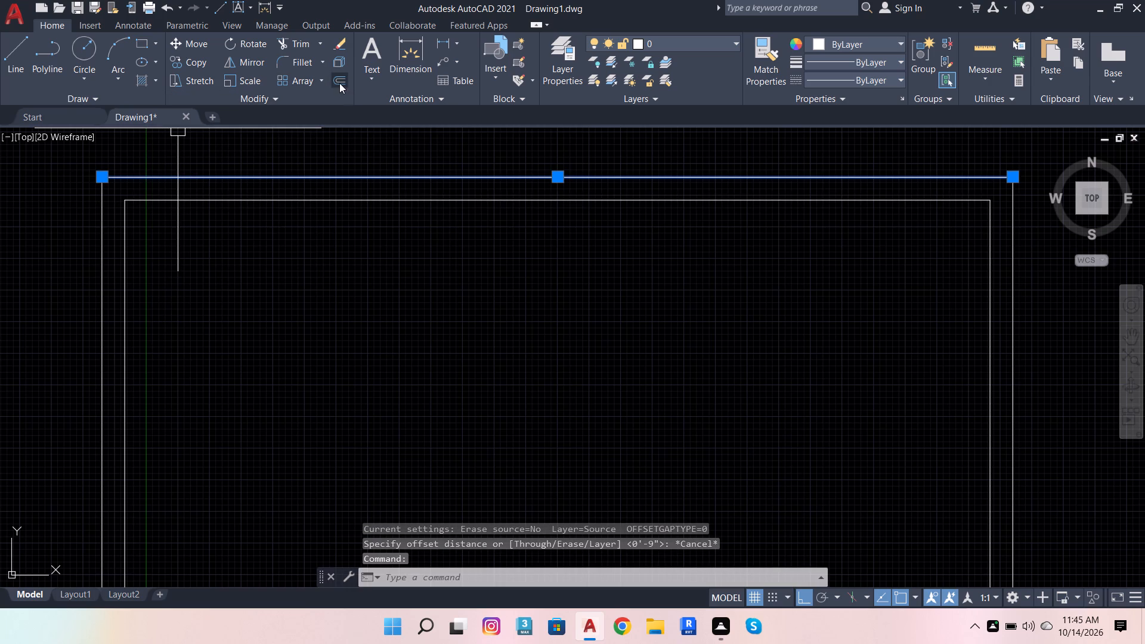
pyautogui.click(339, 83)
pyautogui.click(121, 177)
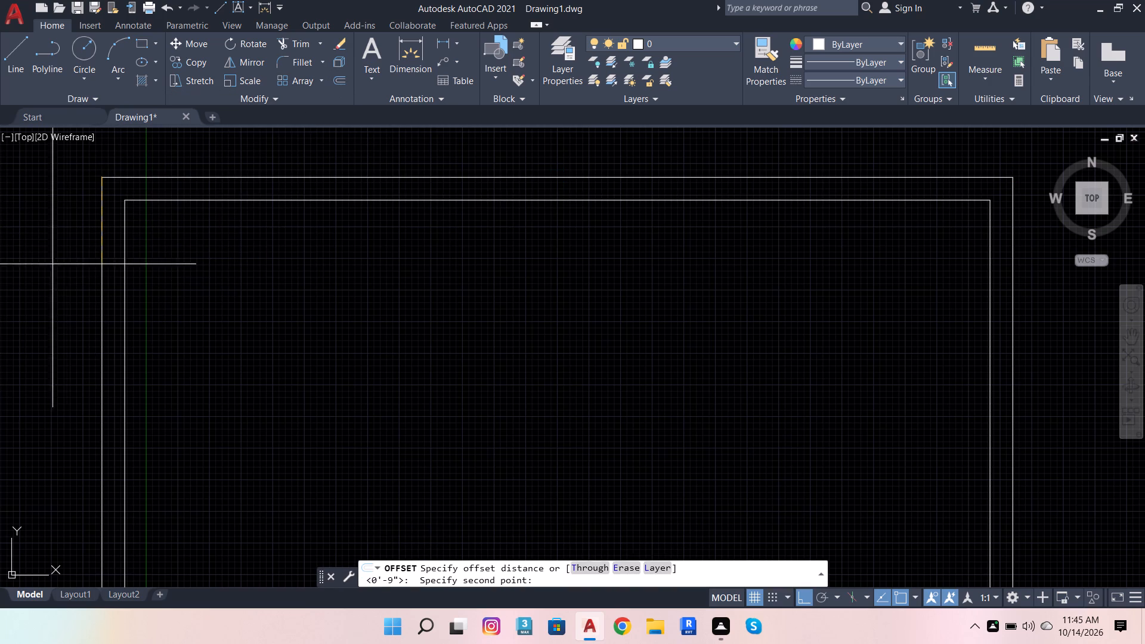
pyautogui.press('4')
pyautogui.write('.5')
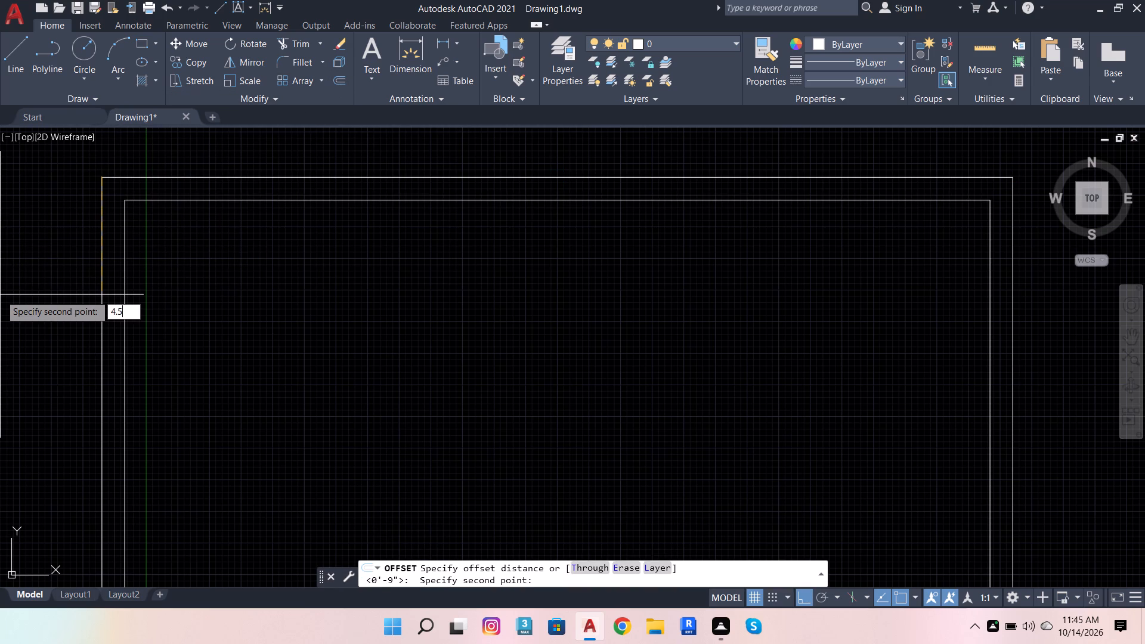
pyautogui.press('Return')
pyautogui.click(0, 295)
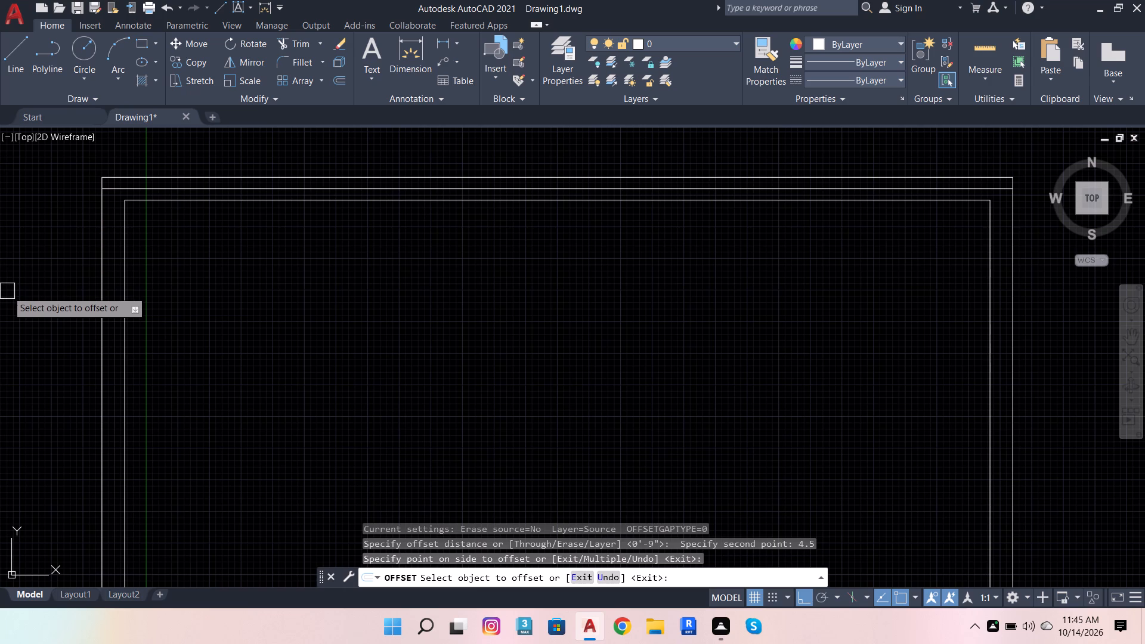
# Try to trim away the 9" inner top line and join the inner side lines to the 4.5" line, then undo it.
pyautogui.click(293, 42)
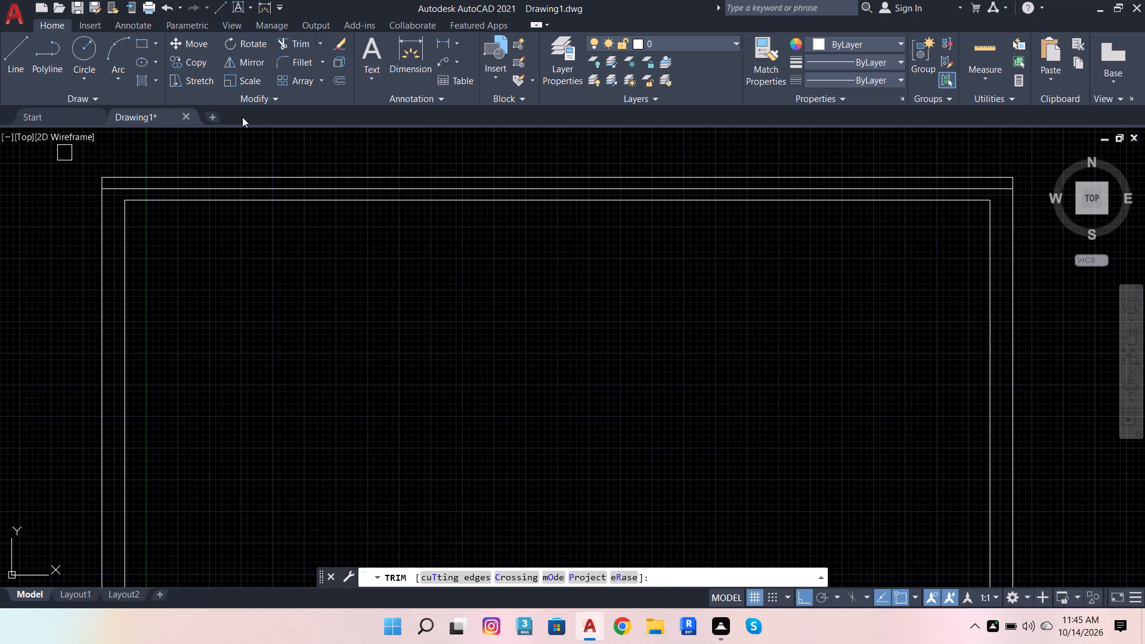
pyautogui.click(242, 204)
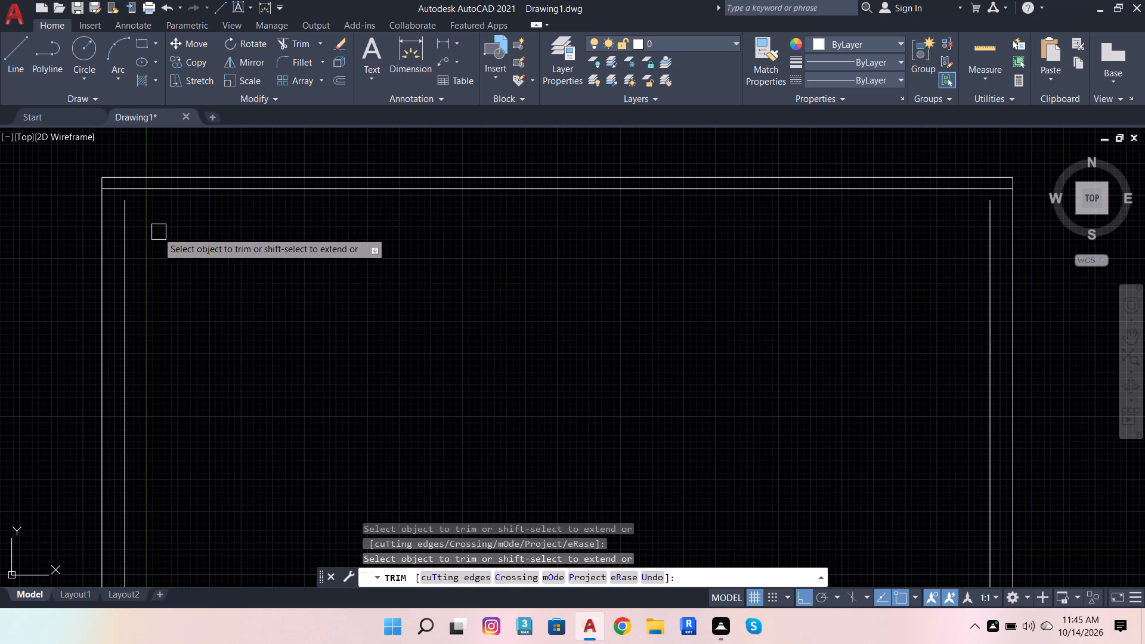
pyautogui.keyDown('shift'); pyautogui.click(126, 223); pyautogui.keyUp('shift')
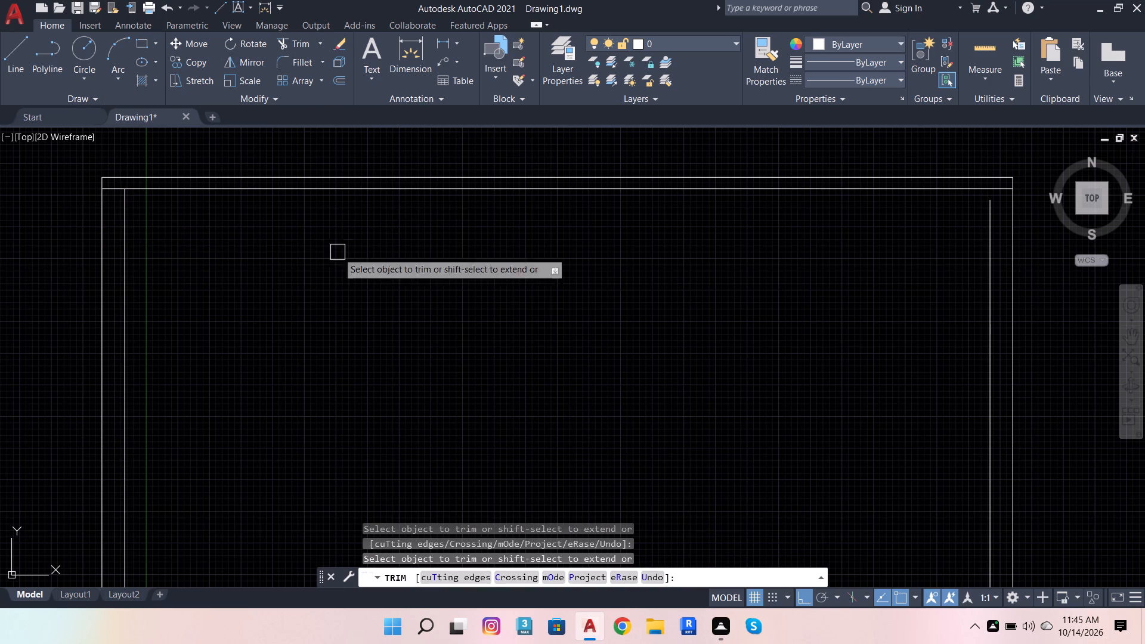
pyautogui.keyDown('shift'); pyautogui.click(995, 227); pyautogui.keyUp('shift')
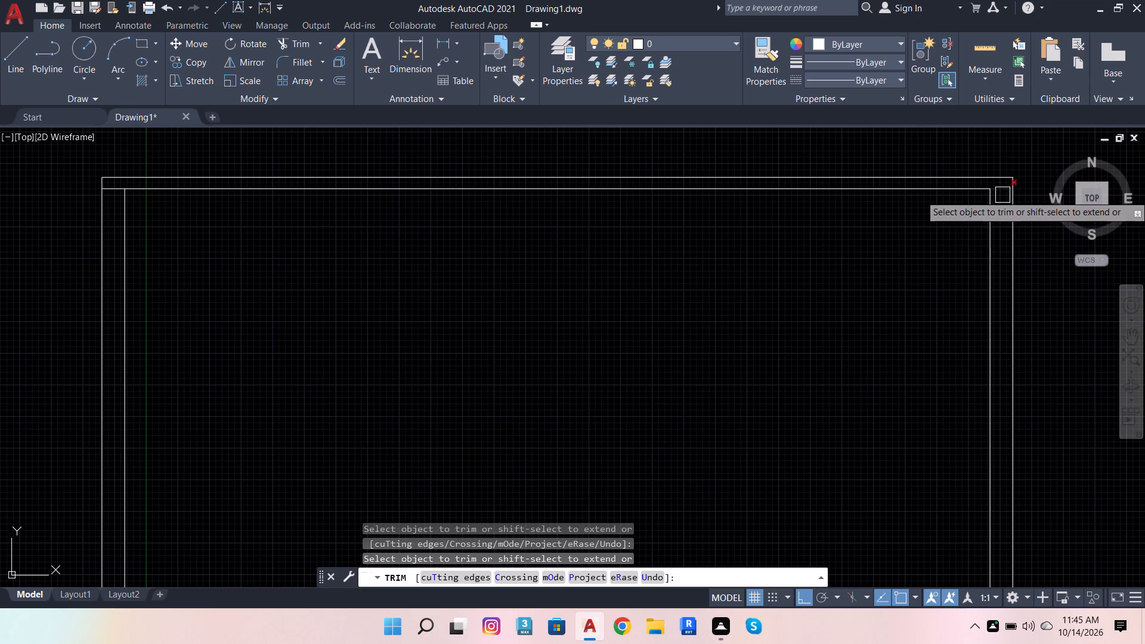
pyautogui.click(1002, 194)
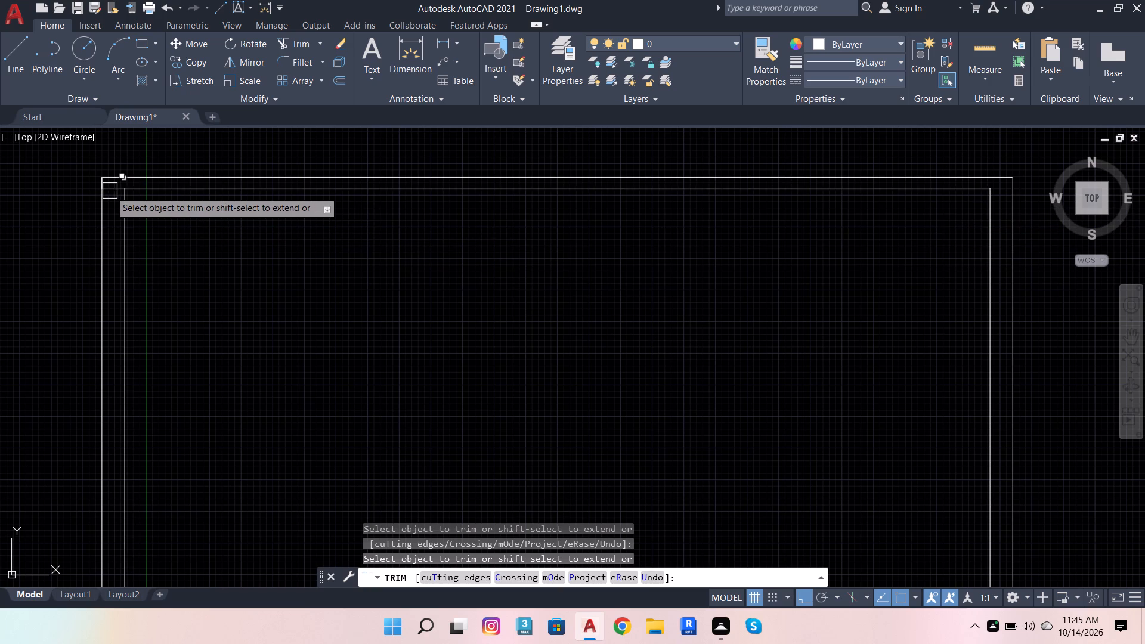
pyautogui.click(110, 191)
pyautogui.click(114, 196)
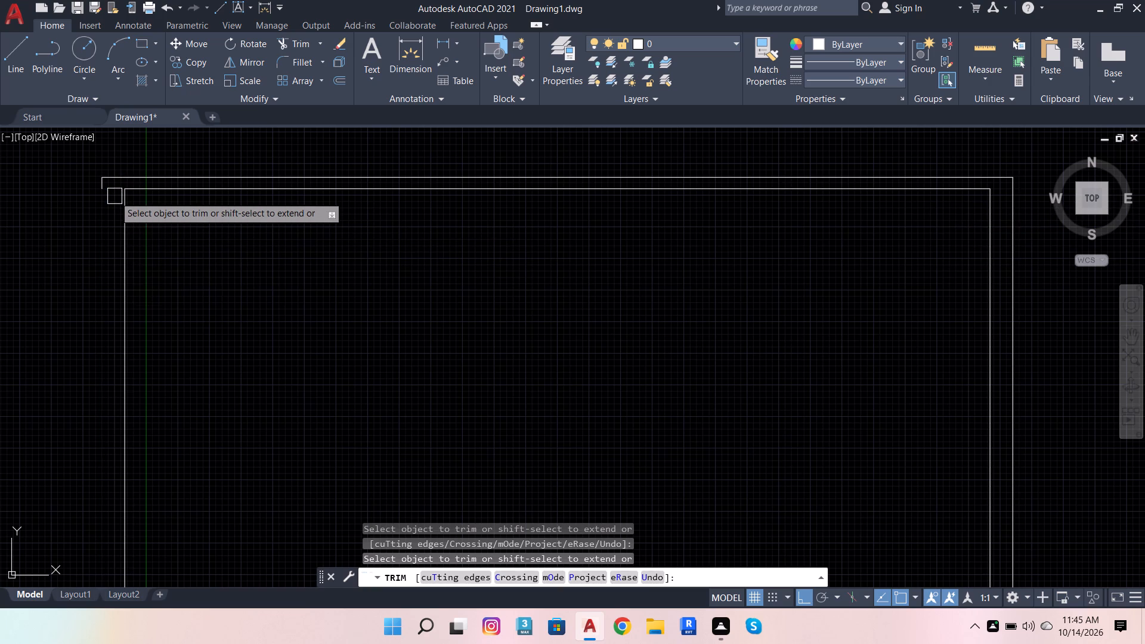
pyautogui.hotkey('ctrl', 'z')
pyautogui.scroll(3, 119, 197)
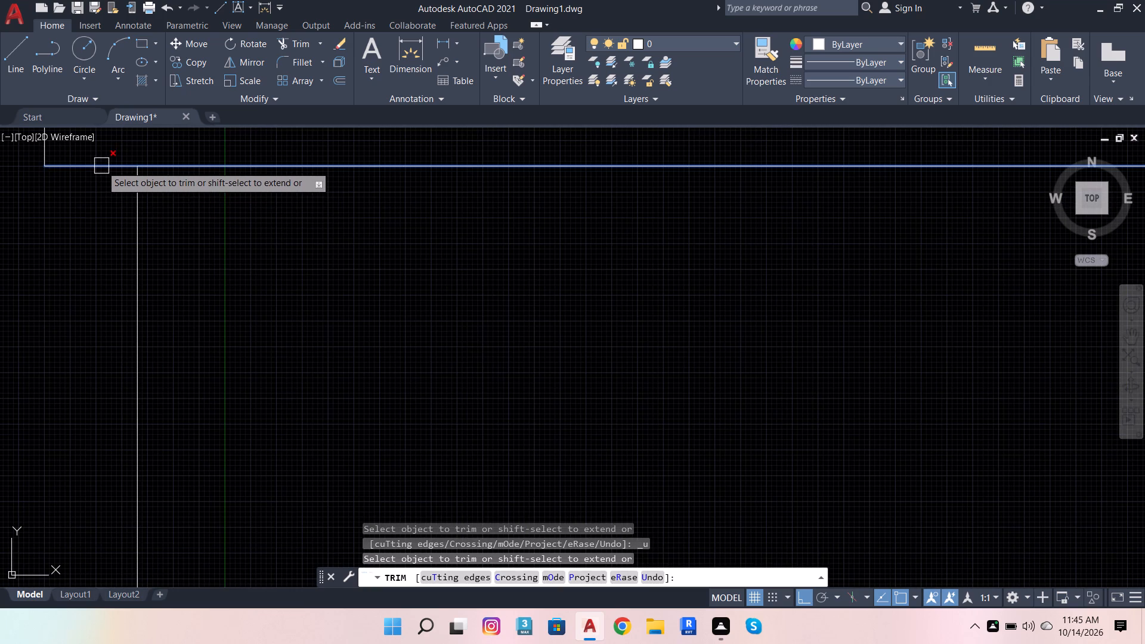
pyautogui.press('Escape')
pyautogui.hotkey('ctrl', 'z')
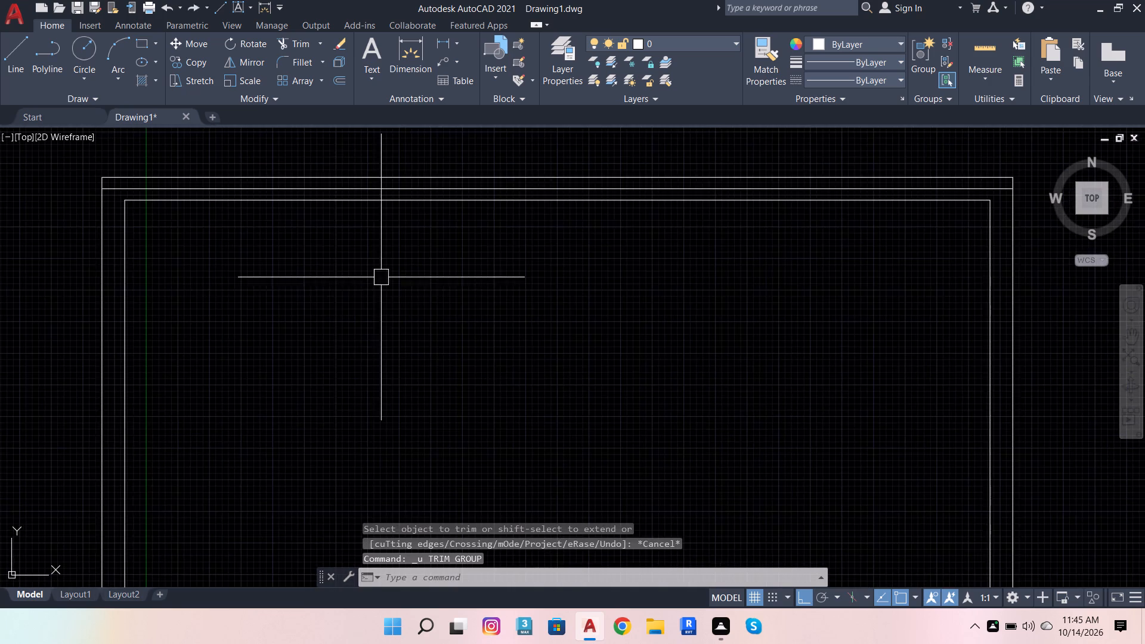
# Extend the left inner wall line up to the 4.5" top line and trim that line's overhang at the top left corner.
pyautogui.scroll(-1, 387, 275)
pyautogui.scroll(1, 221, 215)
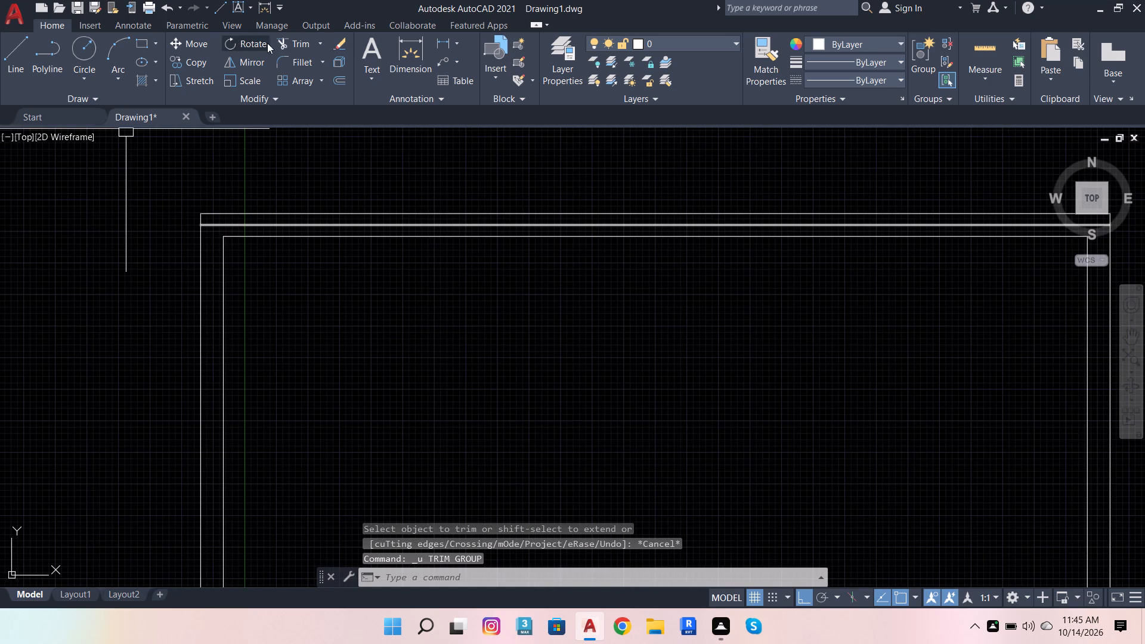
pyautogui.click(286, 43)
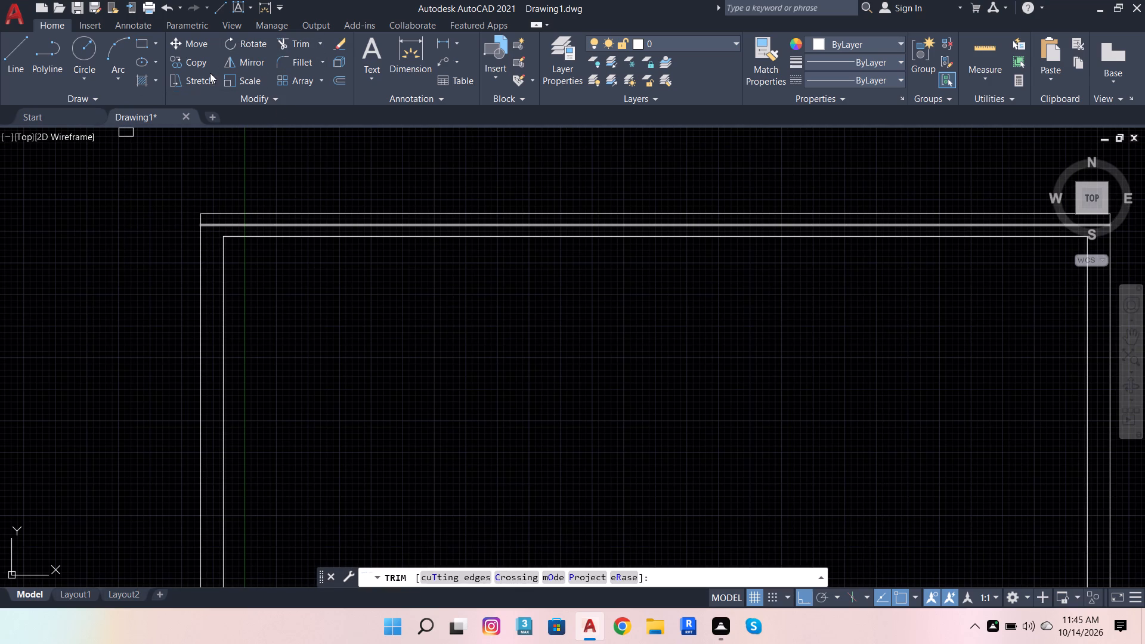
pyautogui.keyDown('shift'); pyautogui.click(227, 287); pyautogui.keyUp('shift')
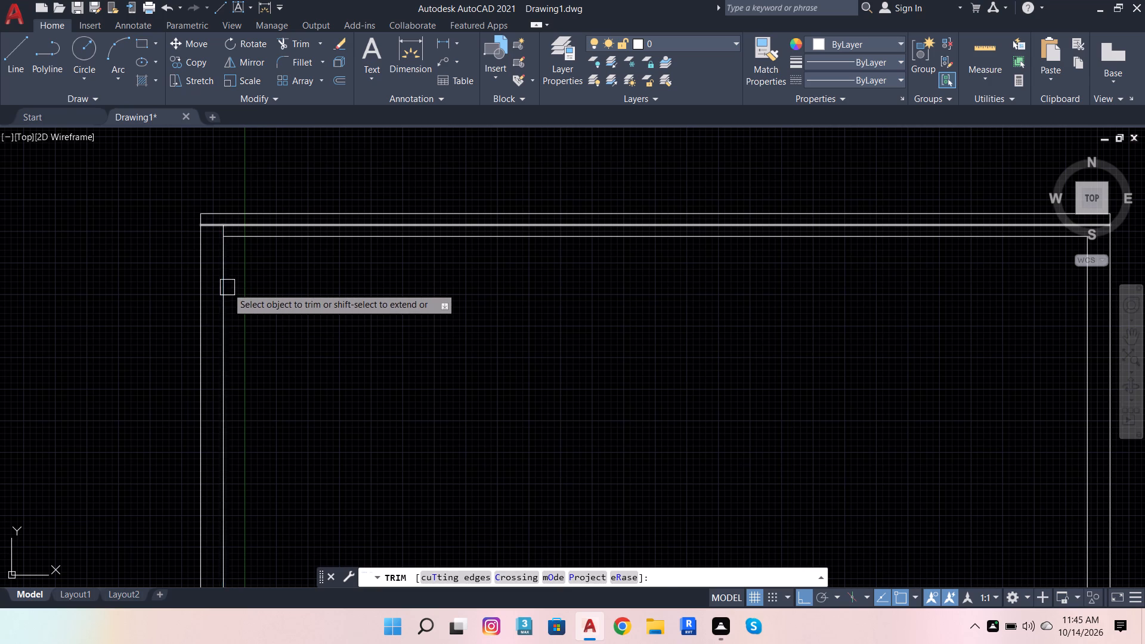
pyautogui.scroll(3, 224, 203)
pyautogui.click(194, 296)
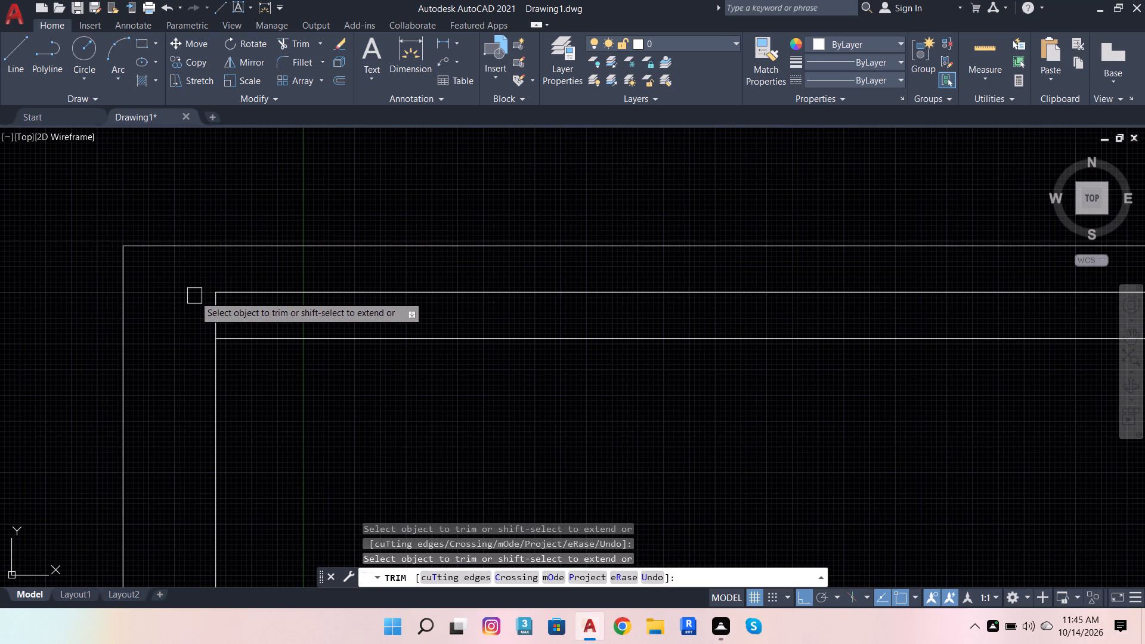
# Remove the old 9" inner top line with Trim.
pyautogui.scroll(-5, 261, 327)
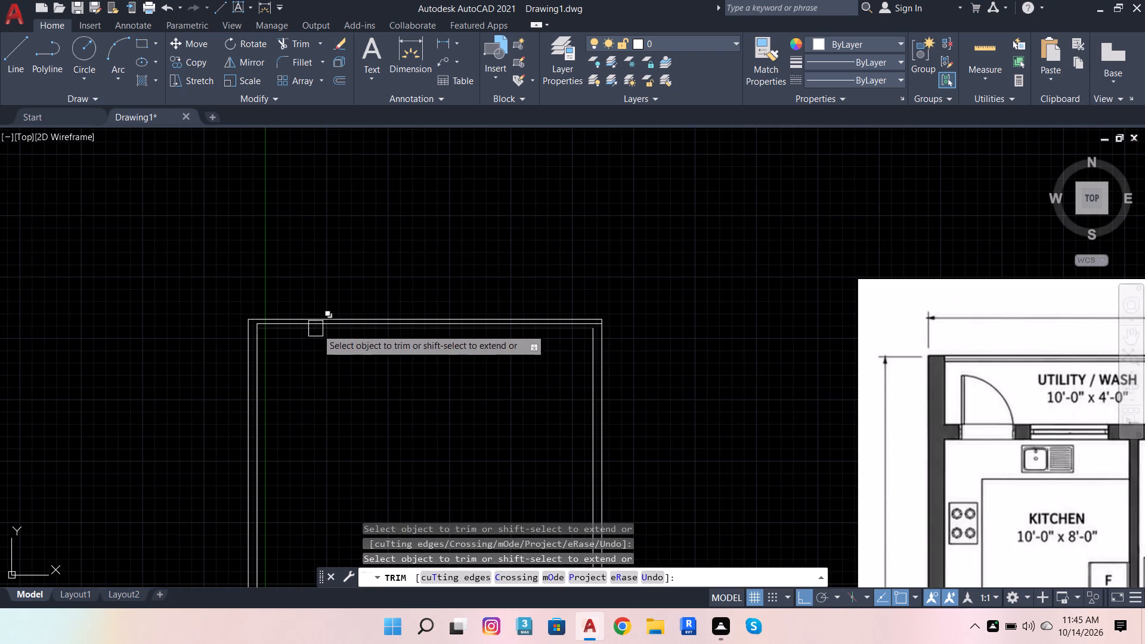
pyautogui.scroll(2, 551, 351)
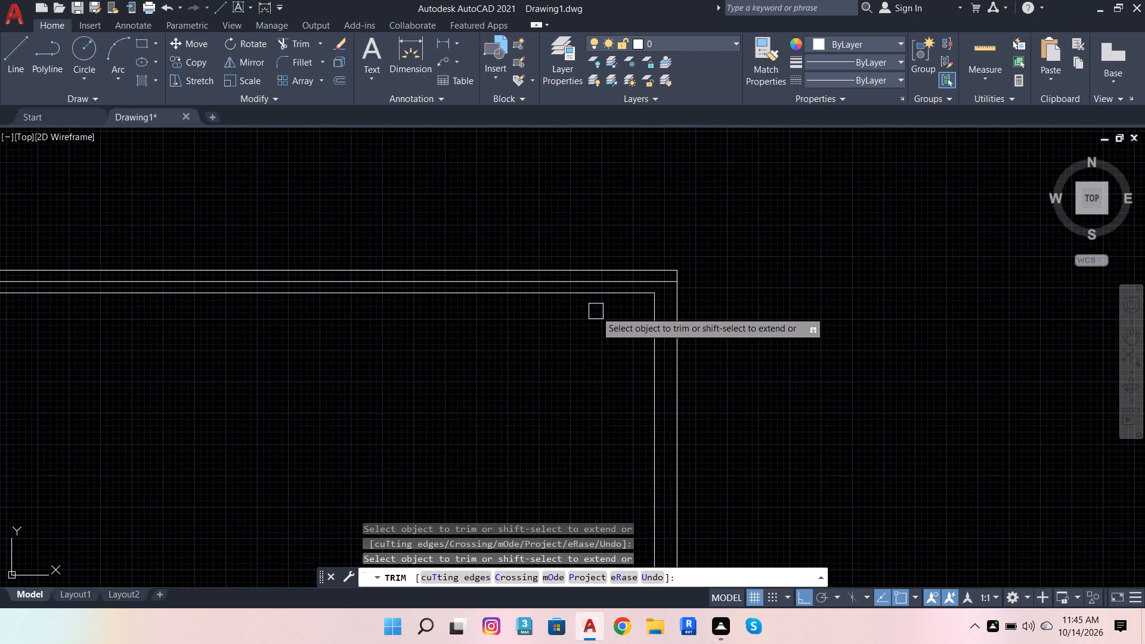
pyautogui.click(601, 298)
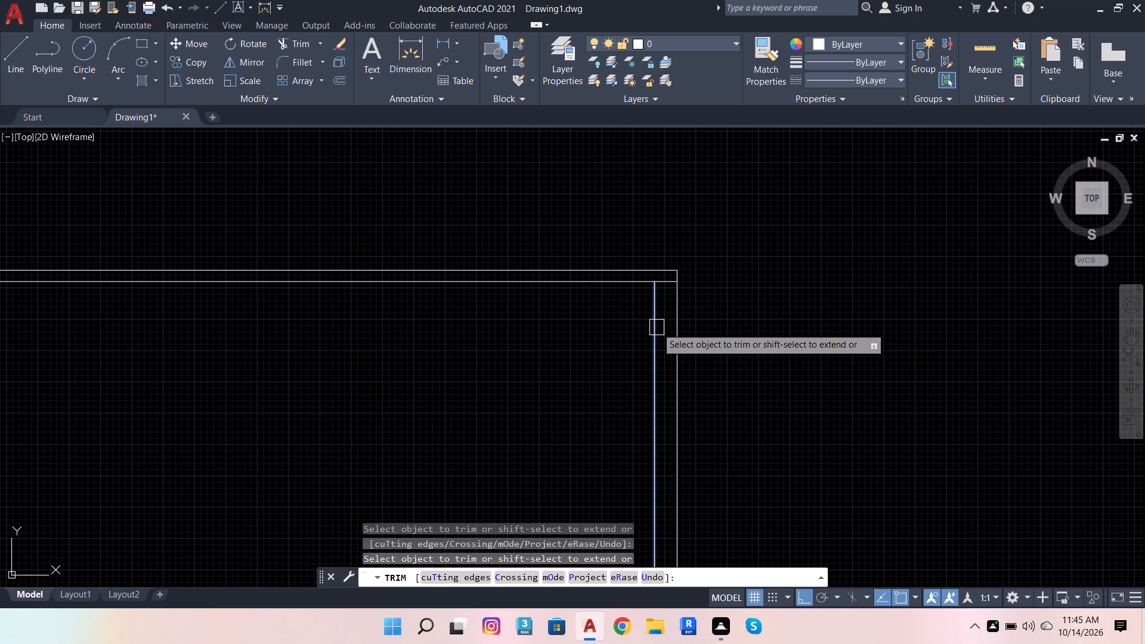
# Extend the right inner wall line up to the 4.5" top line and trim that line's overhang at the top right corner.
pyautogui.keyDown('shift'); pyautogui.click(657, 327); pyautogui.keyUp('shift')
pyautogui.scroll(3, 666, 298)
pyautogui.click(654, 232)
pyautogui.scroll(-4, 627, 291)
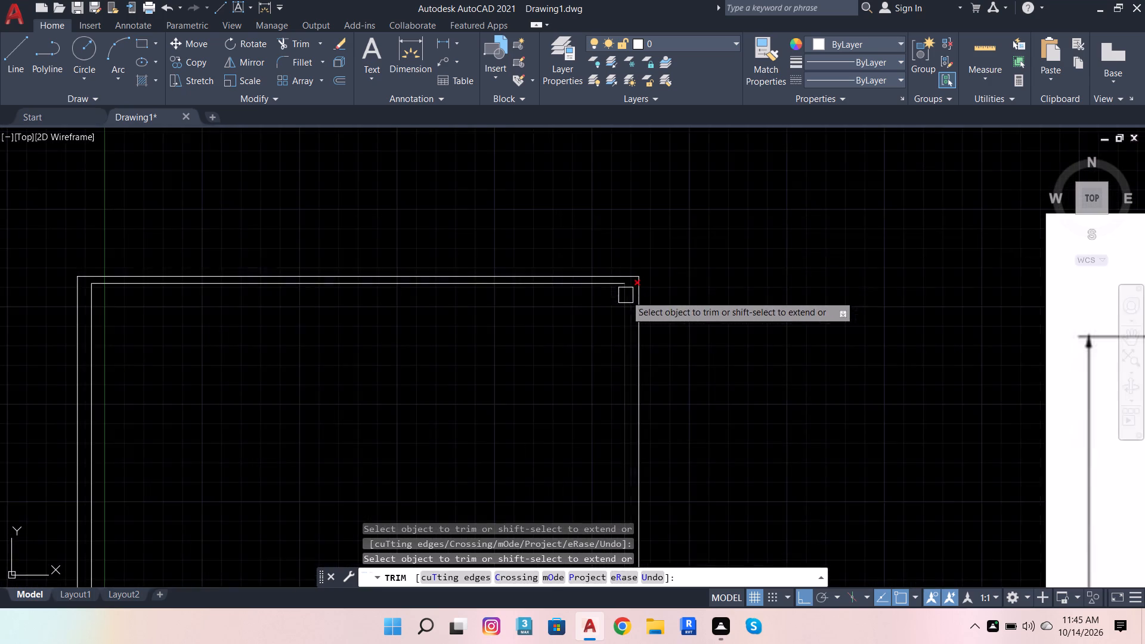
pyautogui.scroll(-3, 692, 274)
pyautogui.press('Escape')
pyautogui.press('Escape')
pyautogui.press('Escape')
pyautogui.press('Escape')
pyautogui.press('Escape')
pyautogui.press('Escape')
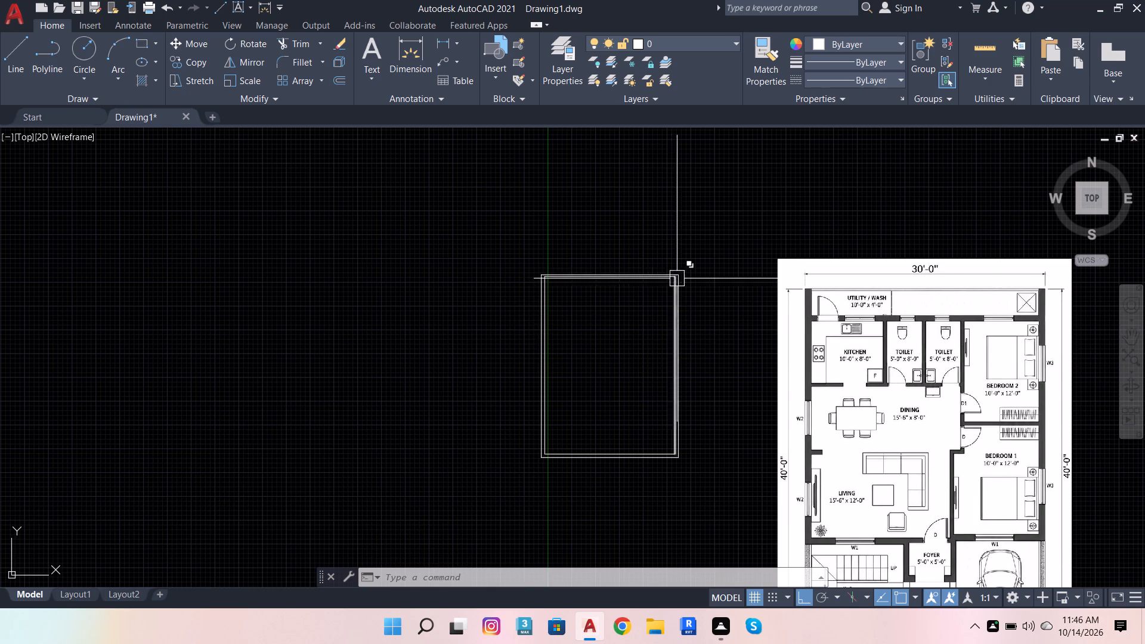
# Offset the inner top wall line 4' down into the plan to mark the utility/wash depth.
pyautogui.scroll(3, 973, 309)
pyautogui.scroll(-3, 975, 310)
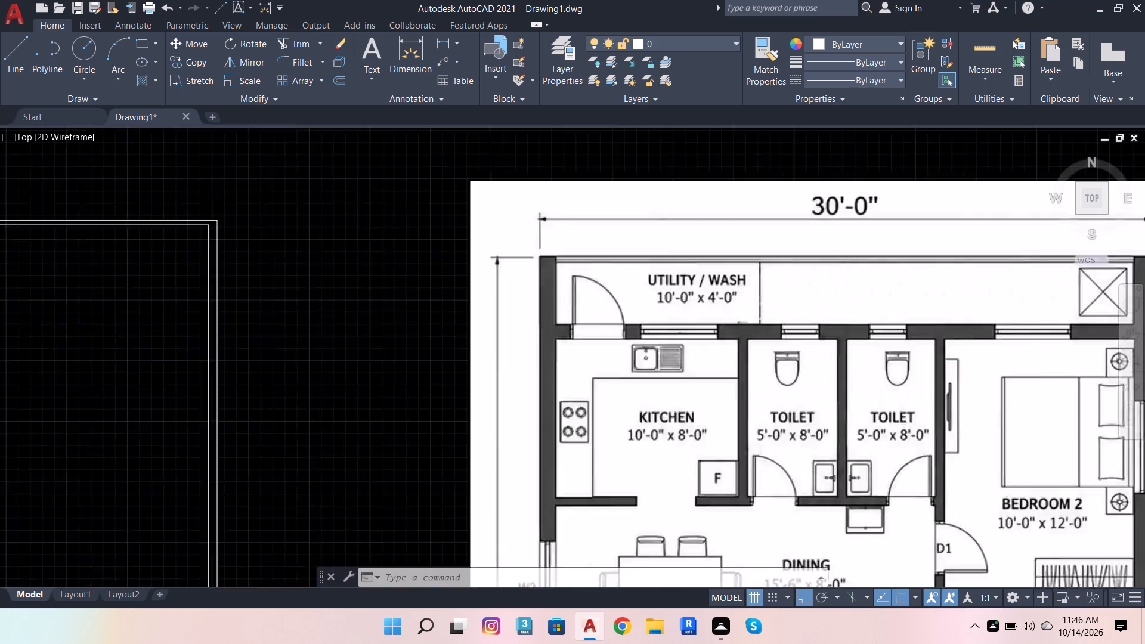
pyautogui.scroll(3, 630, 305)
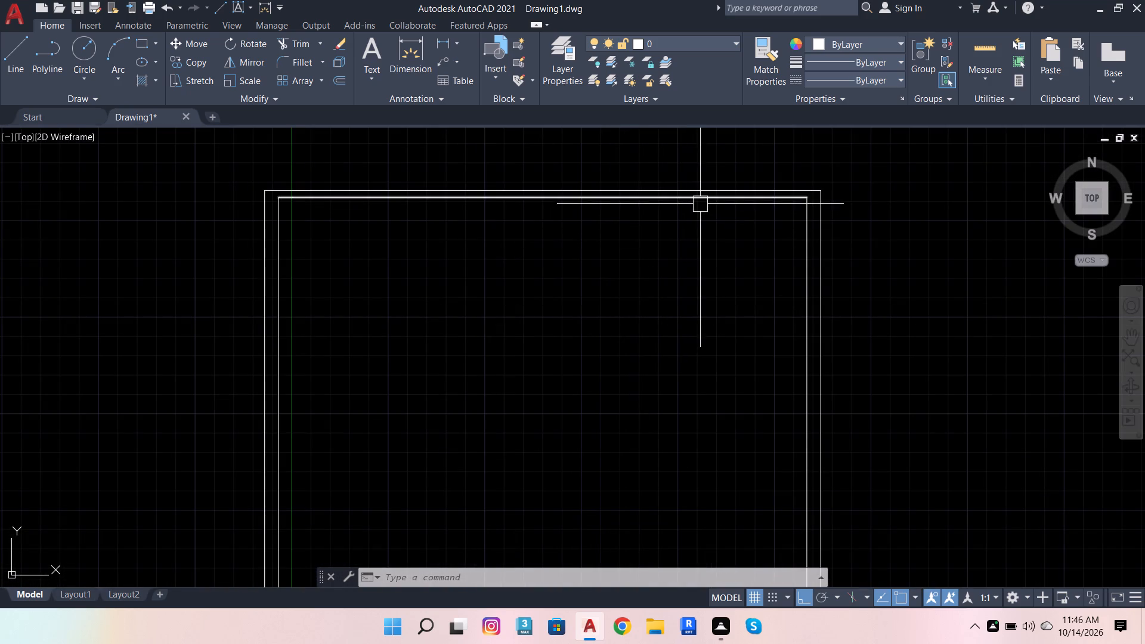
pyautogui.click(701, 204)
pyautogui.write('O')
pyautogui.press('space')
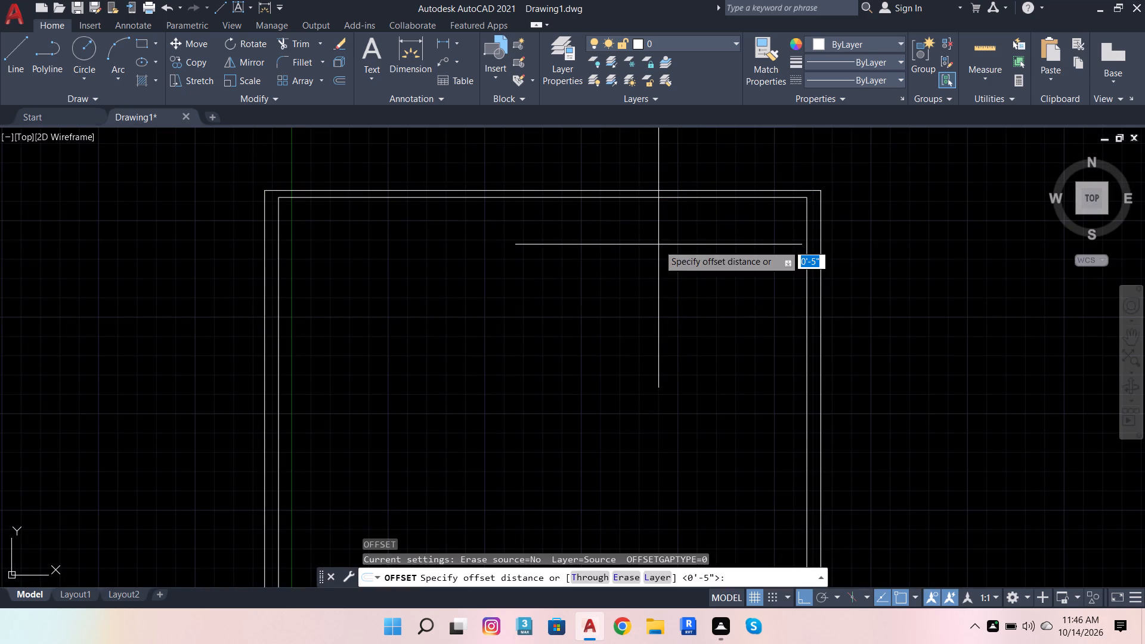
pyautogui.click(784, 198)
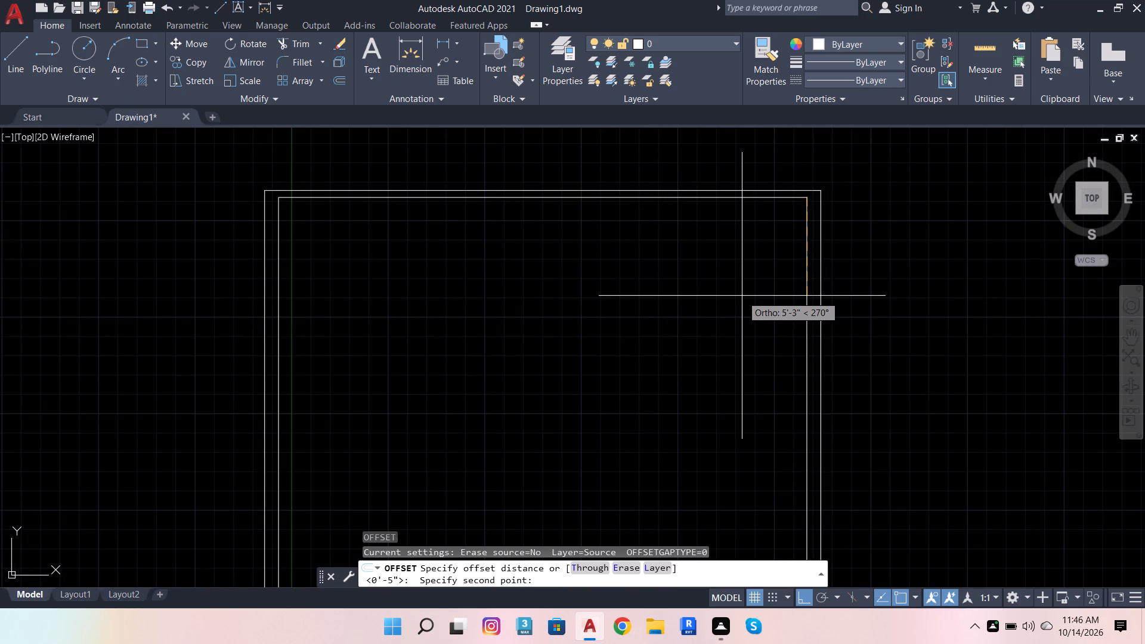
pyautogui.write("4'")
pyautogui.press('Return')
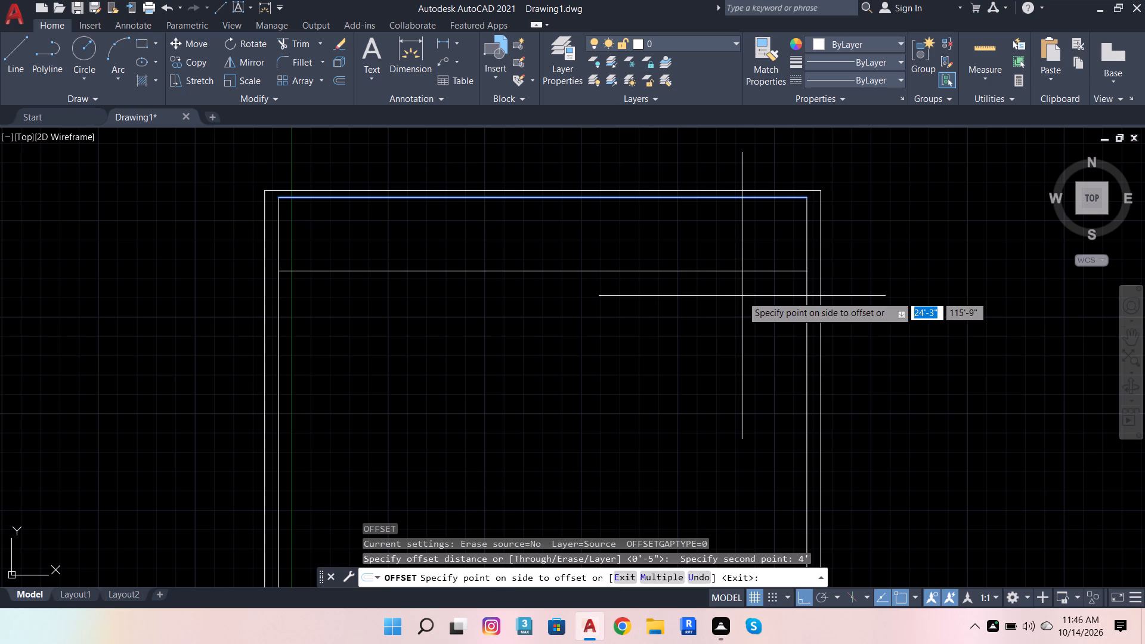
pyautogui.click(742, 296)
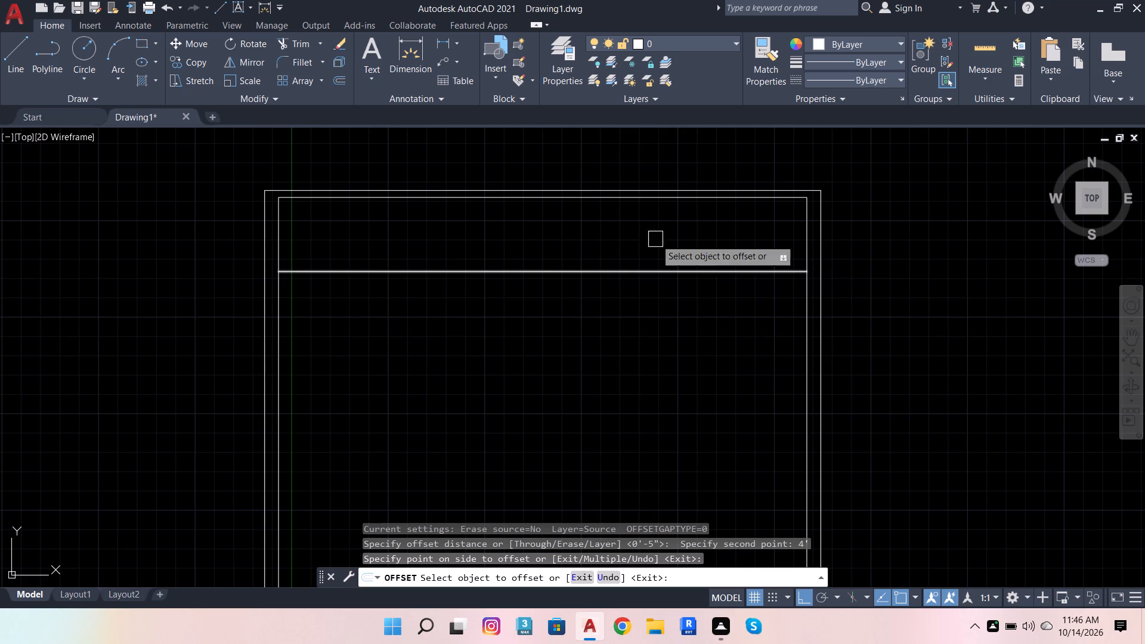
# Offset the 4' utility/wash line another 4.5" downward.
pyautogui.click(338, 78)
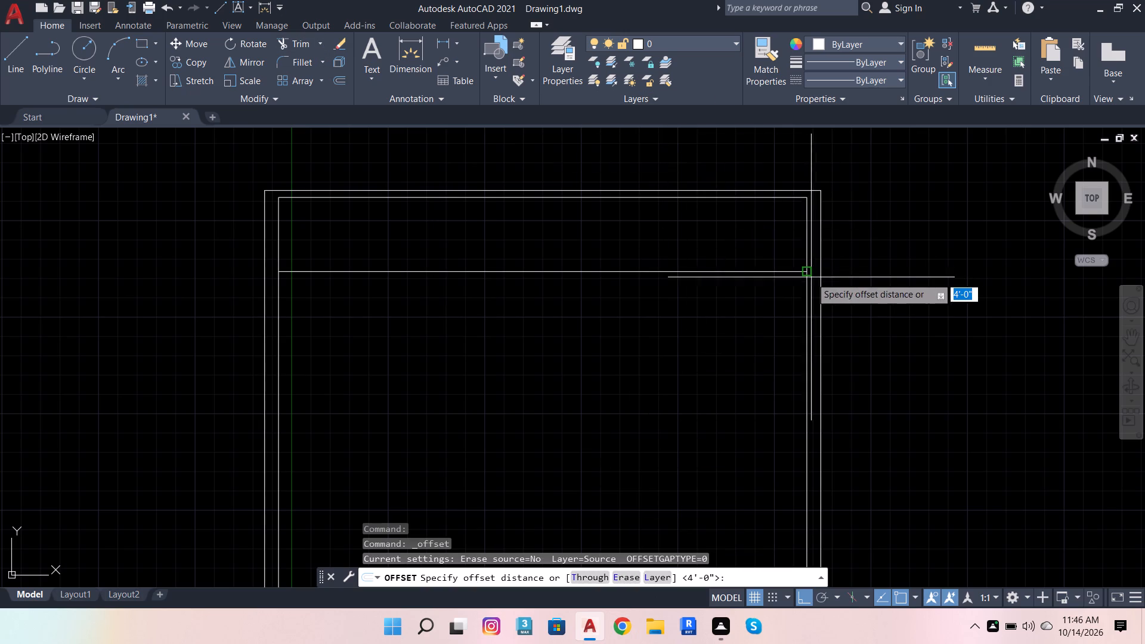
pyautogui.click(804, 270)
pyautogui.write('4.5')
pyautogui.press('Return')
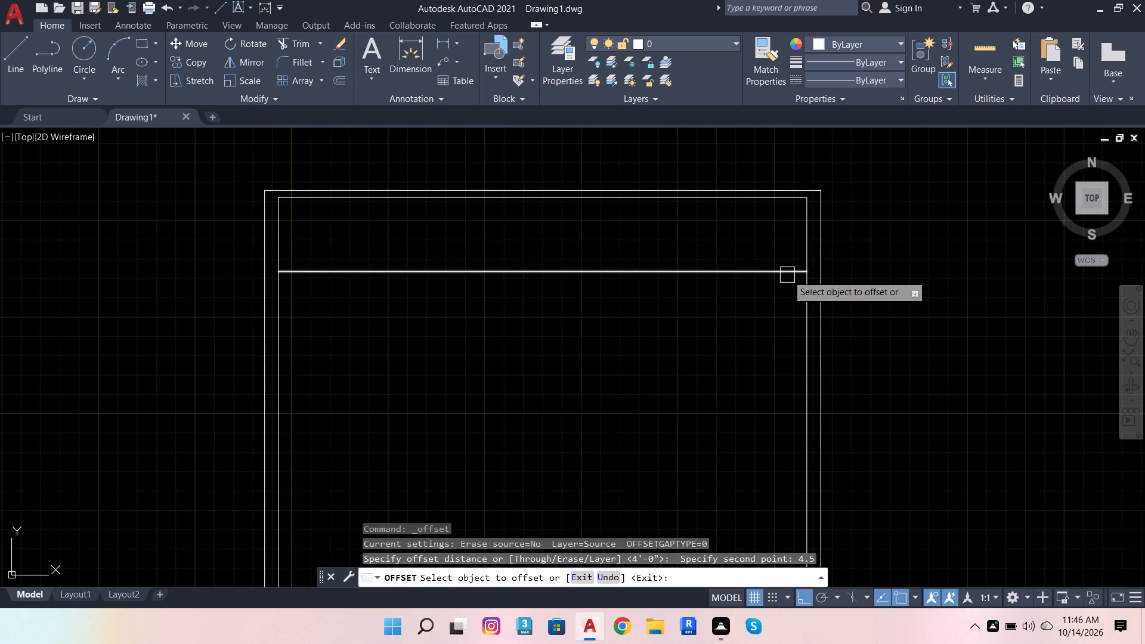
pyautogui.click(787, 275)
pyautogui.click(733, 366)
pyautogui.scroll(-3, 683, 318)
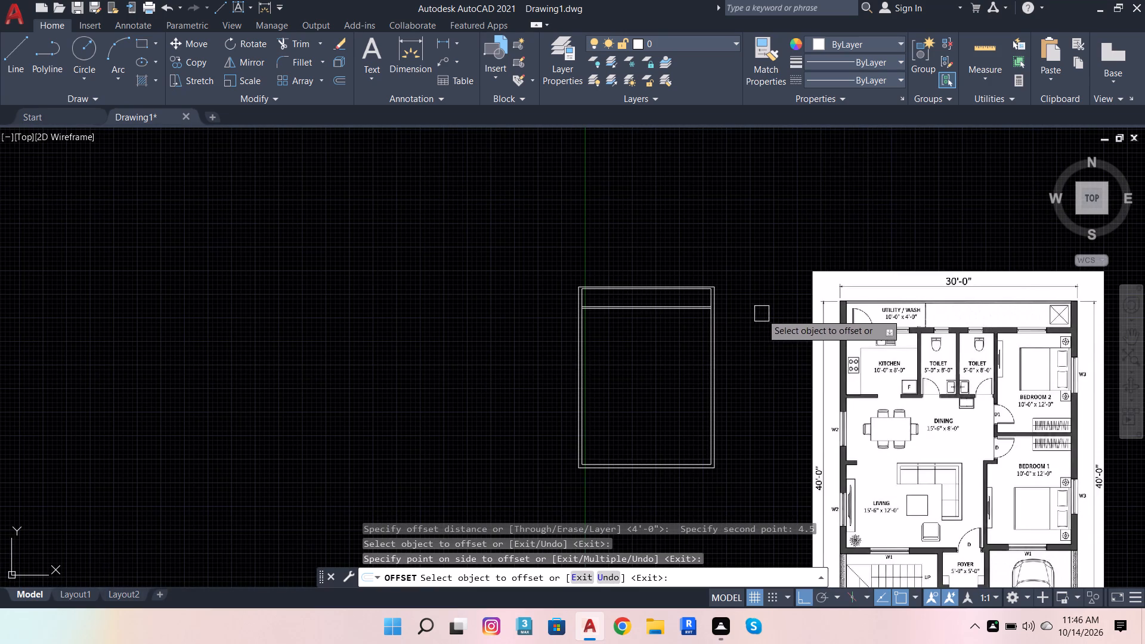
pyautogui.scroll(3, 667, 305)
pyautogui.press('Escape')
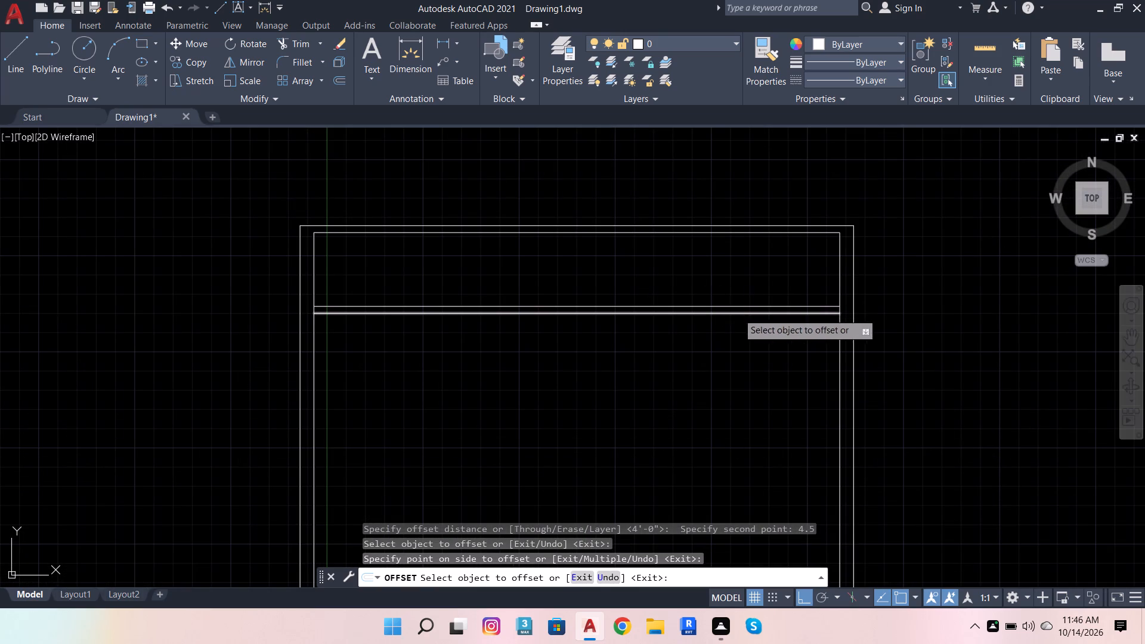
# Delete the lower utility/wash partition line that sits 4.5" below the 4' line.
pyautogui.click(757, 315)
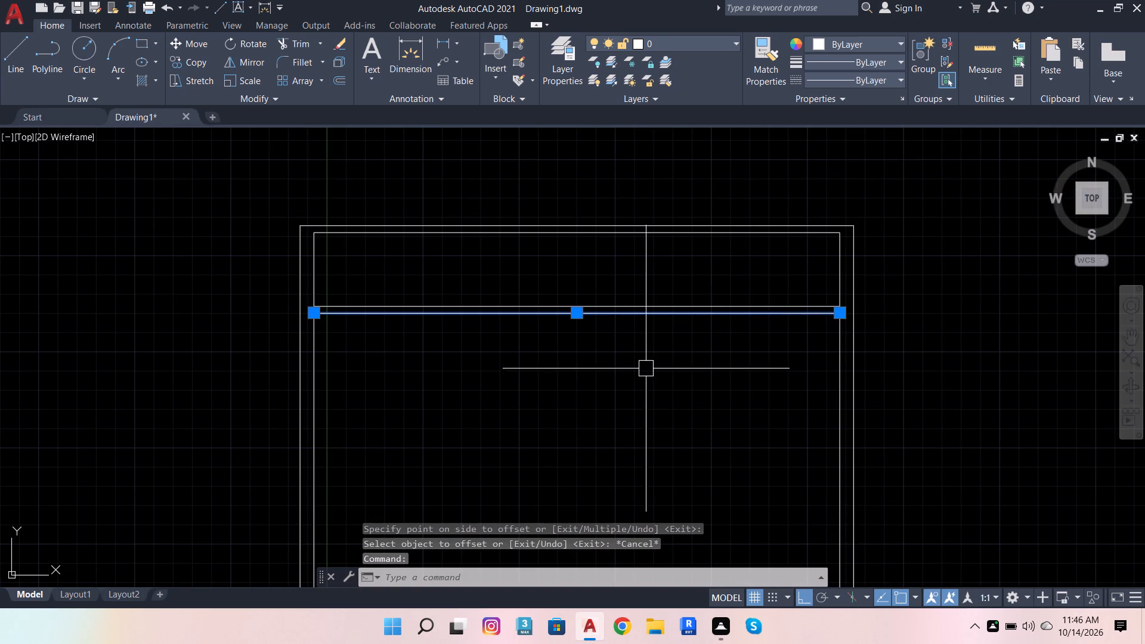
pyautogui.press('Delete')
# Offset the 4' utility/wash line 9" downward to form the partition wall's lower face.
pyautogui.click(695, 315)
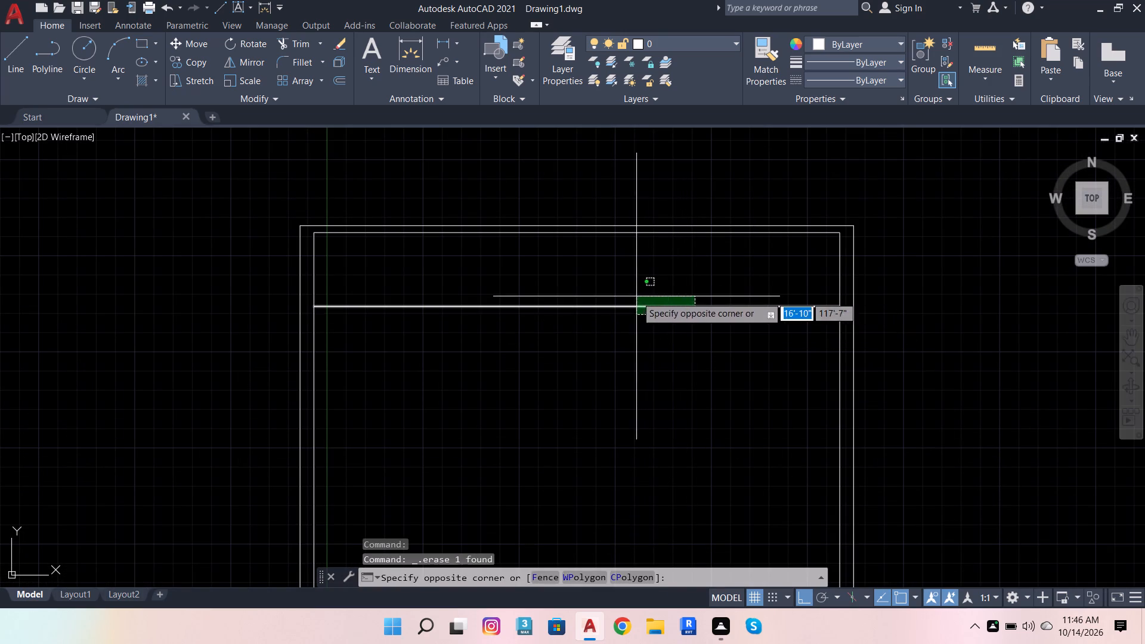
pyautogui.click(636, 296)
pyautogui.press('o')
pyautogui.press('Return')
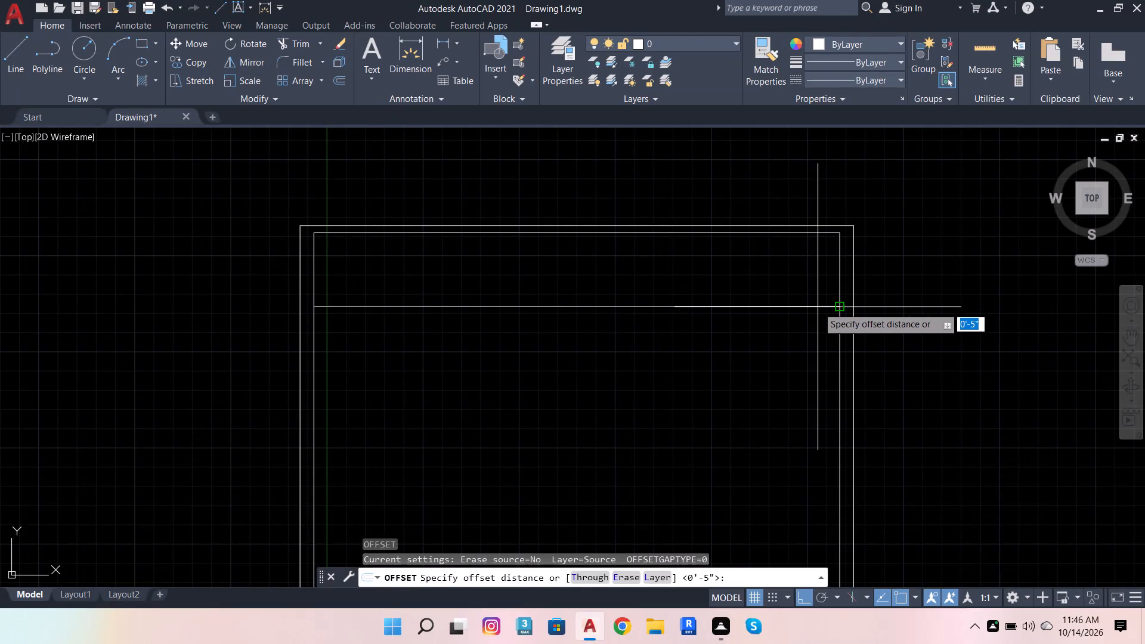
pyautogui.moveTo(818, 307); pyautogui.dragTo(814, 330)
pyautogui.press('9')
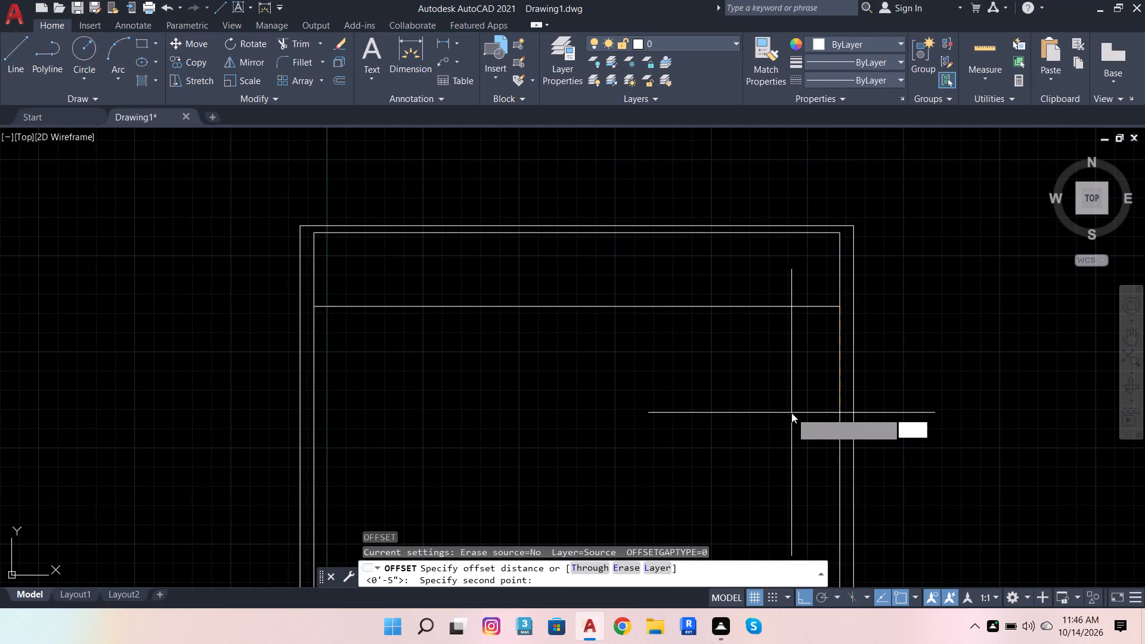
pyautogui.press('Return')
pyautogui.click(791, 413)
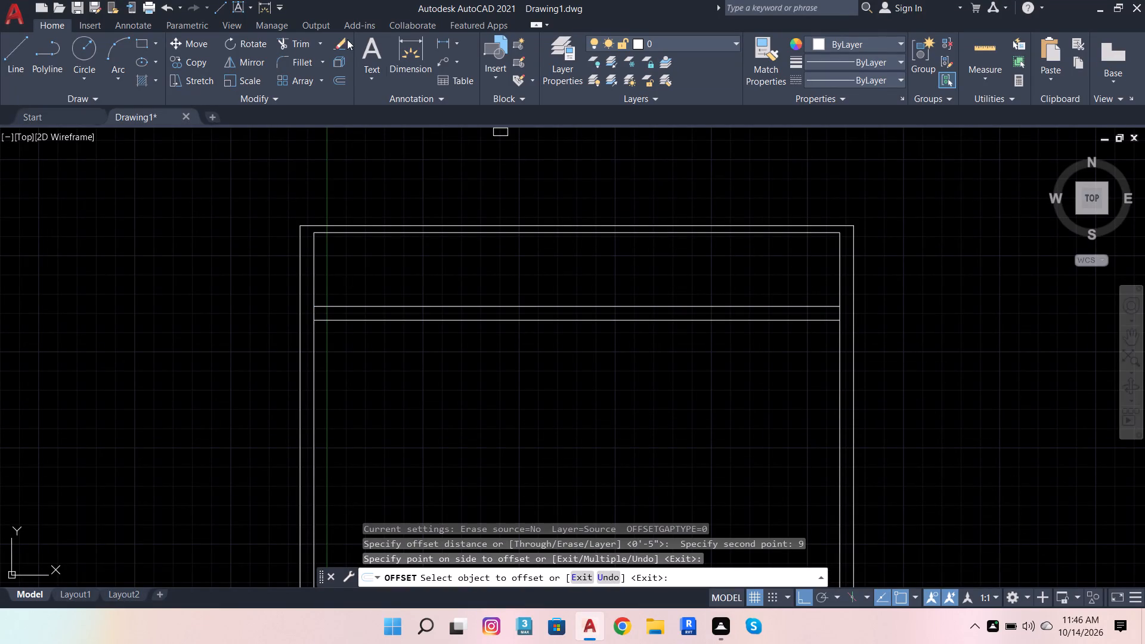
# Trim the inner side wall lines between the two partition lines at both ends of the 9" utility/wash wall.
pyautogui.click(301, 38)
pyautogui.scroll(3, 894, 367)
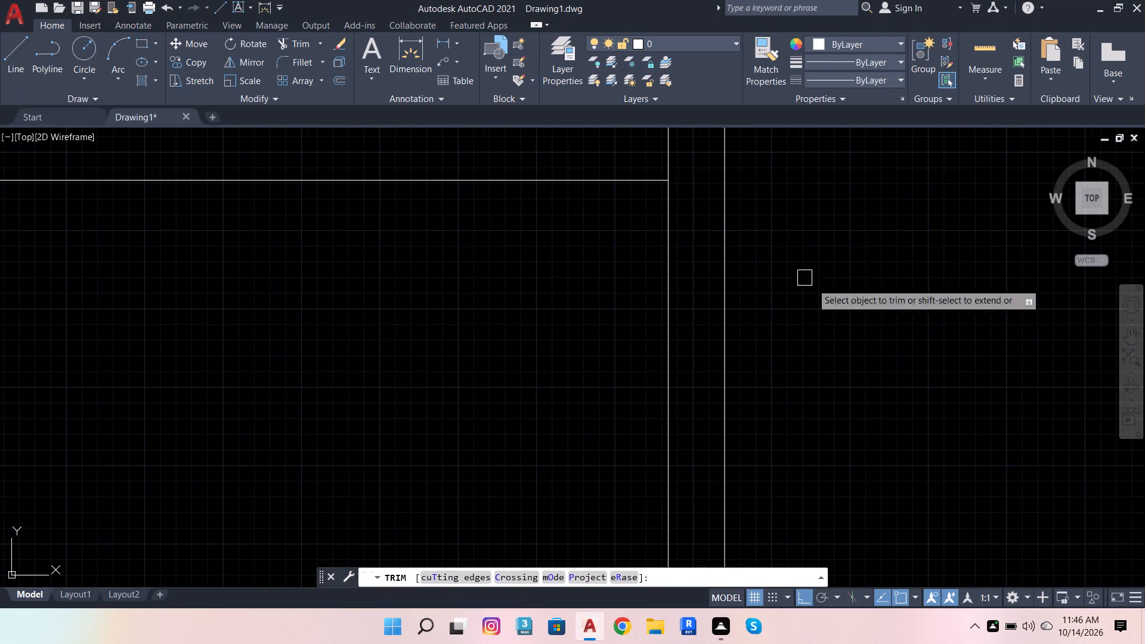
pyautogui.scroll(-2, 725, 244)
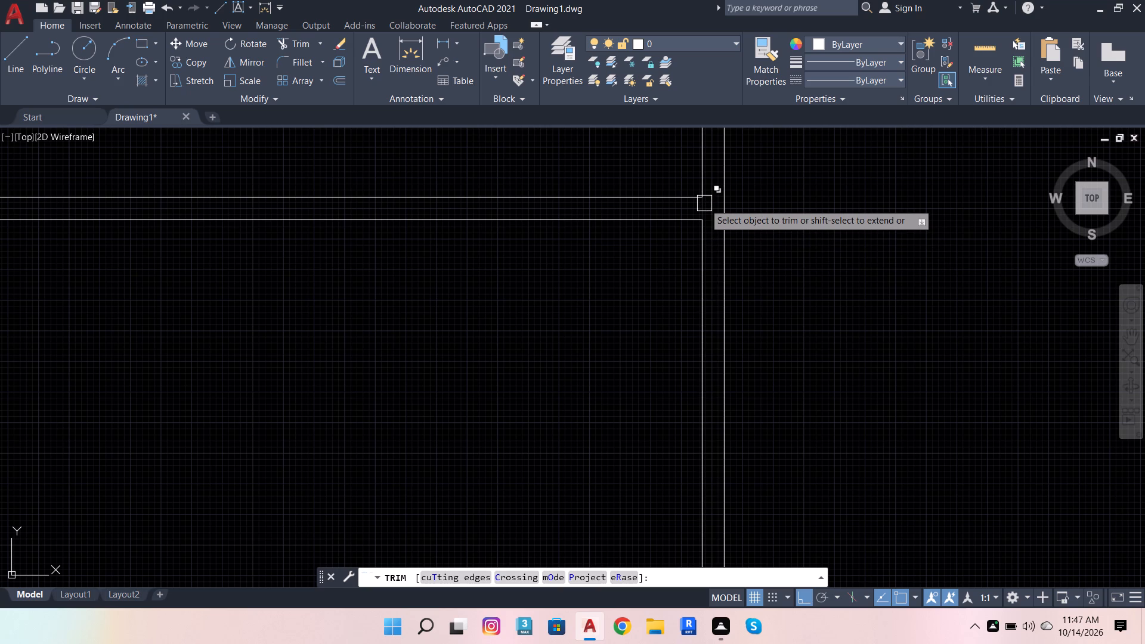
pyautogui.click(706, 209)
pyautogui.scroll(-3, 888, 219)
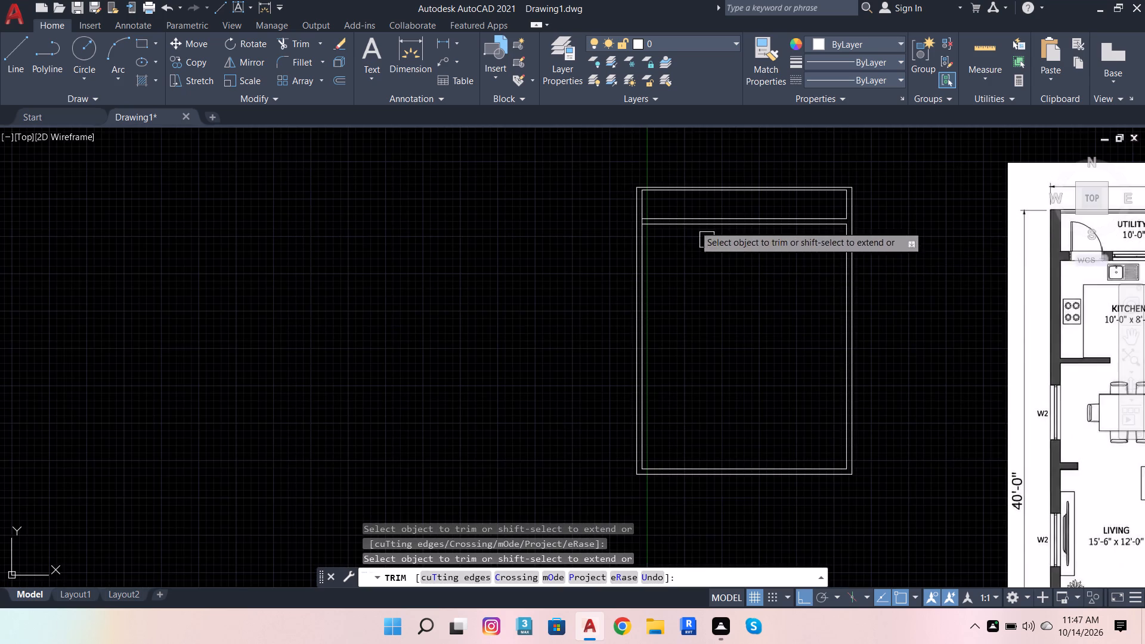
pyautogui.scroll(4, 630, 207)
pyautogui.click(704, 298)
pyautogui.scroll(-4, 604, 318)
pyautogui.press('Escape')
pyautogui.press('Escape')
pyautogui.press('Escape')
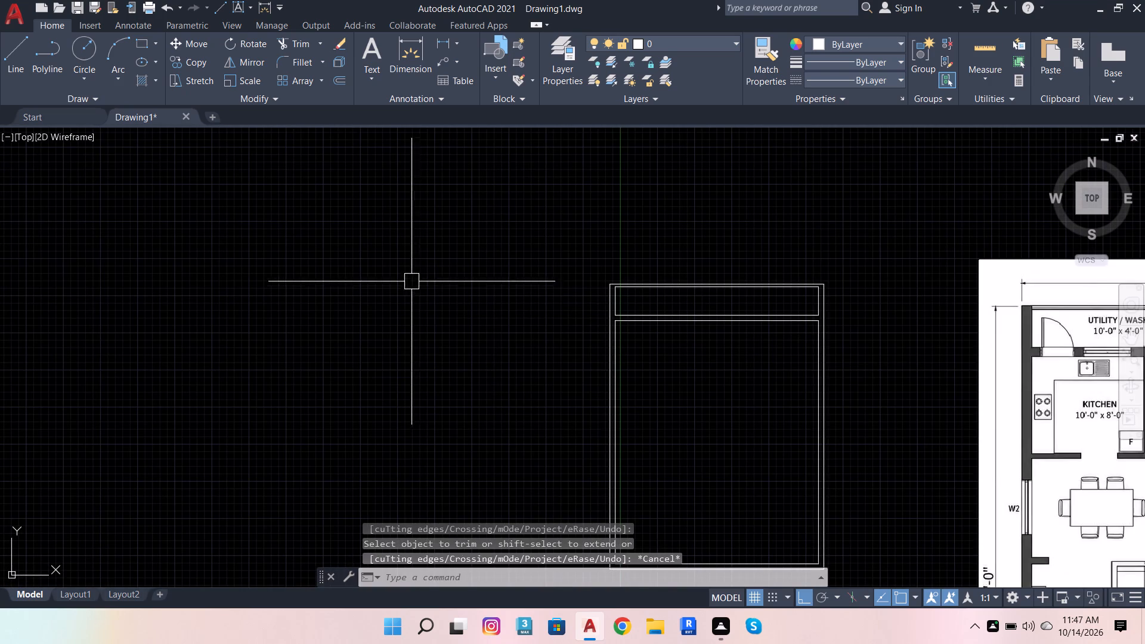
# Offset the lower line of the utility/wash wall 8' downward to mark the kitchen and toilet depth.
pyautogui.scroll(-1, 391, 278)
pyautogui.scroll(1, 1011, 377)
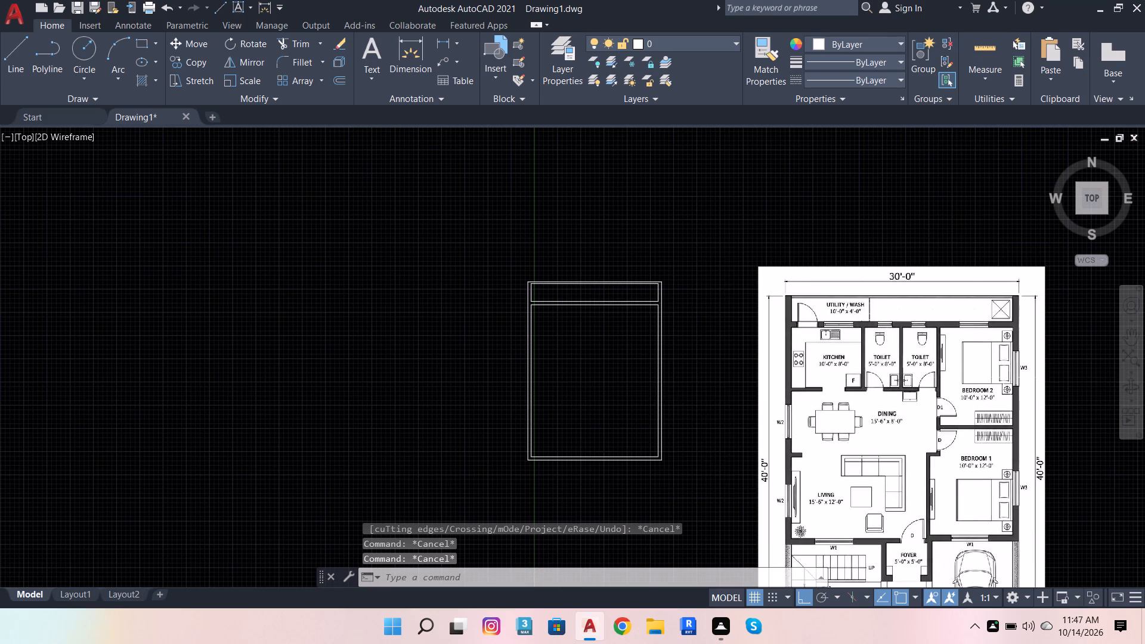
pyautogui.scroll(1, 1011, 377)
pyautogui.scroll(-1, 957, 321)
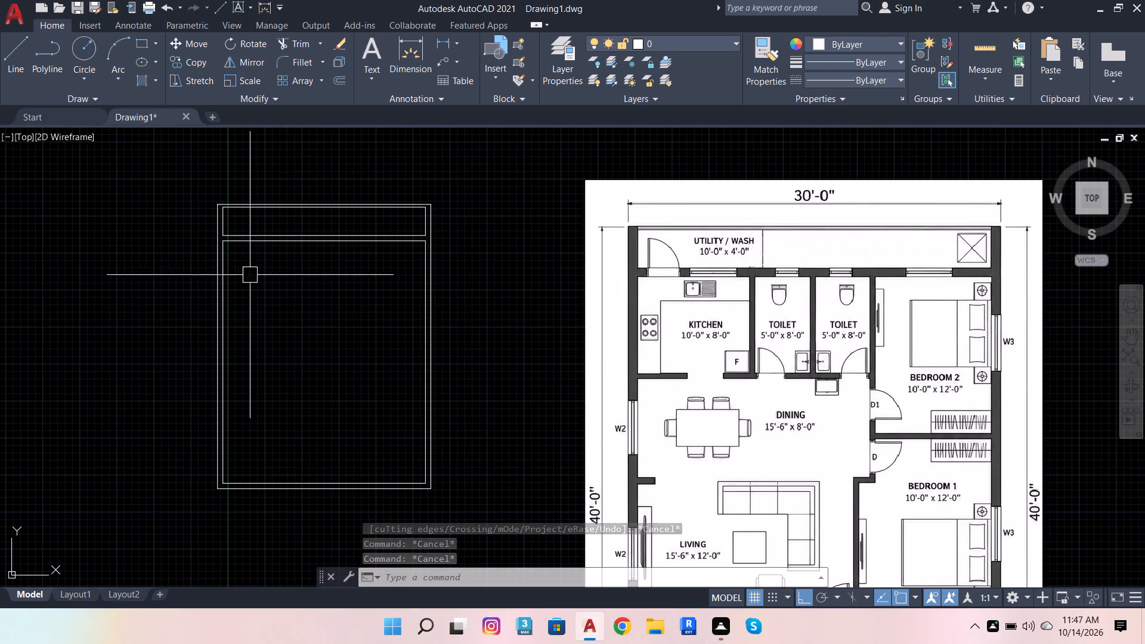
pyautogui.click(403, 246)
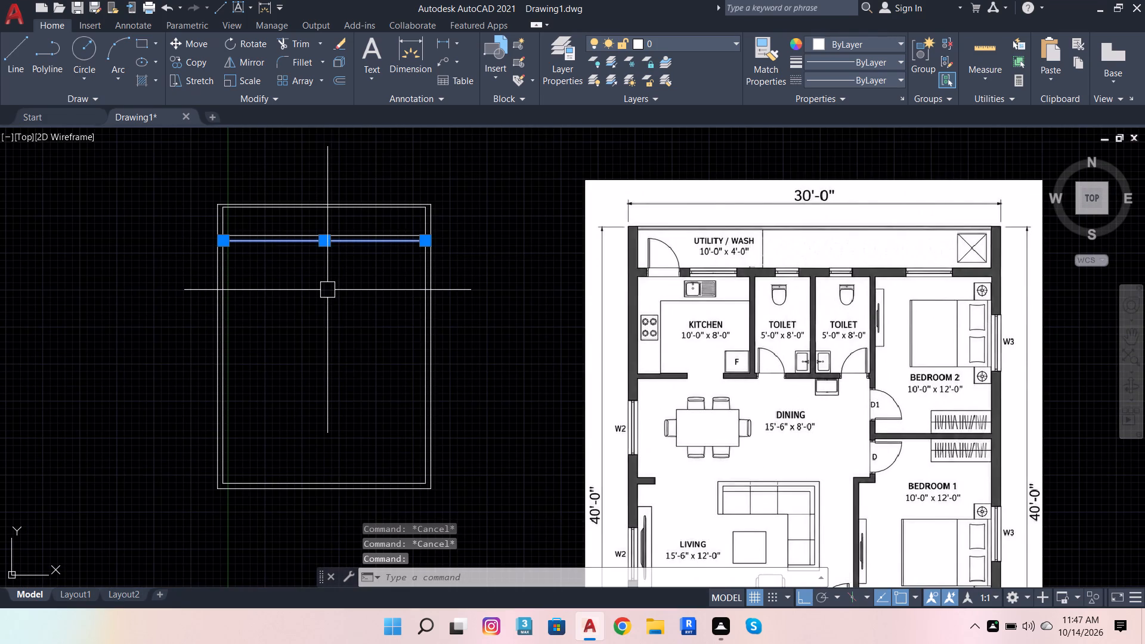
pyautogui.press('o')
pyautogui.press('Return')
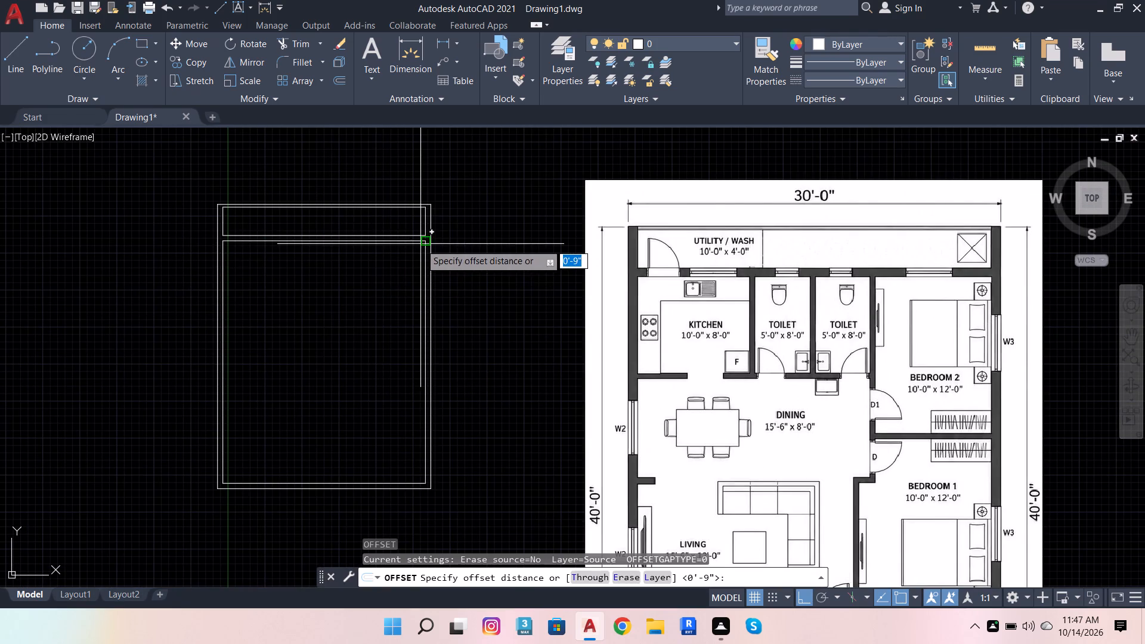
pyautogui.click(420, 244)
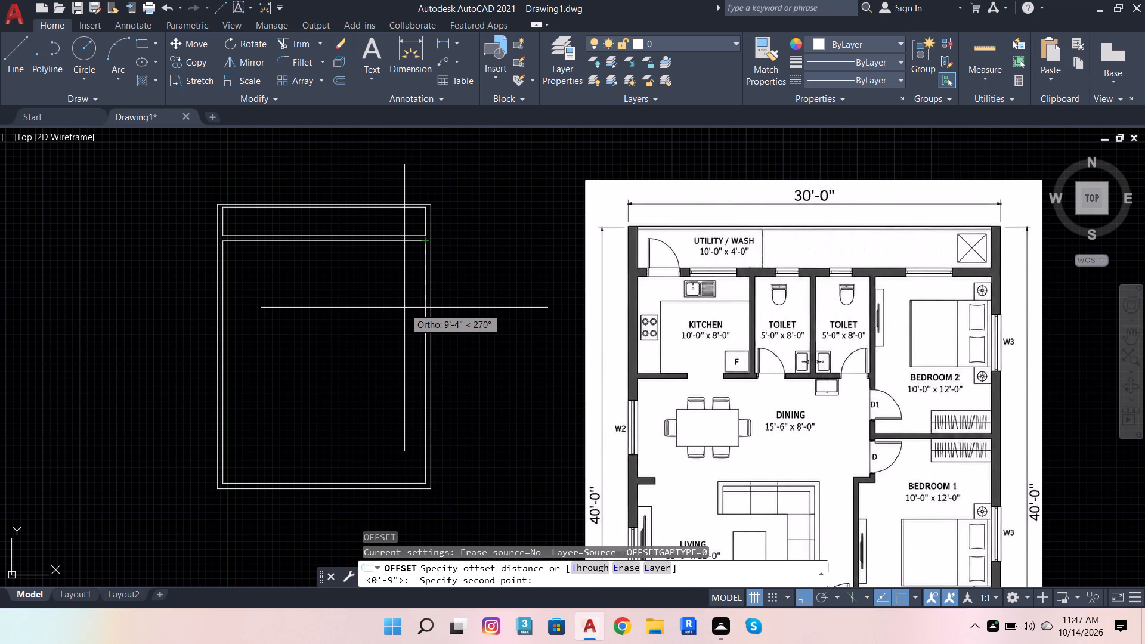
pyautogui.write("8'")
pyautogui.press('Return')
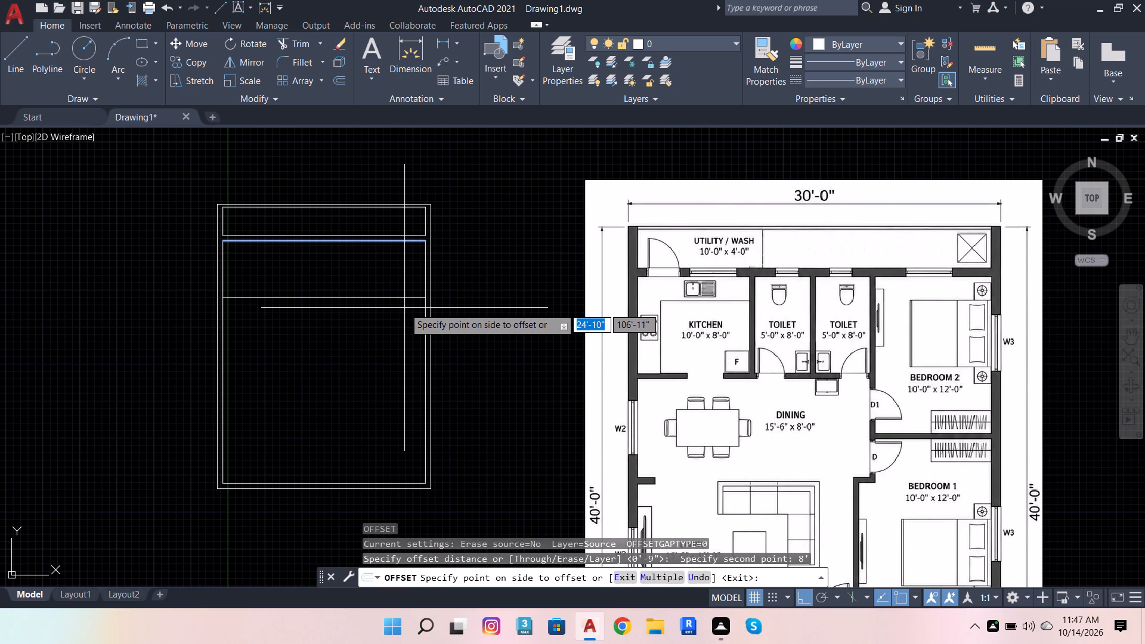
pyautogui.click(404, 308)
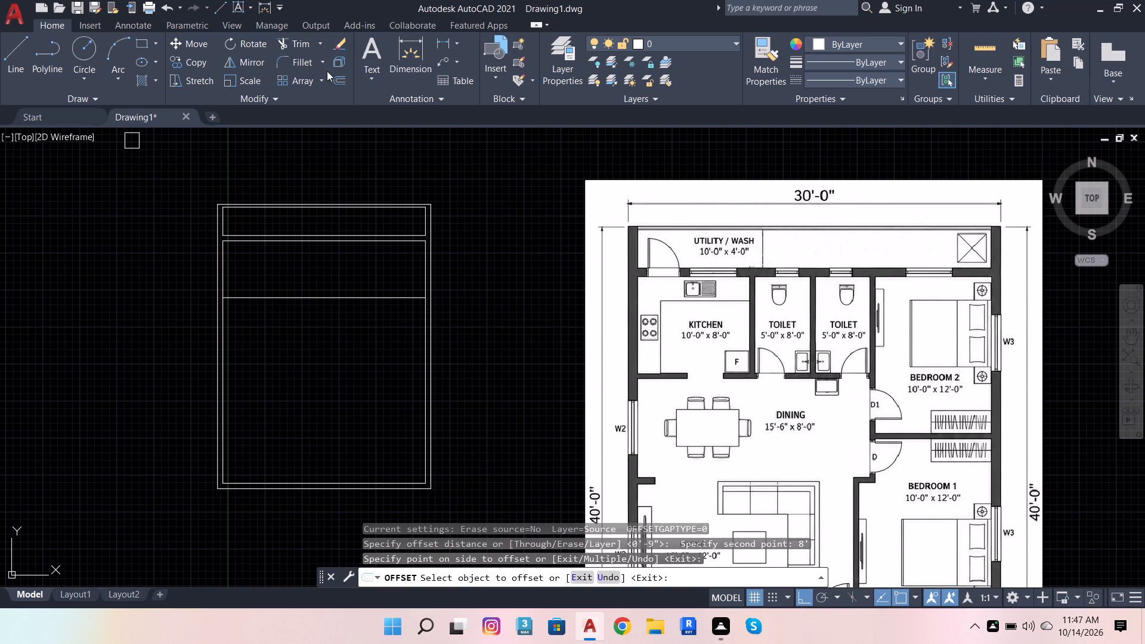
# Offset the 8' kitchen/toilet depth line 4.5" downward to form the wall thickness.
pyautogui.click(331, 78)
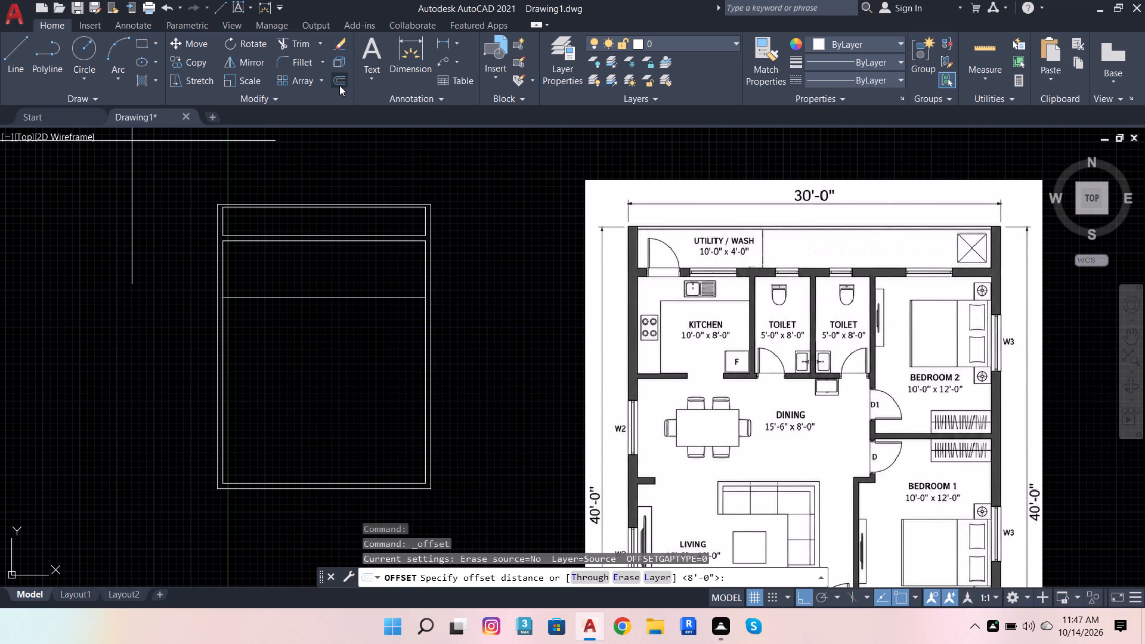
pyautogui.click(339, 85)
pyautogui.click(225, 300)
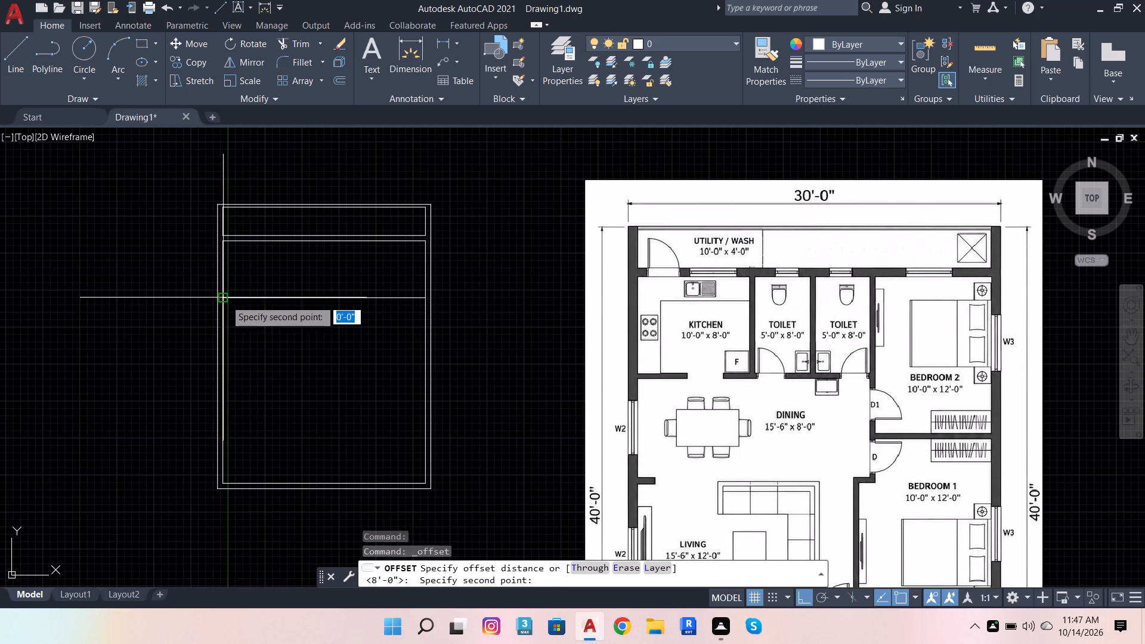
pyautogui.write('4.5')
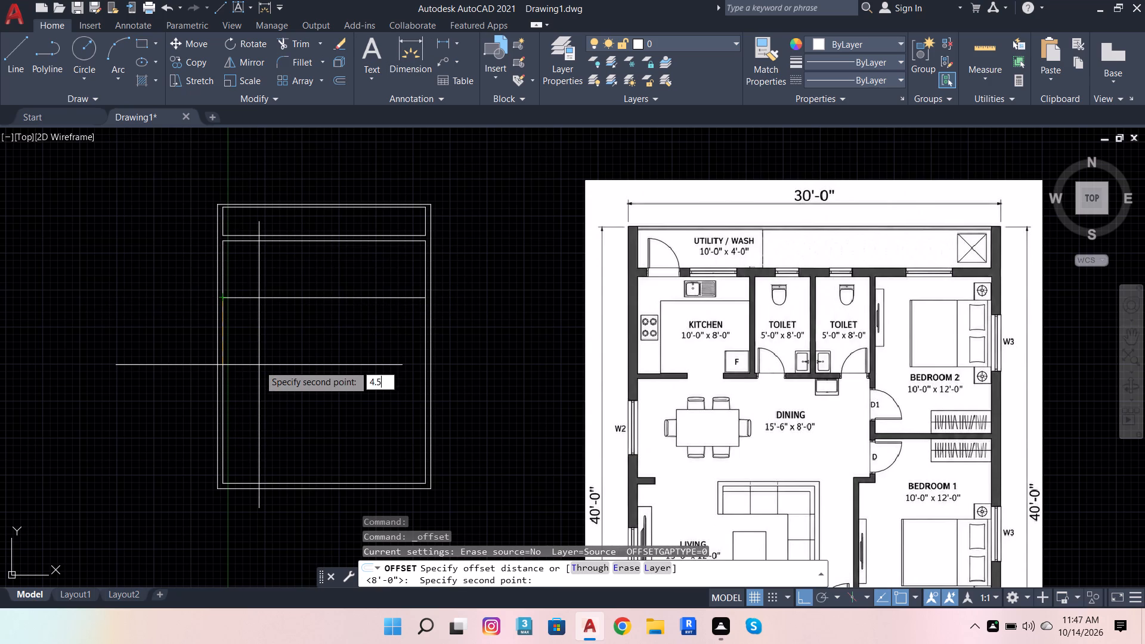
pyautogui.press('Return')
pyautogui.click(287, 301)
pyautogui.click(286, 346)
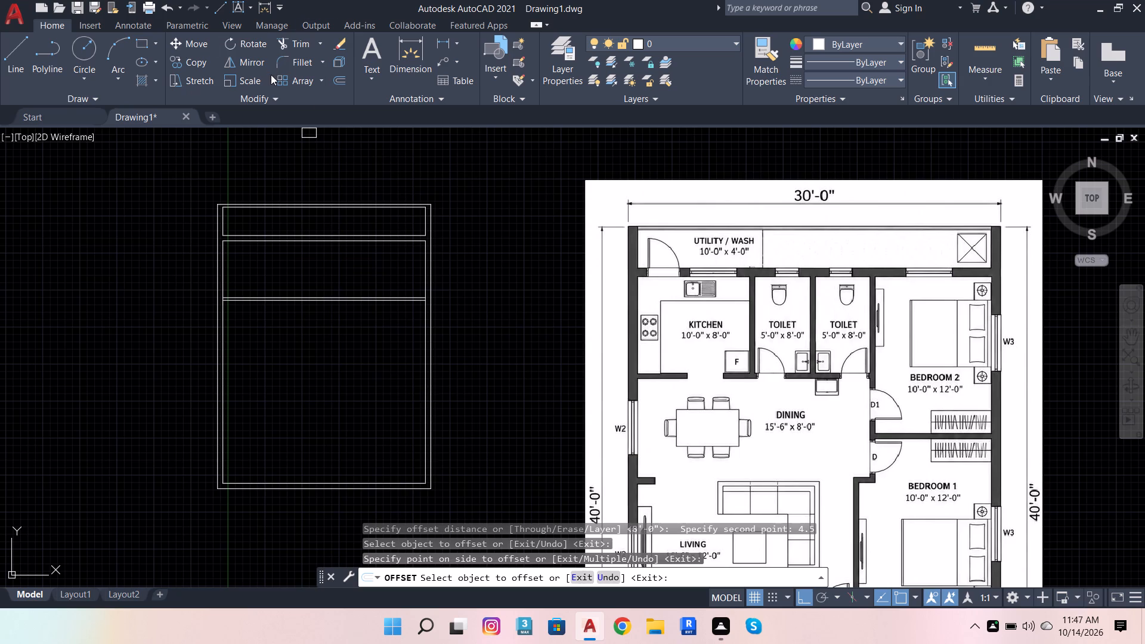
# Offset the left inner wall line 10' into the plan to mark the kitchen width.
pyautogui.click(345, 76)
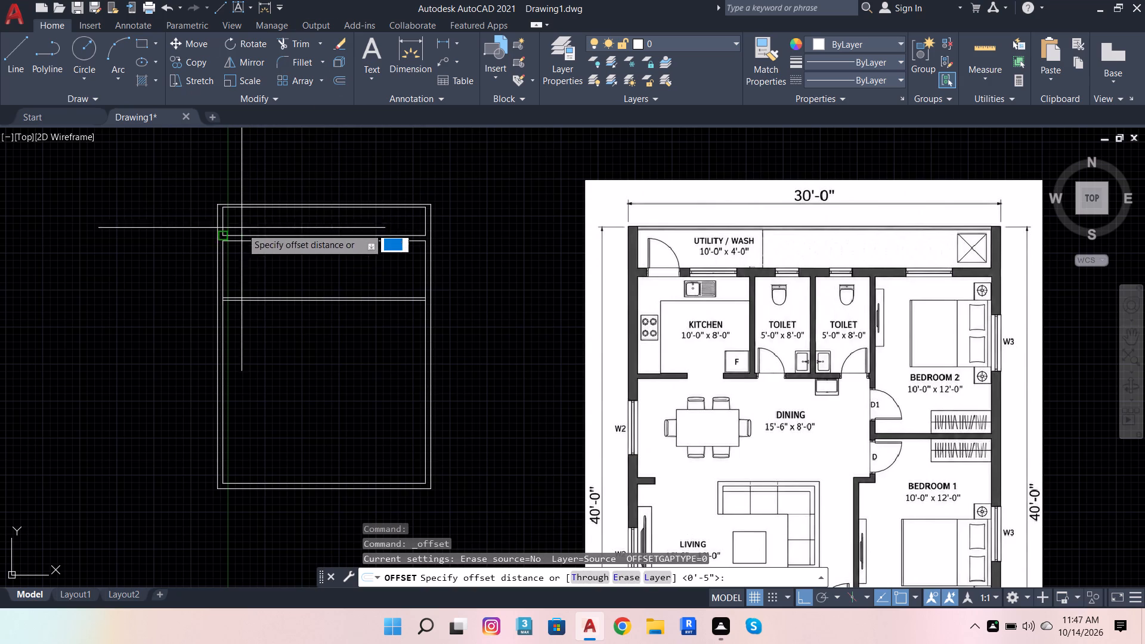
pyautogui.click(222, 247)
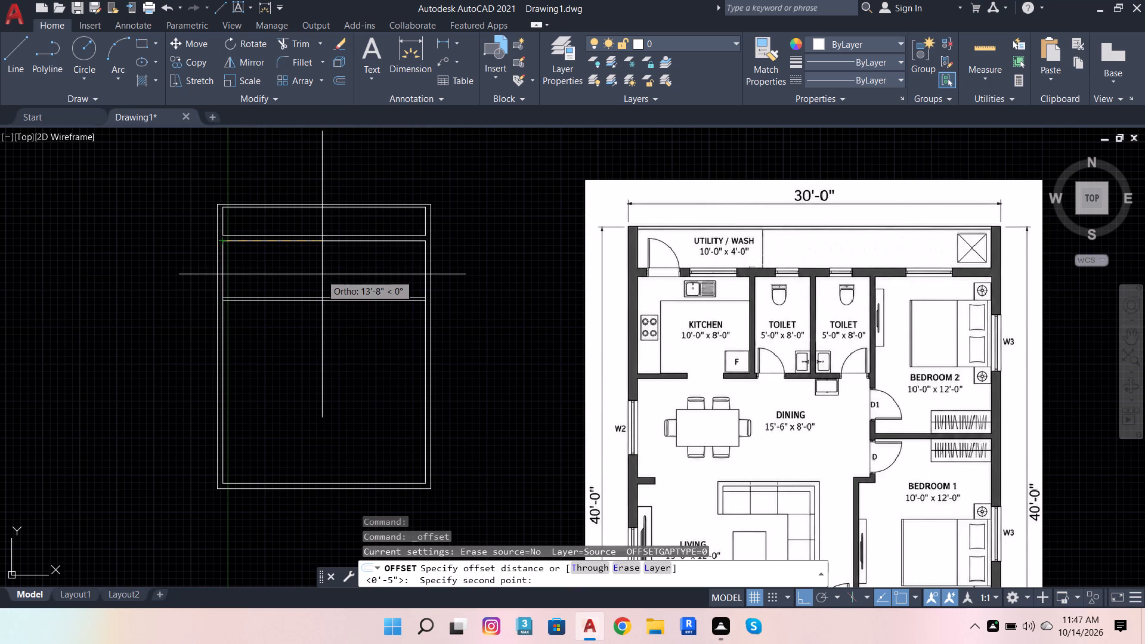
pyautogui.write("10'")
pyautogui.press('Return')
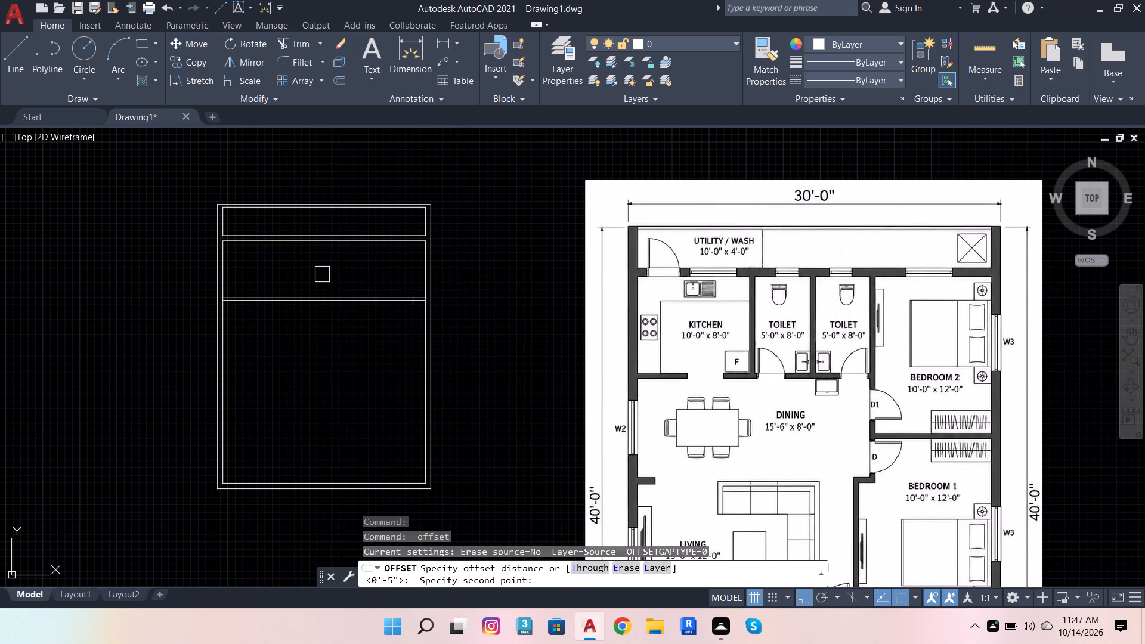
pyautogui.click(229, 264)
pyautogui.click(291, 270)
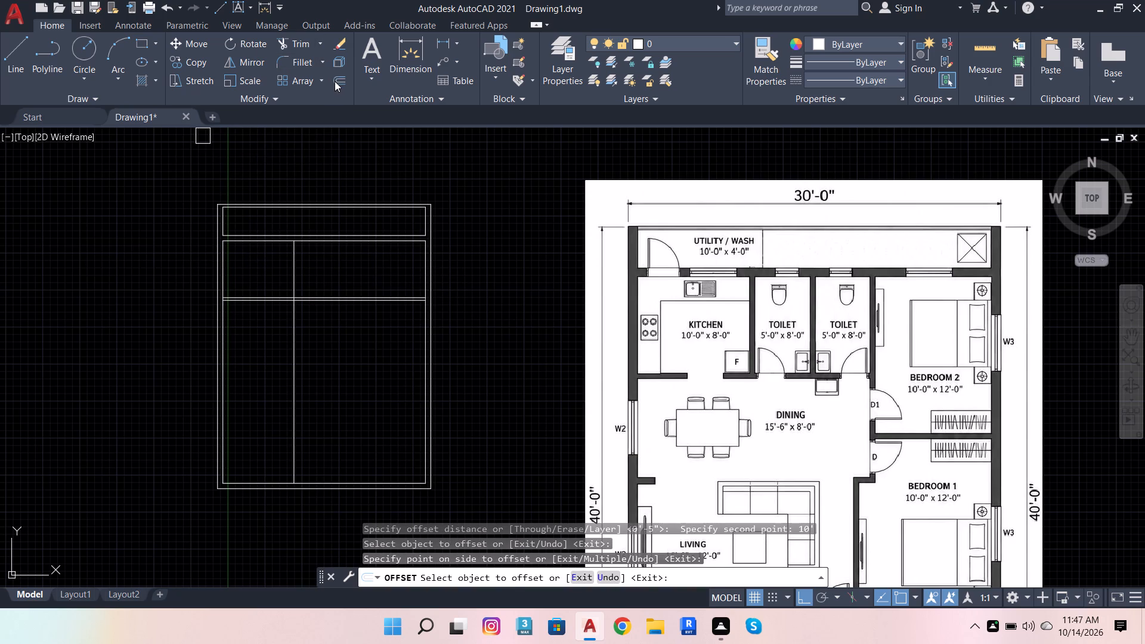
# Offset the 10' kitchen width line 4.5" to the right to form the kitchen/toilet partition wall.
pyautogui.click(335, 81)
pyautogui.scroll(2, 287, 241)
pyautogui.click(293, 241)
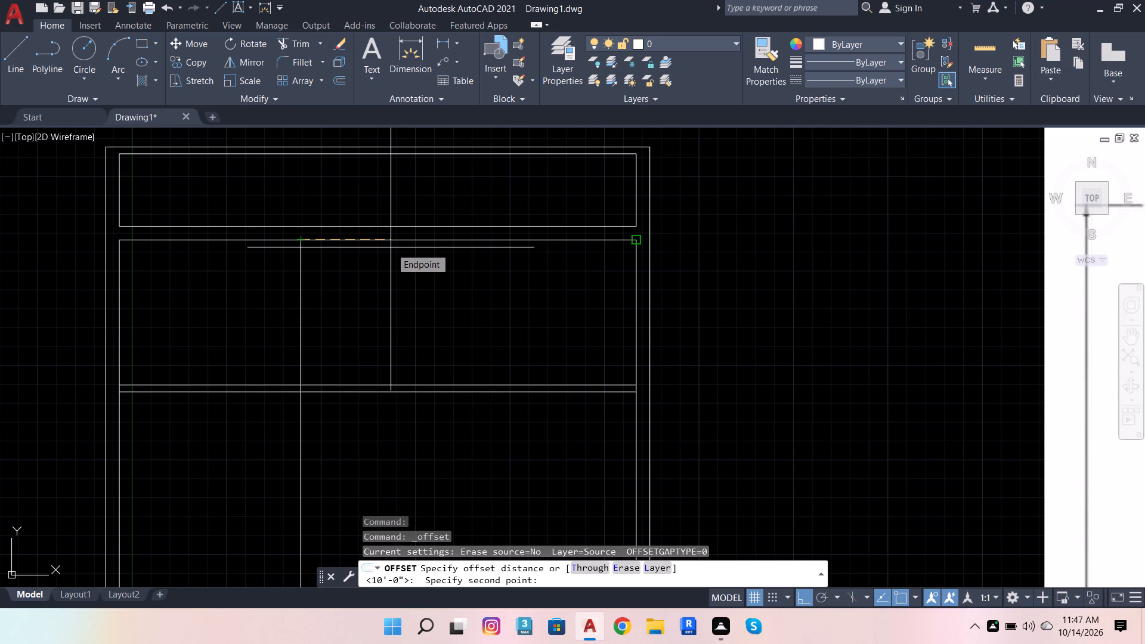
pyautogui.scroll(-2, 389, 261)
pyautogui.write('4.5')
pyautogui.press('Return')
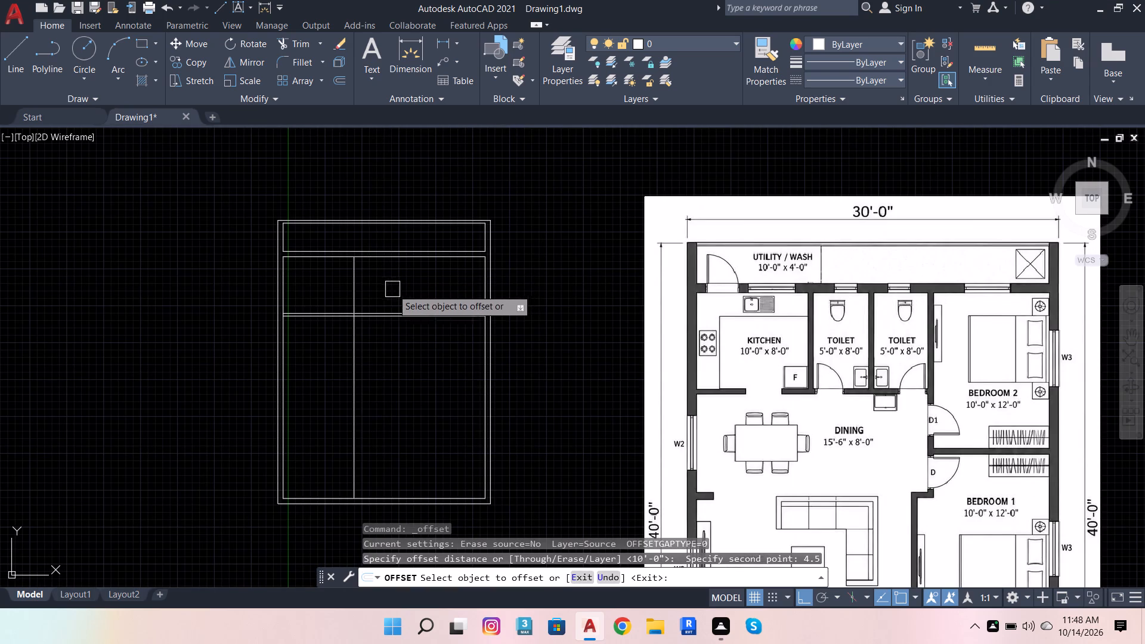
pyautogui.click(360, 281)
pyautogui.click(395, 292)
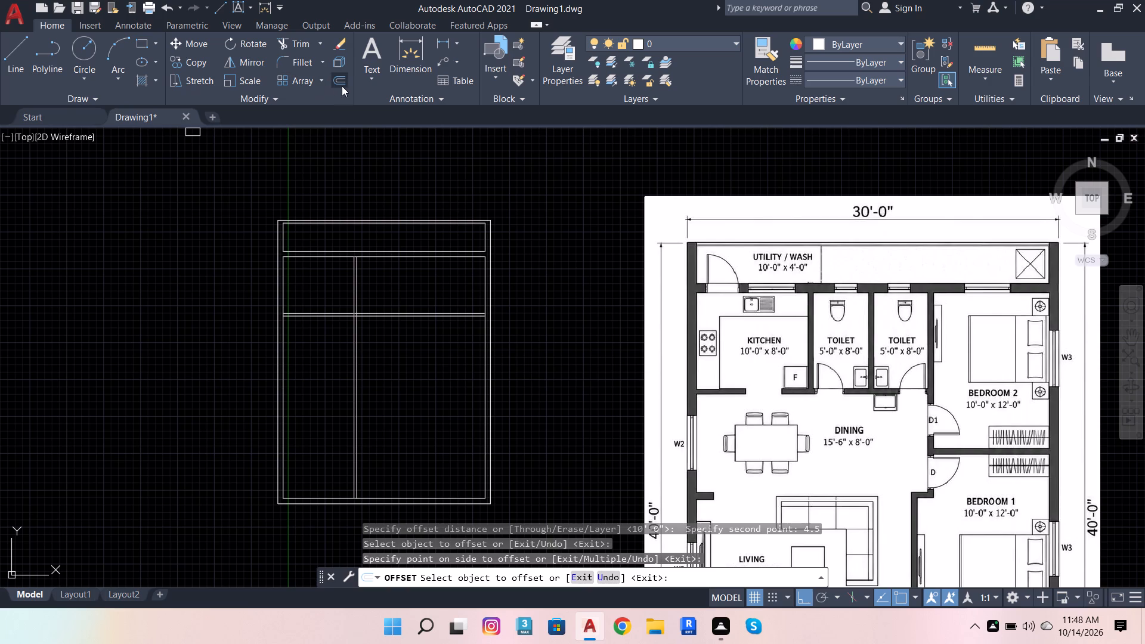
# Offset the right line of the kitchen/toilet partition 5' to the right to mark the first toilet's width.
pyautogui.click(343, 86)
pyautogui.scroll(2, 363, 261)
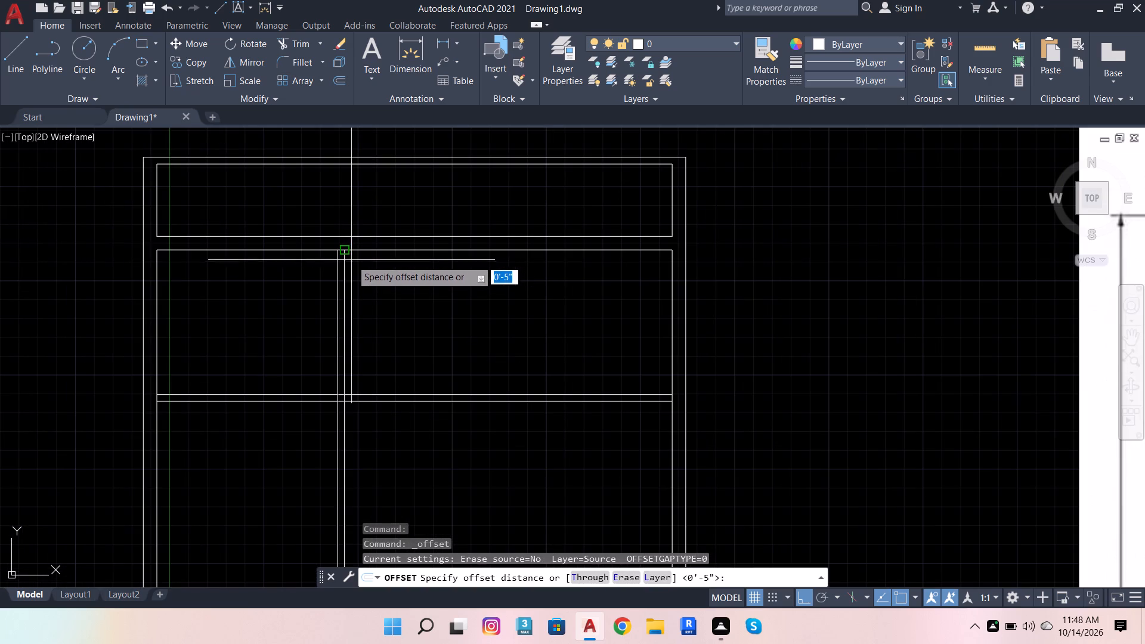
pyautogui.click(343, 257)
pyautogui.scroll(-3, 418, 279)
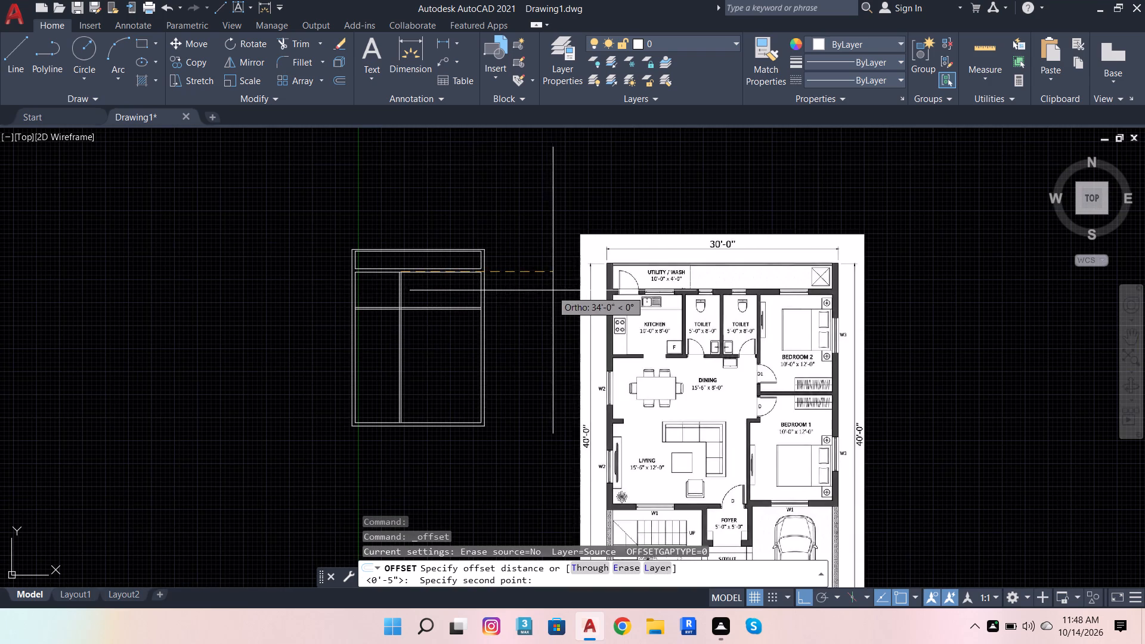
pyautogui.scroll(2, 559, 290)
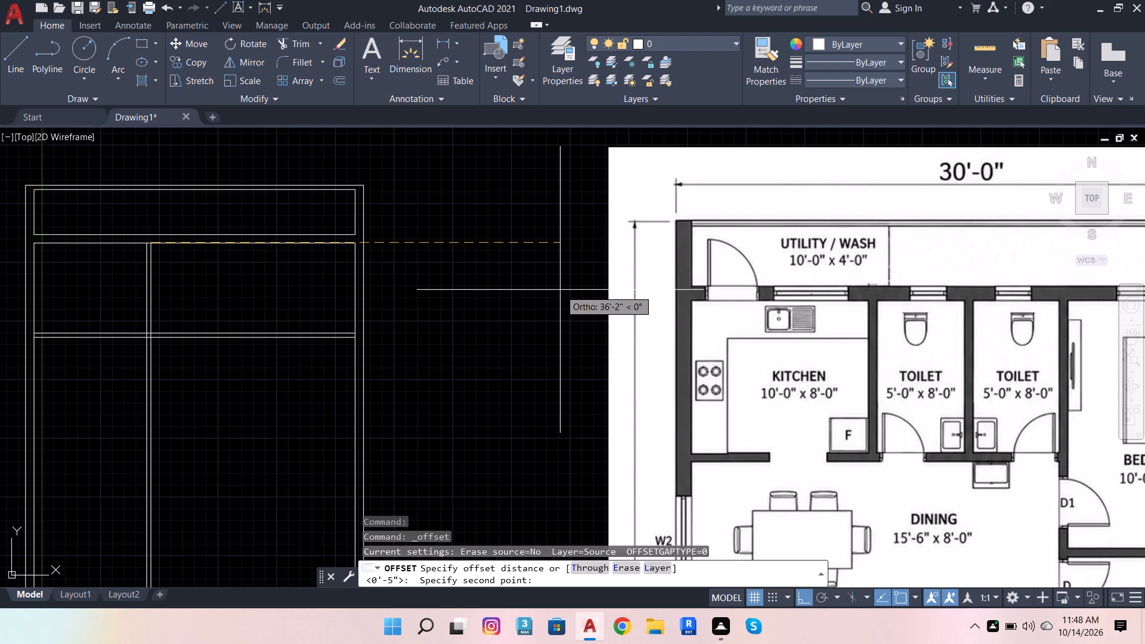
pyautogui.write("5'")
pyautogui.press('Return')
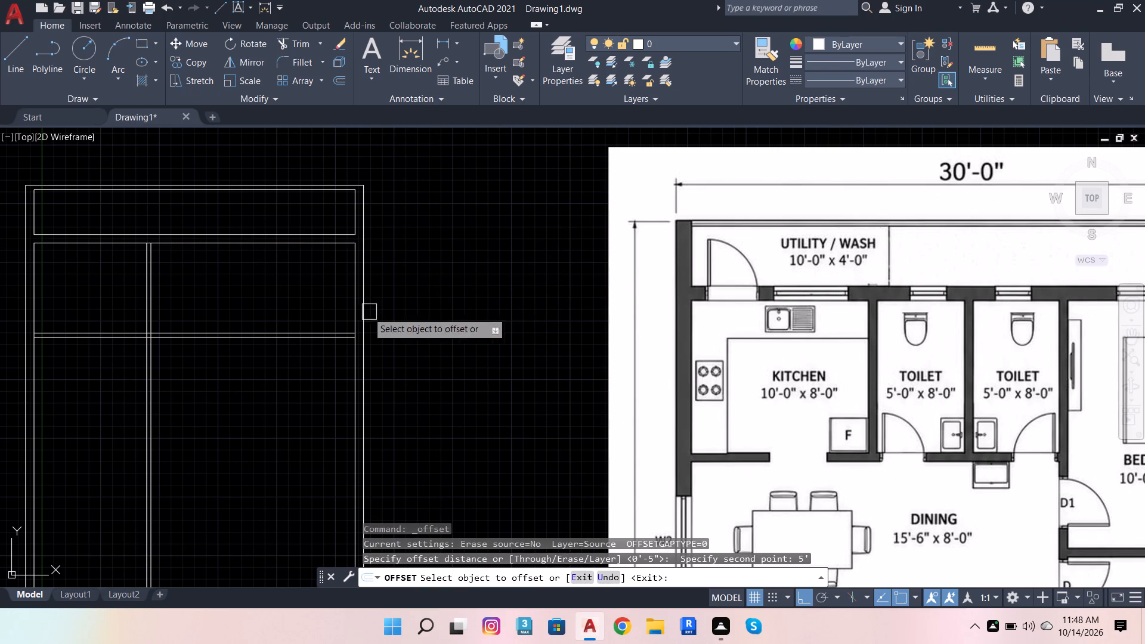
pyautogui.click(156, 283)
pyautogui.click(200, 274)
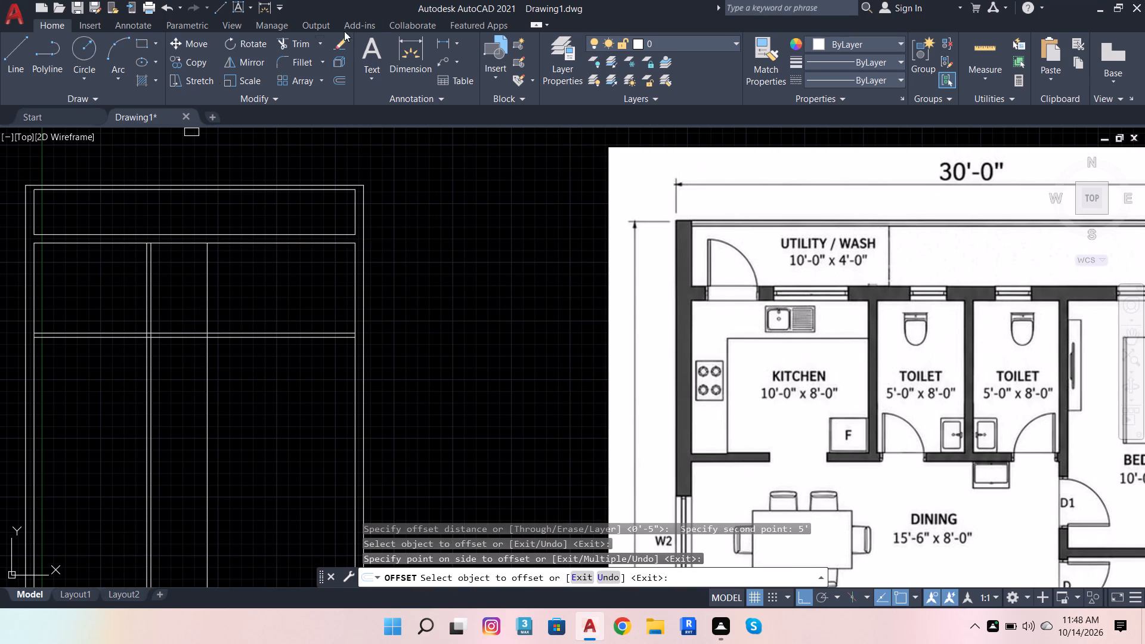
# Offset the first toilet's 5' width line 4.5" to the right to form the wall between the toilets.
pyautogui.click(339, 75)
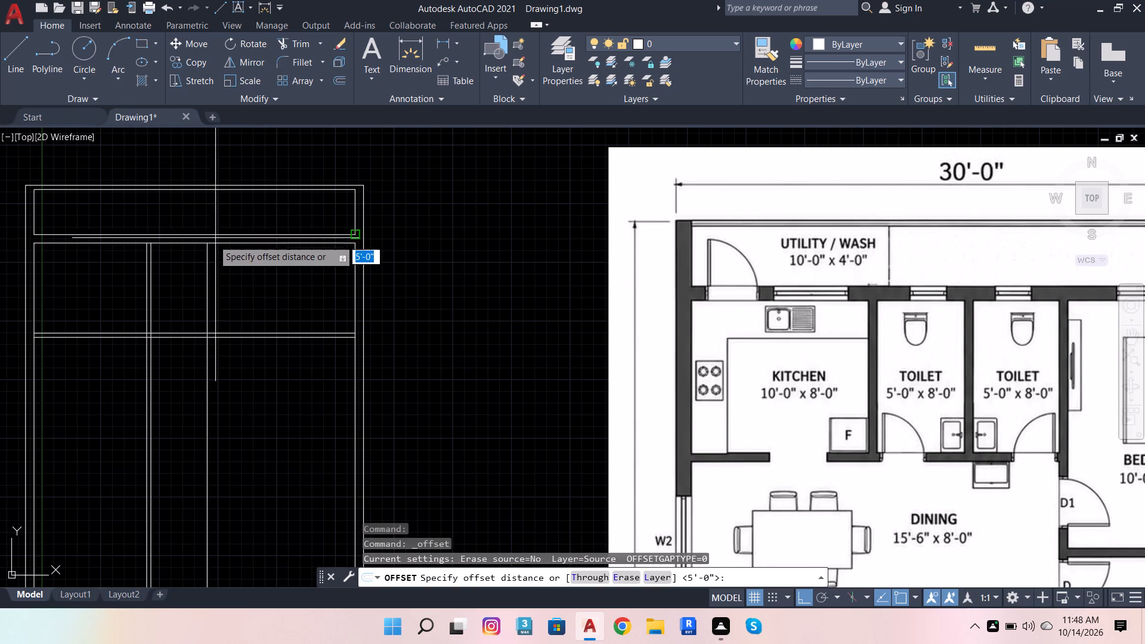
pyautogui.click(209, 244)
pyautogui.write('4.5')
pyautogui.press('Return')
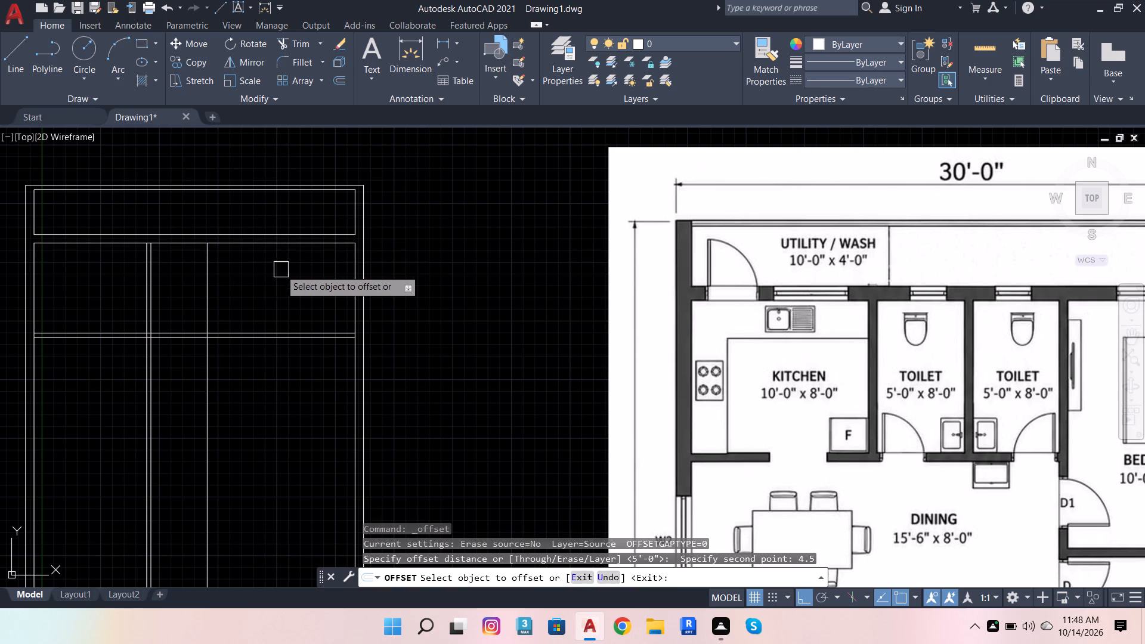
pyautogui.click(210, 278)
pyautogui.click(262, 278)
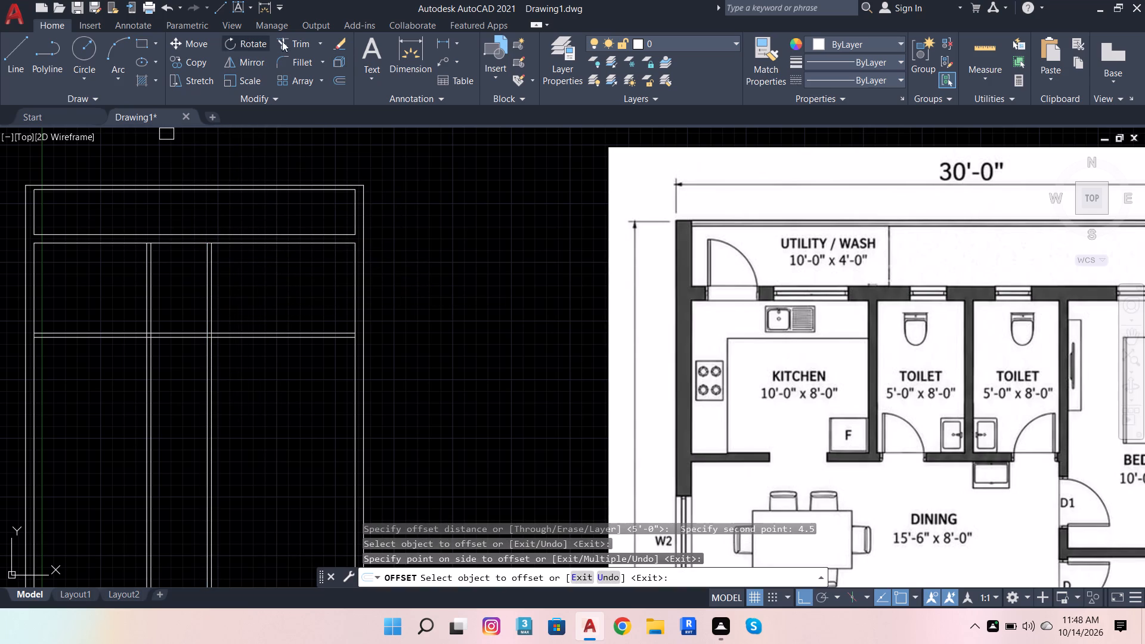
# Offset the right line of the wall between the toilets 5' to the right to mark the second toilet's width.
pyautogui.click(341, 83)
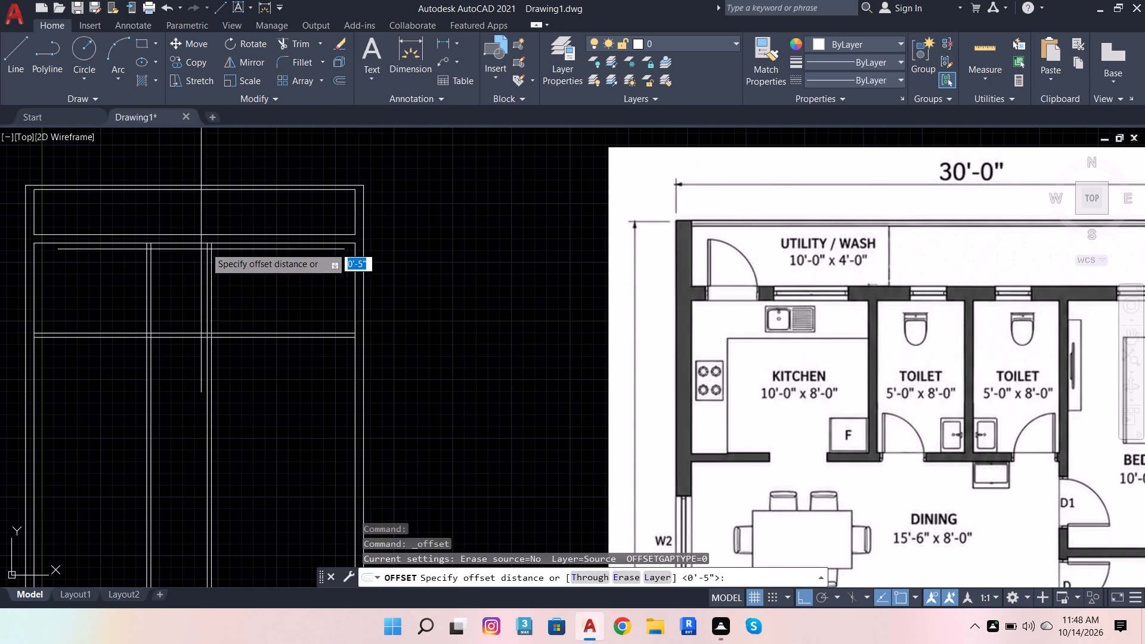
pyautogui.click(216, 249)
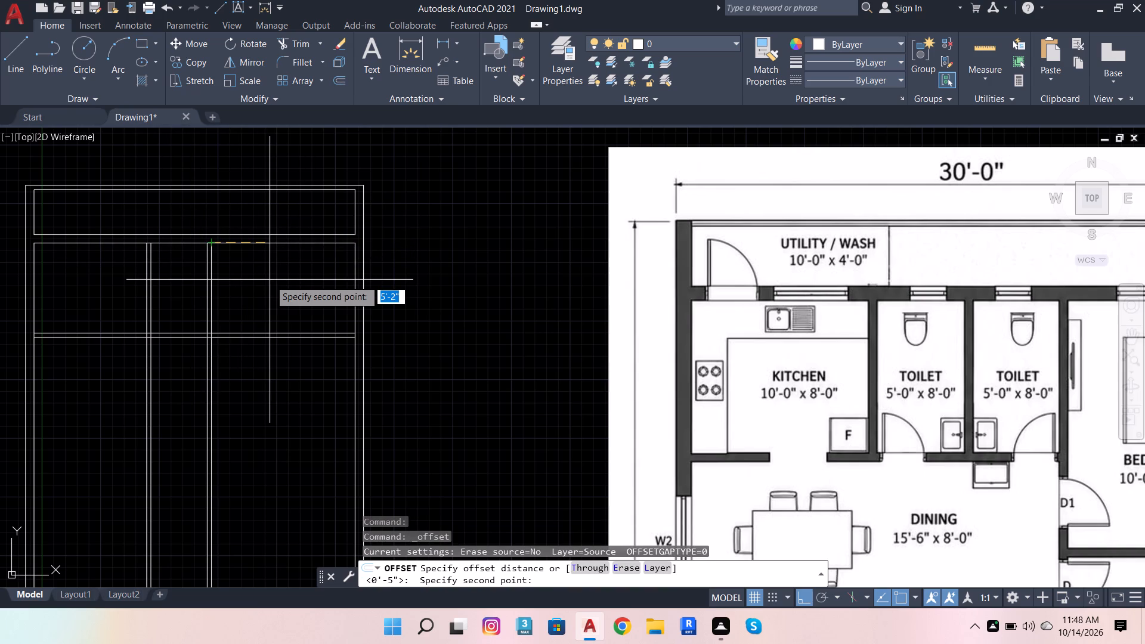
pyautogui.write("5'")
pyautogui.press('Return')
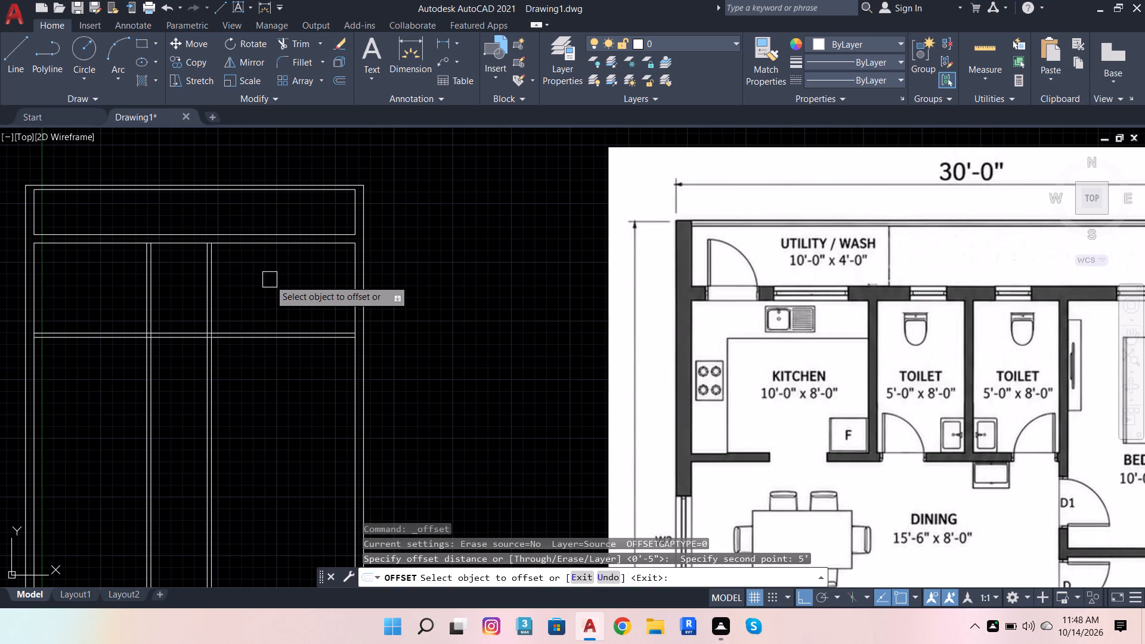
pyautogui.click(218, 262)
pyautogui.click(263, 273)
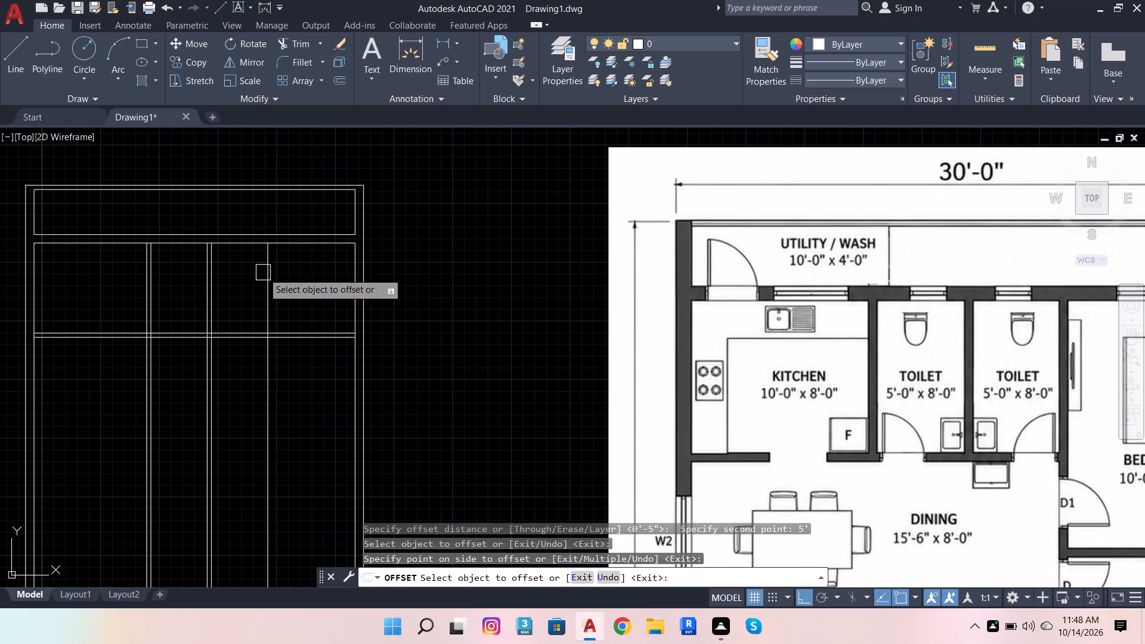
# Offset the second toilet's 5' width line 4.5" to the left.
pyautogui.click(336, 81)
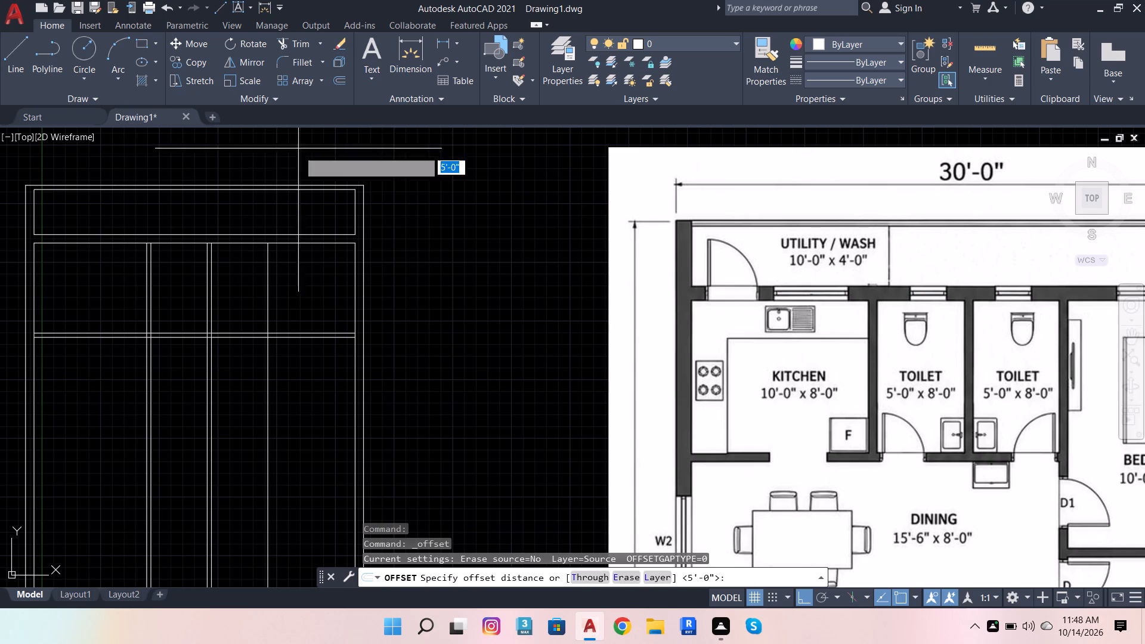
pyautogui.click(271, 242)
pyautogui.scroll(-1, 303, 271)
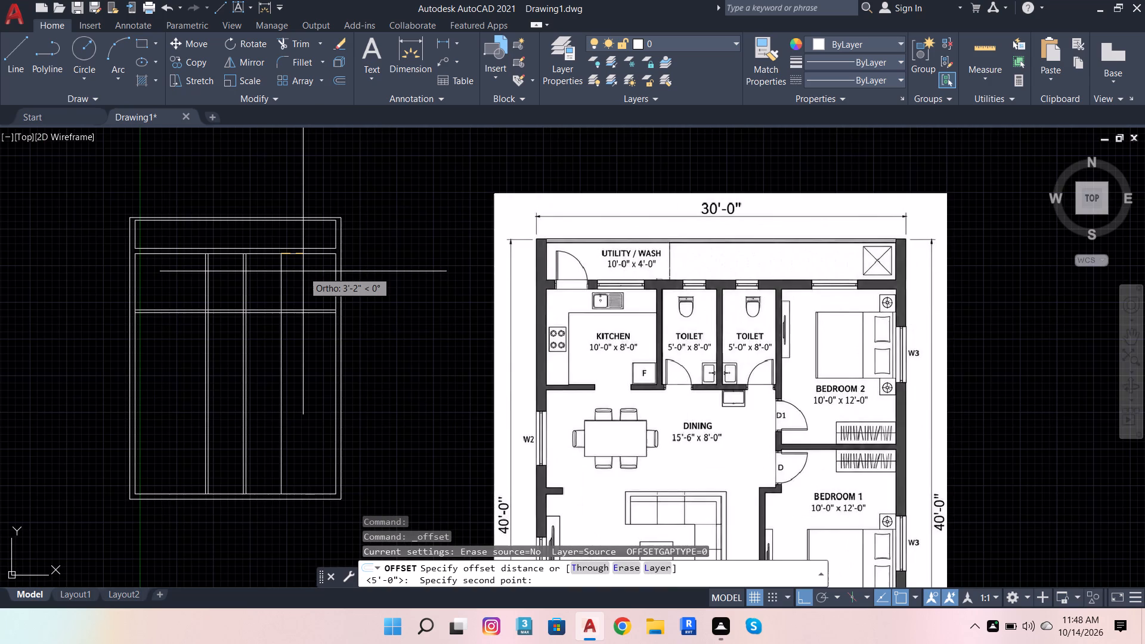
pyautogui.scroll(1, 303, 271)
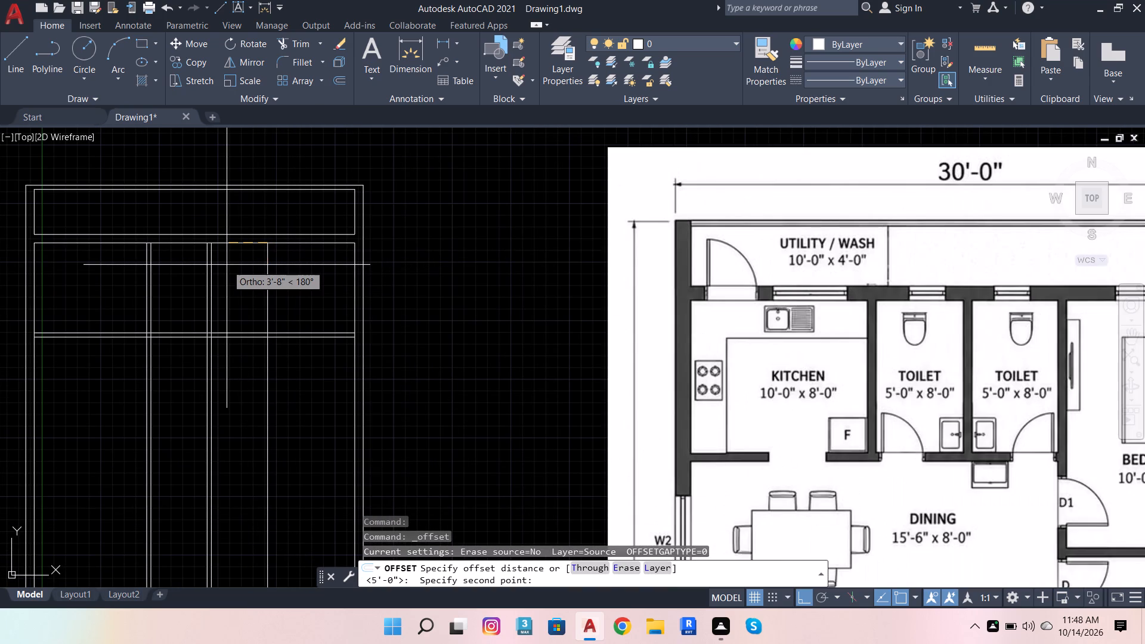
pyautogui.write('4.')
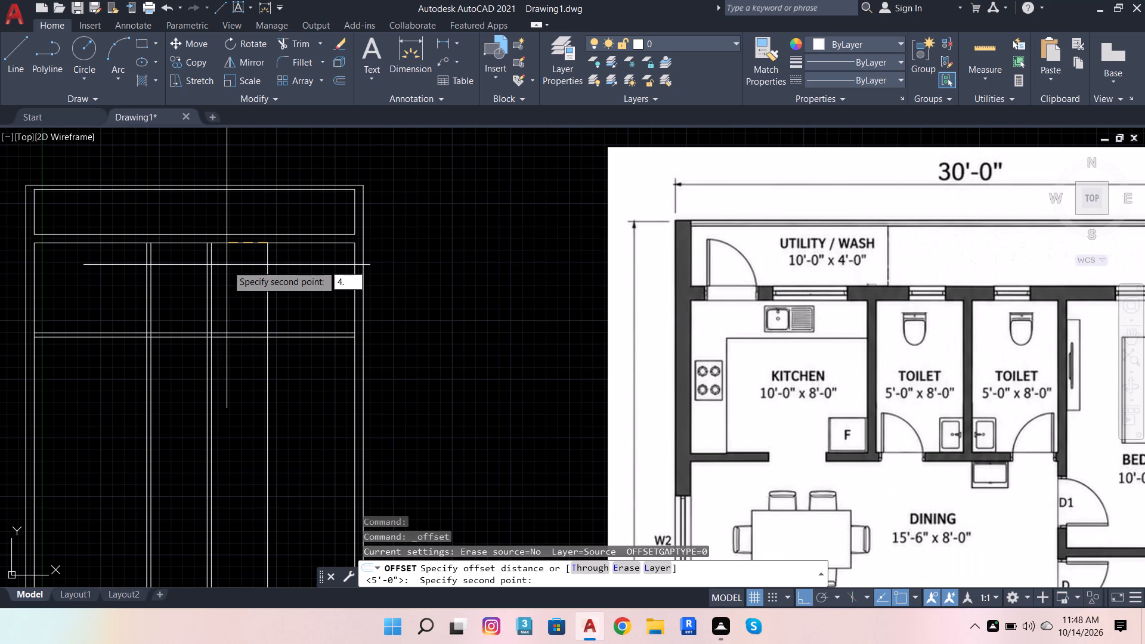
pyautogui.press('5')
pyautogui.press('Return')
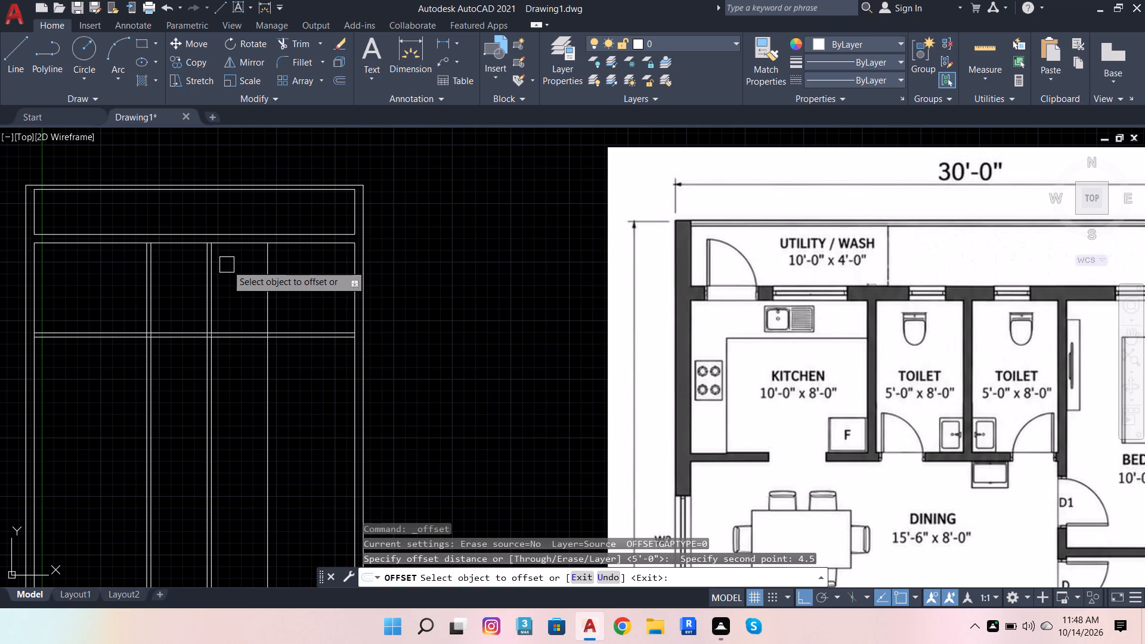
pyautogui.click(265, 275)
pyautogui.click(224, 284)
# Offset the left lines of the toilet dividing wall and the second toilet's far wall another 4.5" to the left.
pyautogui.scroll(2, 213, 271)
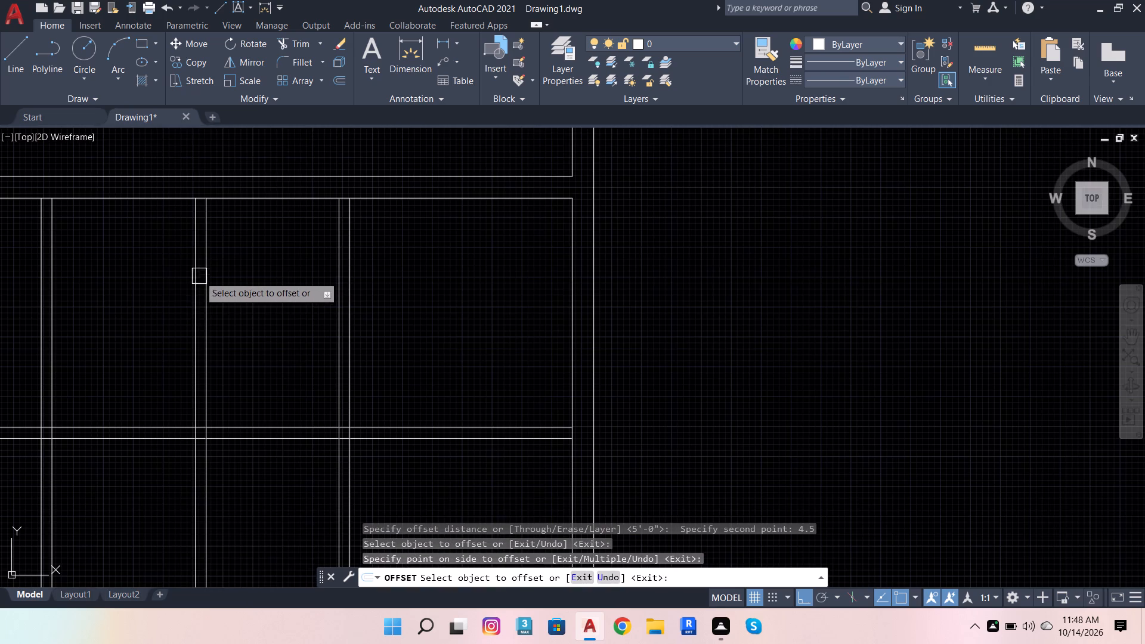
pyautogui.click(190, 283)
pyautogui.click(125, 289)
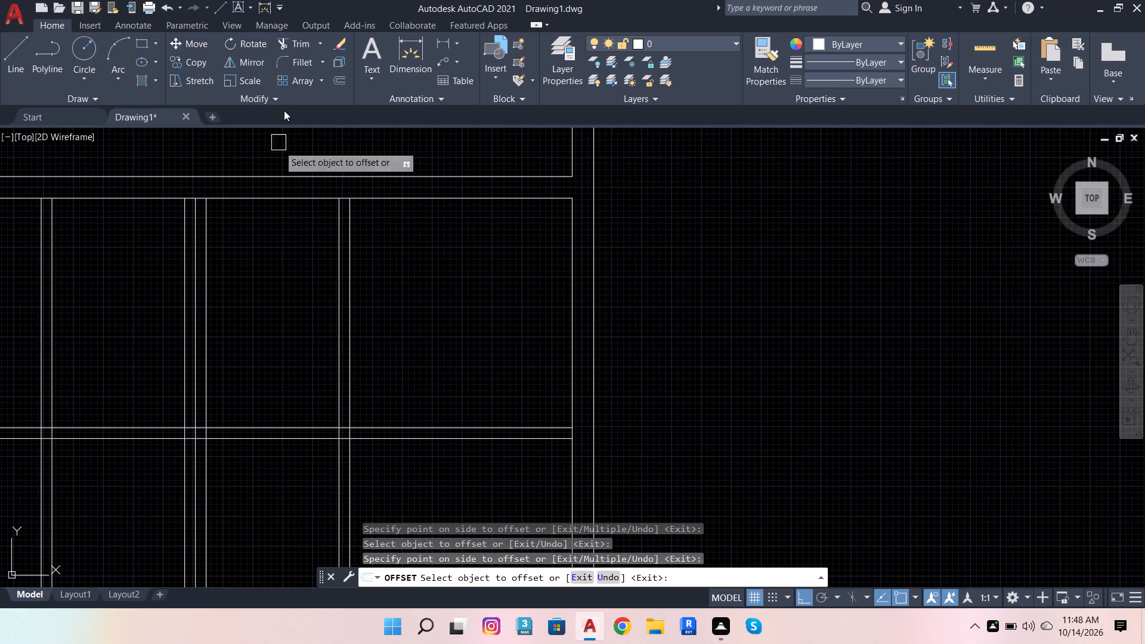
pyautogui.click(336, 251)
pyautogui.click(285, 256)
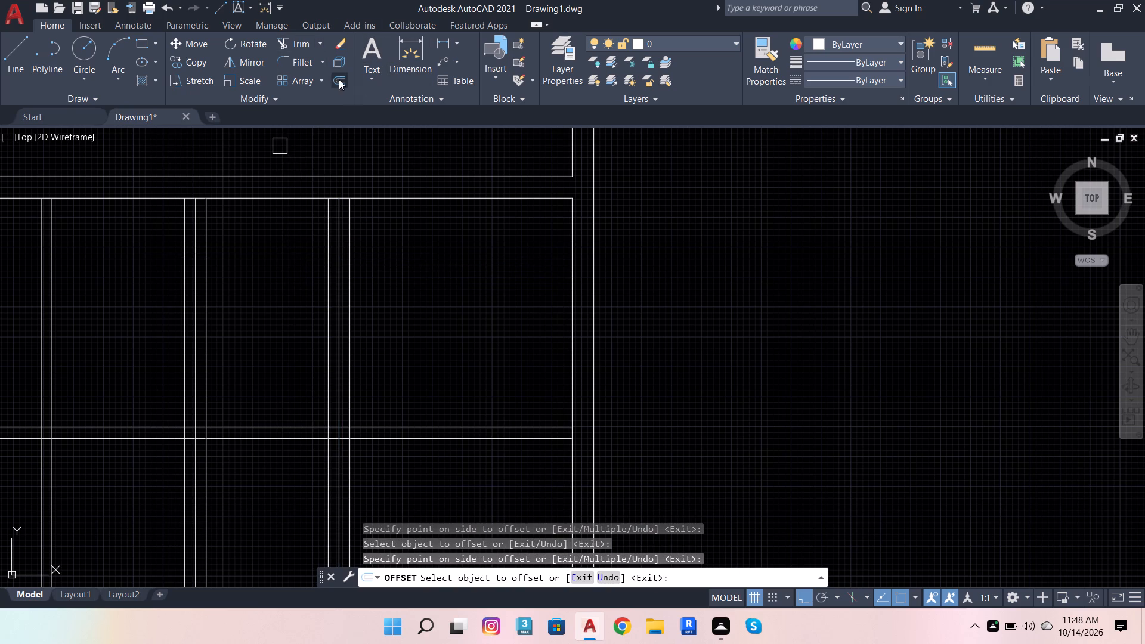
# Dimension the second toilet's clear width between its inner wall lines, placing the dimension in the utility strip above.
pyautogui.click(413, 52)
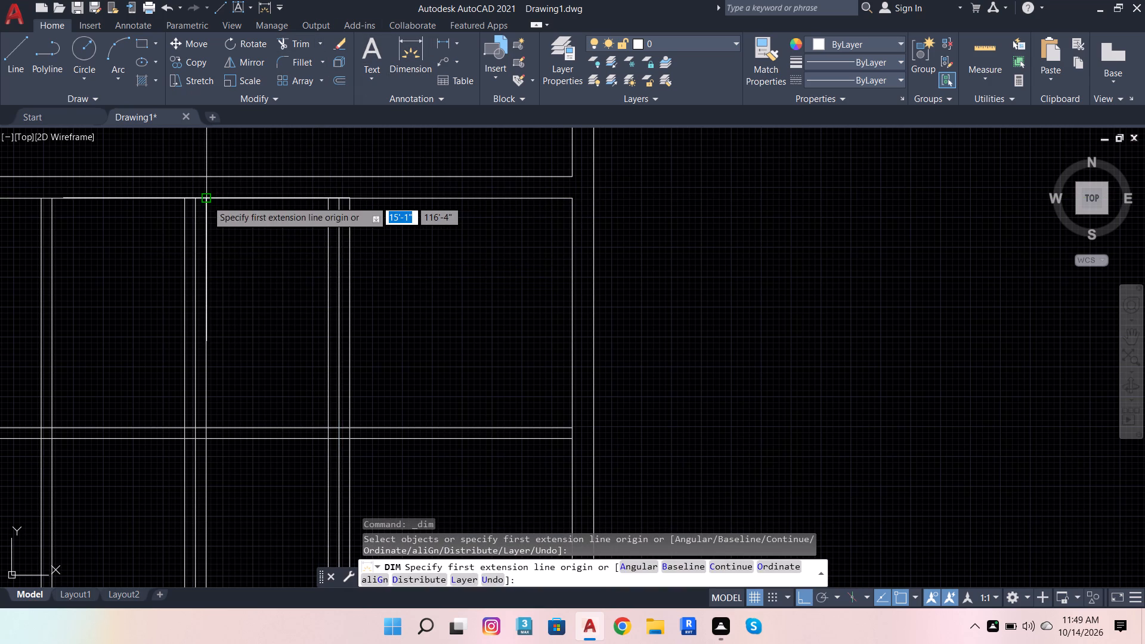
pyautogui.click(207, 200)
pyautogui.click(330, 195)
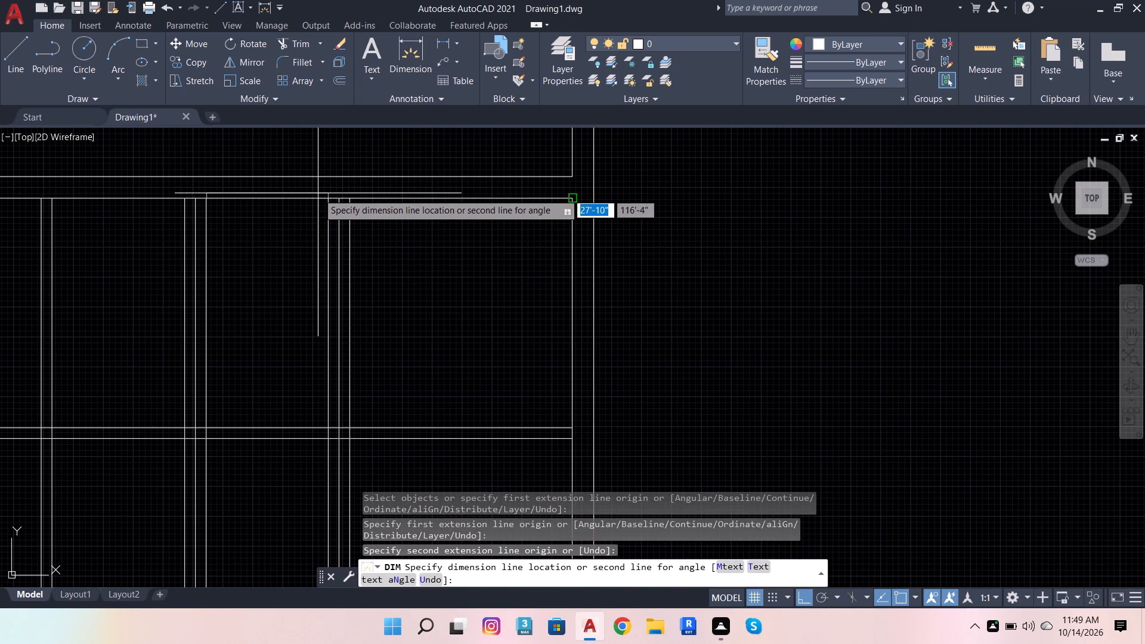
pyautogui.click(306, 156)
pyautogui.scroll(-1, 380, 278)
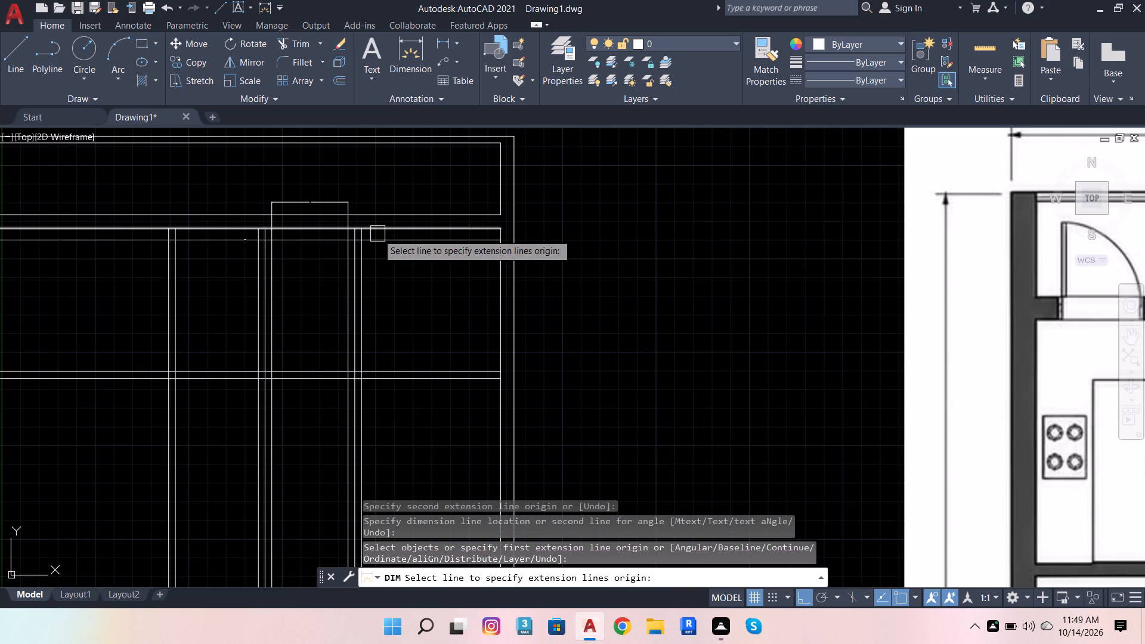
pyautogui.write('DIM')
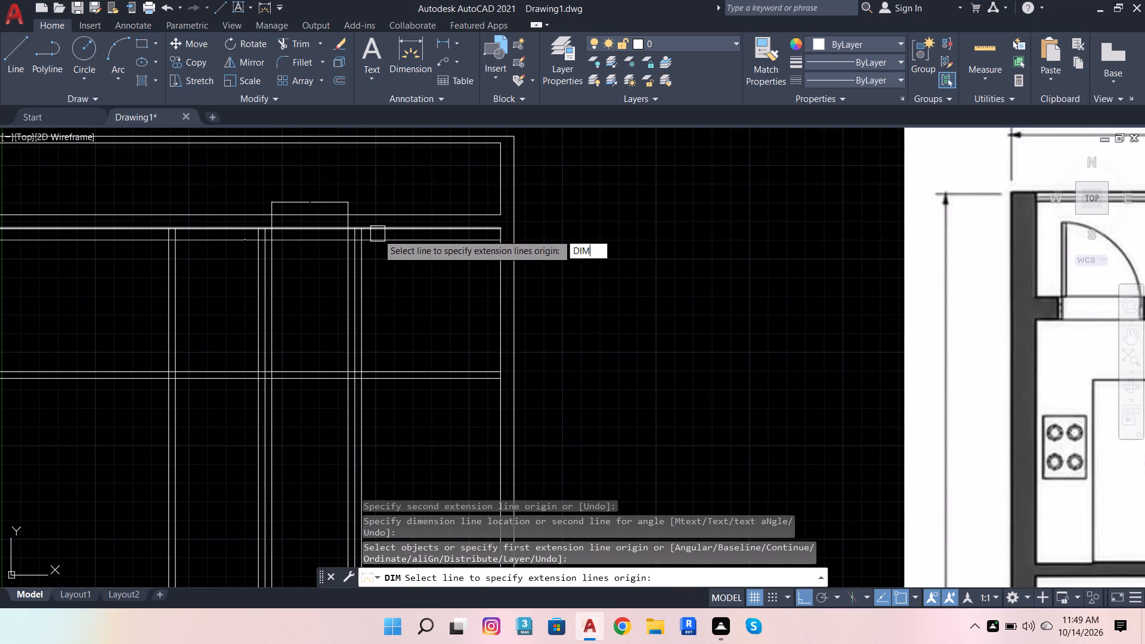
pyautogui.press('Escape')
pyautogui.press('Escape')
pyautogui.press('Escape')
pyautogui.press('Escape')
pyautogui.press('Escape')
pyautogui.press('Escape')
pyautogui.press('Escape')
pyautogui.press('Escape')
# Modify the Standard dimension style to use Architectural primary units with 0'-0" precision.
pyautogui.write('DIM')
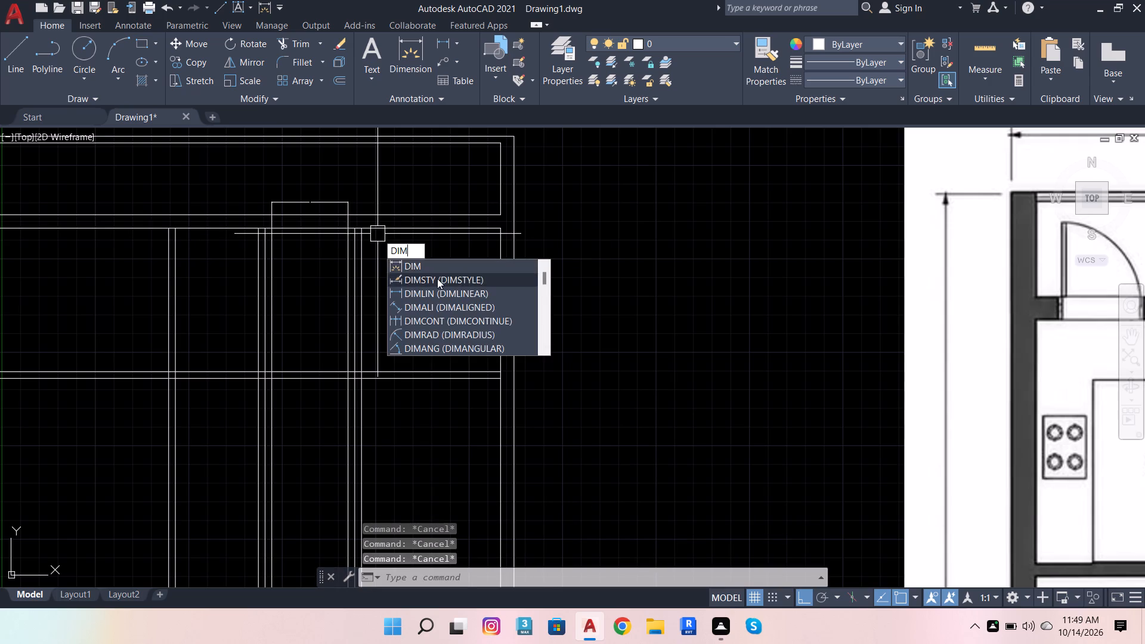
pyautogui.click(437, 278)
pyautogui.click(747, 282)
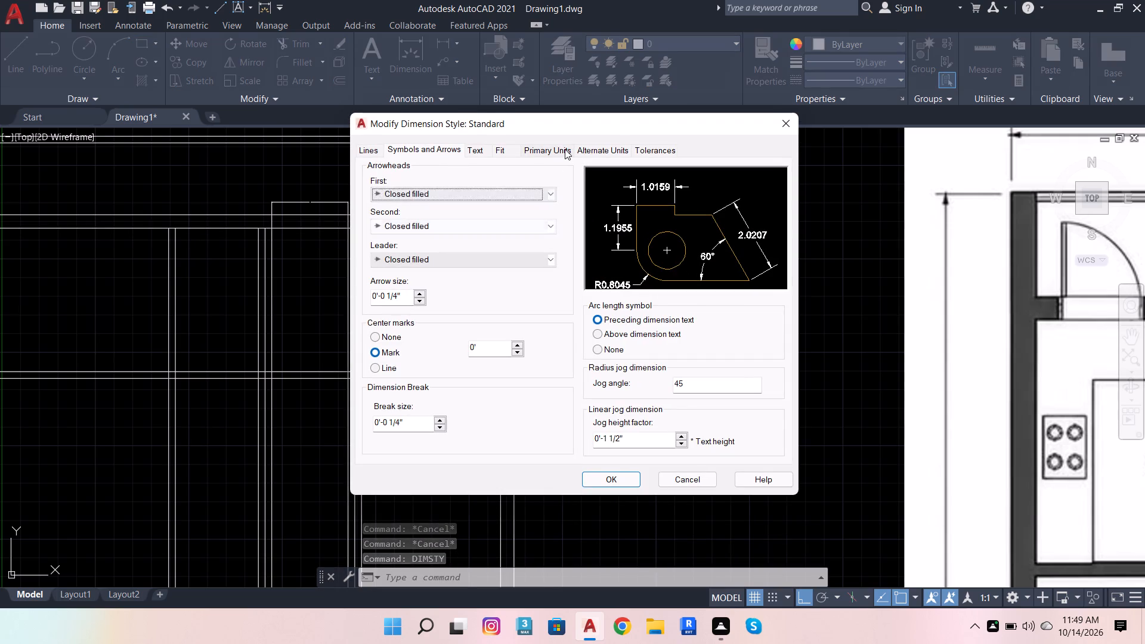
pyautogui.click(565, 149)
pyautogui.click(540, 177)
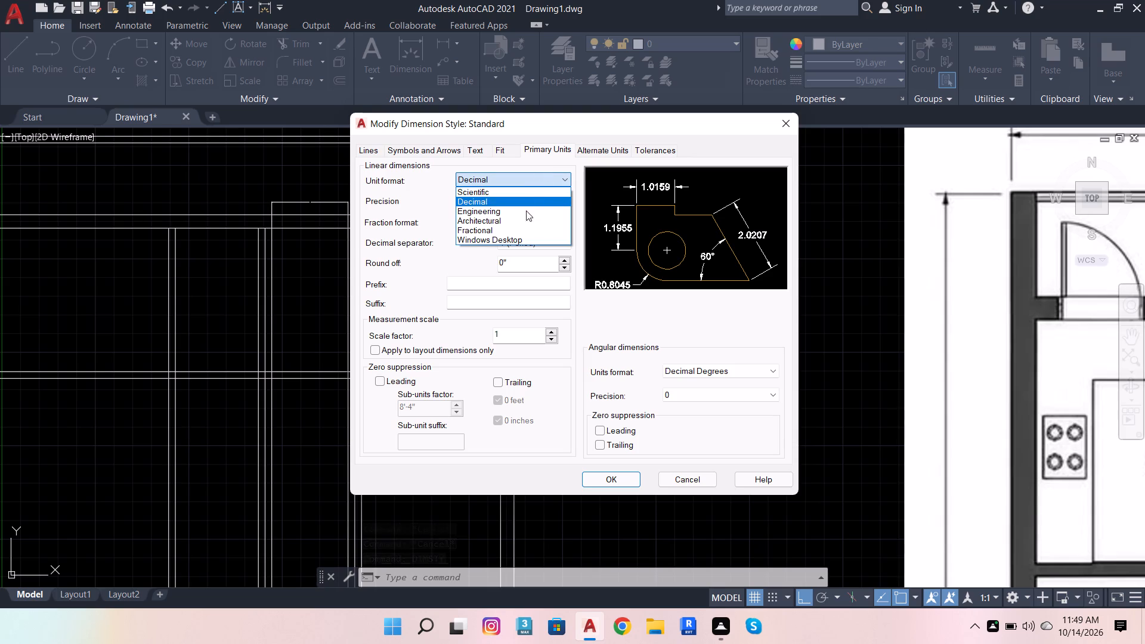
pyautogui.click(520, 218)
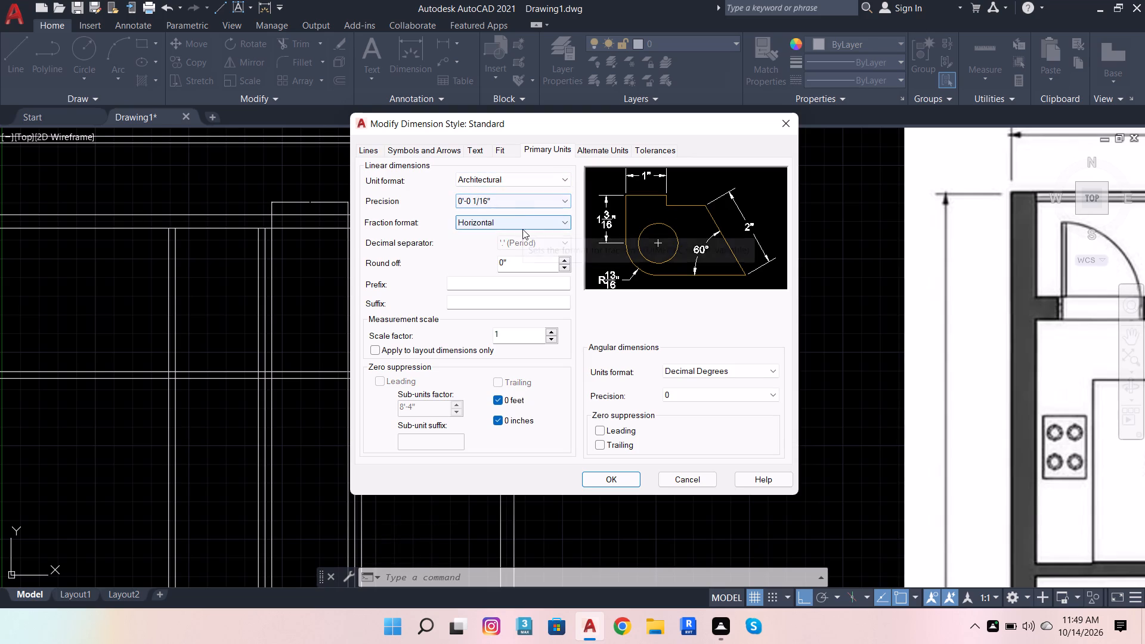
pyautogui.click(525, 203)
pyautogui.click(523, 210)
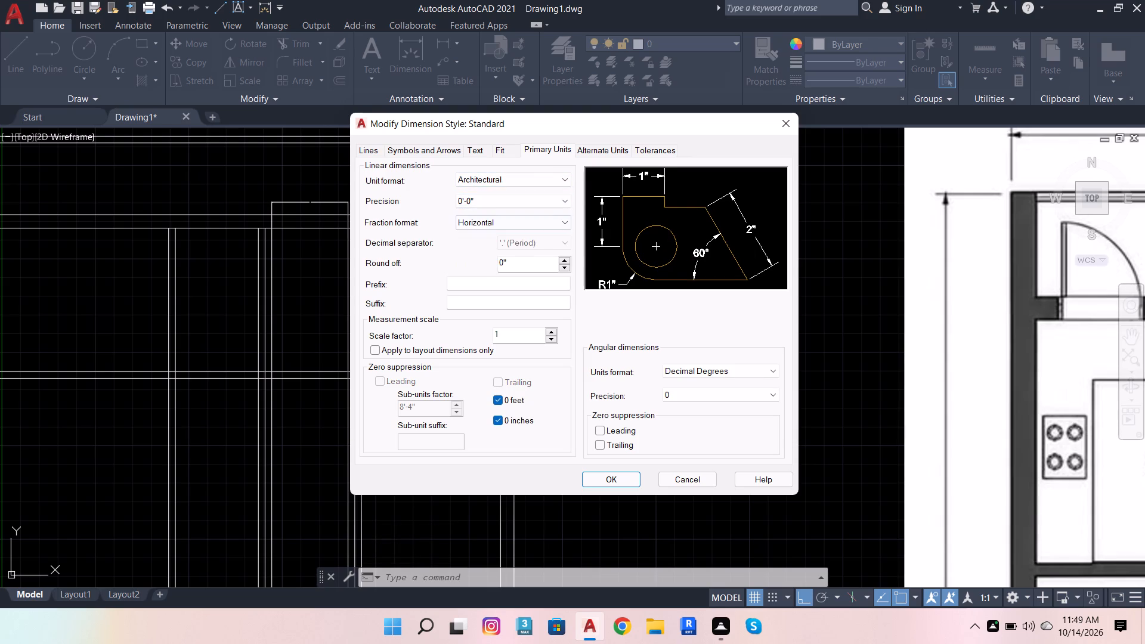
# Set the Standard dimension style's text height to 6" and its arrow size to 2".
pyautogui.click(502, 157)
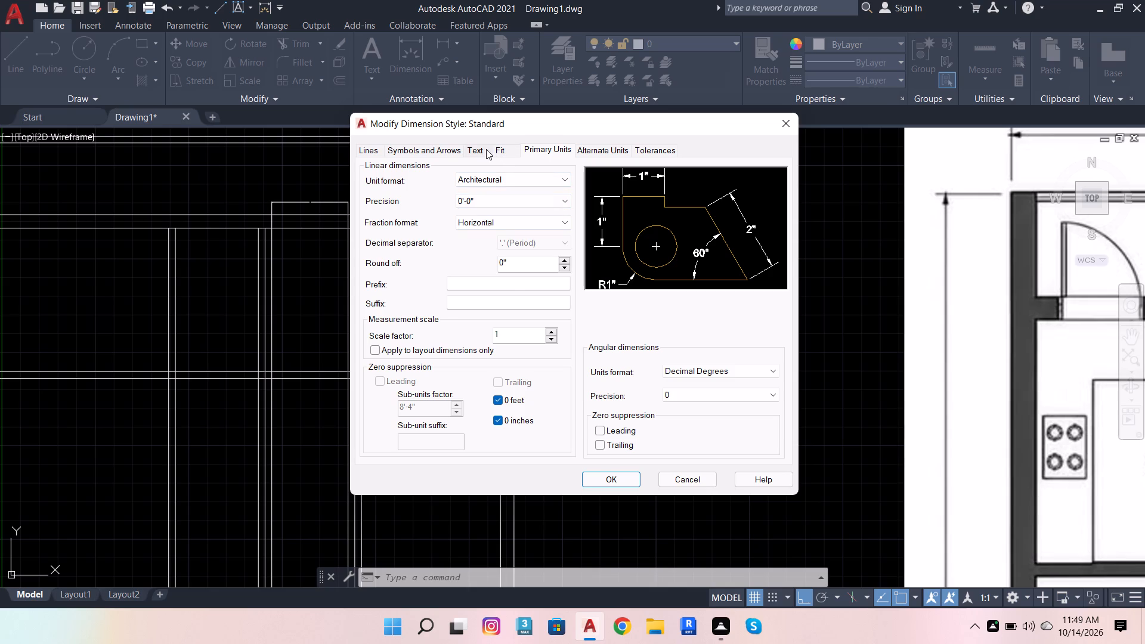
pyautogui.click(486, 149)
pyautogui.moveTo(549, 250); pyautogui.dragTo(437, 263)
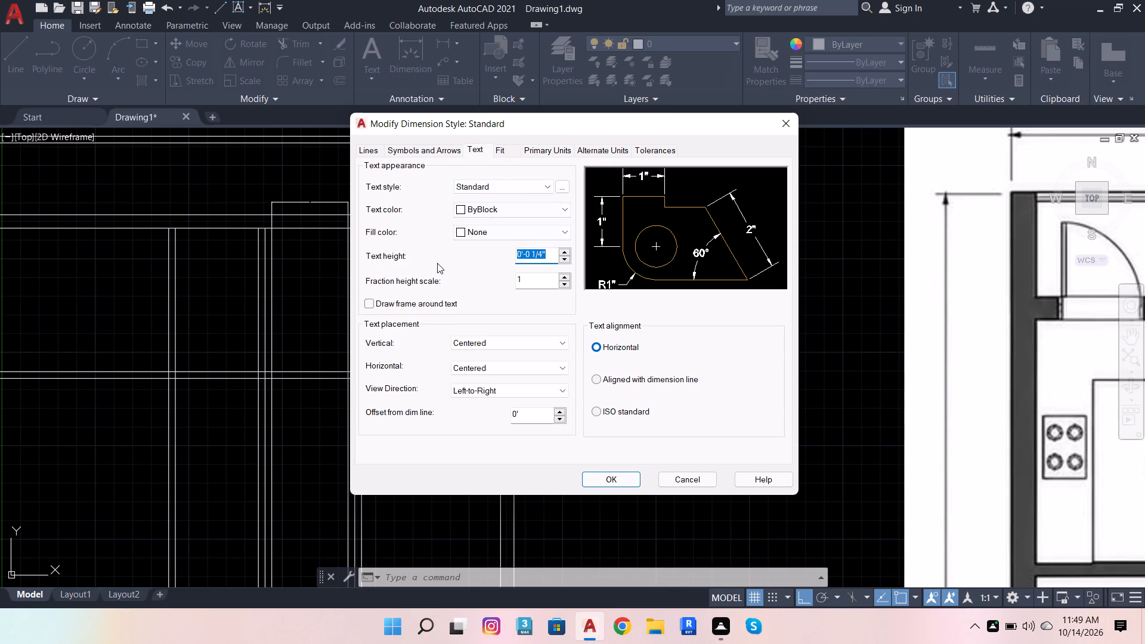
pyautogui.press('6')
pyautogui.press('Return')
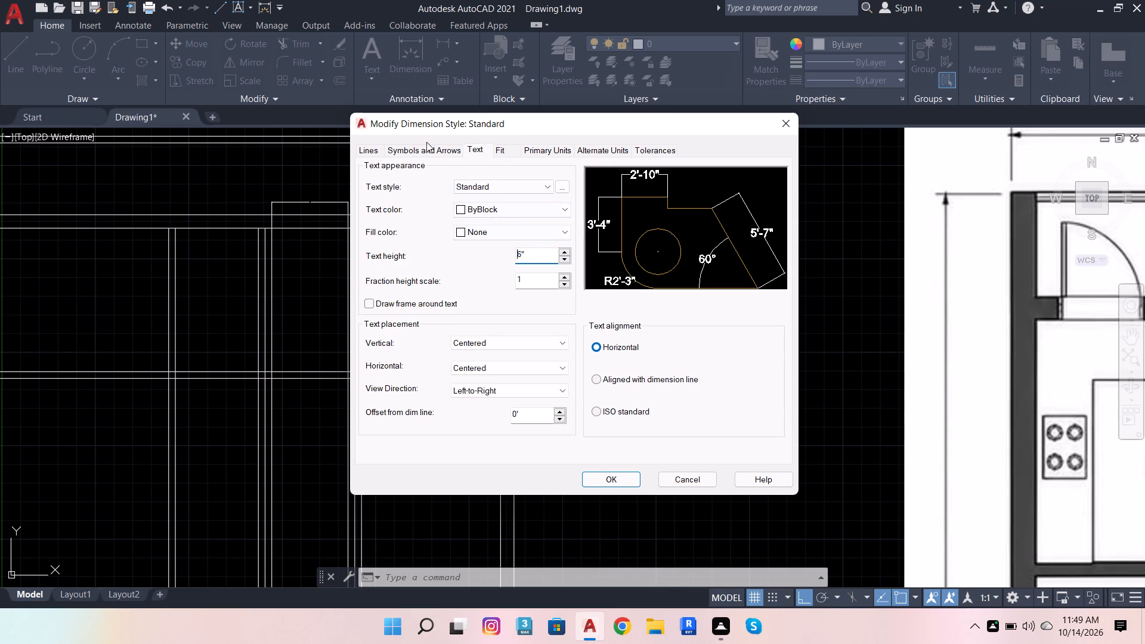
pyautogui.click(421, 150)
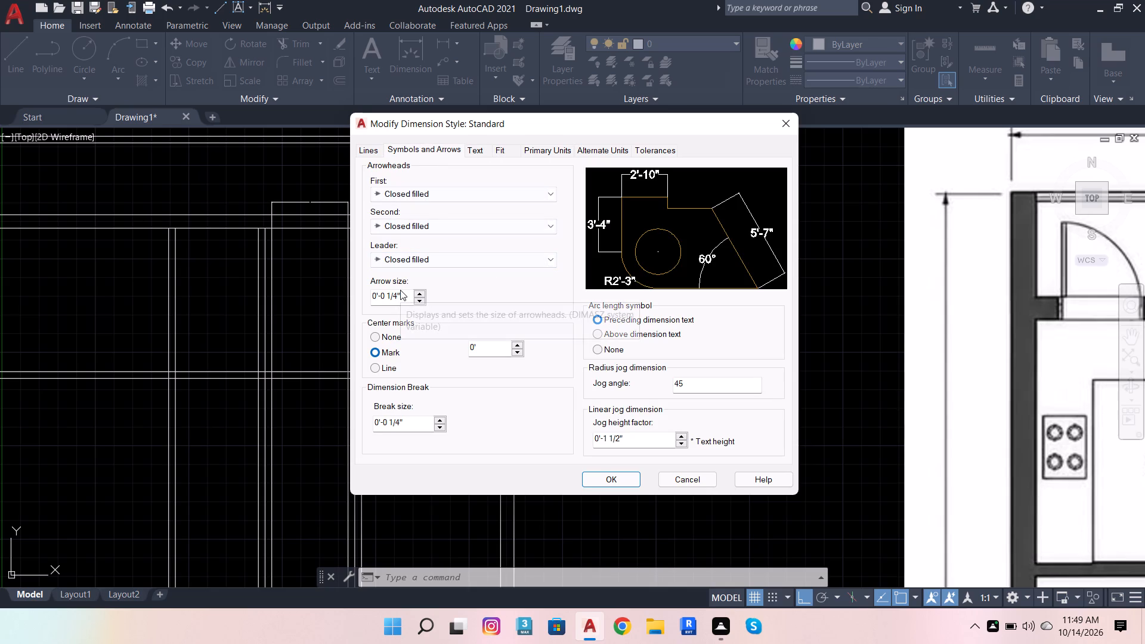
pyautogui.scroll(-3, 409, 277)
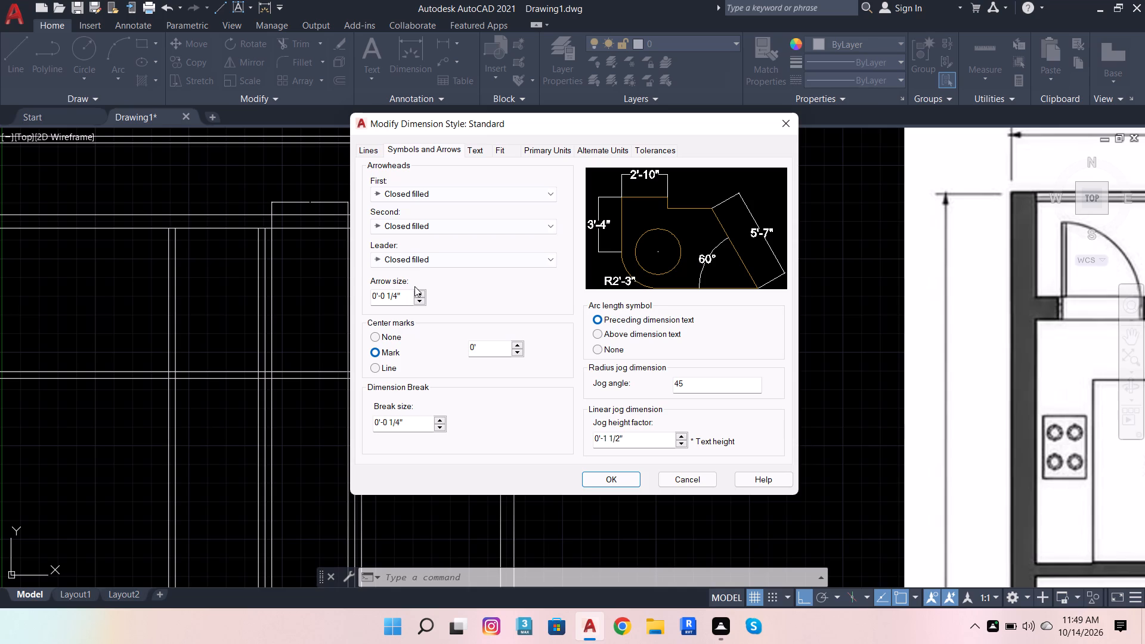
pyautogui.moveTo(403, 299); pyautogui.dragTo(310, 296)
pyautogui.press('2')
pyautogui.press('Return')
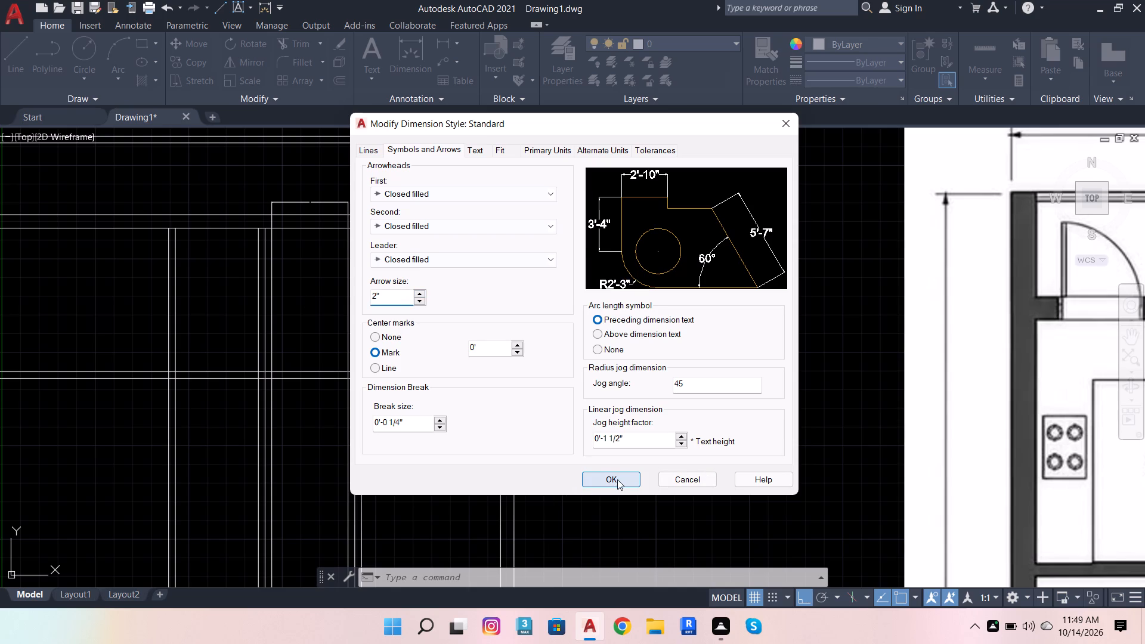
# Set the arc length symbol above the dimension text, save the changes and make the Standard dimension style current.
pyautogui.click(602, 334)
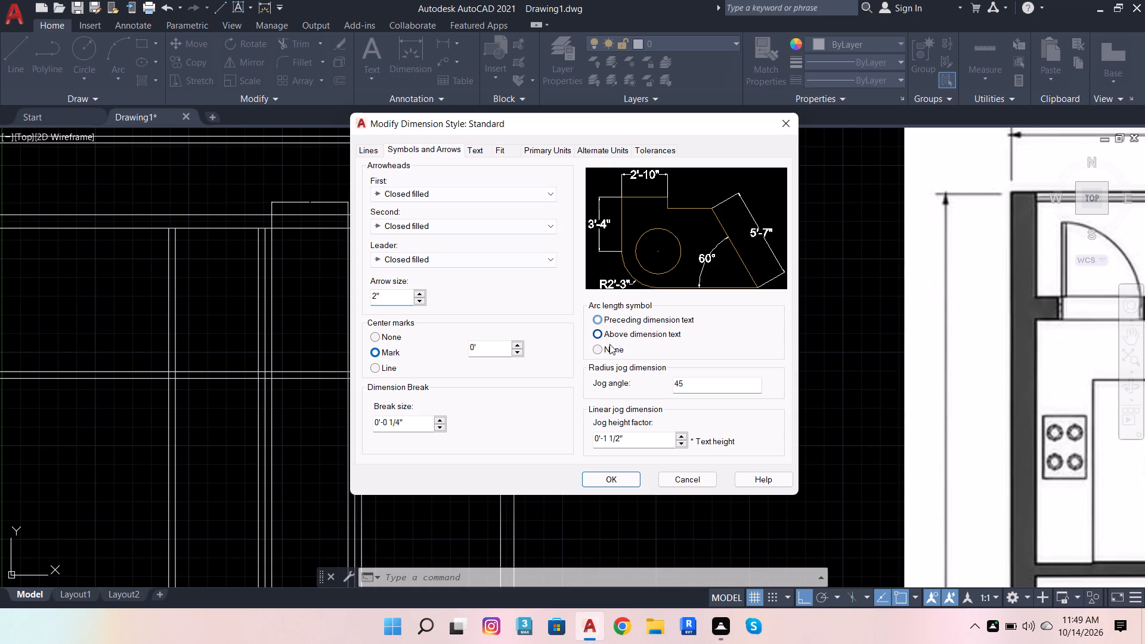
pyautogui.click(609, 477)
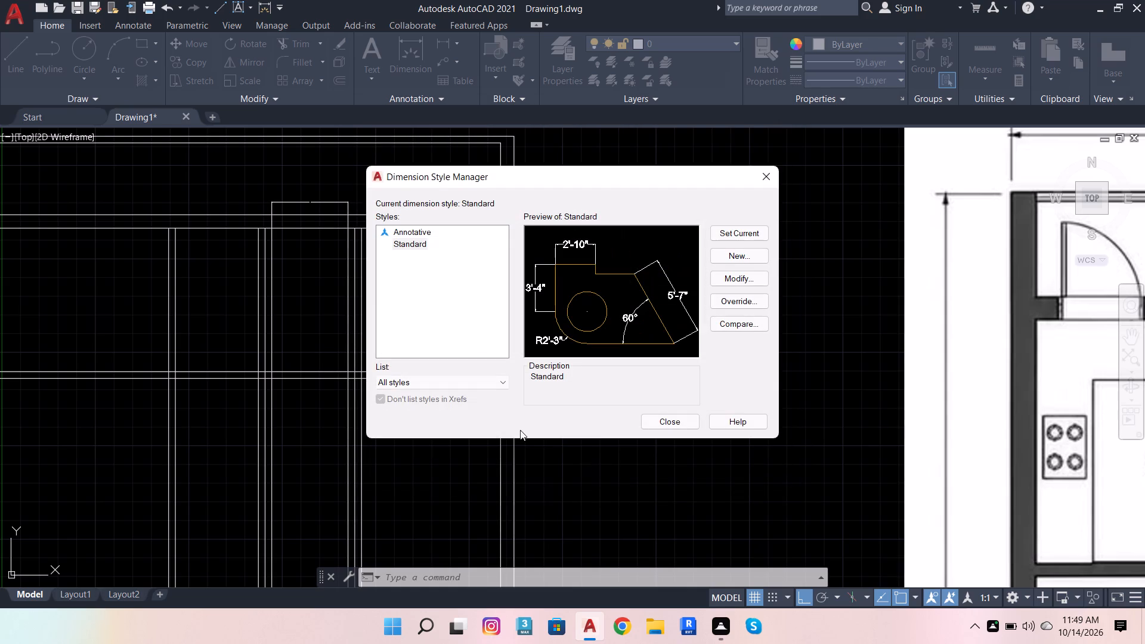
pyautogui.click(755, 234)
pyautogui.click(686, 429)
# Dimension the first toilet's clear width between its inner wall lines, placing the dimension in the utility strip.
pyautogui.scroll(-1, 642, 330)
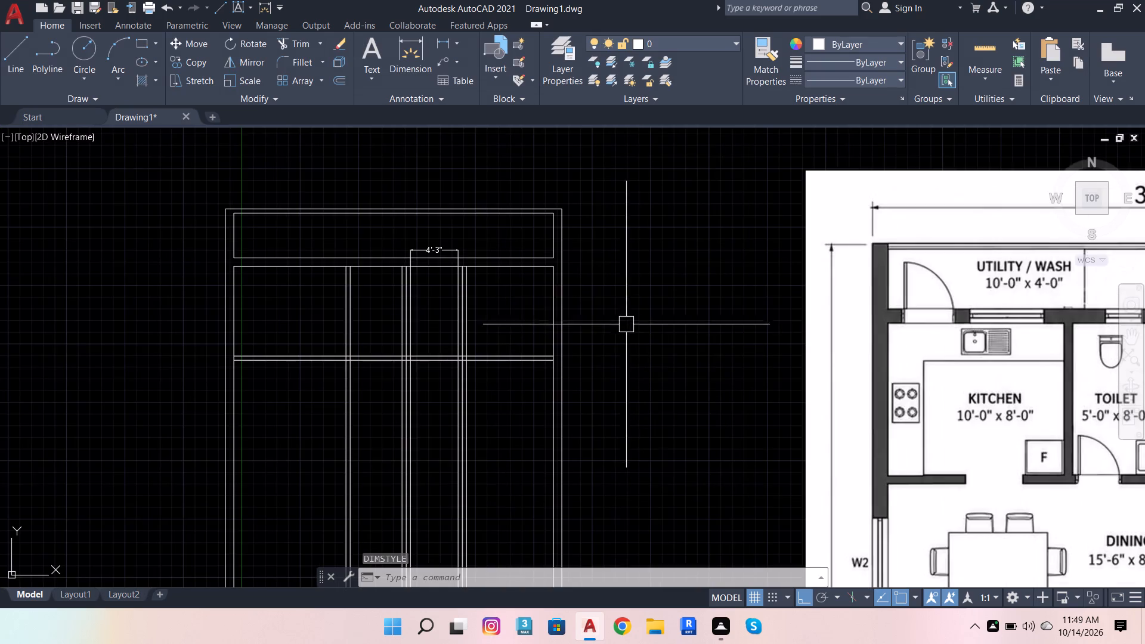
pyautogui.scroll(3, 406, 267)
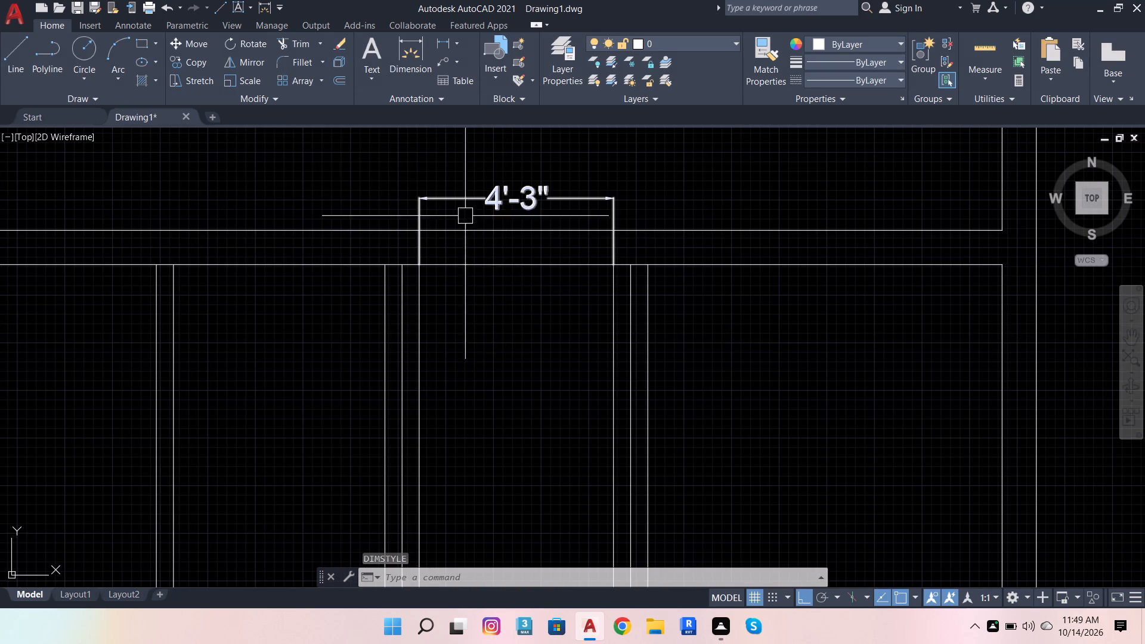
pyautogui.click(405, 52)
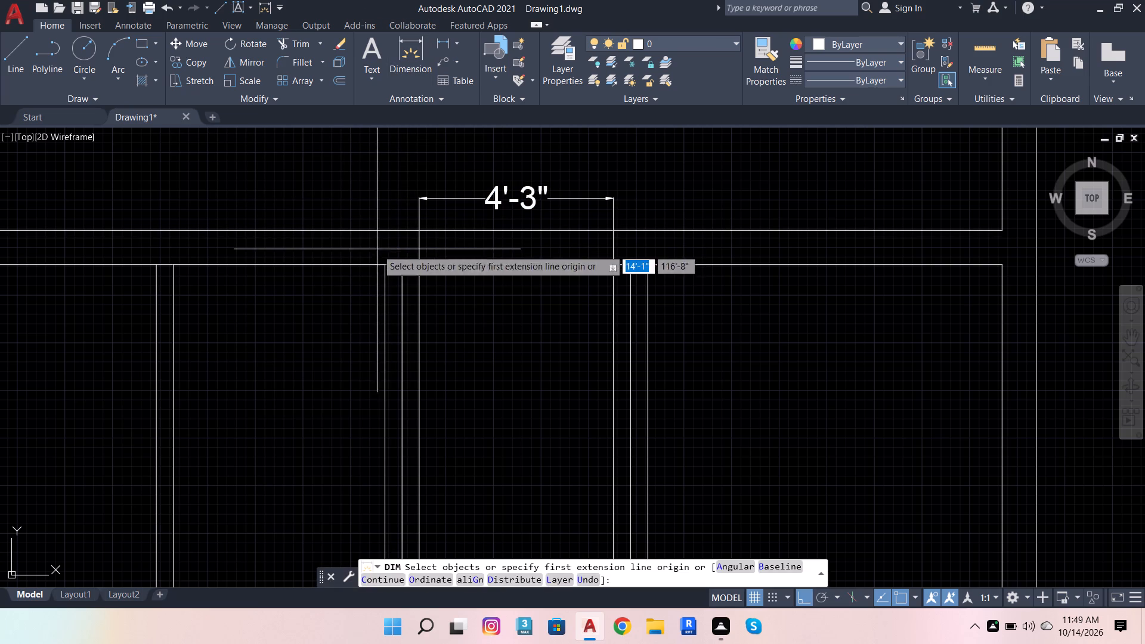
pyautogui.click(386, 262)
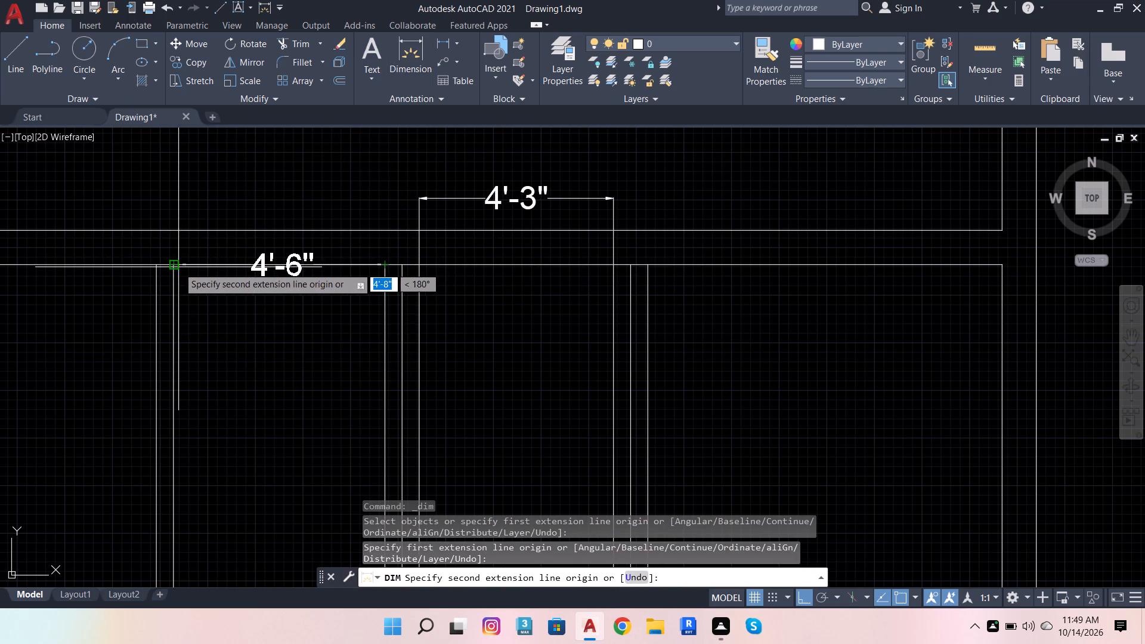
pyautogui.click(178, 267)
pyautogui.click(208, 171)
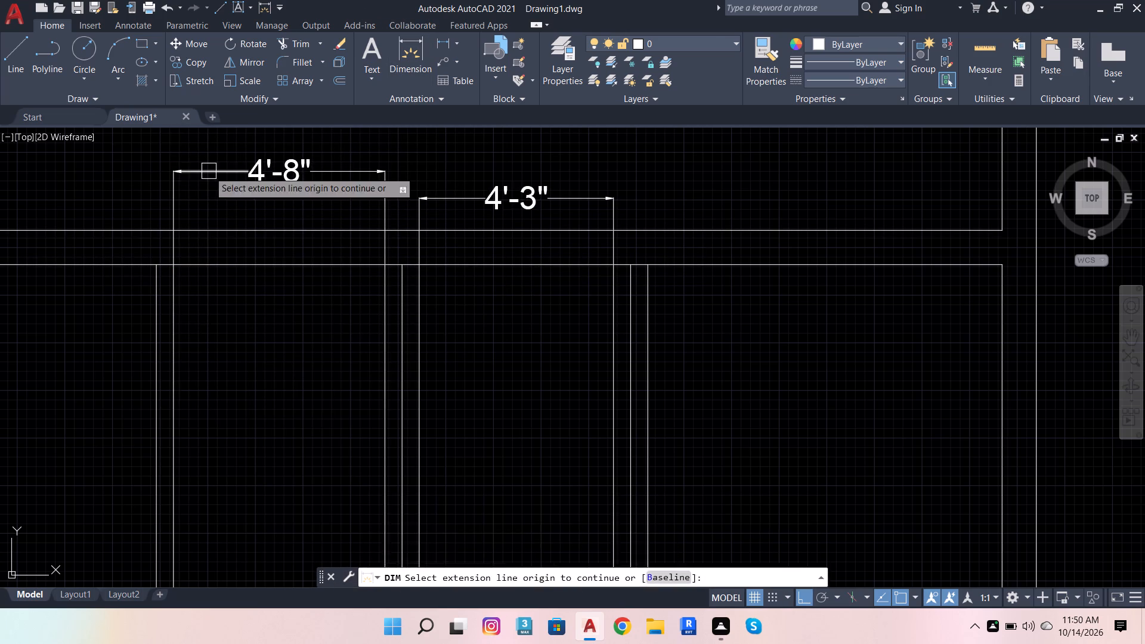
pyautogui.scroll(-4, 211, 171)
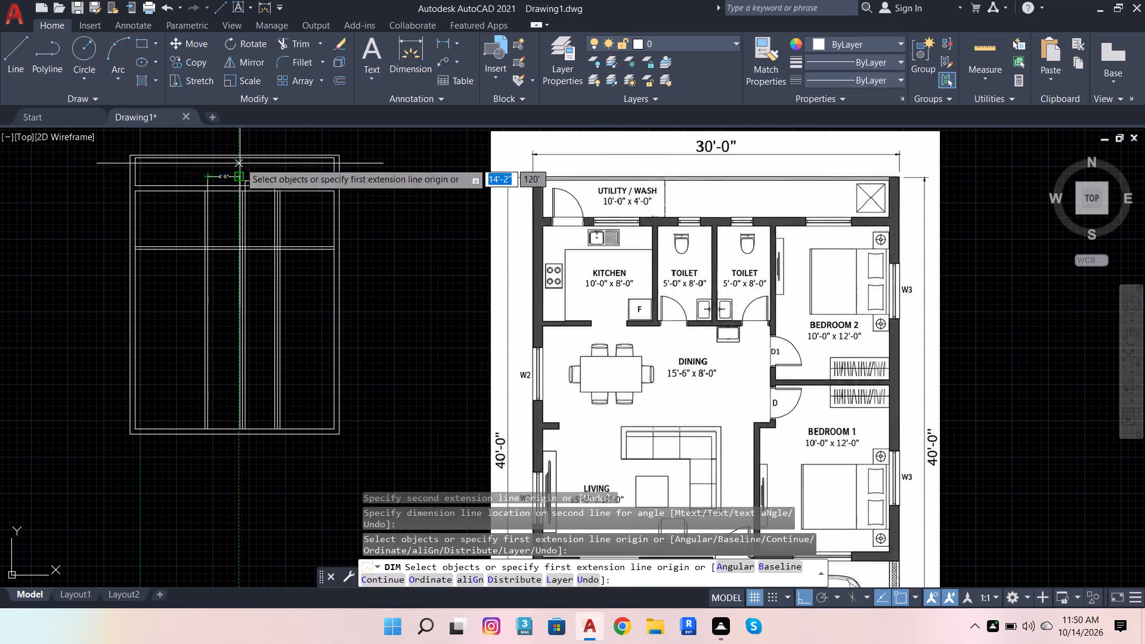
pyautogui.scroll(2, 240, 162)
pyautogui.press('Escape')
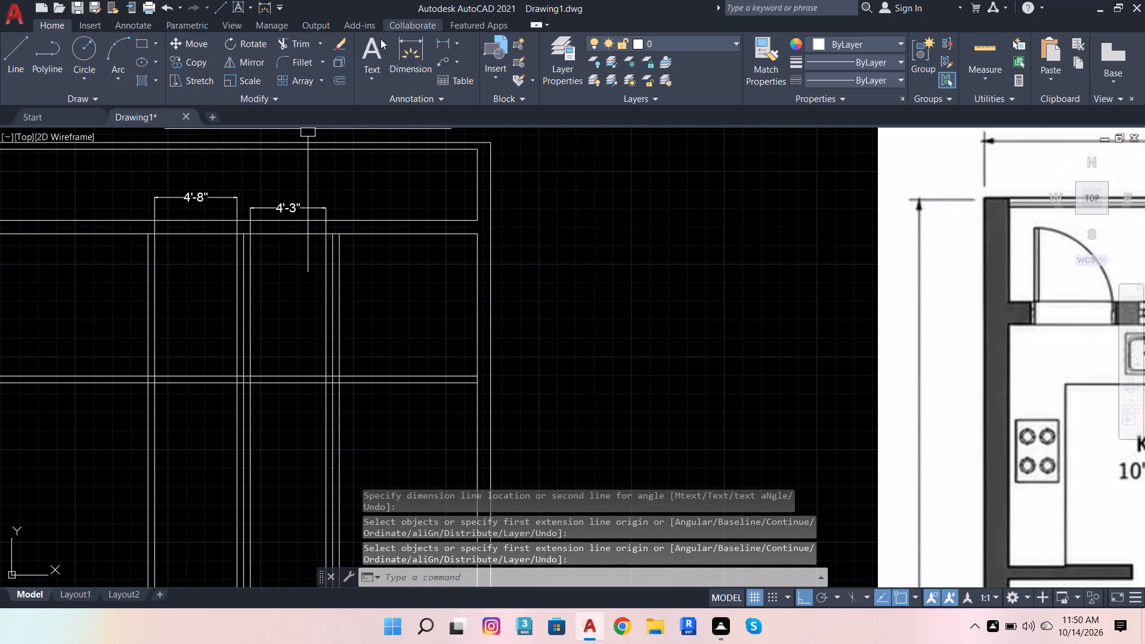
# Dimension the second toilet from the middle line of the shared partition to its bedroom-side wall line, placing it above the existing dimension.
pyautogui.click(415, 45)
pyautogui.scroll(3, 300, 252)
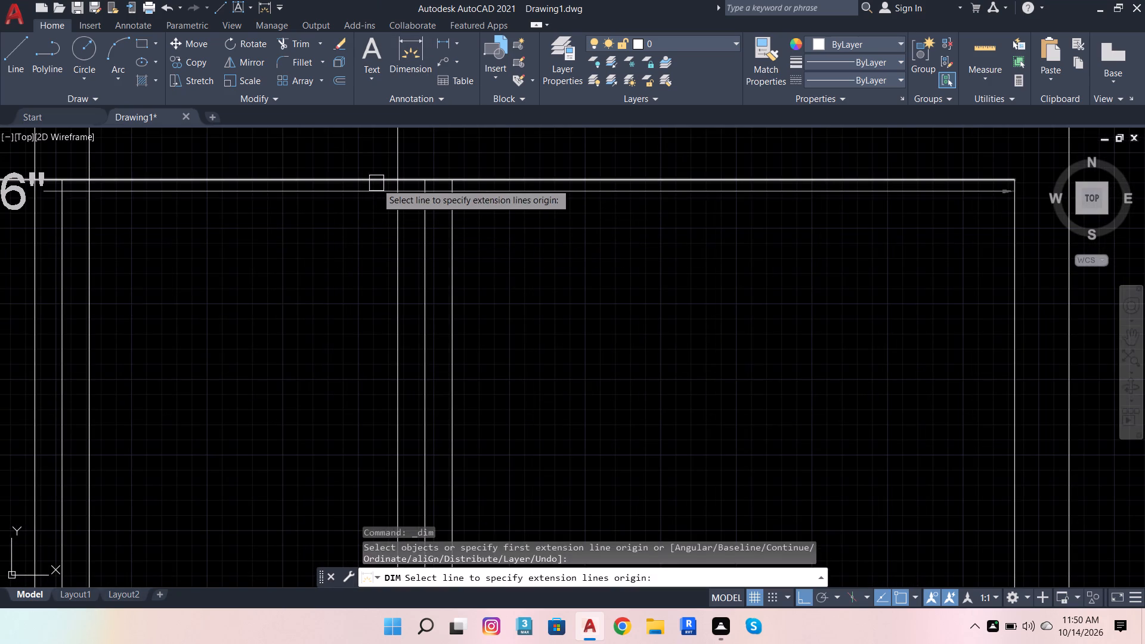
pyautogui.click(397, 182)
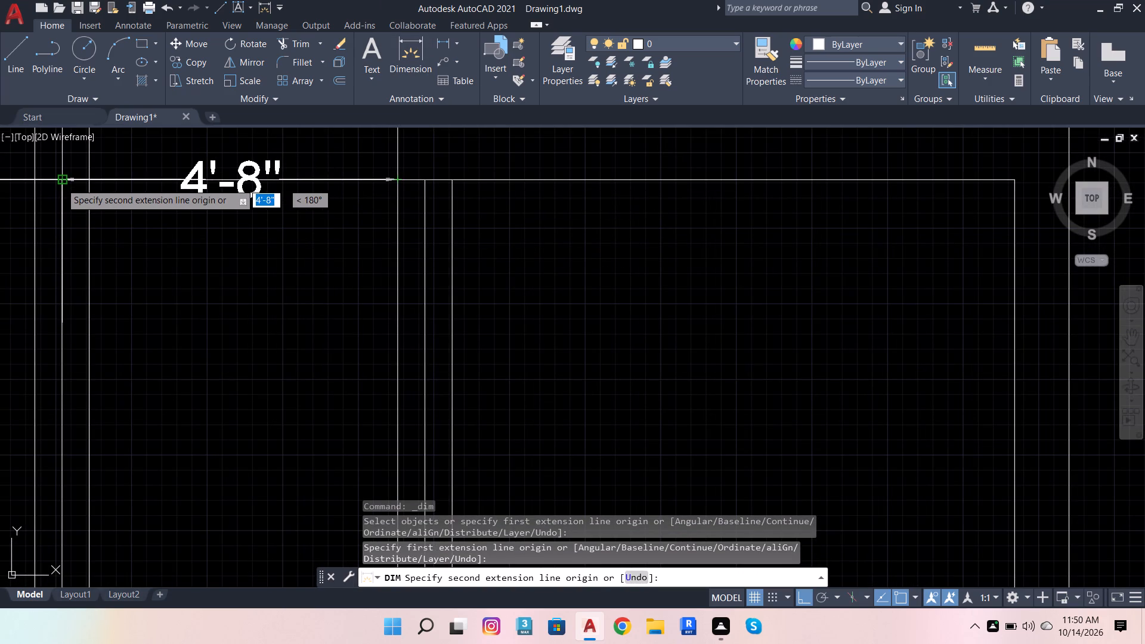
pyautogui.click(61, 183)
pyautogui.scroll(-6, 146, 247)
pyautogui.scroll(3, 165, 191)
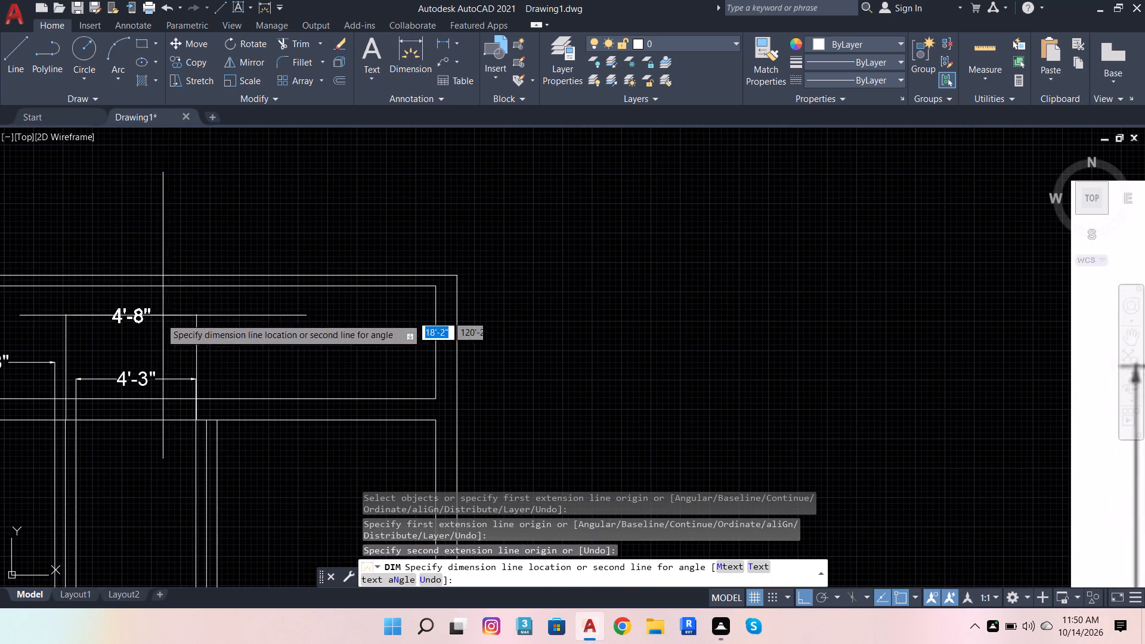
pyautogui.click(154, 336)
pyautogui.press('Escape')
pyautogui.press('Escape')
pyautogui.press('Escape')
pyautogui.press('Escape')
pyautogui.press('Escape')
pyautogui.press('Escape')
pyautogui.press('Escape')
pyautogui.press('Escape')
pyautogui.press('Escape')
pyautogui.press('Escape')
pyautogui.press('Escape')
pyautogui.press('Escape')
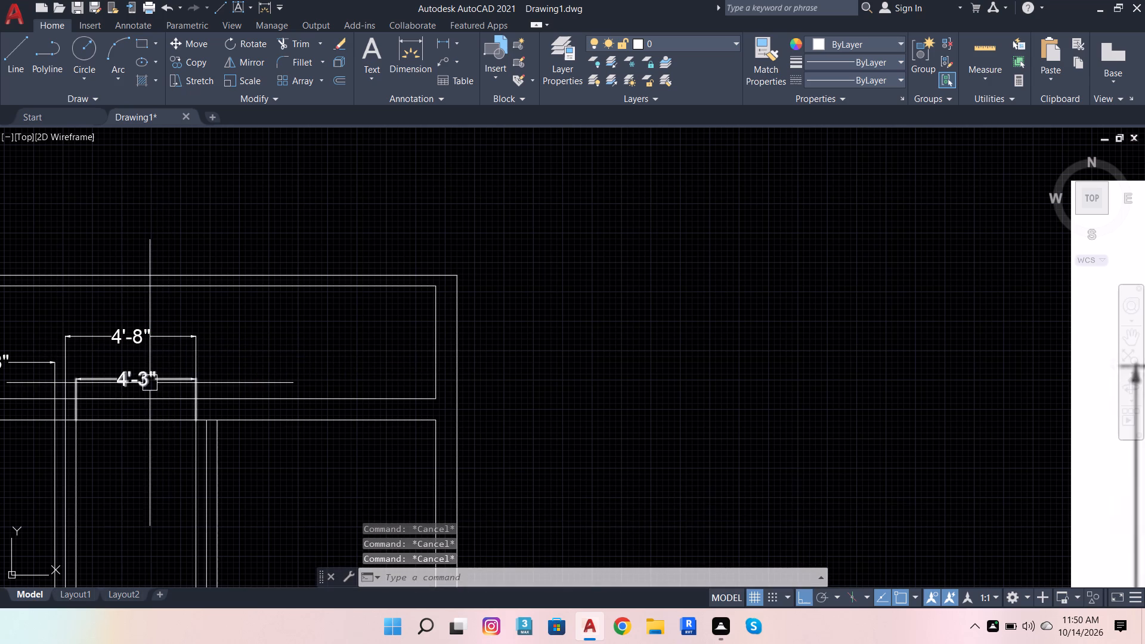
# Erase the second toilet's 4'-3" dimension and the outermost partition line on its bedroom side.
pyautogui.click(150, 383)
pyautogui.press('Delete')
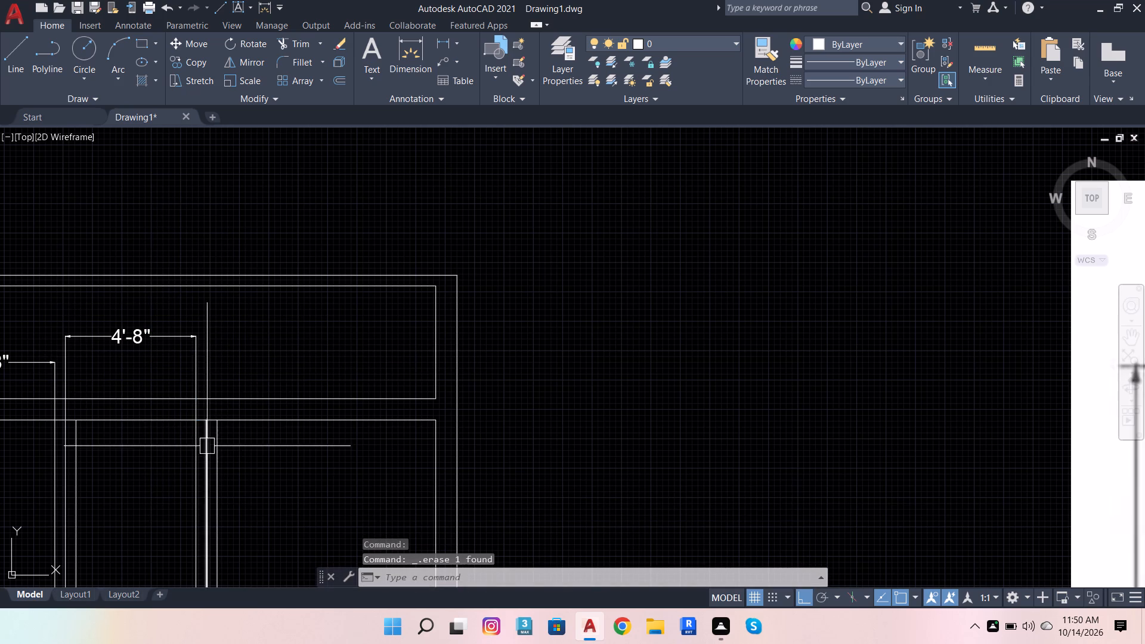
pyautogui.click(223, 450)
pyautogui.press('Delete')
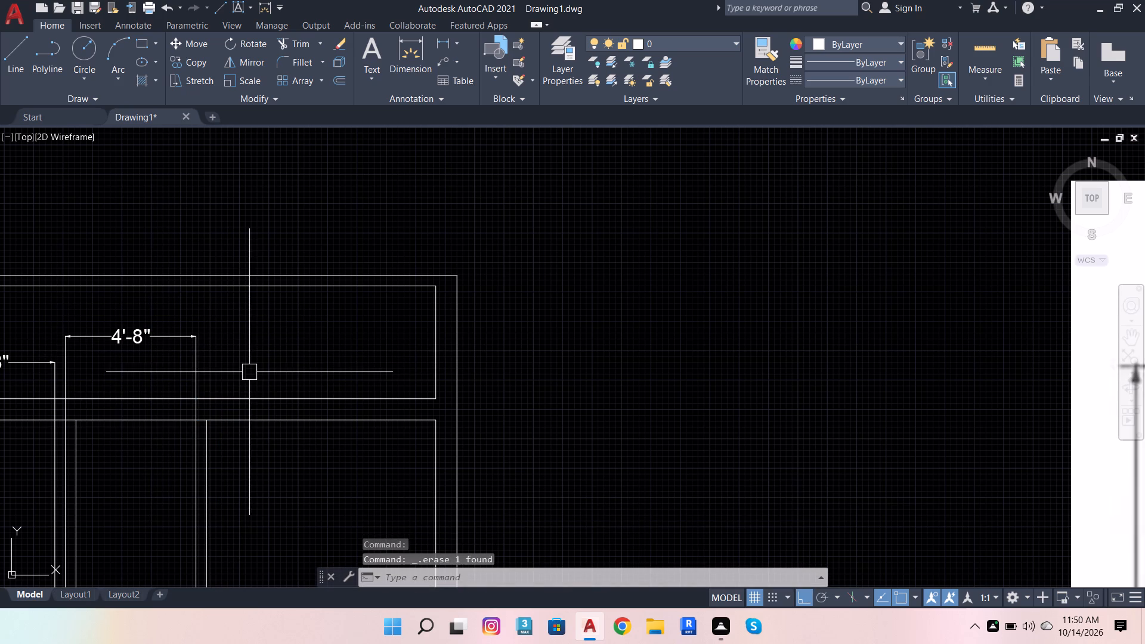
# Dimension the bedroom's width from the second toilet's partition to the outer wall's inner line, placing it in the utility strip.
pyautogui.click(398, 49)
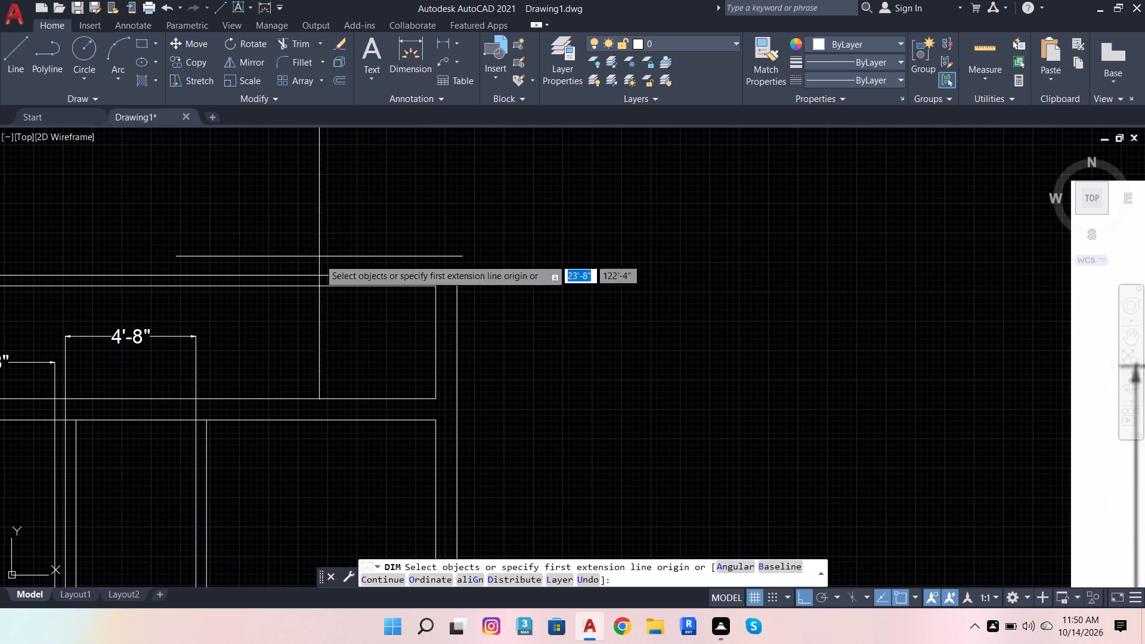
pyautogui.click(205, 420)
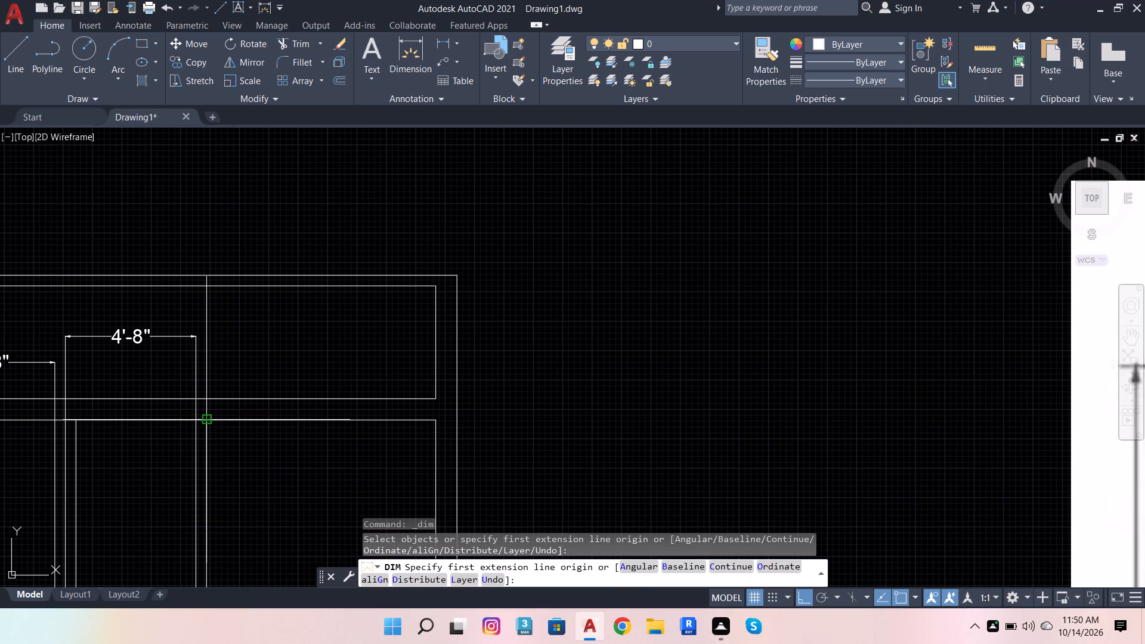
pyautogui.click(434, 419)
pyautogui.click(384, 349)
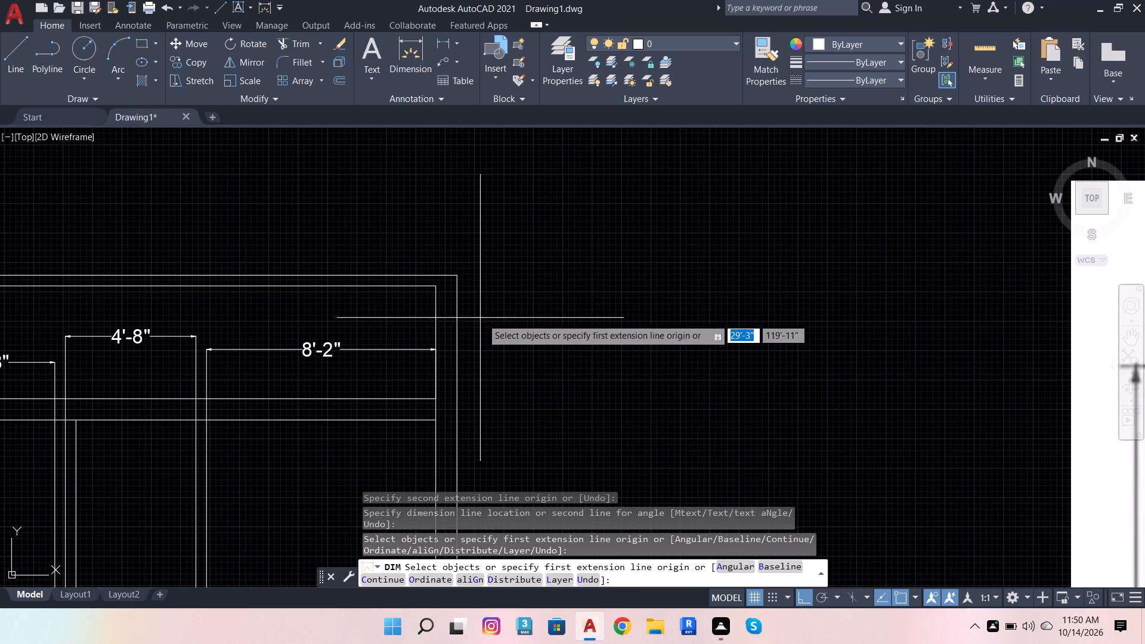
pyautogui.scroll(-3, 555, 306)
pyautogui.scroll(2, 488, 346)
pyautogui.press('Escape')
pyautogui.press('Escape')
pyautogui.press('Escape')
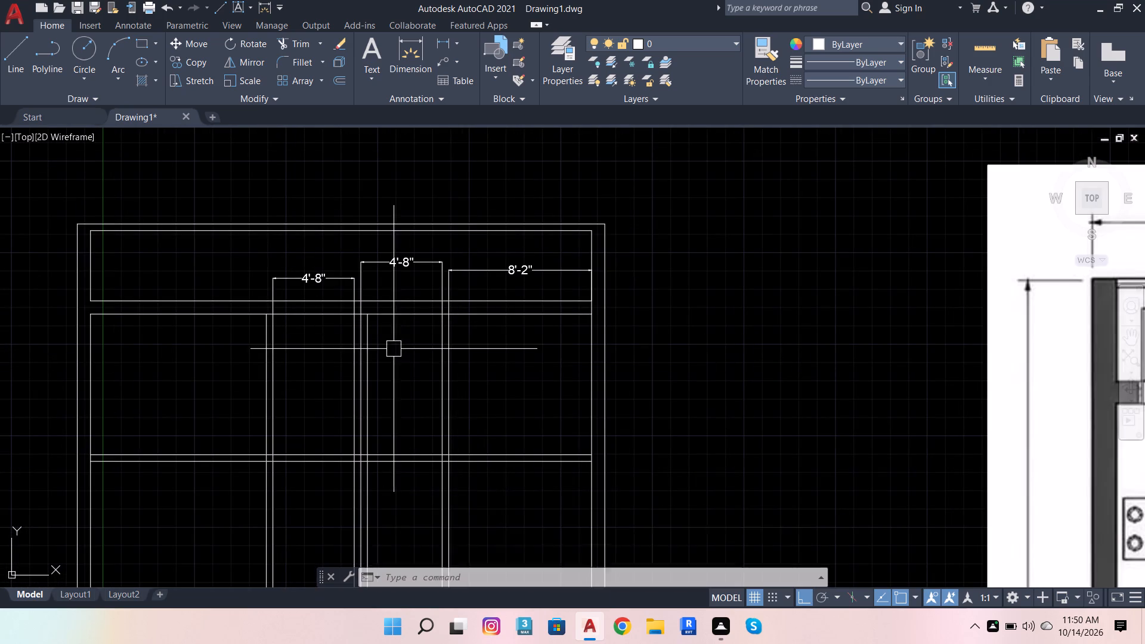
# Erase the extra line of the partition between the two toilets, on the second toilet's side.
pyautogui.scroll(1, 372, 333)
pyautogui.click(368, 323)
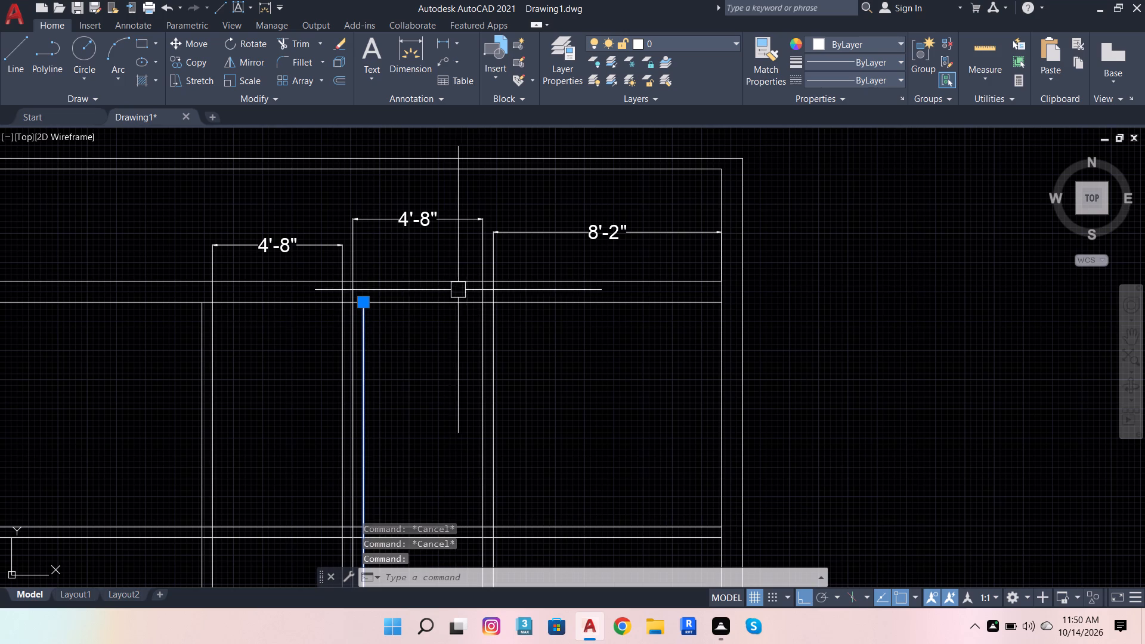
pyautogui.press('Delete')
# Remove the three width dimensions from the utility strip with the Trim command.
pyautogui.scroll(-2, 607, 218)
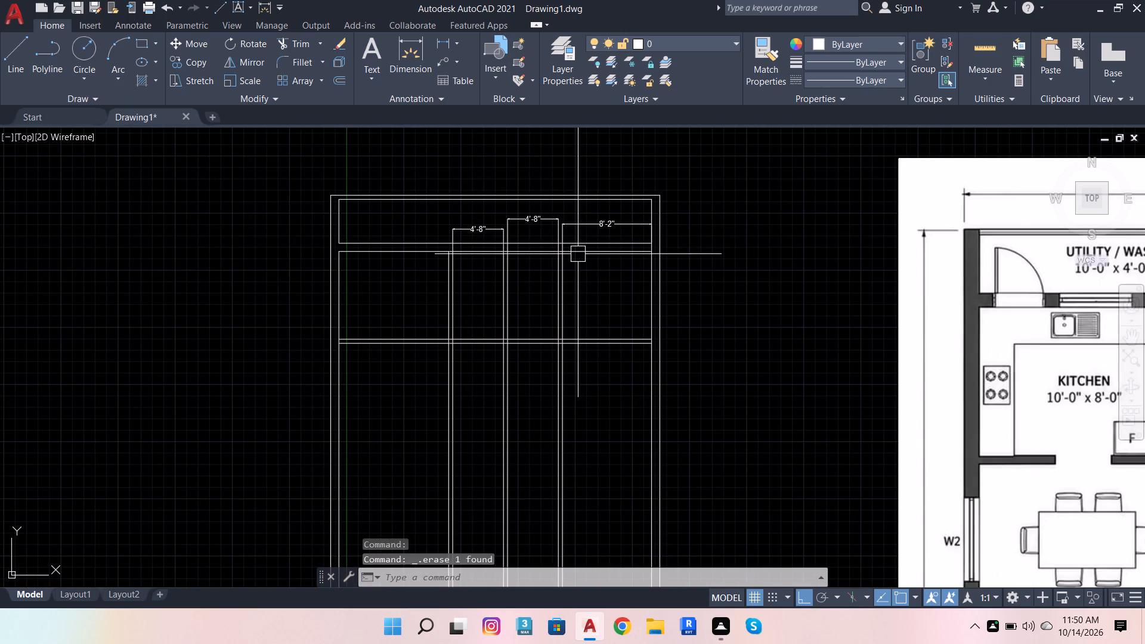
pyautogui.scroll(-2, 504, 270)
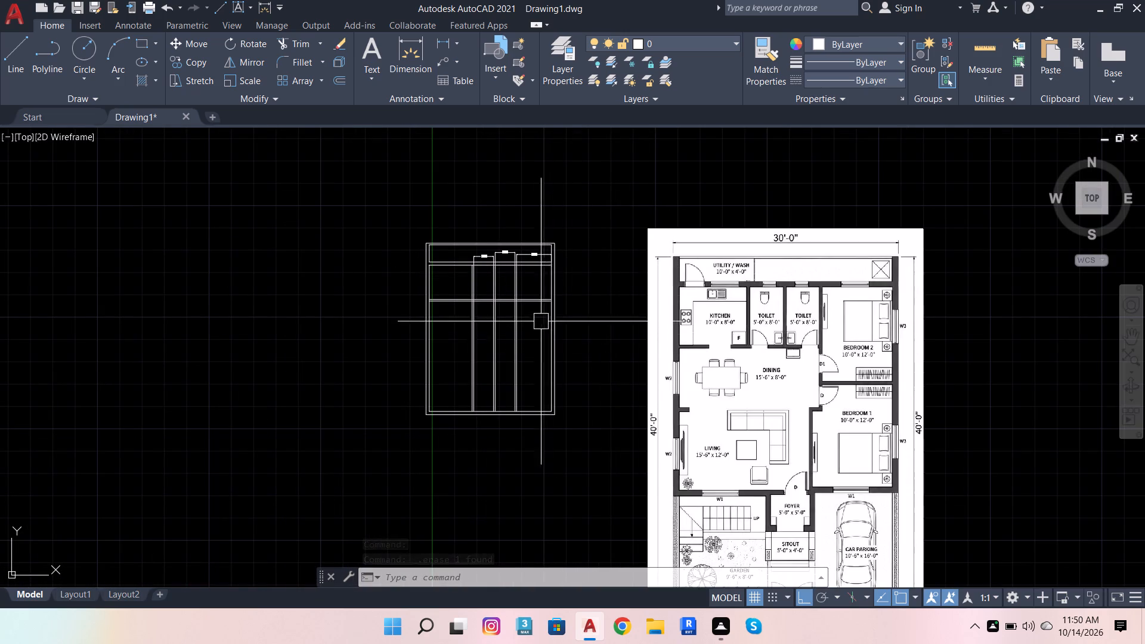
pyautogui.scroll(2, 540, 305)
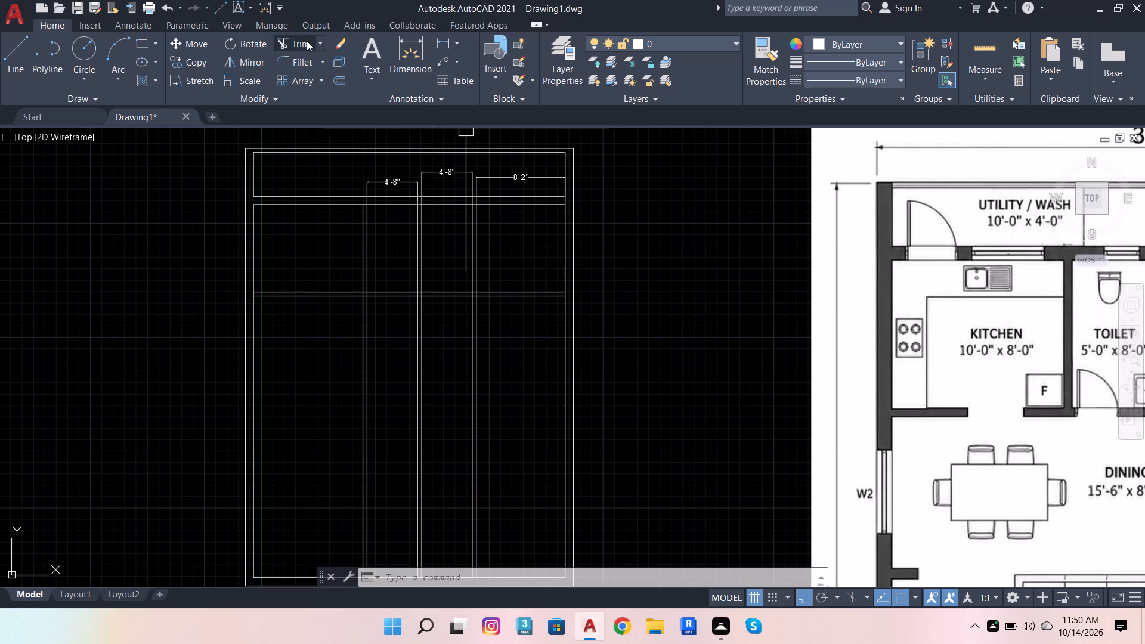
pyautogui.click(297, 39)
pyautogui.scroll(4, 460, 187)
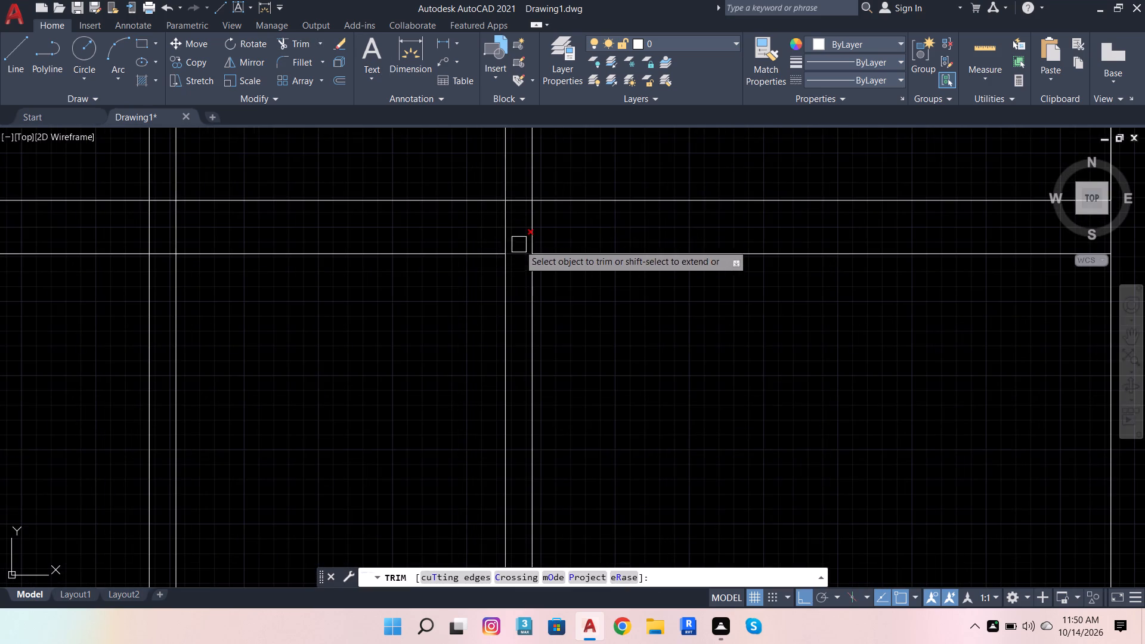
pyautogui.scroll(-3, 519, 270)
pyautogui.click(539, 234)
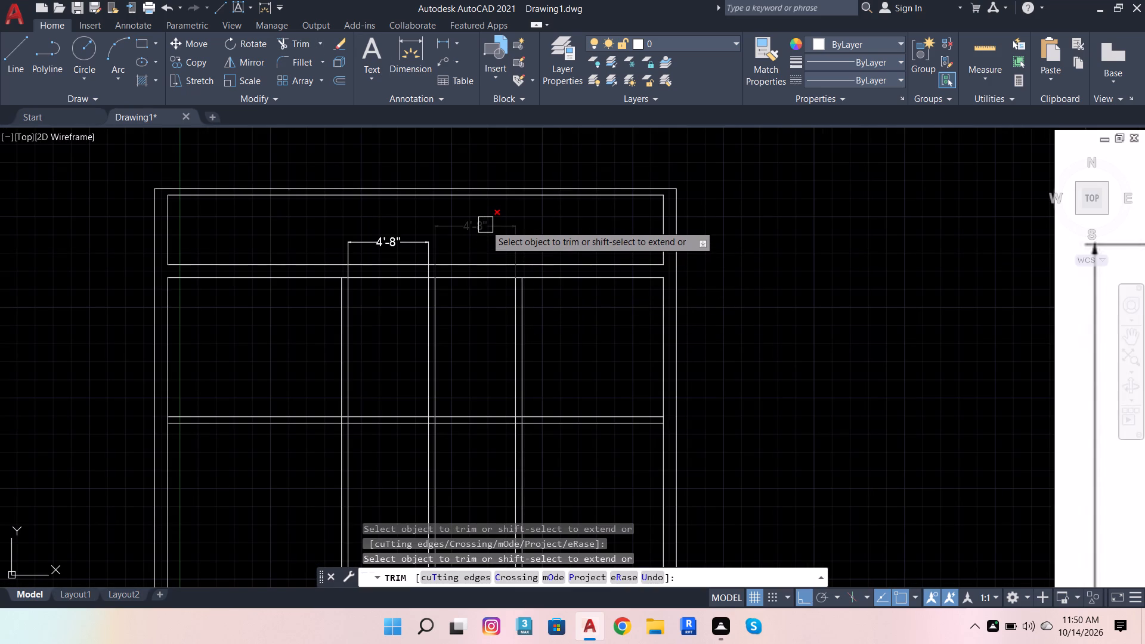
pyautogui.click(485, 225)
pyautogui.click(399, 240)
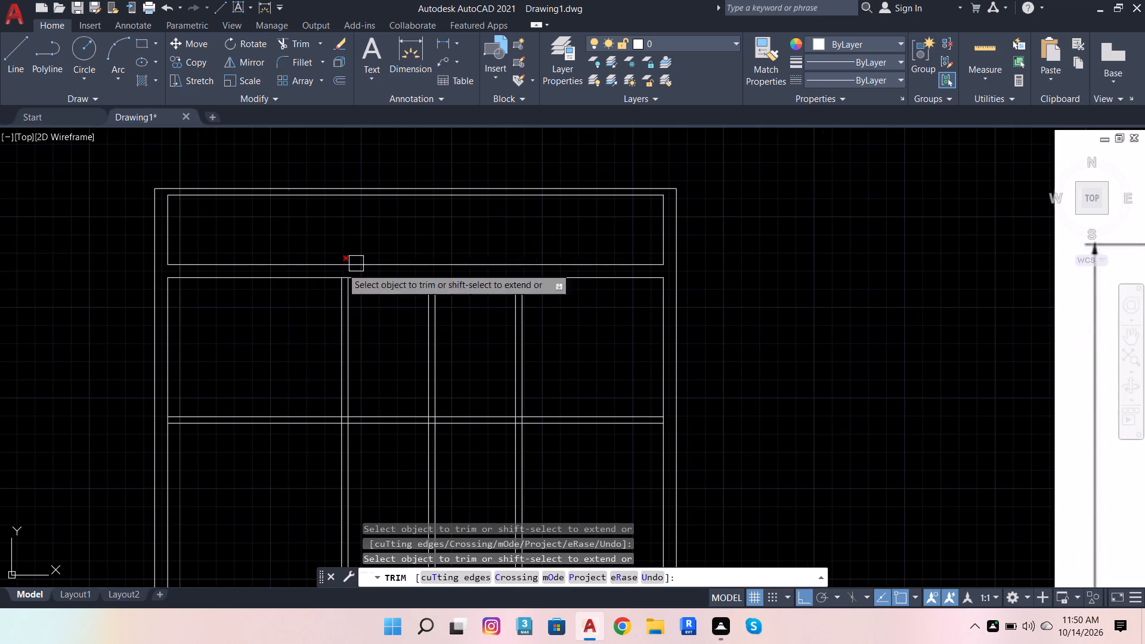
# Trim the utility wall's lower line between each pair of partition lines so the three partitions join the wall.
pyautogui.scroll(2, 291, 283)
pyautogui.scroll(3, 460, 267)
pyautogui.click(335, 268)
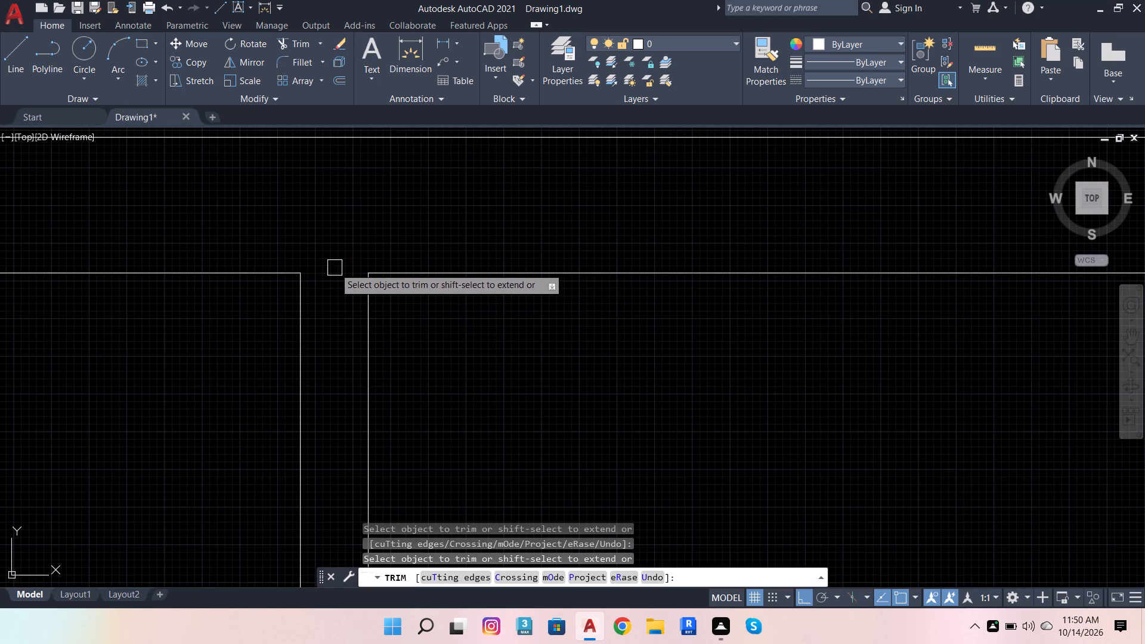
pyautogui.scroll(-4, 340, 280)
pyautogui.scroll(3, 477, 264)
pyautogui.click(466, 322)
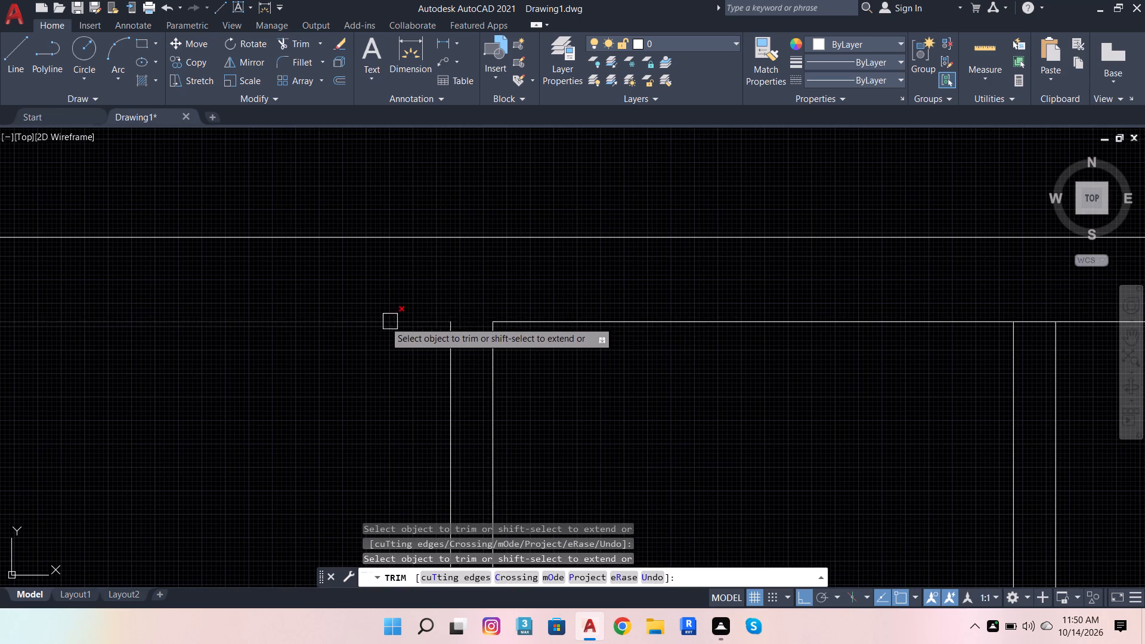
pyautogui.scroll(-2, 370, 321)
pyautogui.scroll(3, 663, 323)
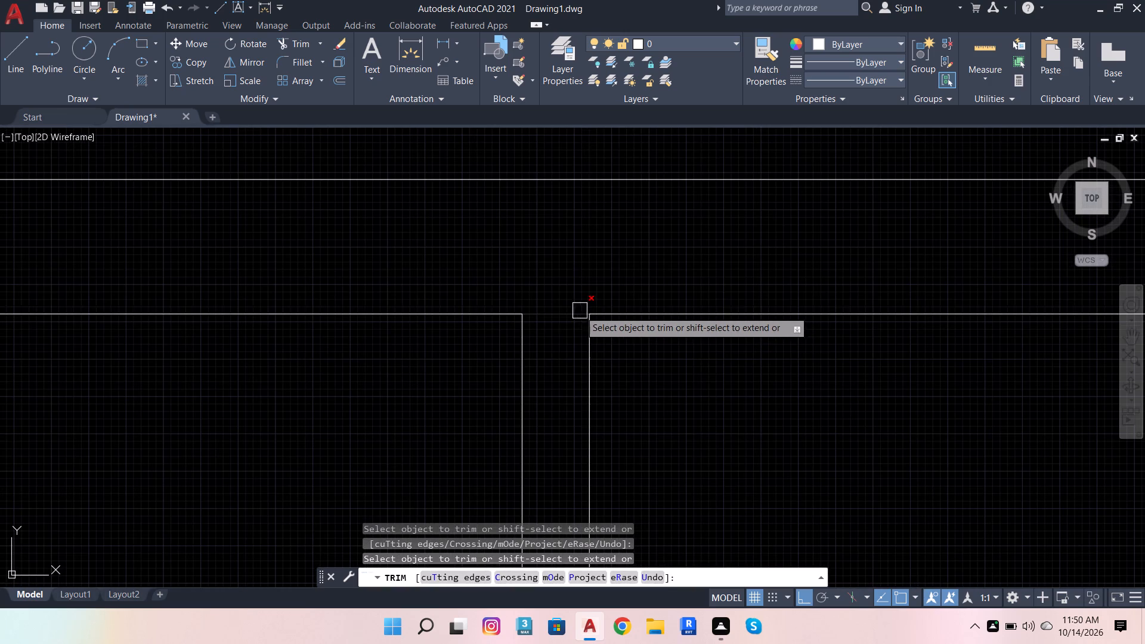
pyautogui.click(567, 311)
pyautogui.scroll(-5, 618, 270)
# Trim off all partition lines below the kitchen and toilets' lower wall with a fence.
pyautogui.click(651, 470)
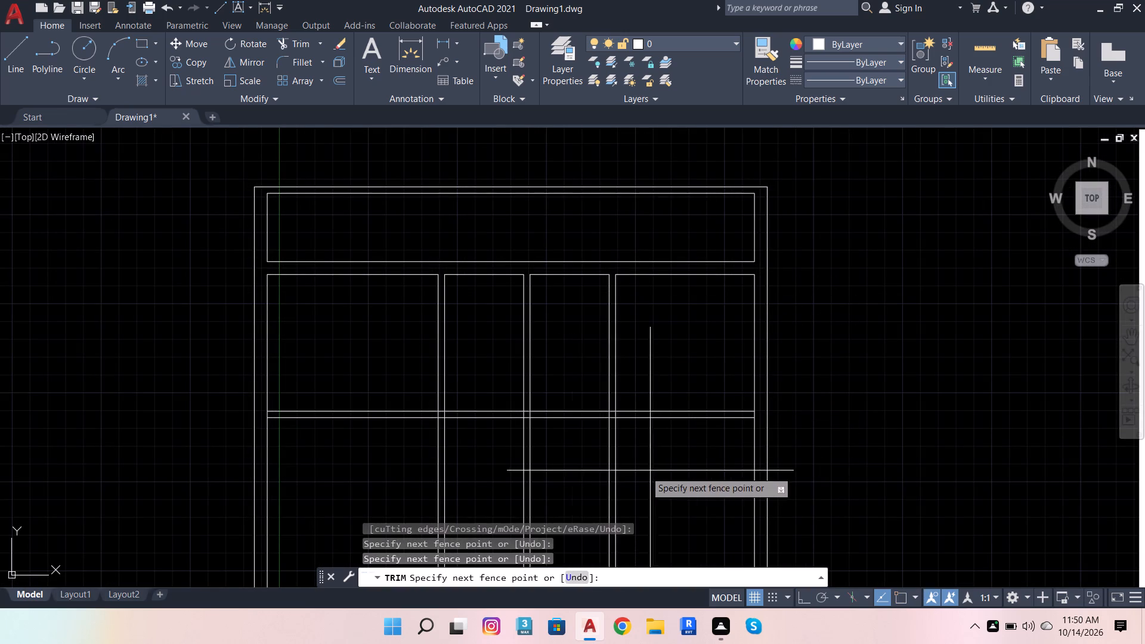
pyautogui.click(400, 478)
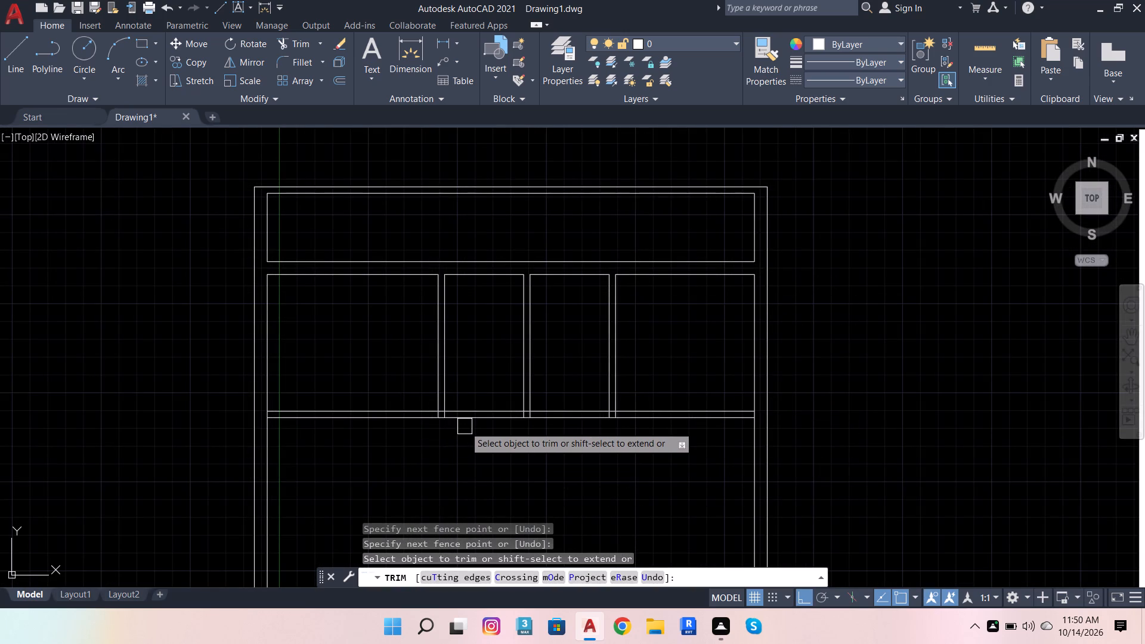
# Trim the partition line ends out of the lower wall's thickness with a fence across the kitchen and toilet partitions.
pyautogui.scroll(-2, 414, 454)
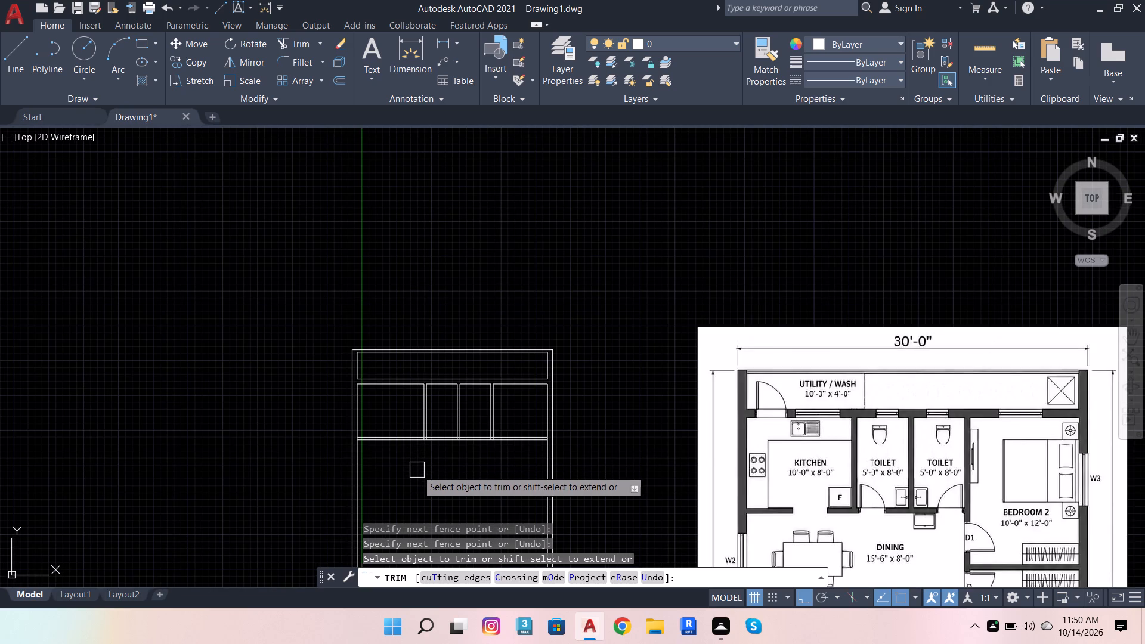
pyautogui.scroll(2, 417, 470)
pyautogui.scroll(3, 469, 366)
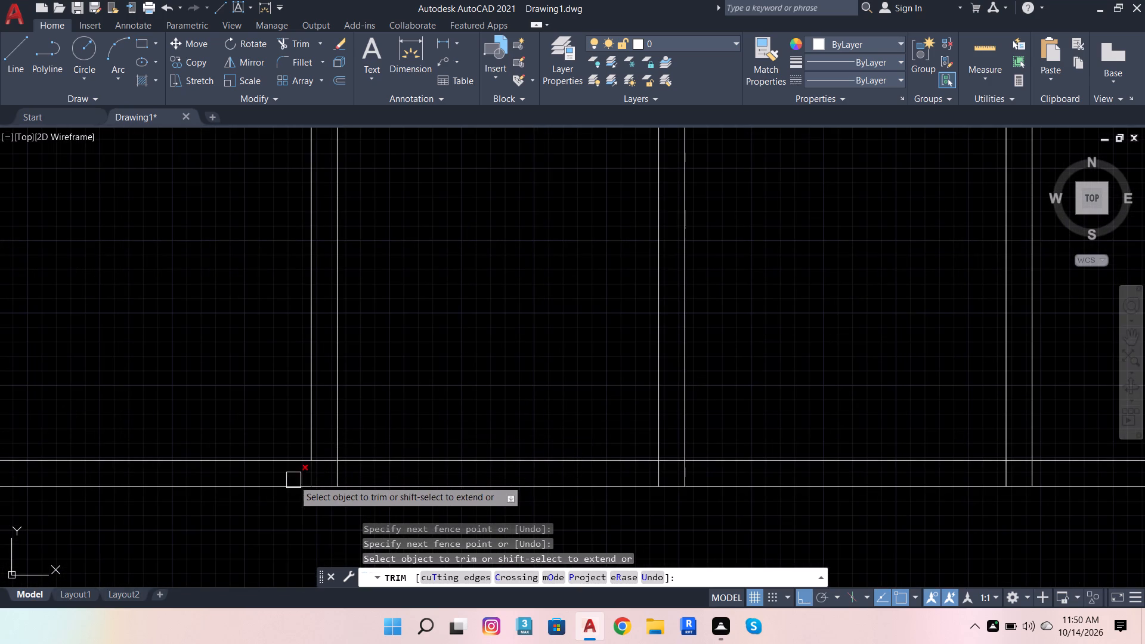
pyautogui.click(286, 475)
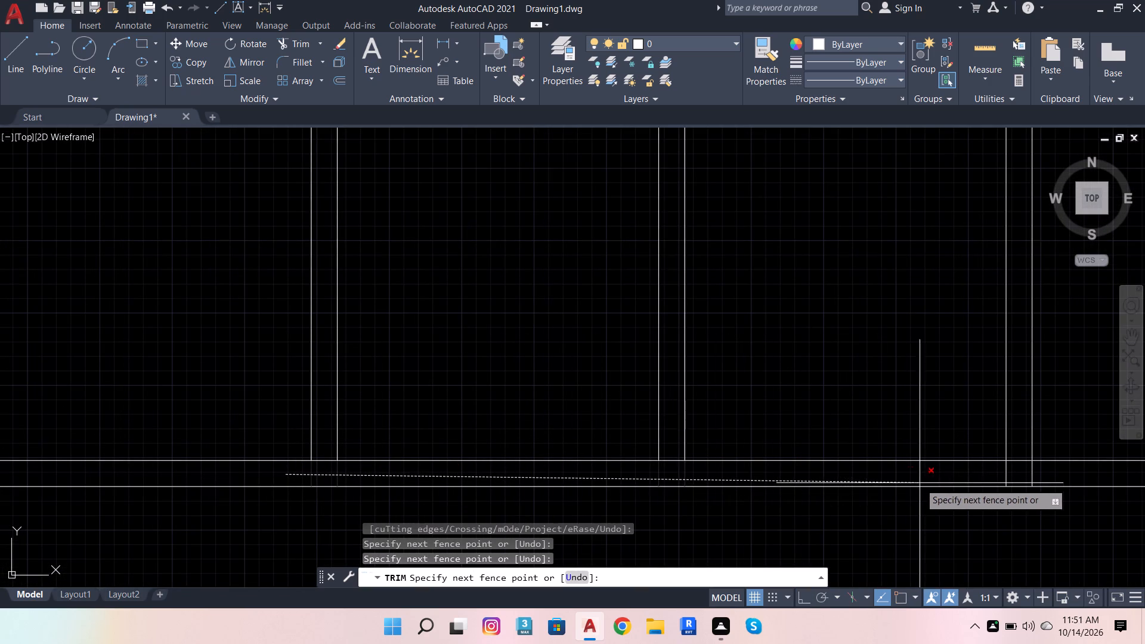
pyautogui.click(1011, 475)
# Trim the left outer wall's inner line at the kitchen wall junction, and clear the wall line inside the rightmost toilet partition.
pyautogui.scroll(-3, 791, 473)
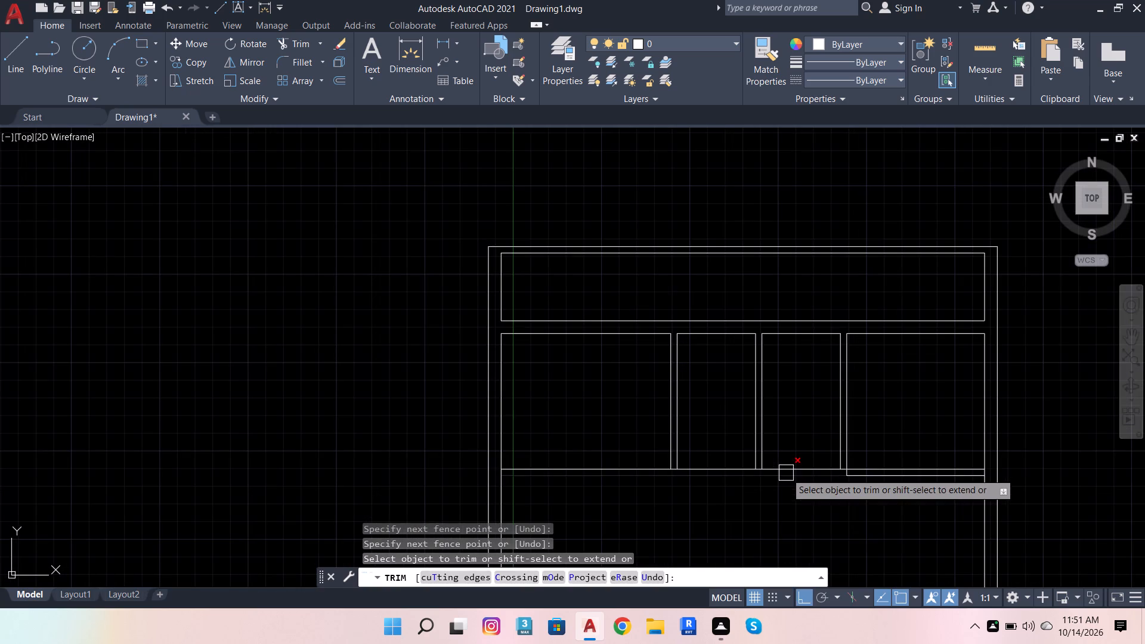
pyautogui.scroll(-2, 529, 384)
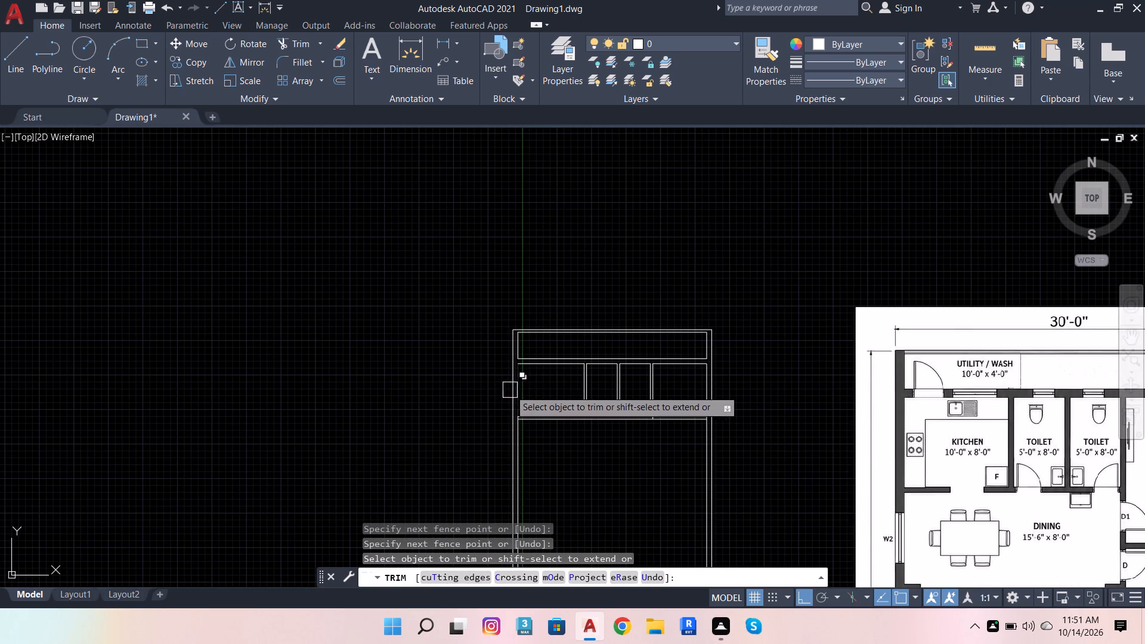
pyautogui.scroll(5, 526, 417)
pyautogui.click(405, 428)
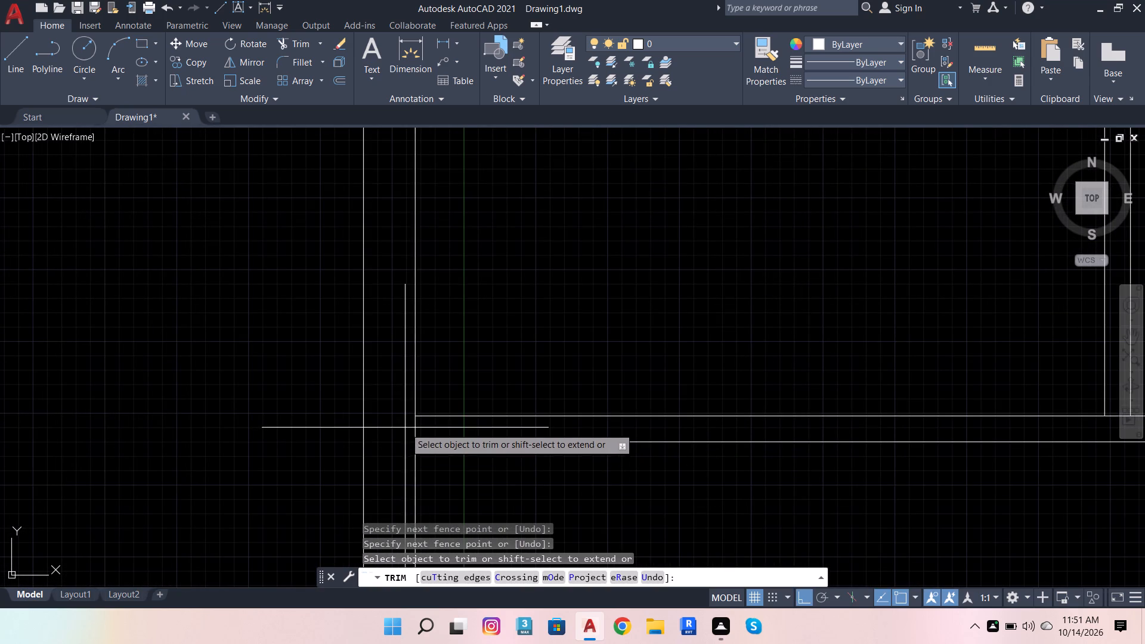
pyautogui.click(437, 430)
pyautogui.scroll(-4, 317, 451)
pyautogui.scroll(1, 578, 455)
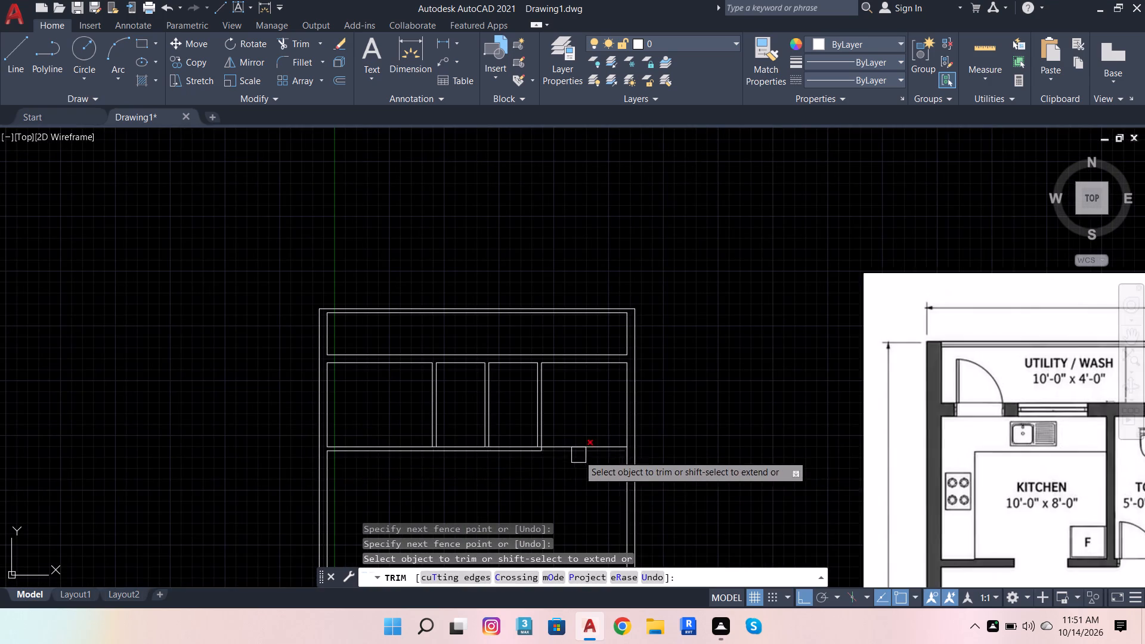
pyautogui.scroll(2, 578, 455)
pyautogui.scroll(2, 424, 418)
pyautogui.click(413, 434)
pyautogui.scroll(-2, 496, 369)
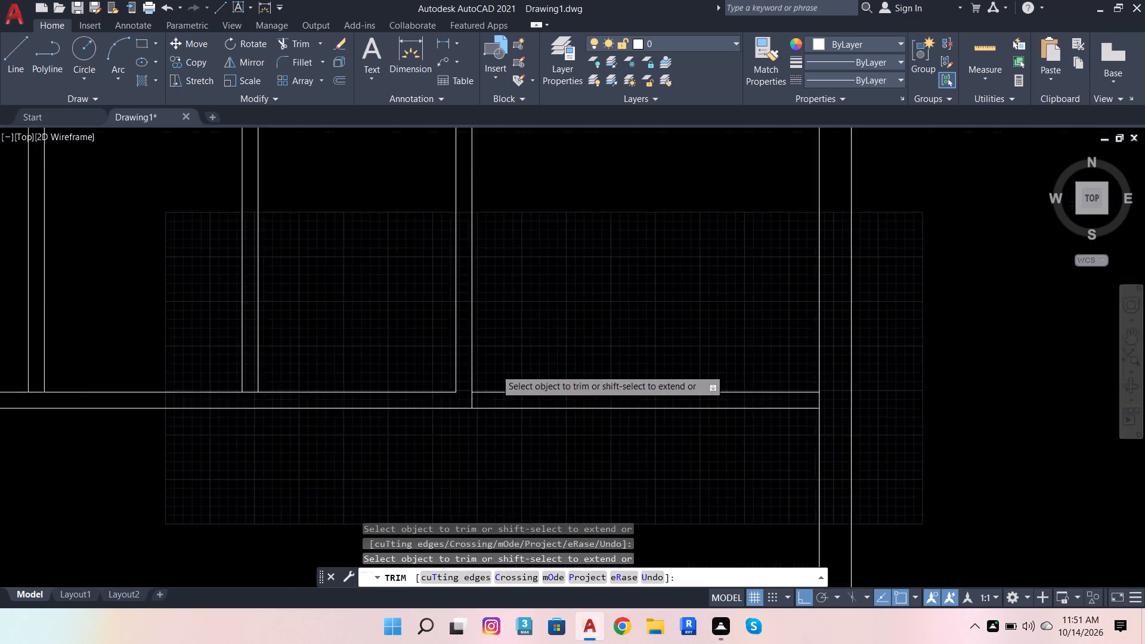
pyautogui.scroll(-1, 496, 370)
pyautogui.scroll(-1, 398, 418)
pyautogui.press('Escape')
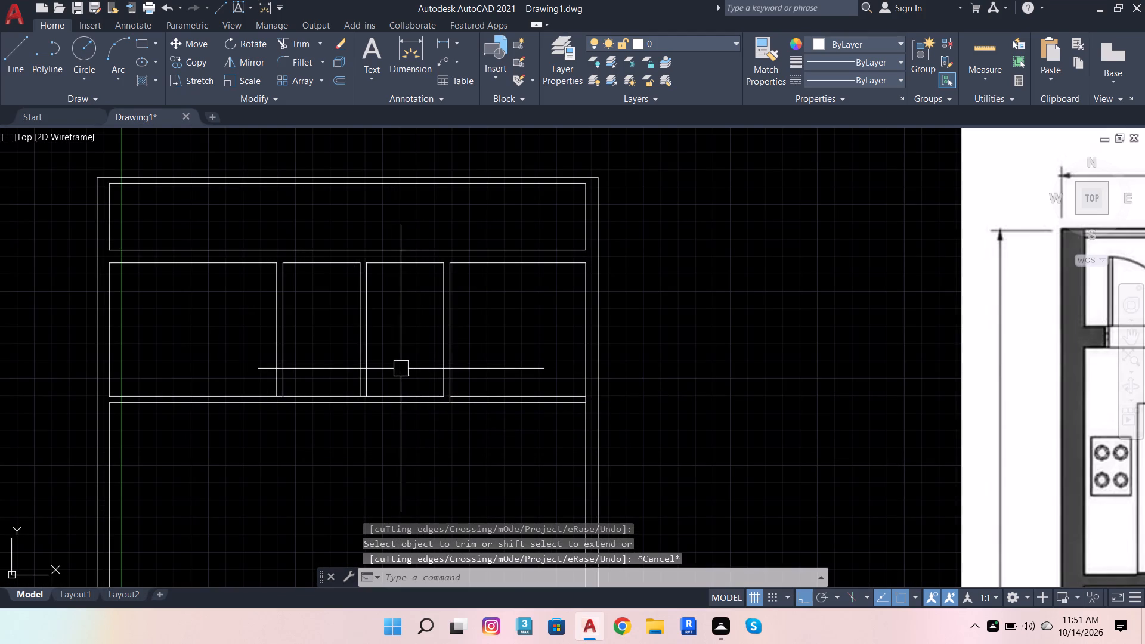
# Offset the upper wall line of bedroom 2 downward by 12'.
pyautogui.scroll(-2, 398, 369)
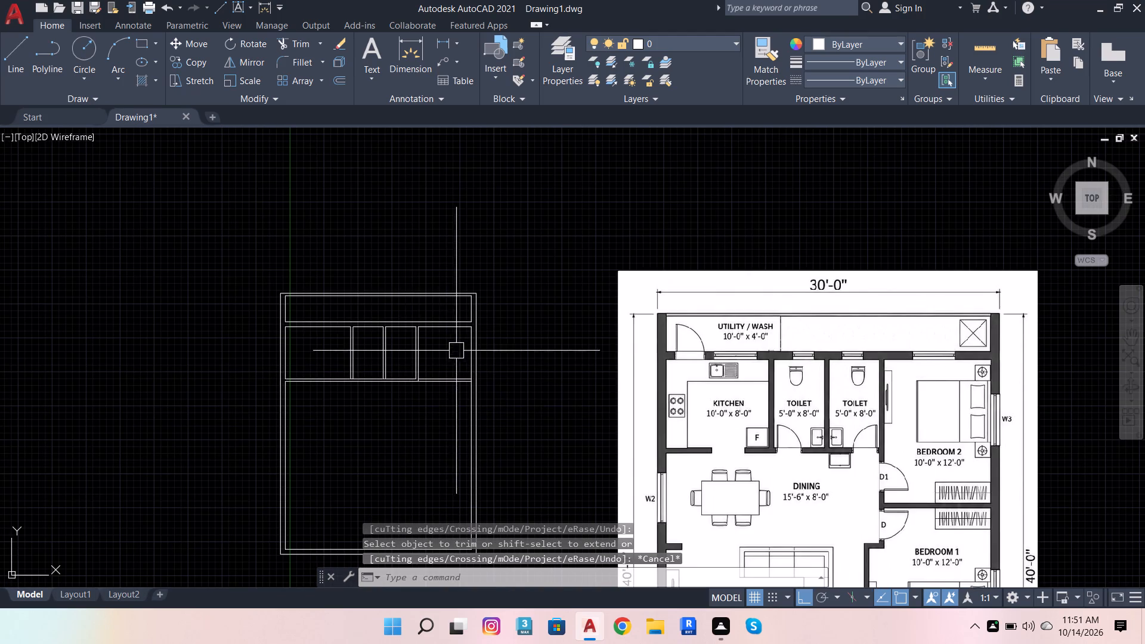
pyautogui.scroll(1, 456, 333)
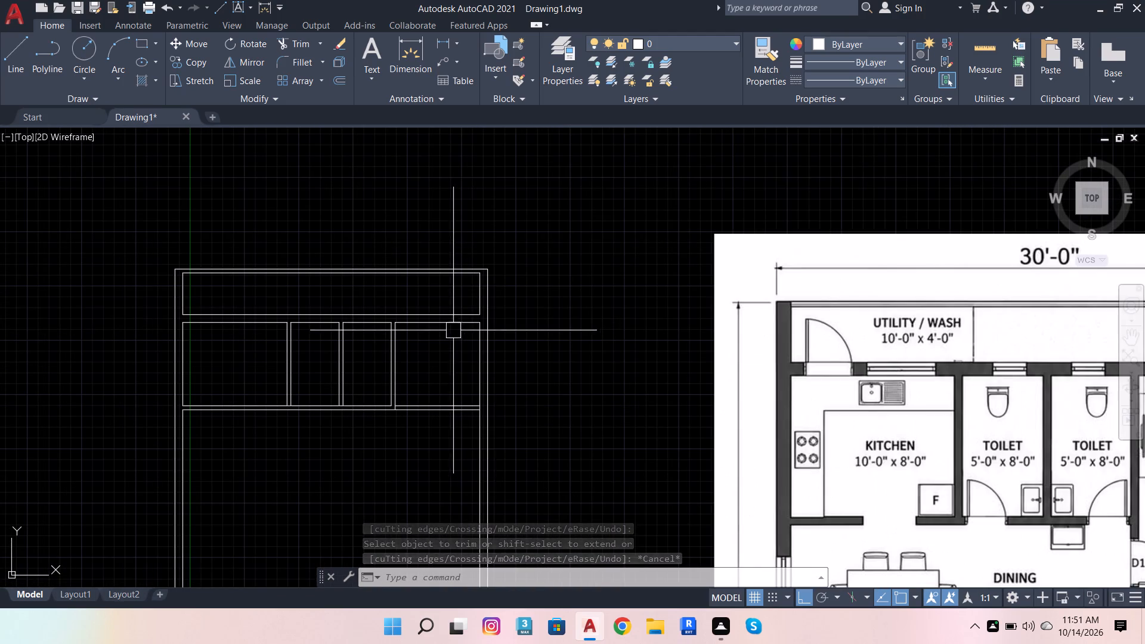
pyautogui.click(452, 327)
pyautogui.click(336, 75)
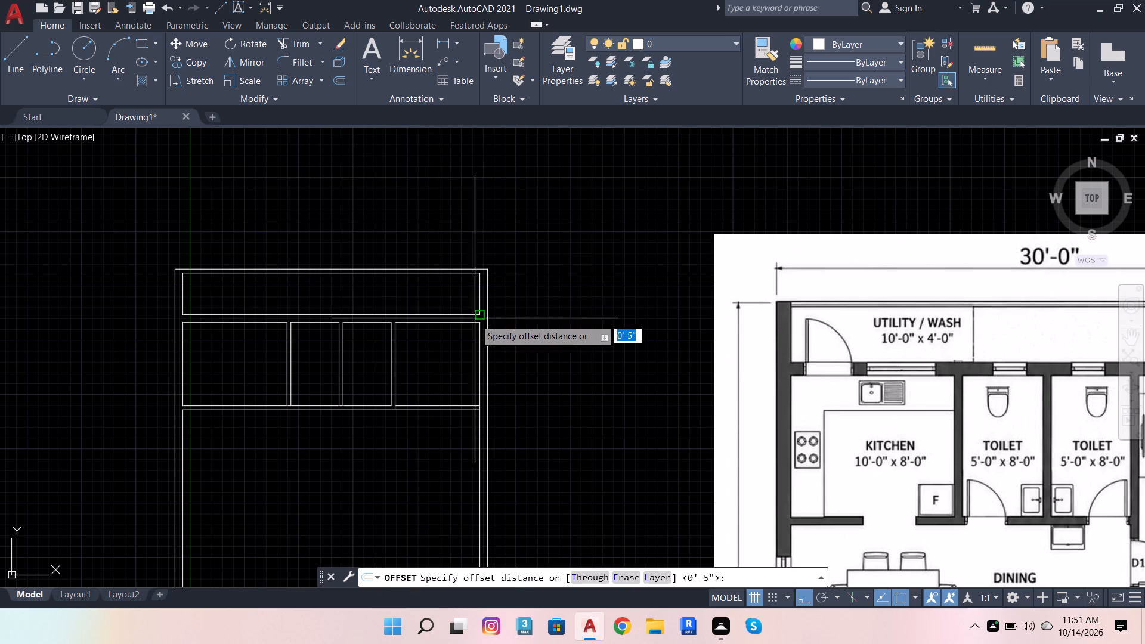
pyautogui.click(476, 323)
pyautogui.write("12'")
pyautogui.press('Return')
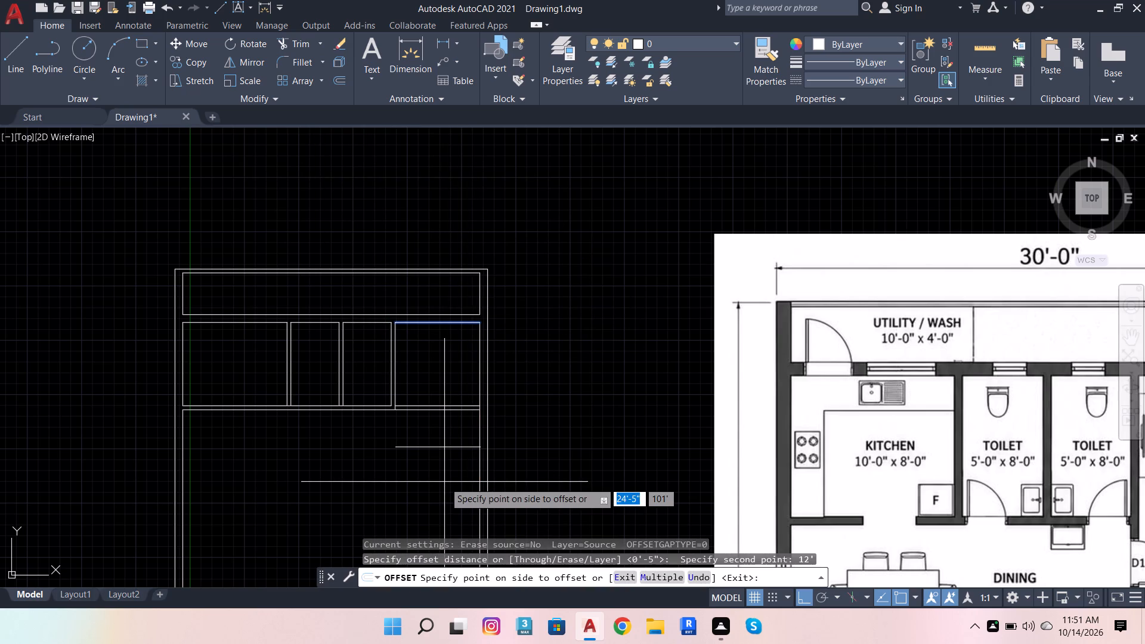
pyautogui.click(444, 482)
# Offset the new bedroom 2 lower line downward by 4.5 to give the wall its thickness.
pyautogui.click(335, 78)
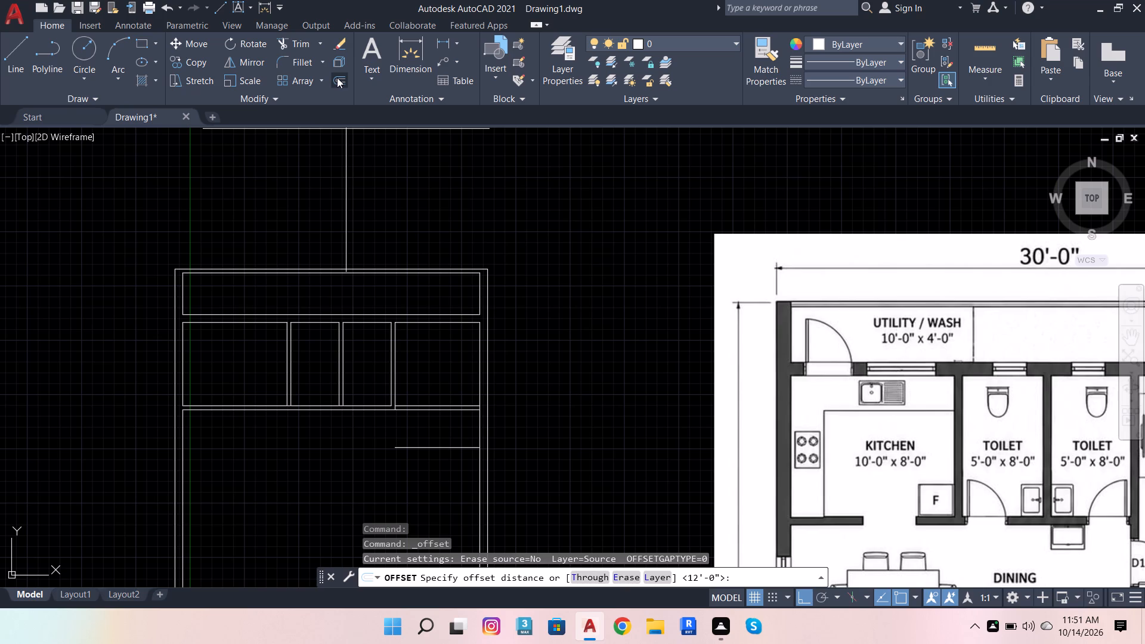
pyautogui.scroll(-1, 426, 432)
pyautogui.scroll(1, 426, 435)
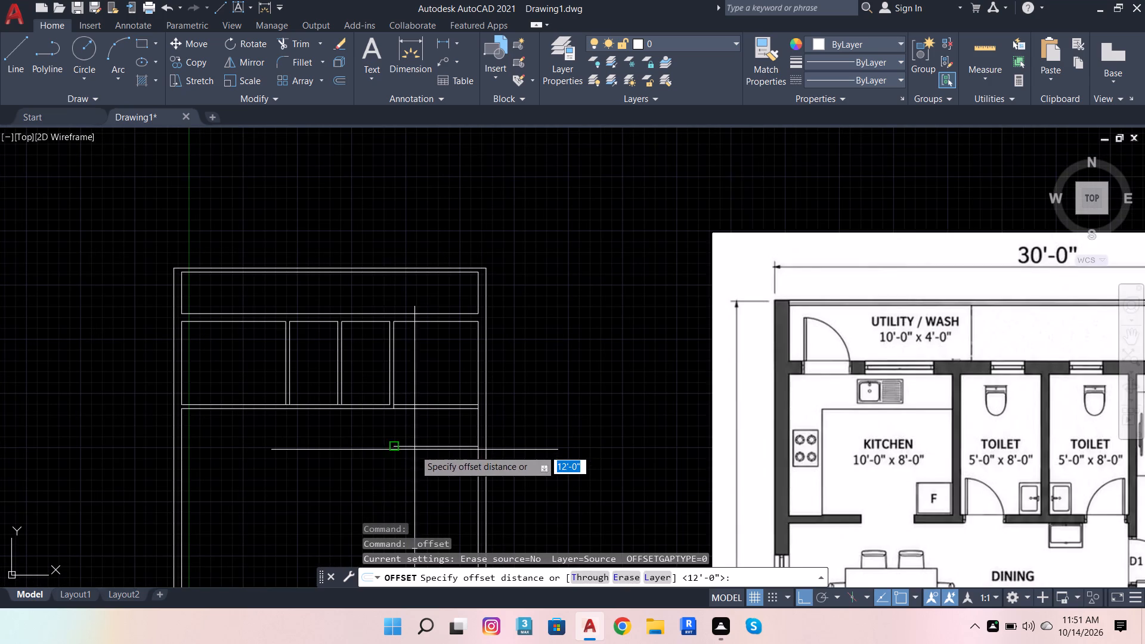
pyautogui.click(410, 450)
pyautogui.write('4.5')
pyautogui.press('Return')
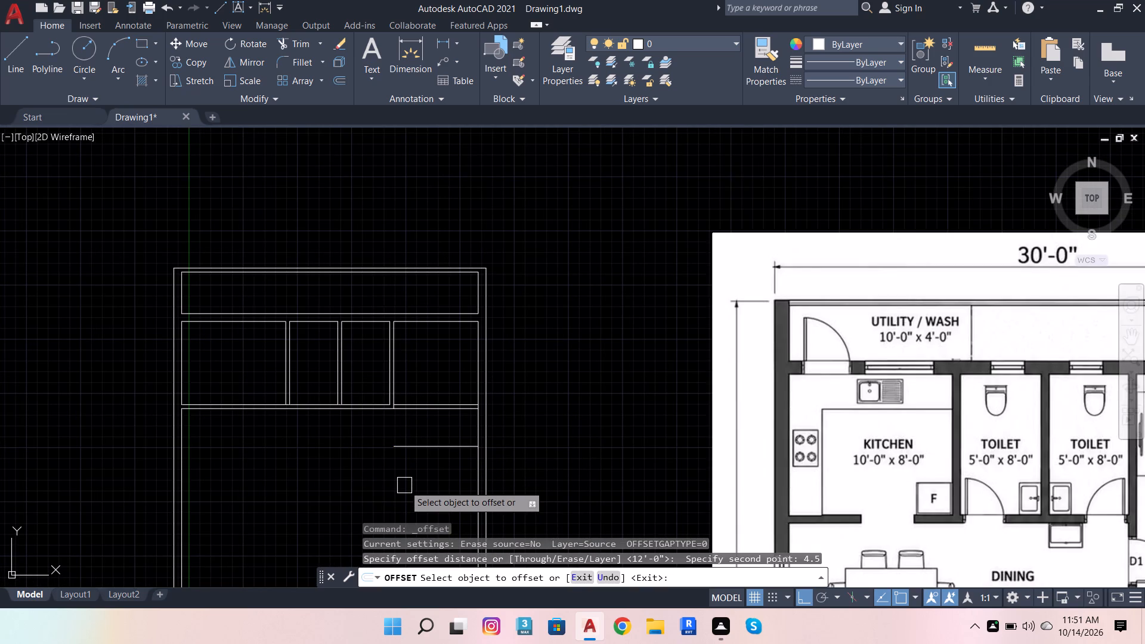
pyautogui.click(416, 446)
pyautogui.click(403, 488)
pyautogui.scroll(-2, 397, 352)
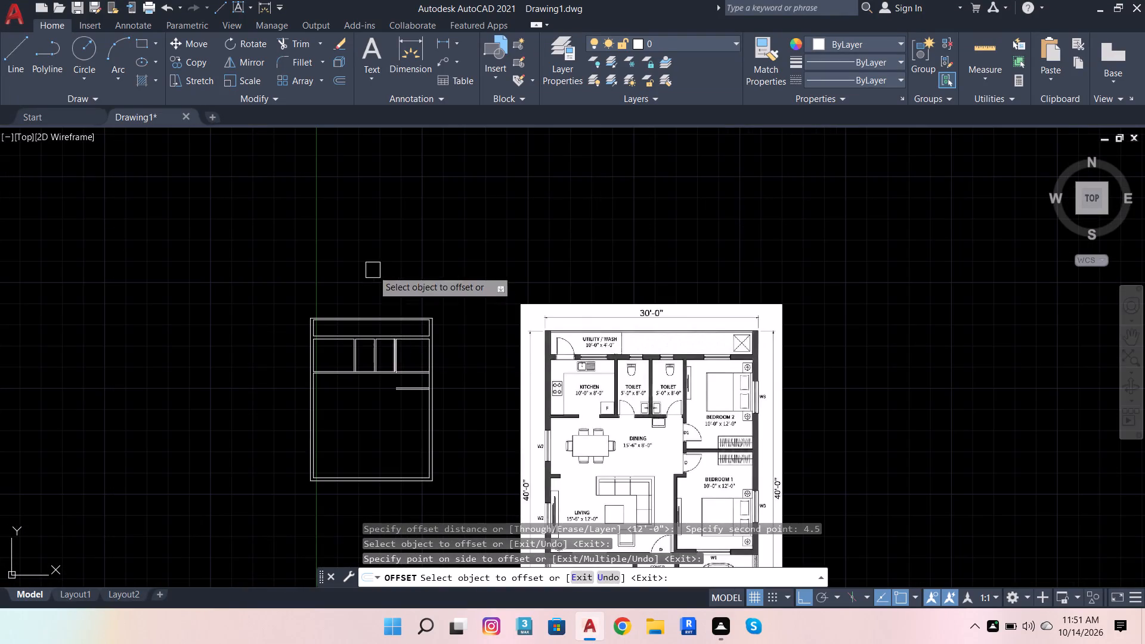
# Extend both lines of the partition between the toilet and bedroom 2 downward past the toilets' lower wall.
pyautogui.click(295, 48)
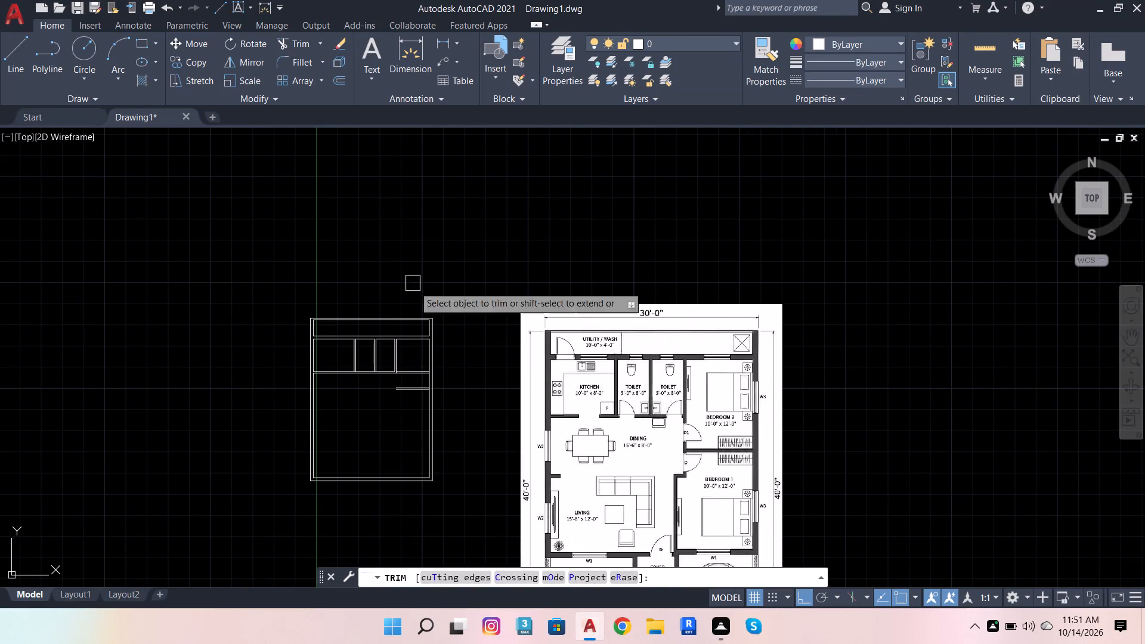
pyautogui.scroll(1, 453, 423)
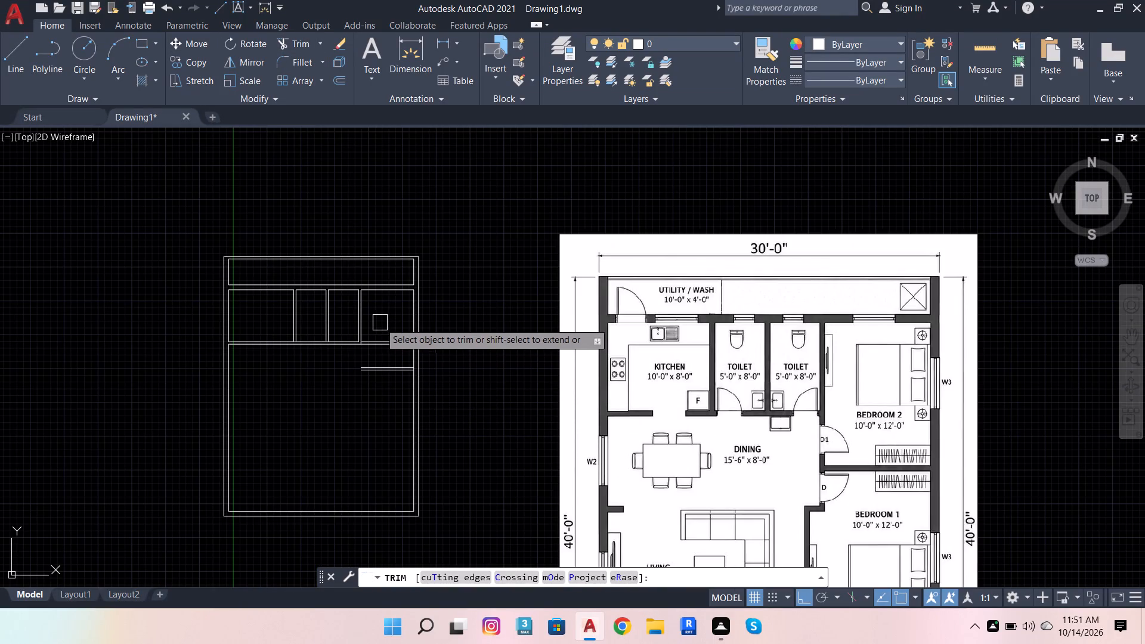
pyautogui.keyDown('shift'); pyautogui.click(368, 327); pyautogui.keyUp('shift')
pyautogui.keyDown('shift'); pyautogui.click(352, 323); pyautogui.keyUp('shift')
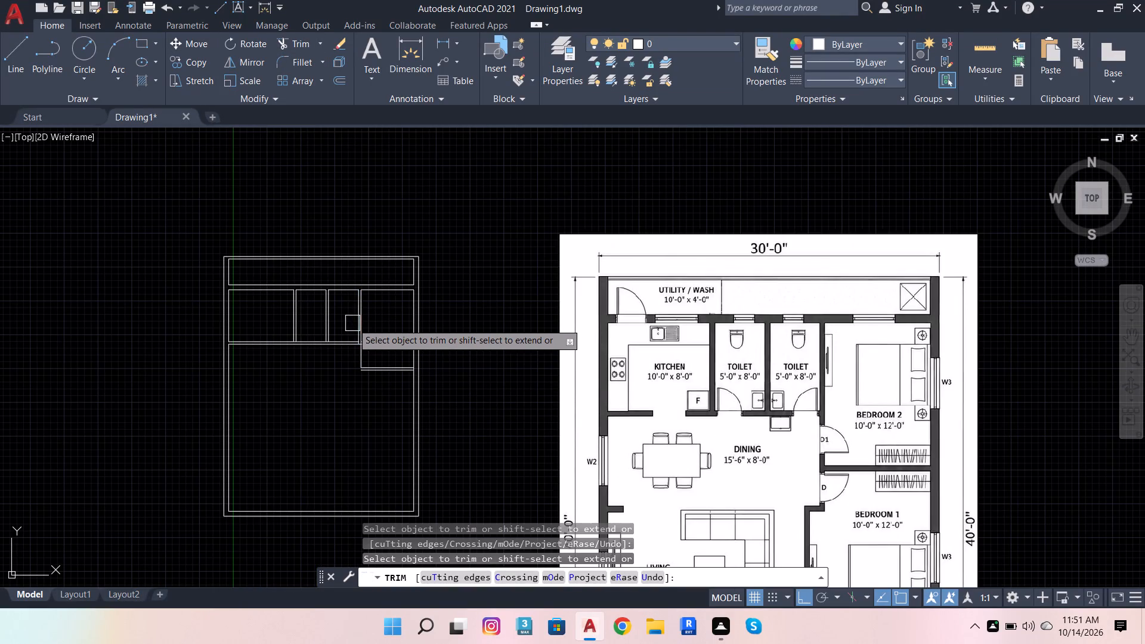
pyautogui.keyDown('shift'); pyautogui.click(352, 327); pyautogui.keyUp('shift')
# Extend bedroom 2's outer lower wall line to the partition, then trim the outer wall junction and the partition line below the corner.
pyautogui.keyDown('shift'); pyautogui.scroll(1, 372, 385); pyautogui.keyUp('shift')
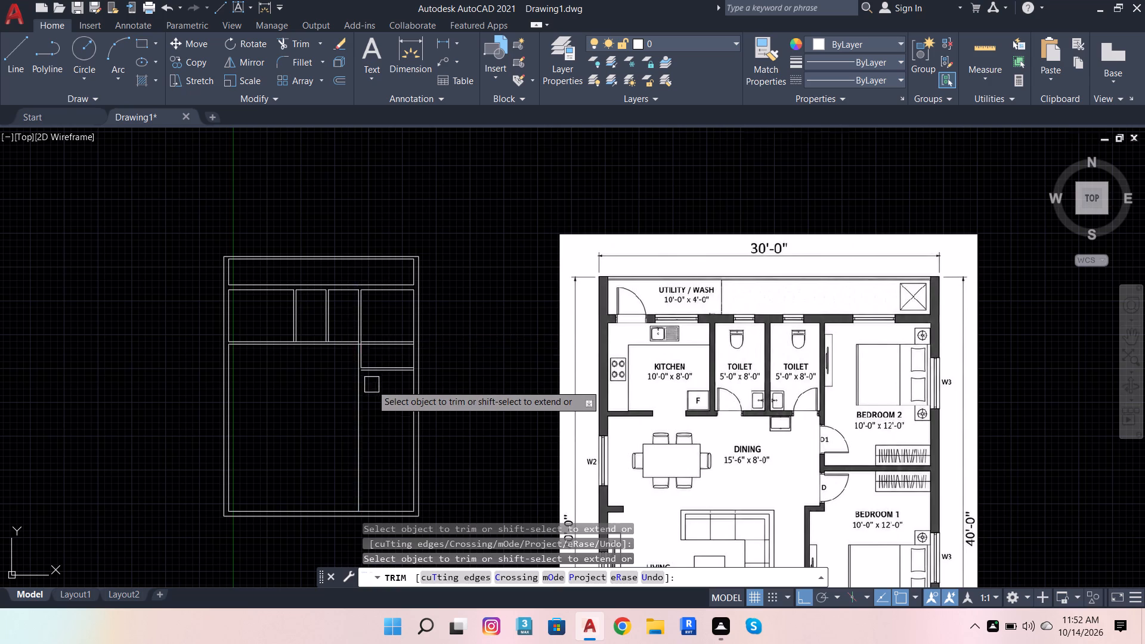
pyautogui.keyDown('shift'); pyautogui.scroll(3, 372, 385); pyautogui.keyUp('shift')
pyautogui.keyDown('shift'); pyautogui.click(352, 299); pyautogui.keyUp('shift')
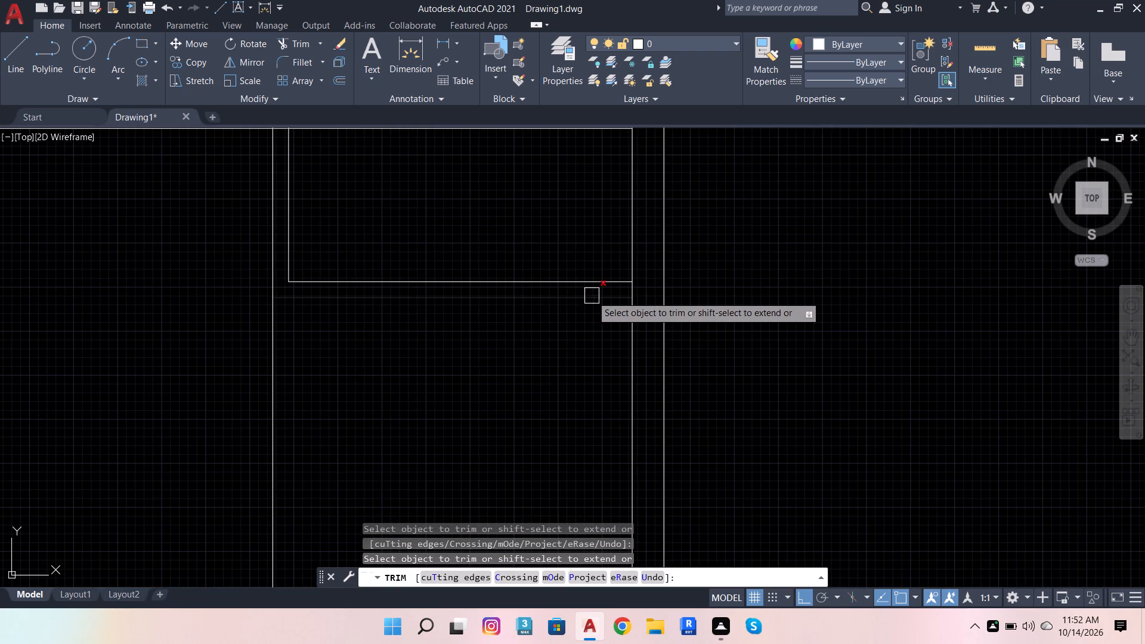
pyautogui.scroll(2, 639, 291)
pyautogui.click(624, 284)
pyautogui.scroll(-3, 649, 290)
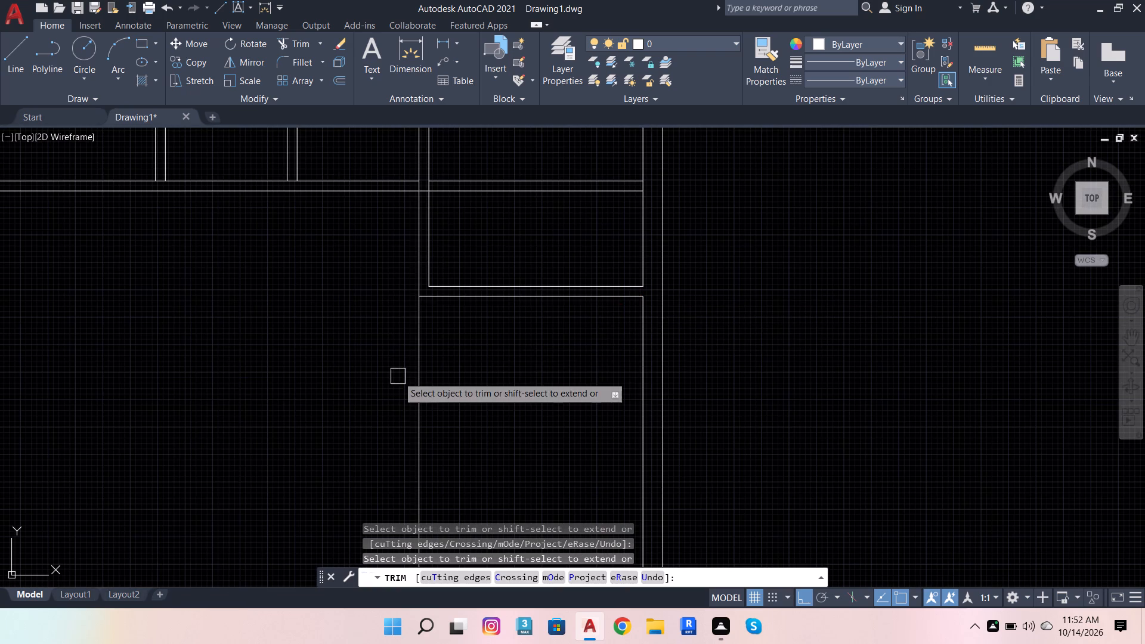
pyautogui.click(425, 360)
pyautogui.scroll(-4, 466, 364)
# Trim the lines inside the junctions of the toilets' lower wall with the bedroom 2 partition and the right outer wall.
pyautogui.scroll(6, 457, 339)
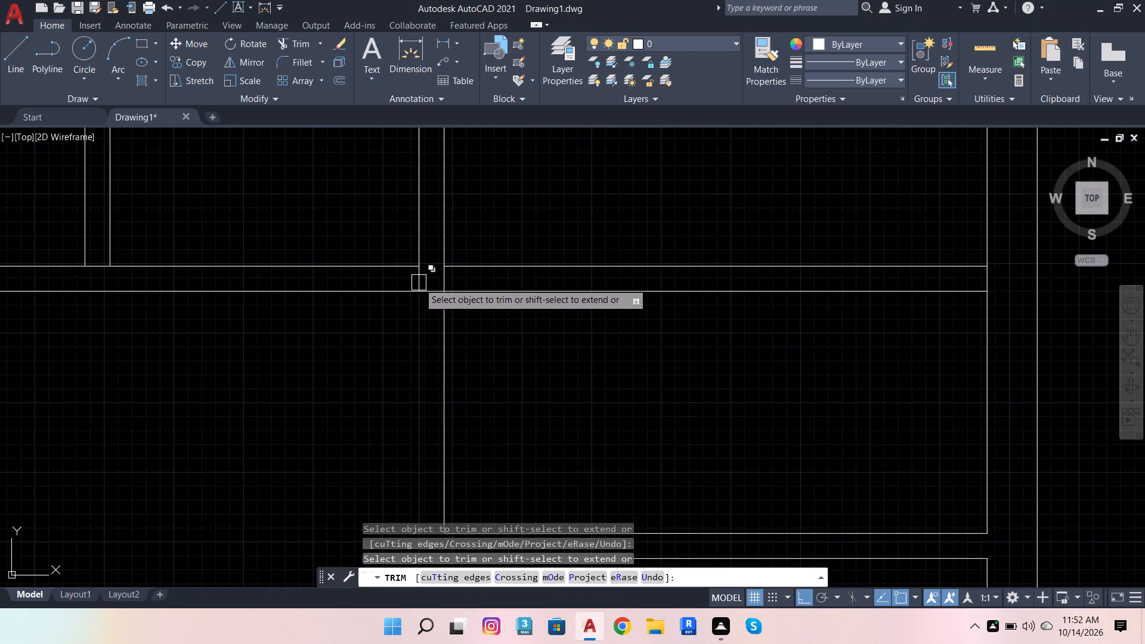
pyautogui.scroll(2, 419, 279)
pyautogui.click(419, 279)
pyautogui.click(494, 284)
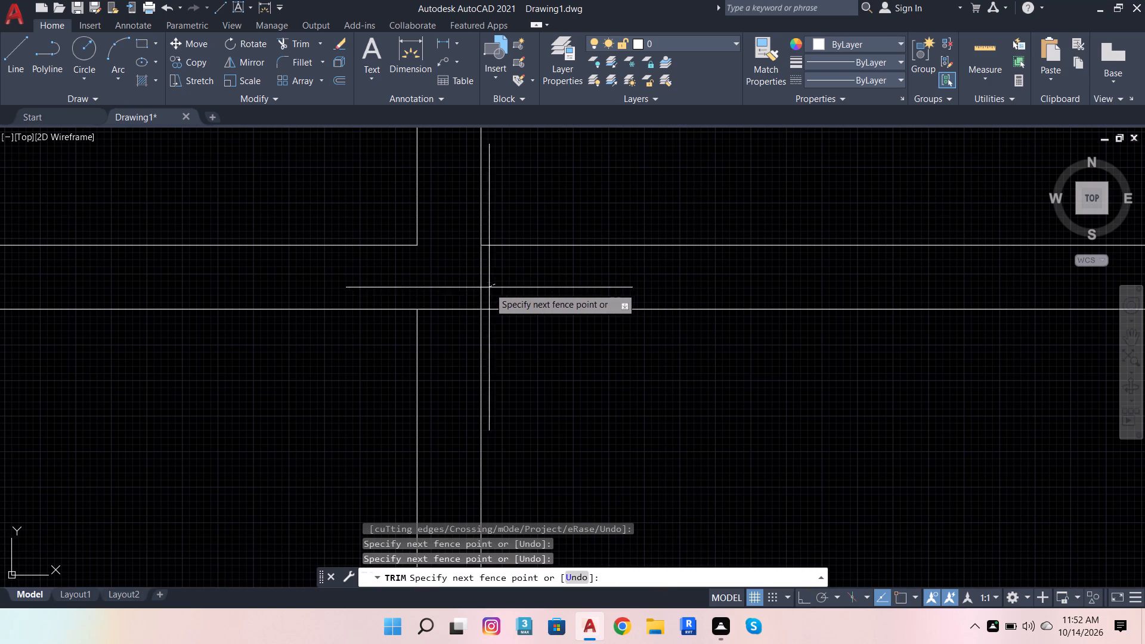
pyautogui.click(474, 290)
pyautogui.click(462, 311)
pyautogui.scroll(-5, 512, 275)
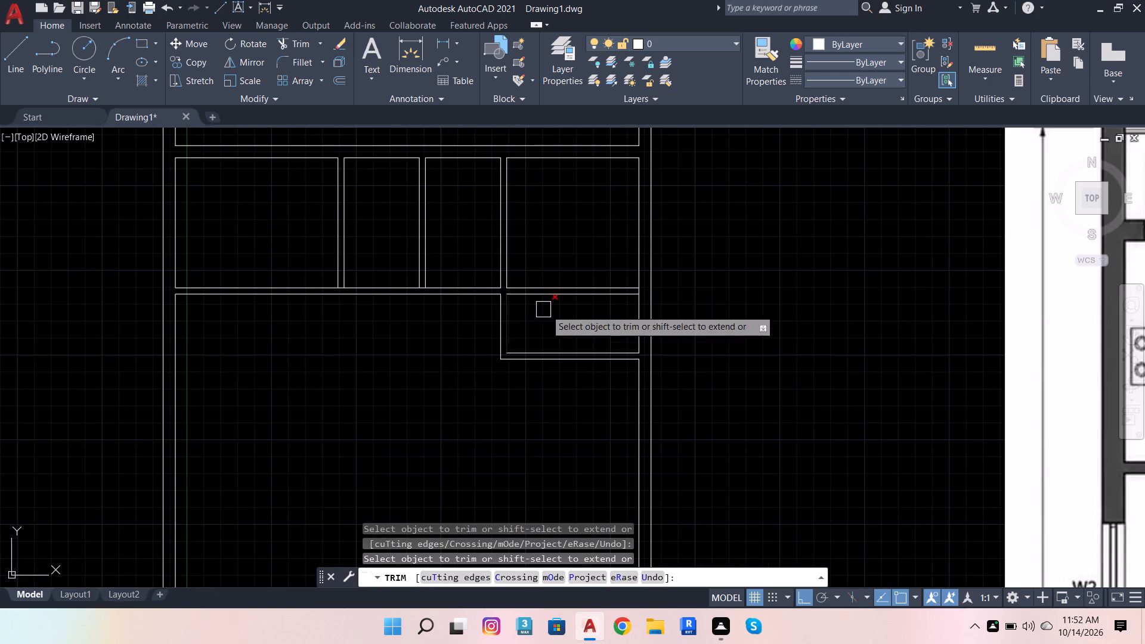
pyautogui.scroll(3, 638, 292)
pyautogui.click(644, 283)
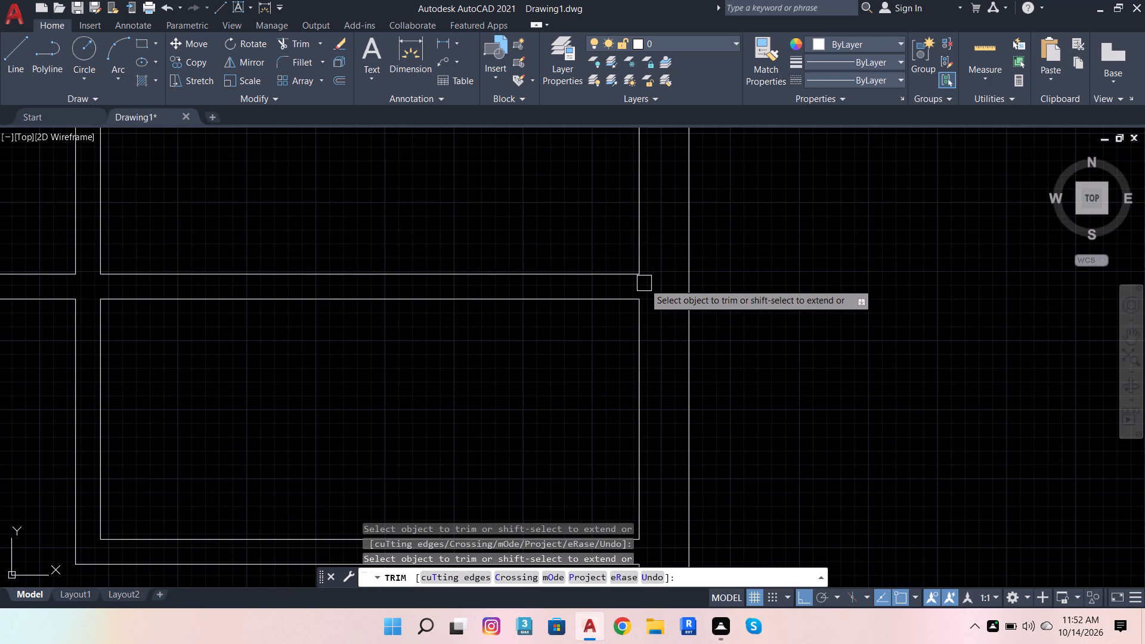
# Trim away the two leftover horizontal wall lines crossing bedroom 2.
pyautogui.scroll(-4, 662, 309)
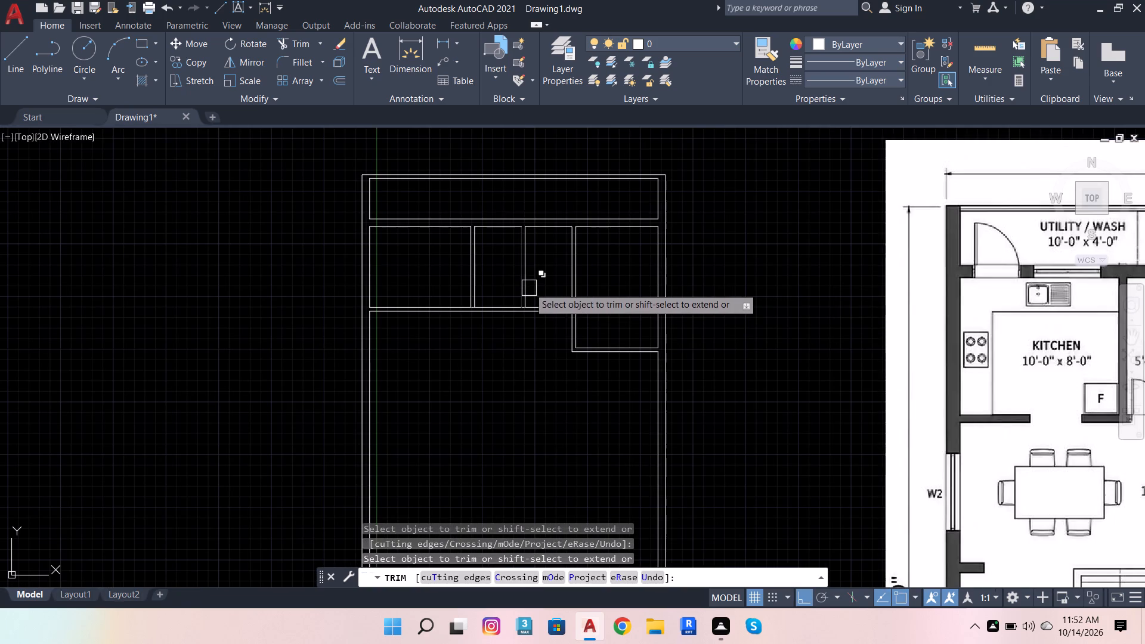
pyautogui.scroll(2, 633, 308)
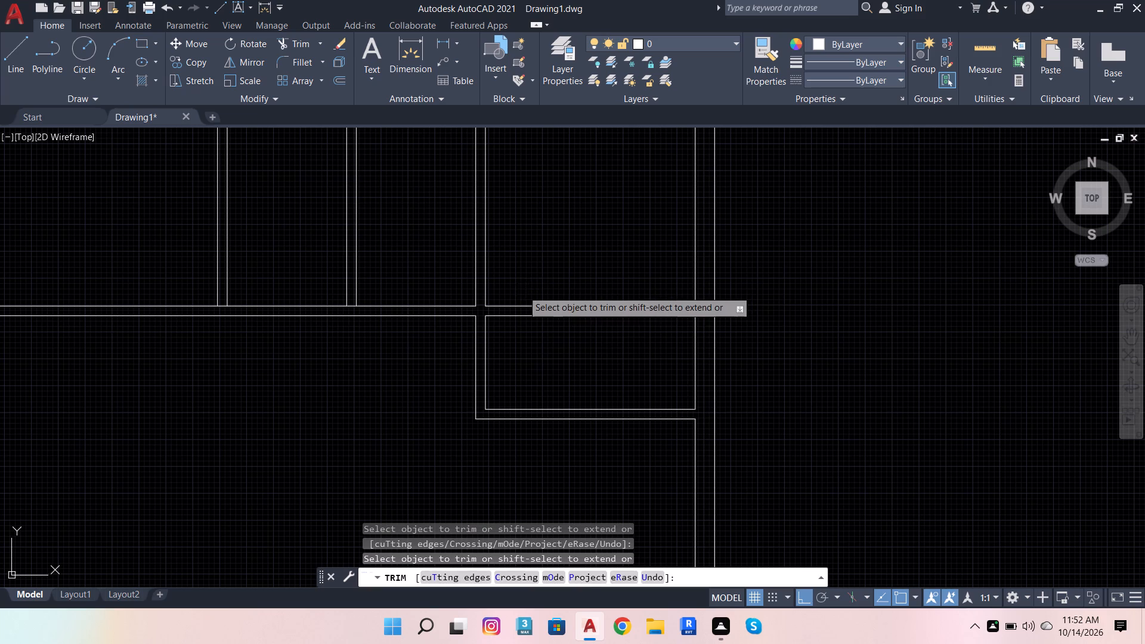
pyautogui.click(522, 290)
pyautogui.click(538, 348)
pyautogui.press('Escape')
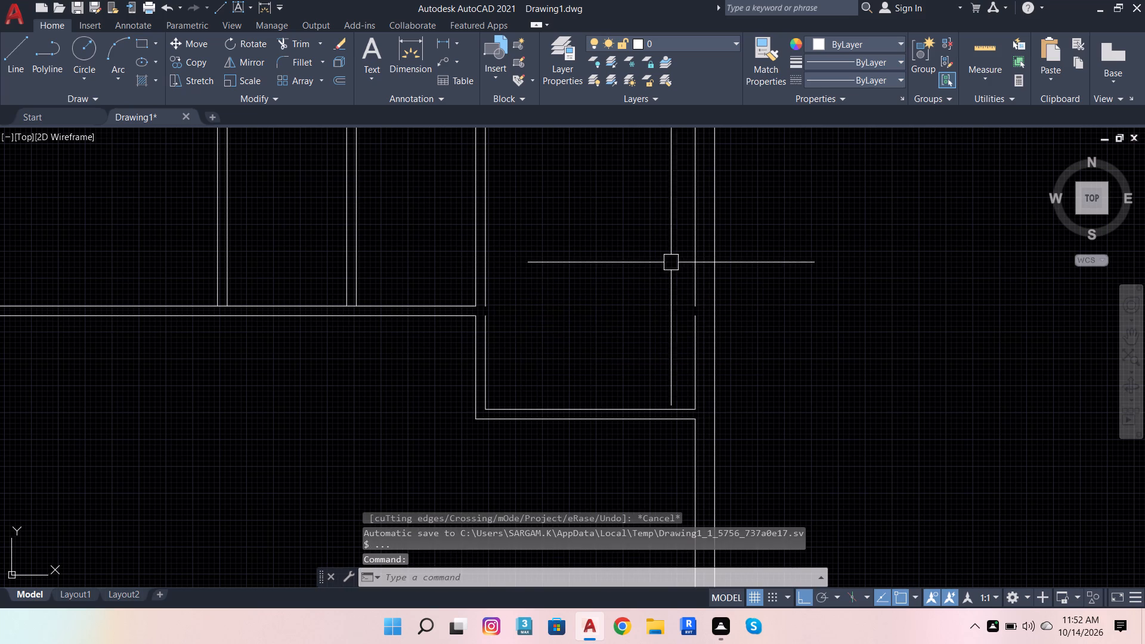
# Join the split segments of bedroom 2's right and left inner wall lines into one continuous line on each side.
pyautogui.click(689, 261)
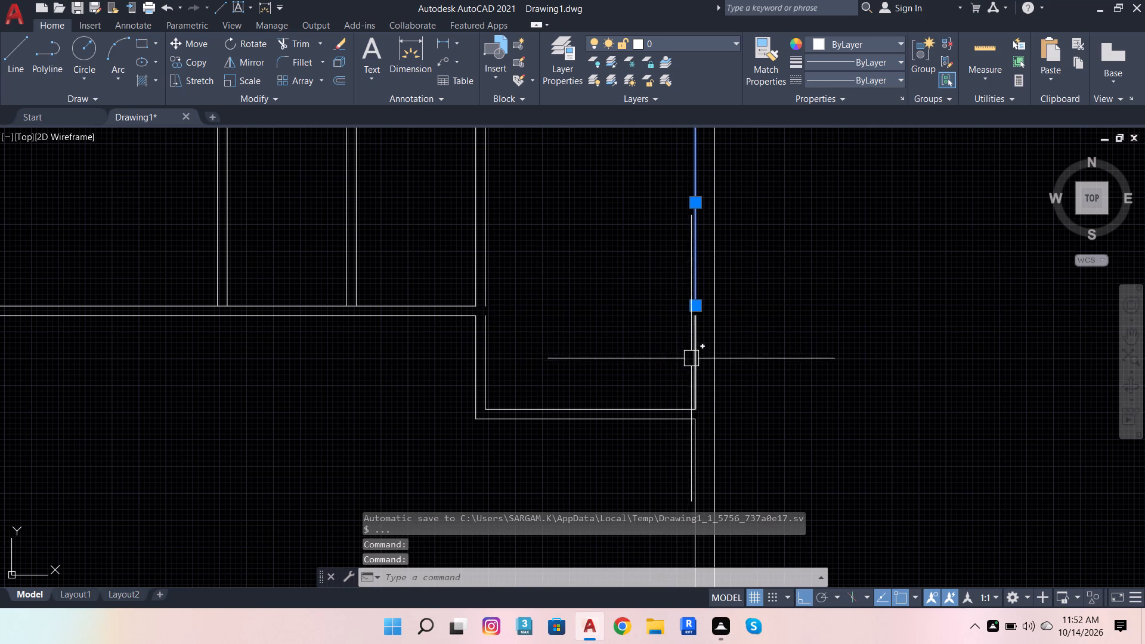
pyautogui.click(692, 358)
pyautogui.press('j')
pyautogui.press('Return')
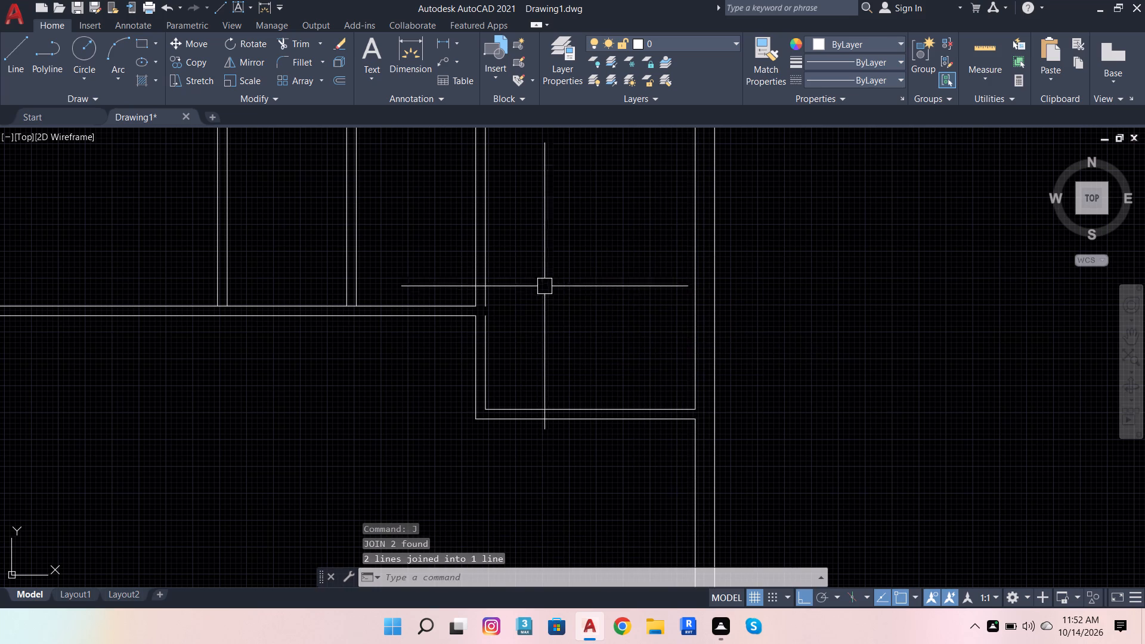
pyautogui.click(485, 259)
pyautogui.click(484, 343)
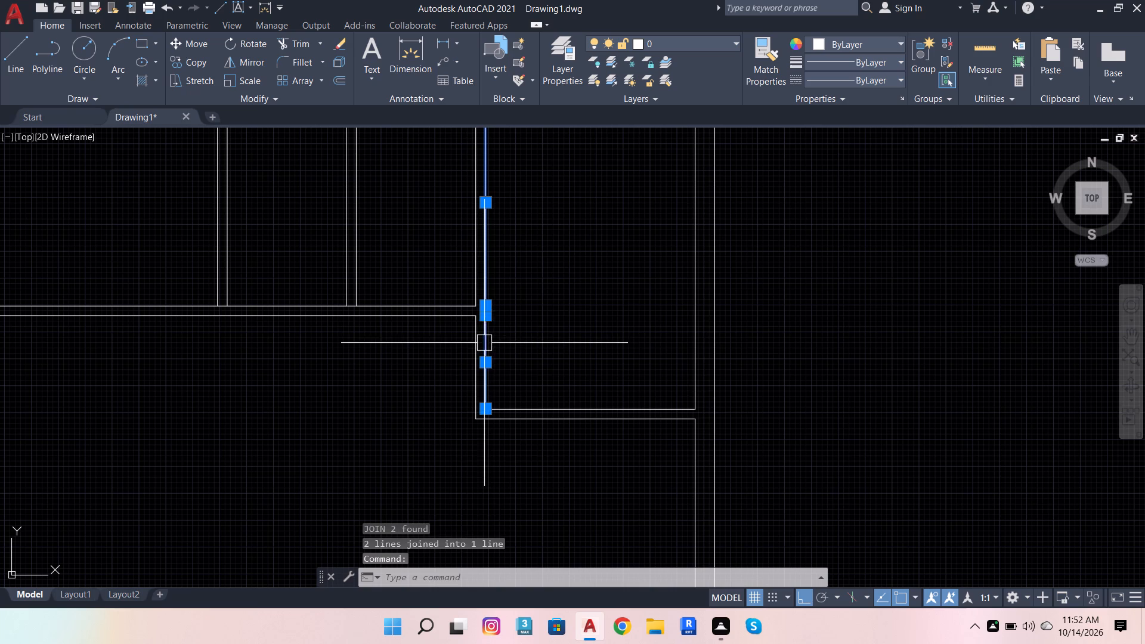
pyautogui.press('j')
pyautogui.press('Return')
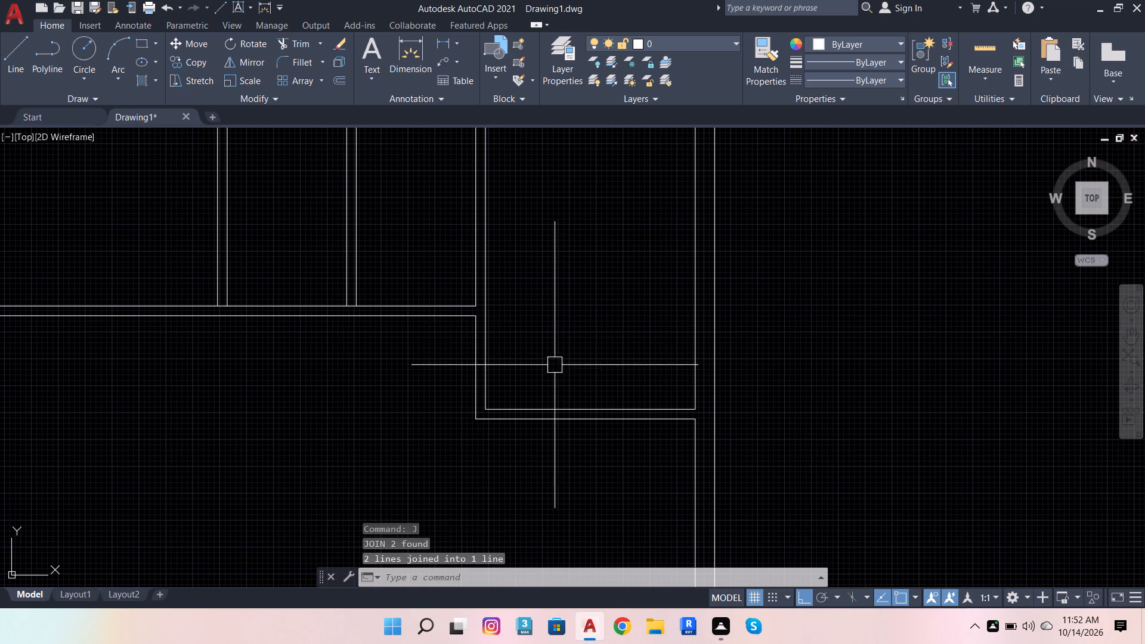
# Dimension the vertical partition segment between the toilets' lower wall and the outer corner of bedroom 2's lower wall.
pyautogui.scroll(-4, 559, 332)
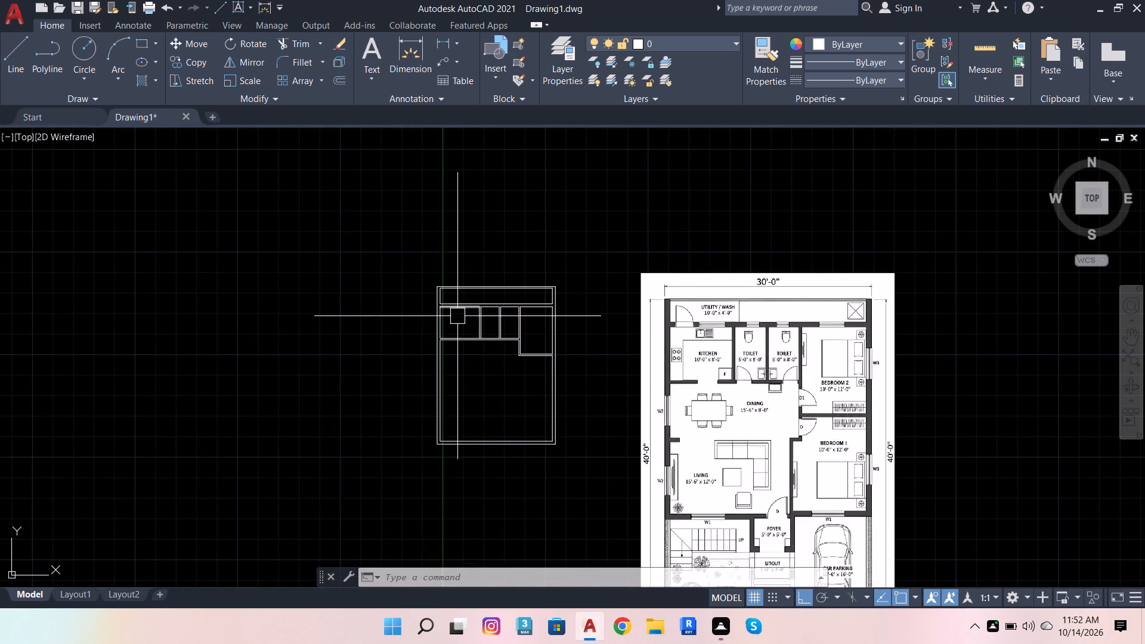
pyautogui.scroll(3, 497, 351)
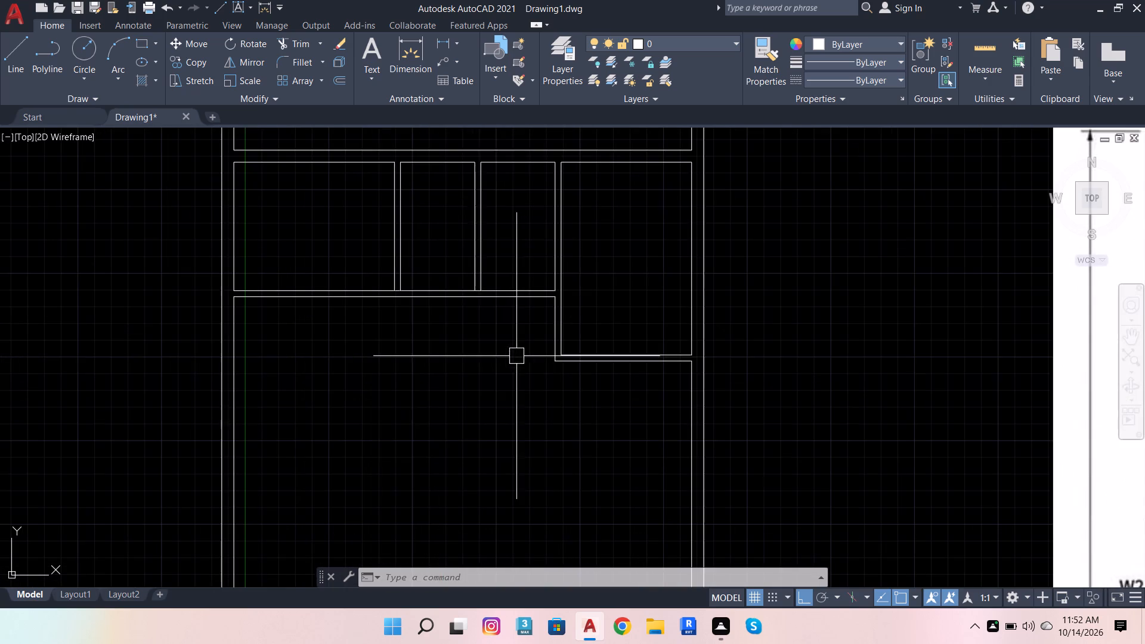
pyautogui.click(416, 70)
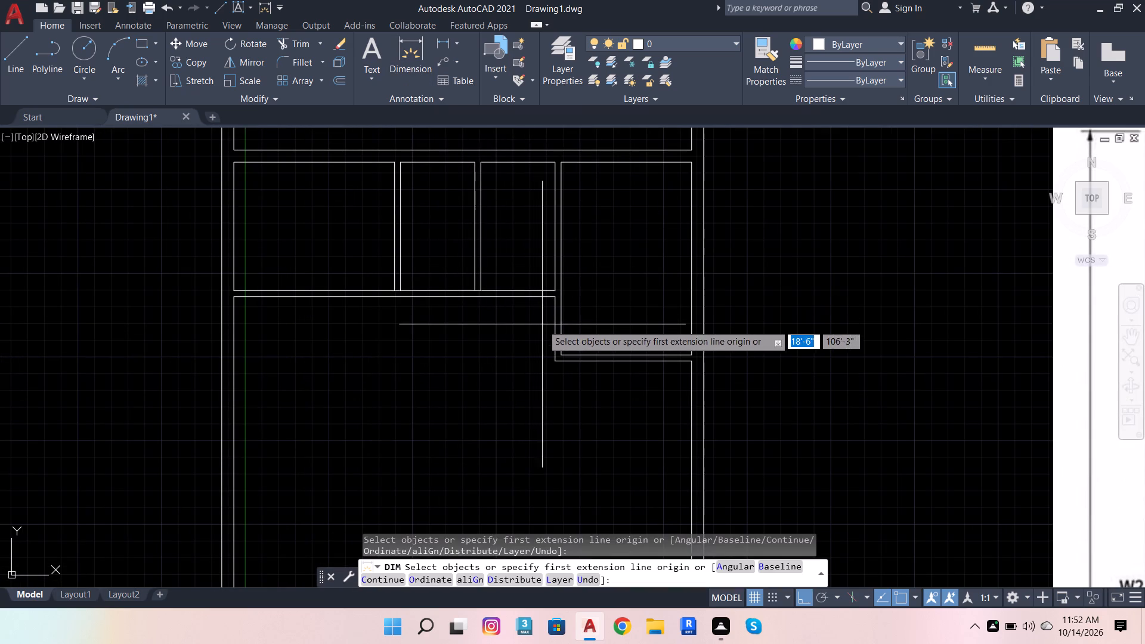
pyautogui.click(550, 331)
pyautogui.click(540, 333)
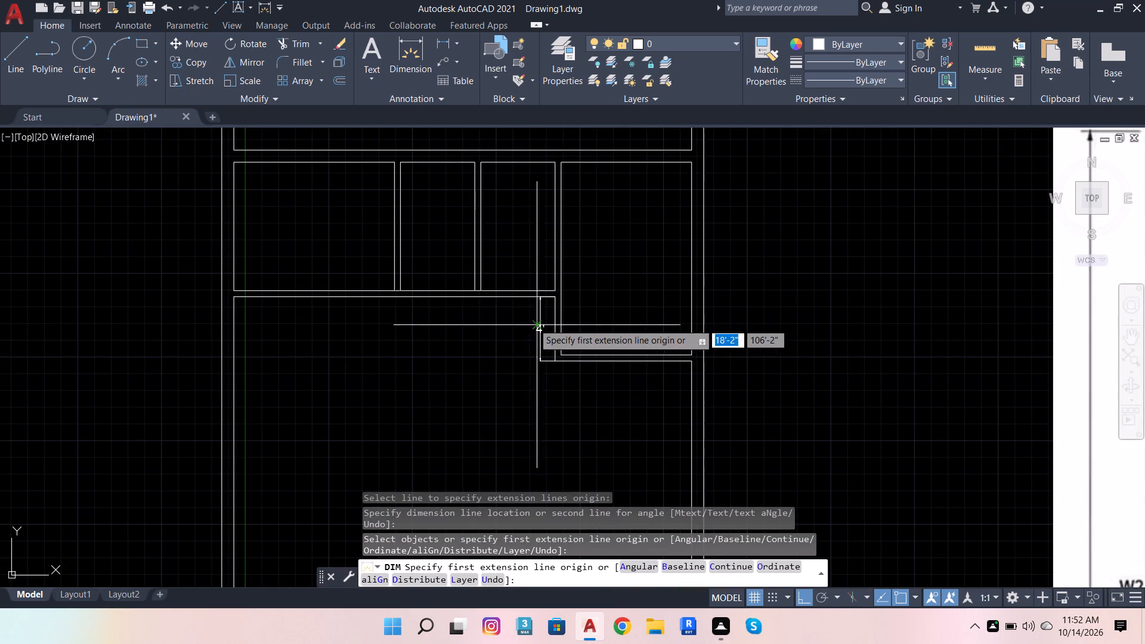
# Delete the vertical dimension beside the partition between the toilets' lower wall and bedroom 2's lower wall.
pyautogui.press('Escape')
pyautogui.click(534, 324)
pyautogui.press('Delete')
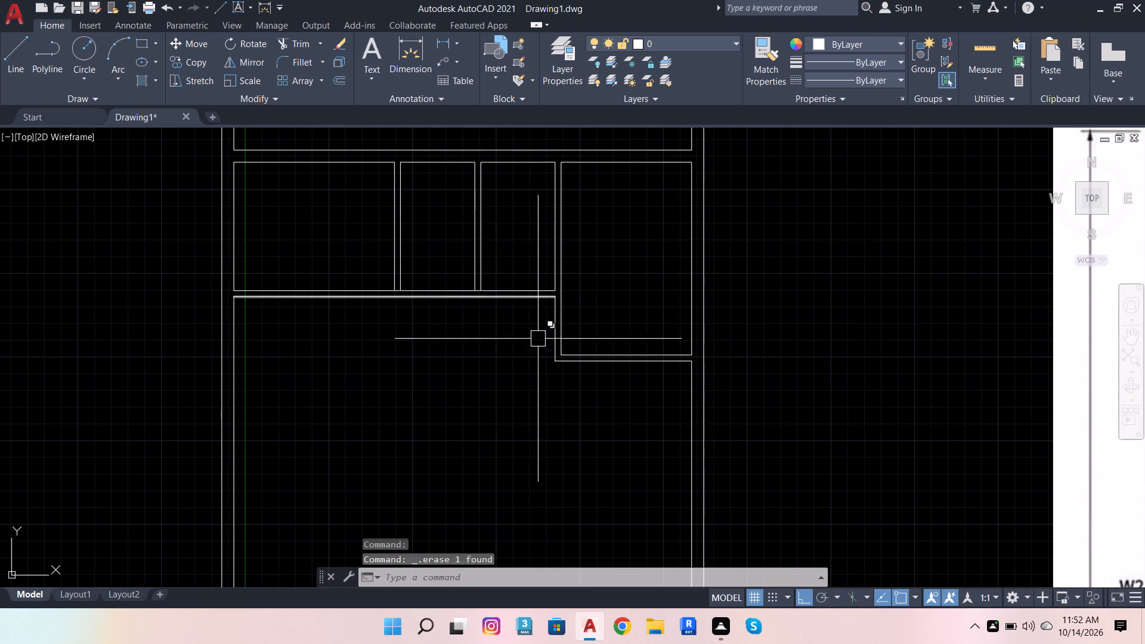
pyautogui.scroll(-2, 536, 342)
pyautogui.press('Escape')
pyautogui.press('Escape')
pyautogui.press('Escape')
pyautogui.press('Escape')
pyautogui.press('Escape')
# Compare the drawn wall layout with the reference plan, examining the bedroom 1 area below bedroom 2.
pyautogui.scroll(-2, 513, 333)
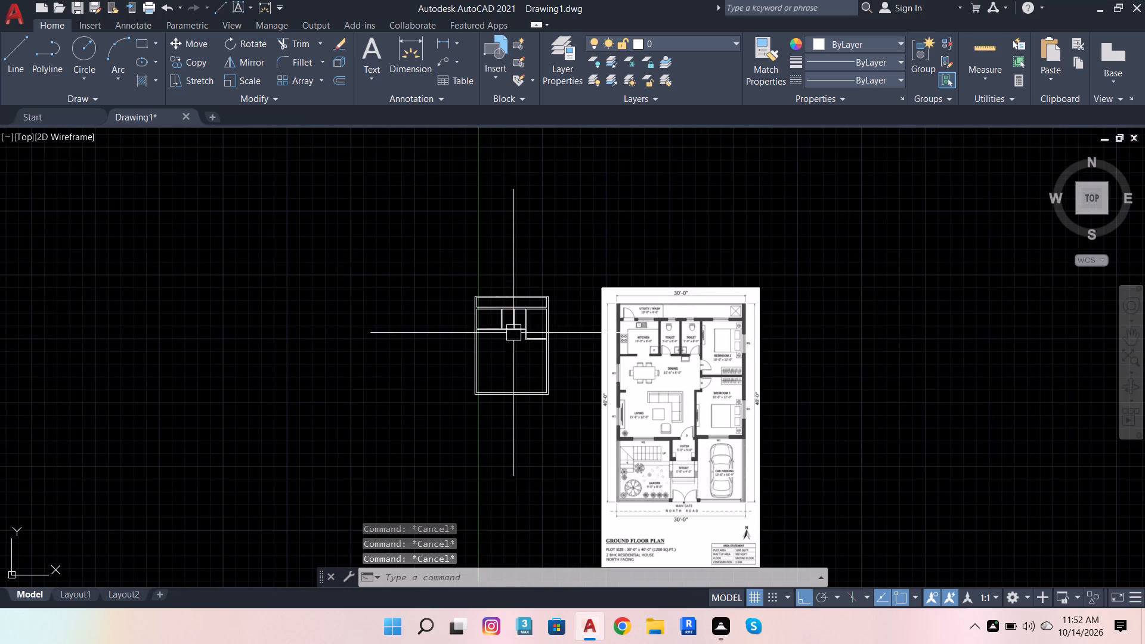
pyautogui.scroll(1, 546, 394)
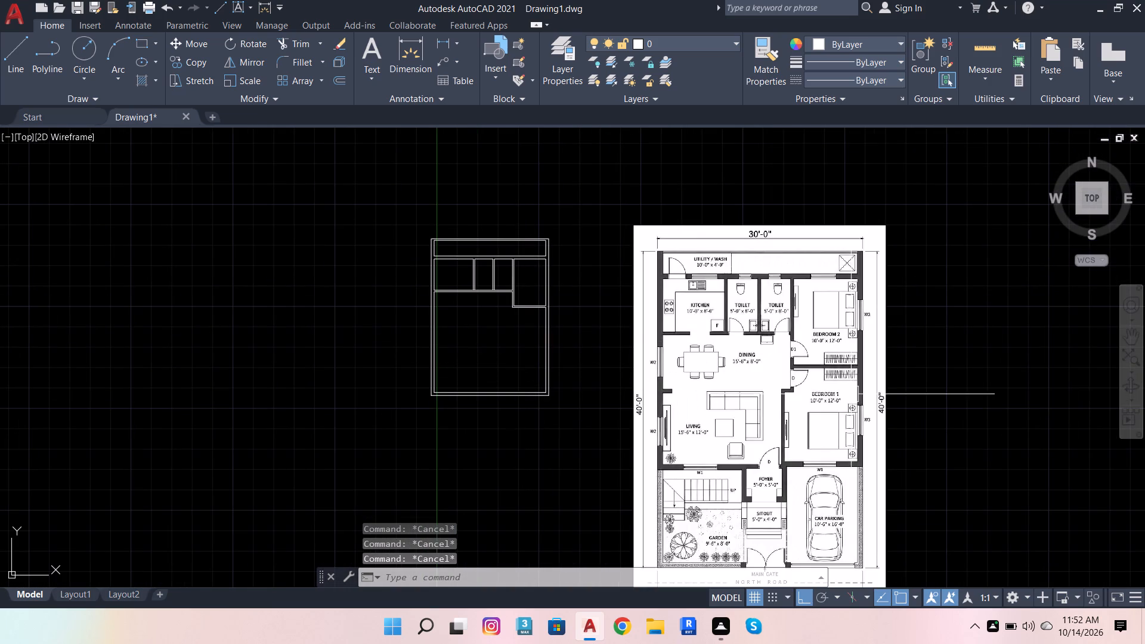
pyautogui.scroll(2, 839, 394)
pyautogui.scroll(-2, 1014, 298)
pyautogui.scroll(2, 634, 249)
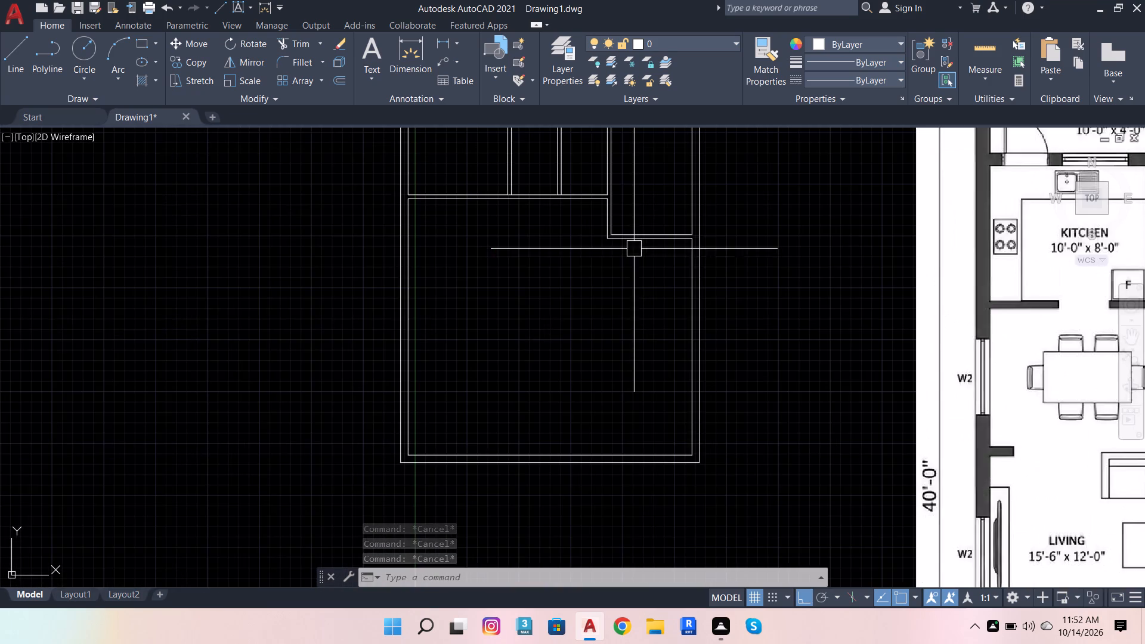
pyautogui.scroll(-1, 629, 266)
pyautogui.scroll(2, 618, 210)
pyautogui.scroll(-2, 606, 234)
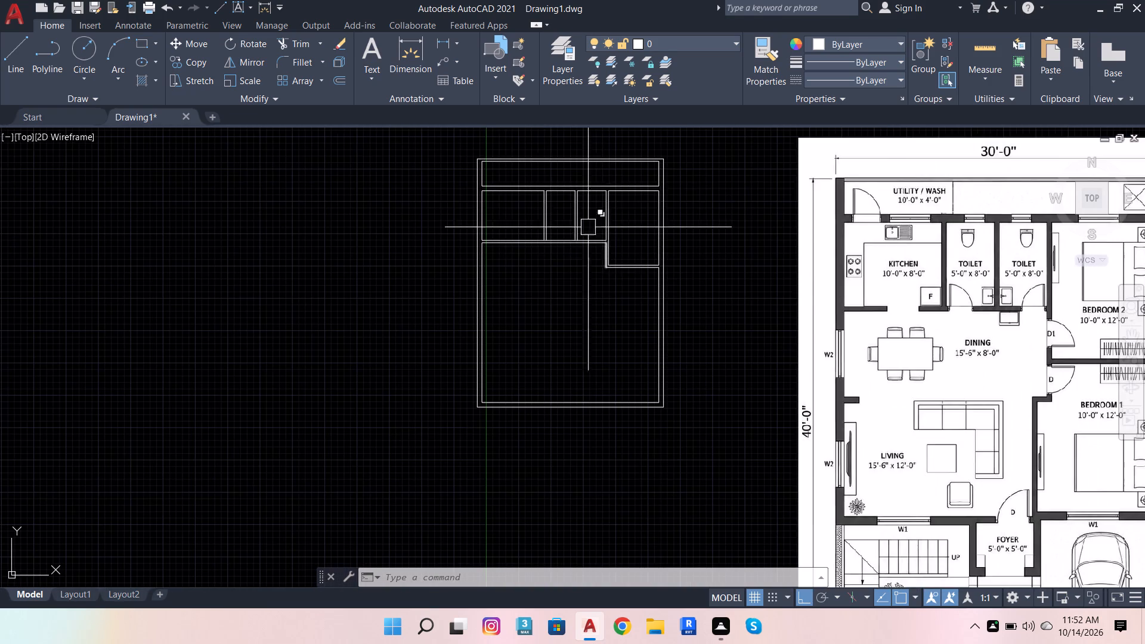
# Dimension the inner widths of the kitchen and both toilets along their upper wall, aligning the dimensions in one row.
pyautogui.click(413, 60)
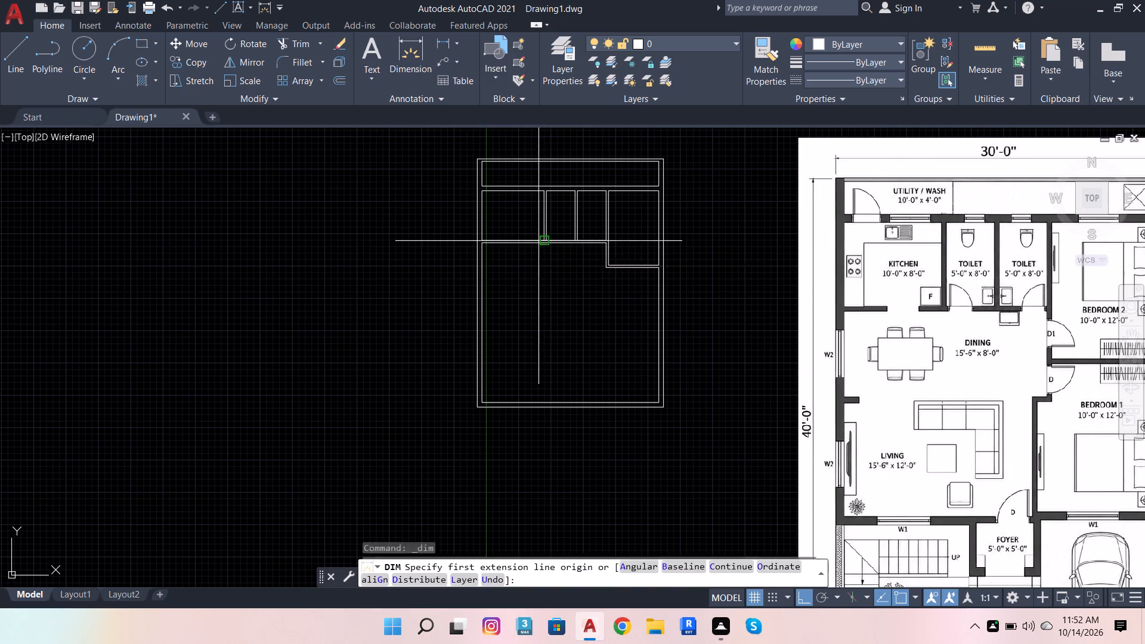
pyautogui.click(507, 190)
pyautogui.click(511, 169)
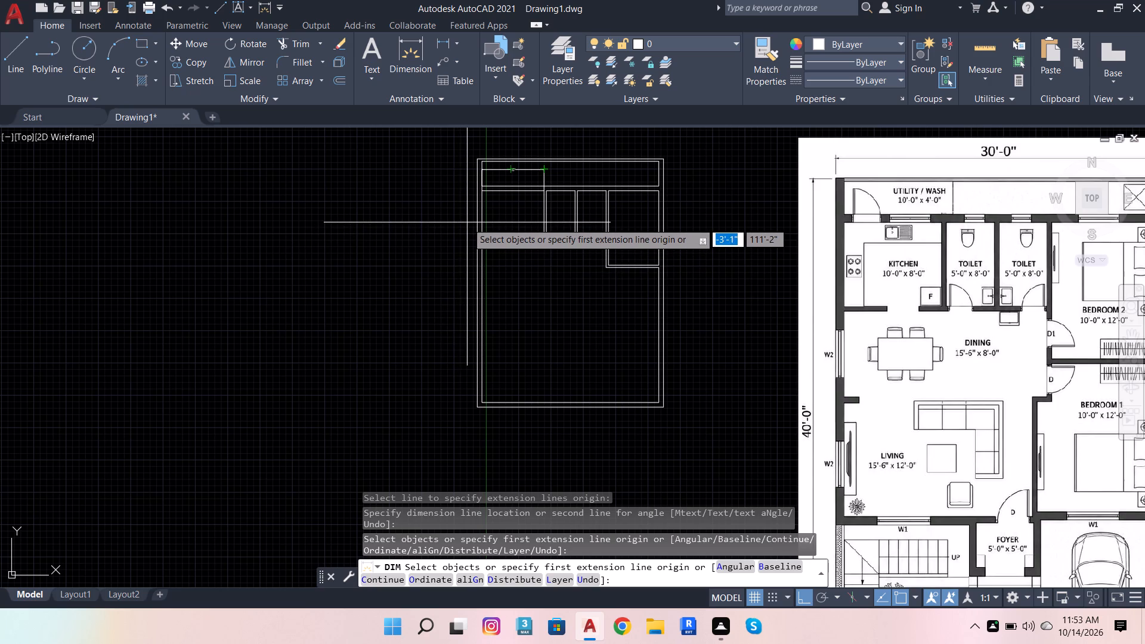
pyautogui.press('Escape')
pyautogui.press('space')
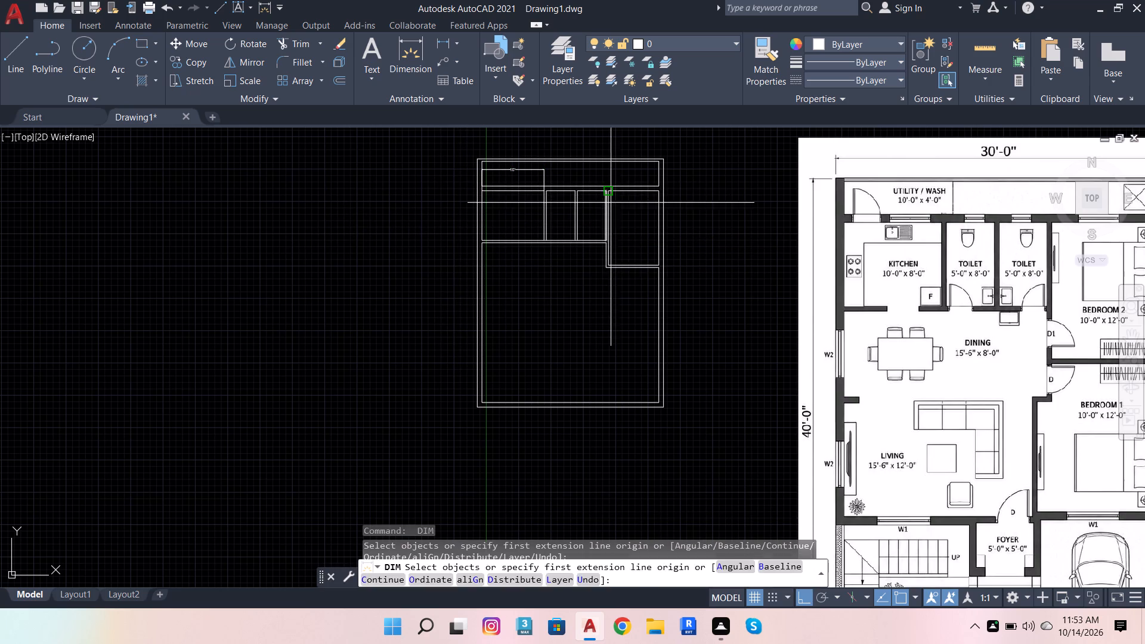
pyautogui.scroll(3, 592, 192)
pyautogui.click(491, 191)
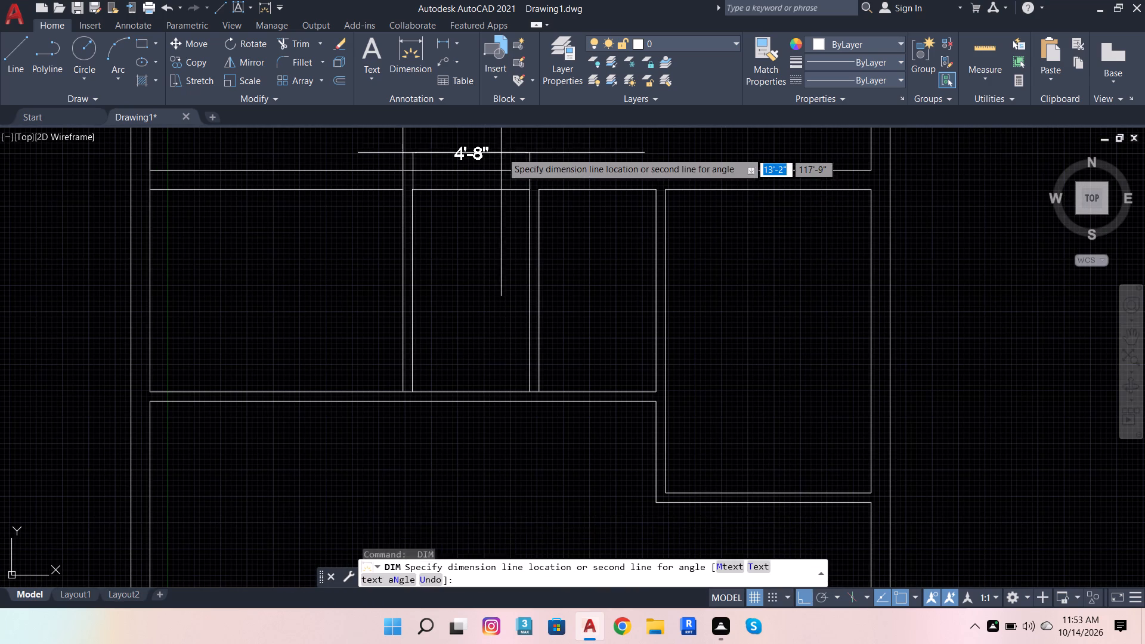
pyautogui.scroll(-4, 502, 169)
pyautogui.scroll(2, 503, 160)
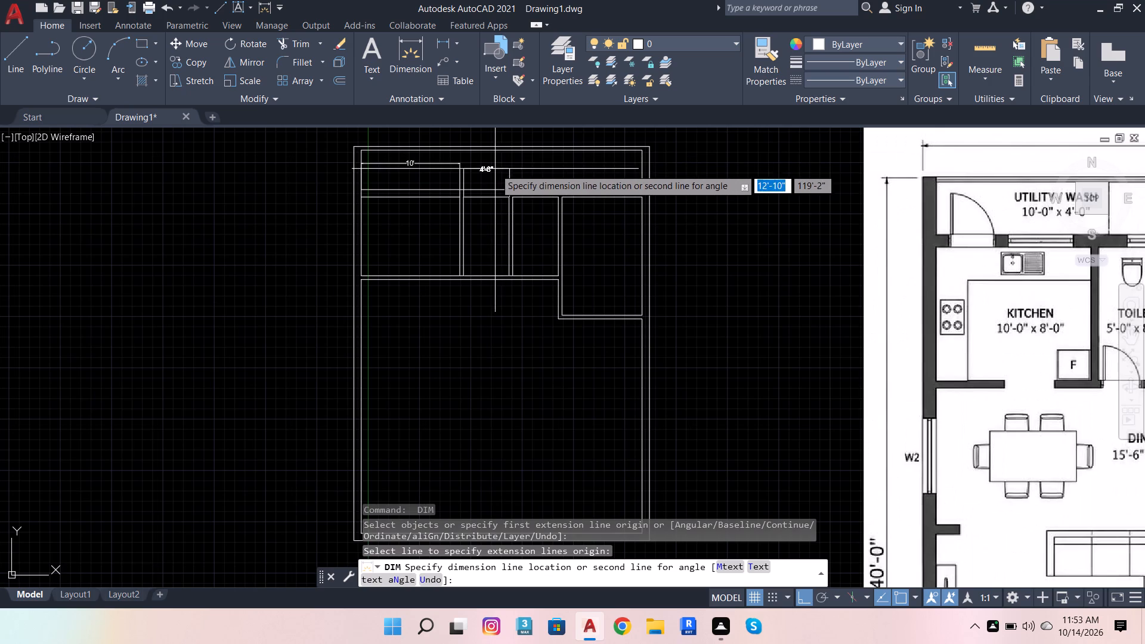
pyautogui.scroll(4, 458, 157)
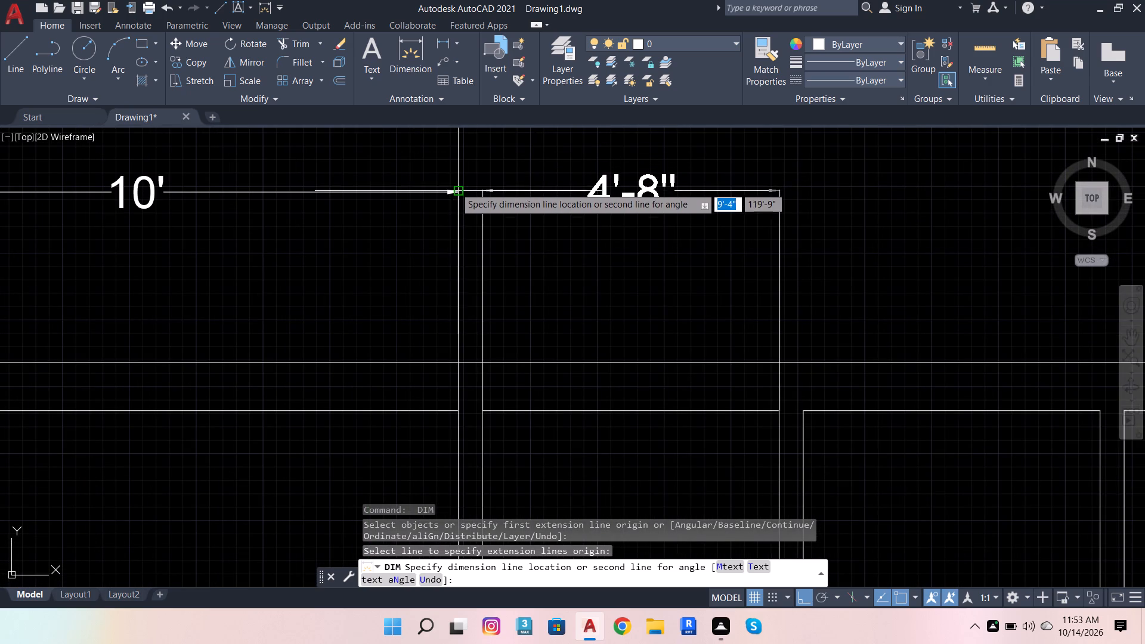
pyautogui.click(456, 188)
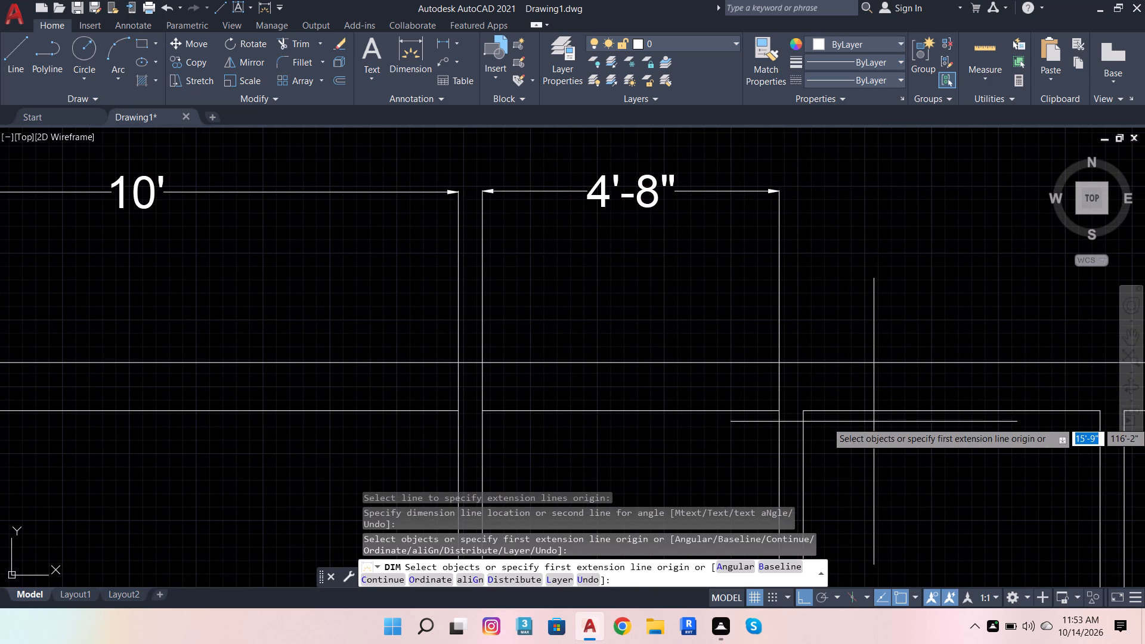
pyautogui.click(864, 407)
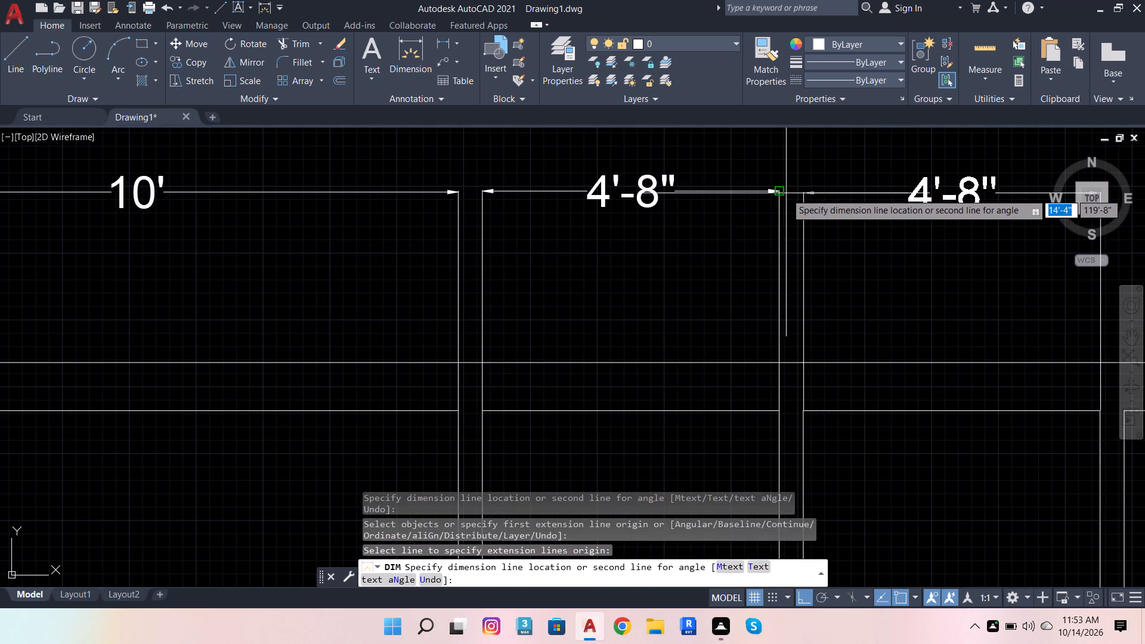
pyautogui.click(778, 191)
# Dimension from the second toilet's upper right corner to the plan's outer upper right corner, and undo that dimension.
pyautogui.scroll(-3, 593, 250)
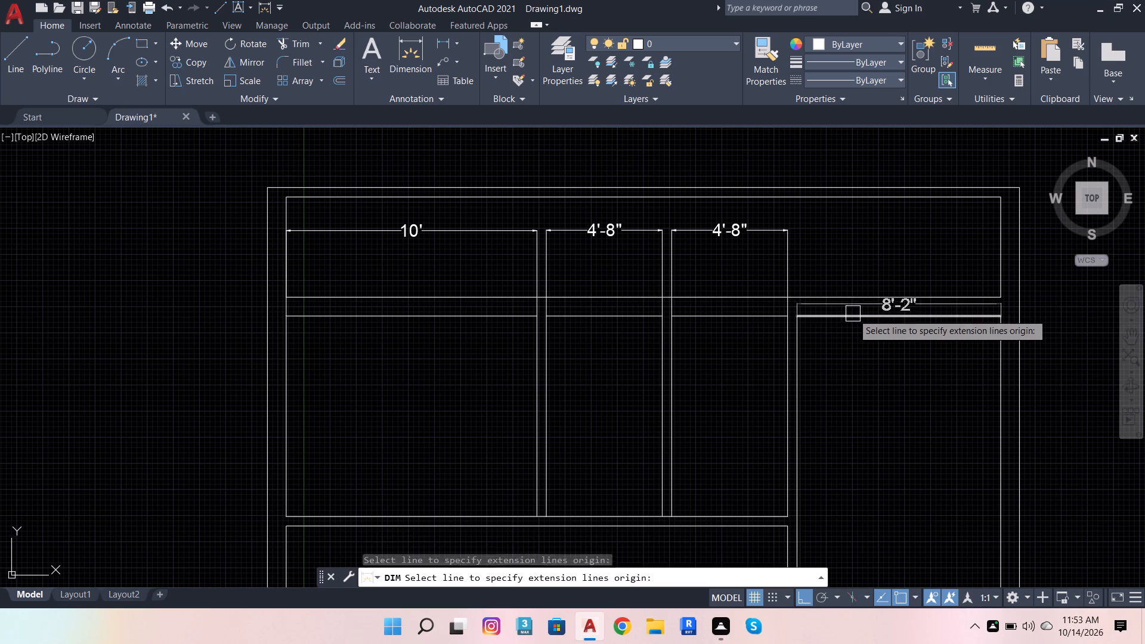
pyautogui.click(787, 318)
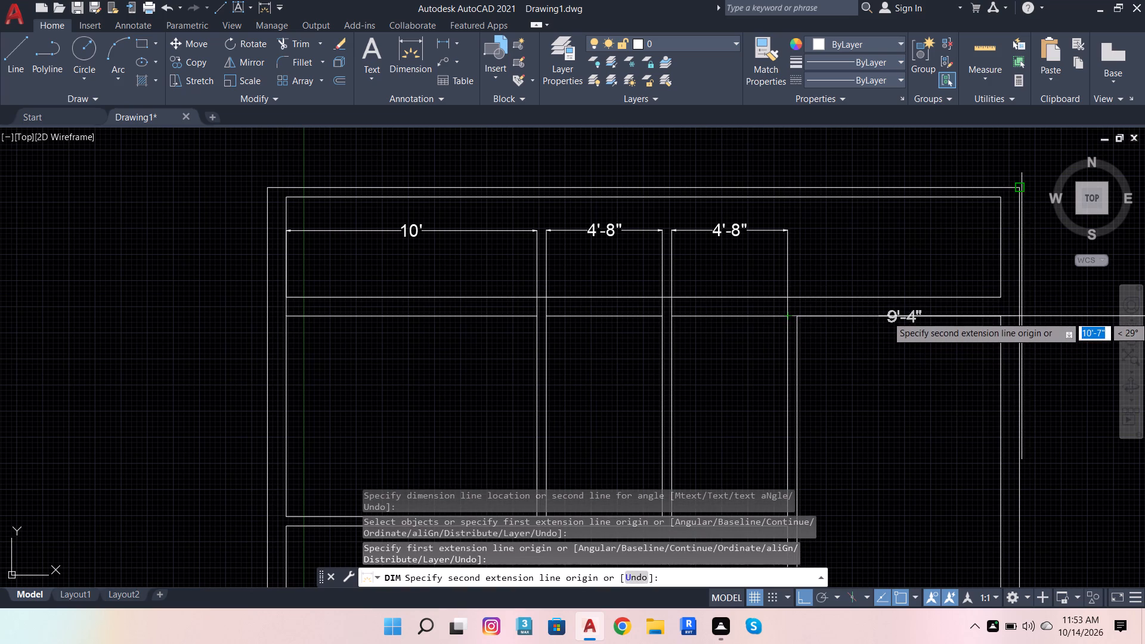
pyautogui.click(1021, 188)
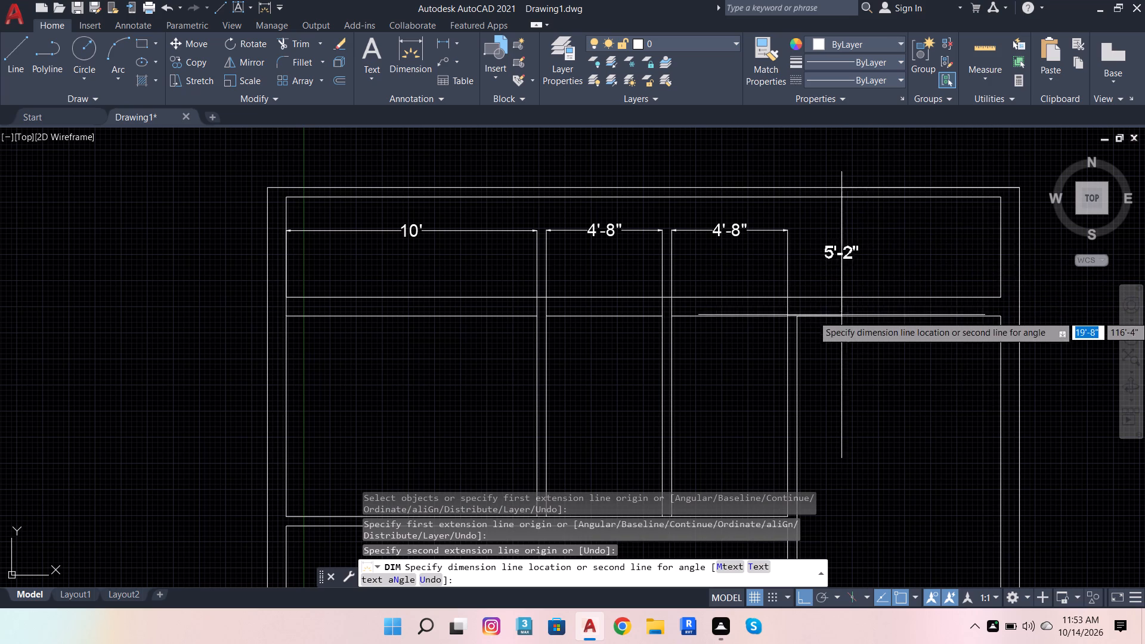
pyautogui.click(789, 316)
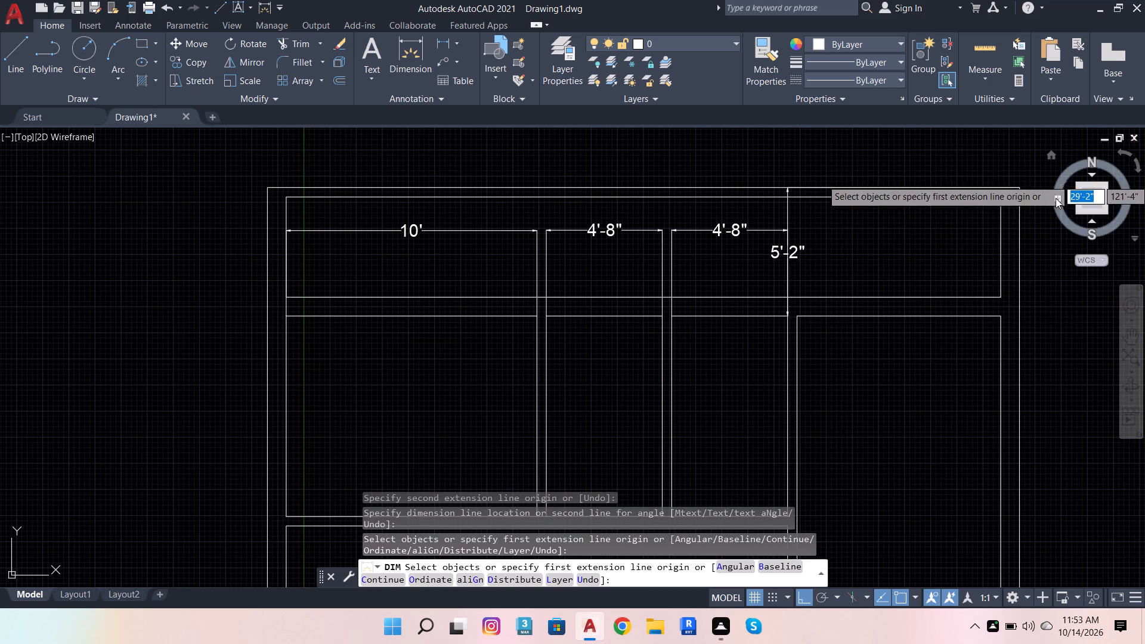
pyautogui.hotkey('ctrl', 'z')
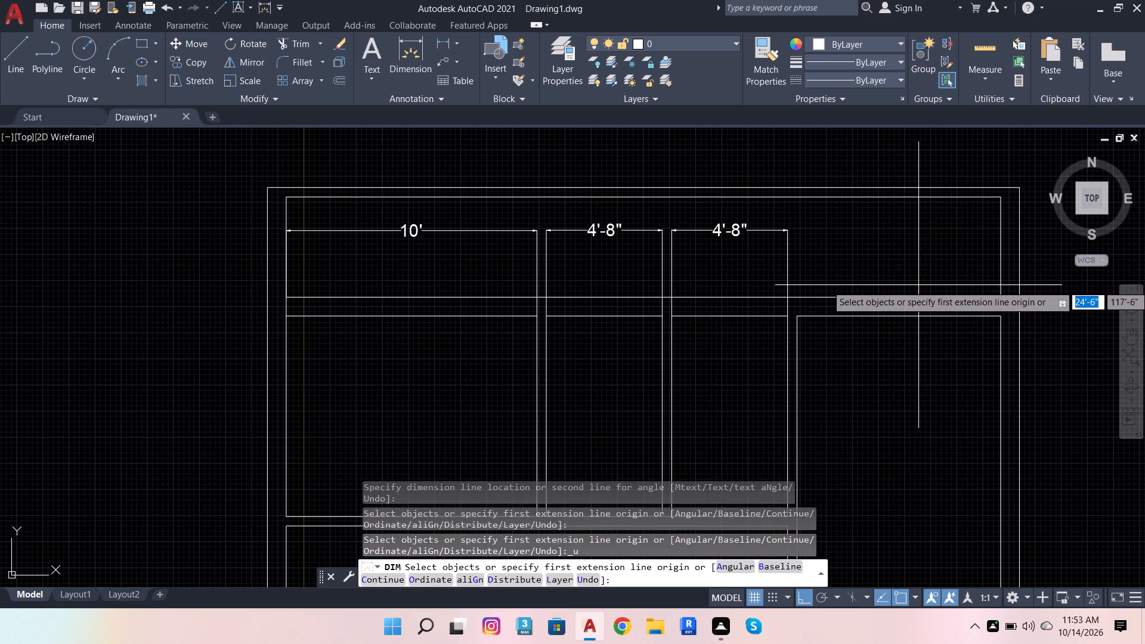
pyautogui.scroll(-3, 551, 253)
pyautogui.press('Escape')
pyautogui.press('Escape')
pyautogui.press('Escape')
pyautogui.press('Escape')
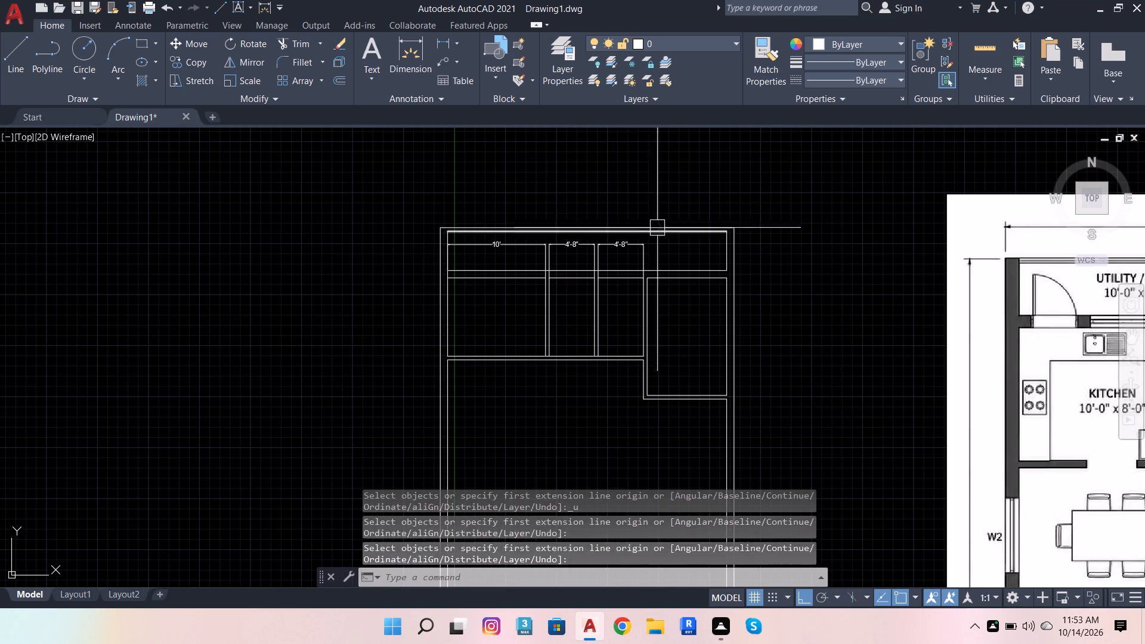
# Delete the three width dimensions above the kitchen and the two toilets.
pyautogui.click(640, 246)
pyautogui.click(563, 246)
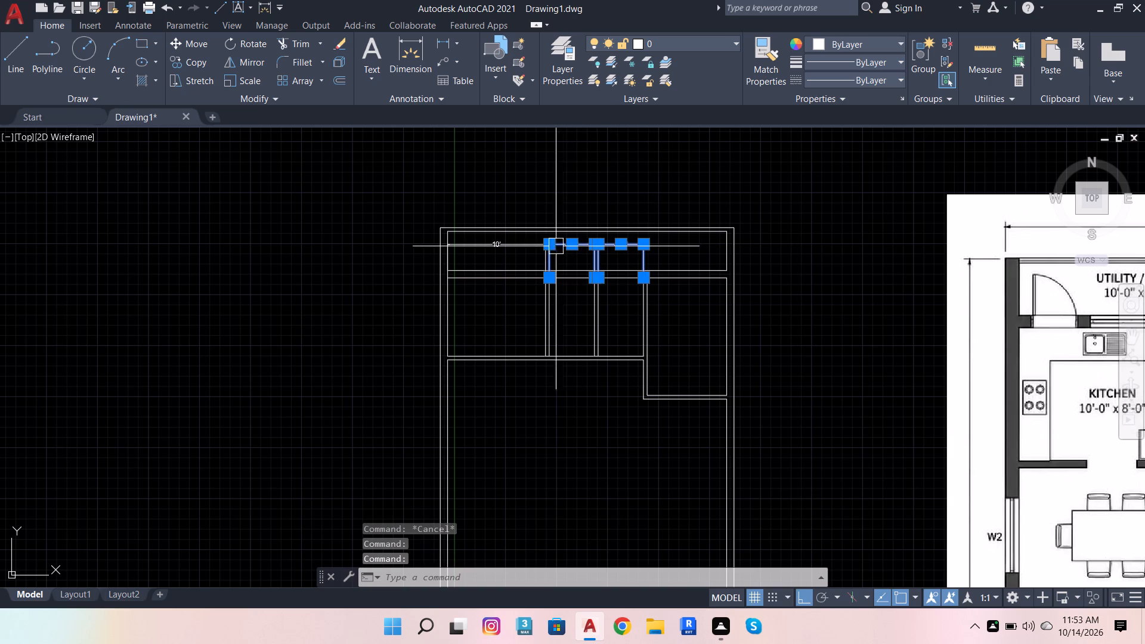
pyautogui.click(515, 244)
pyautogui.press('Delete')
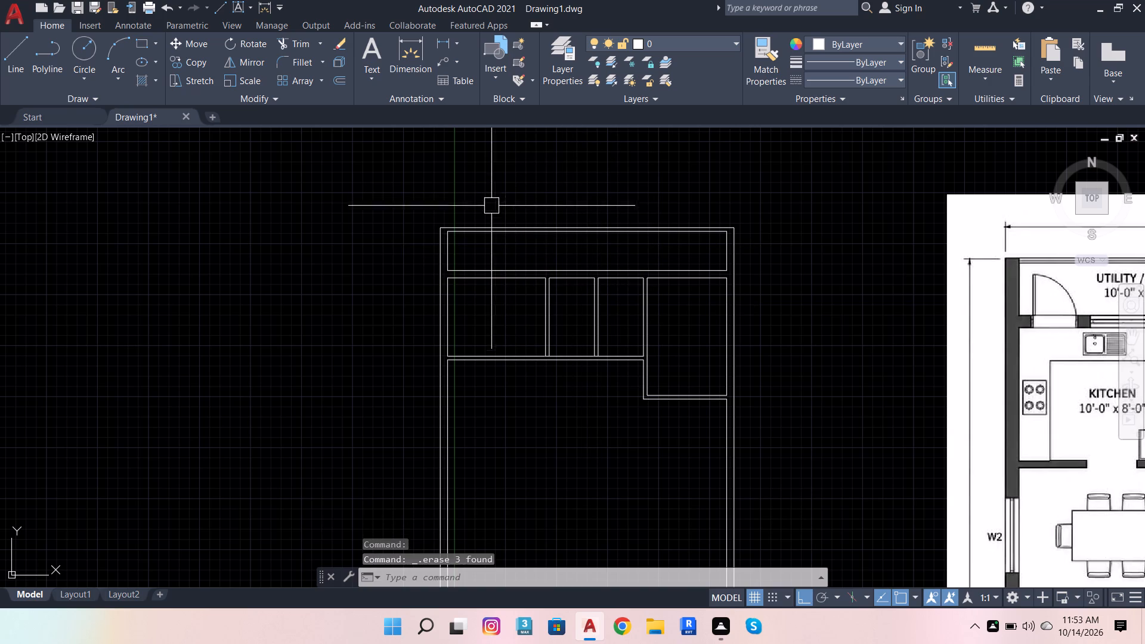
# Offset the lower line of bedroom 2's lower wall 12' downward for bedroom 1's lower wall.
pyautogui.scroll(-1, 460, 285)
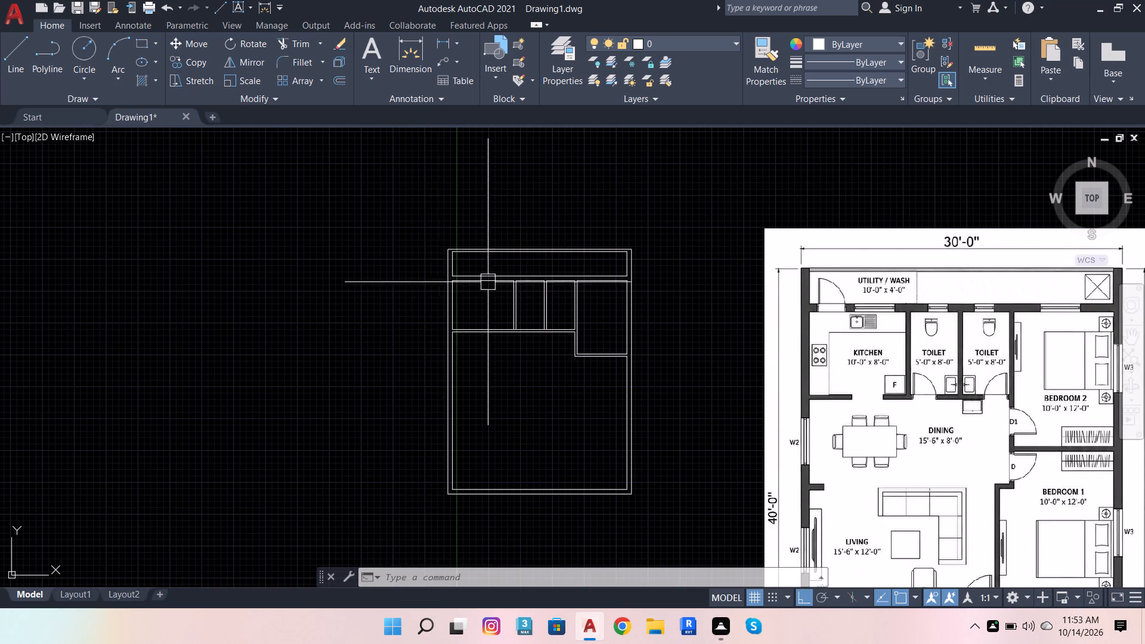
pyautogui.scroll(1, 555, 297)
pyautogui.scroll(-1, 537, 283)
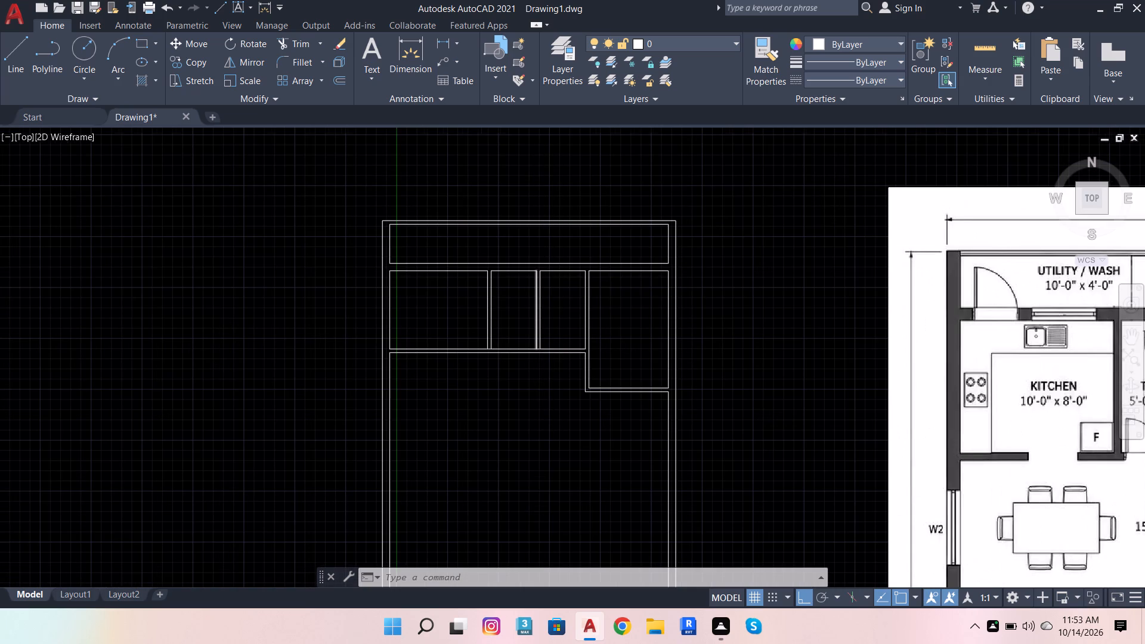
pyautogui.scroll(-1, 533, 275)
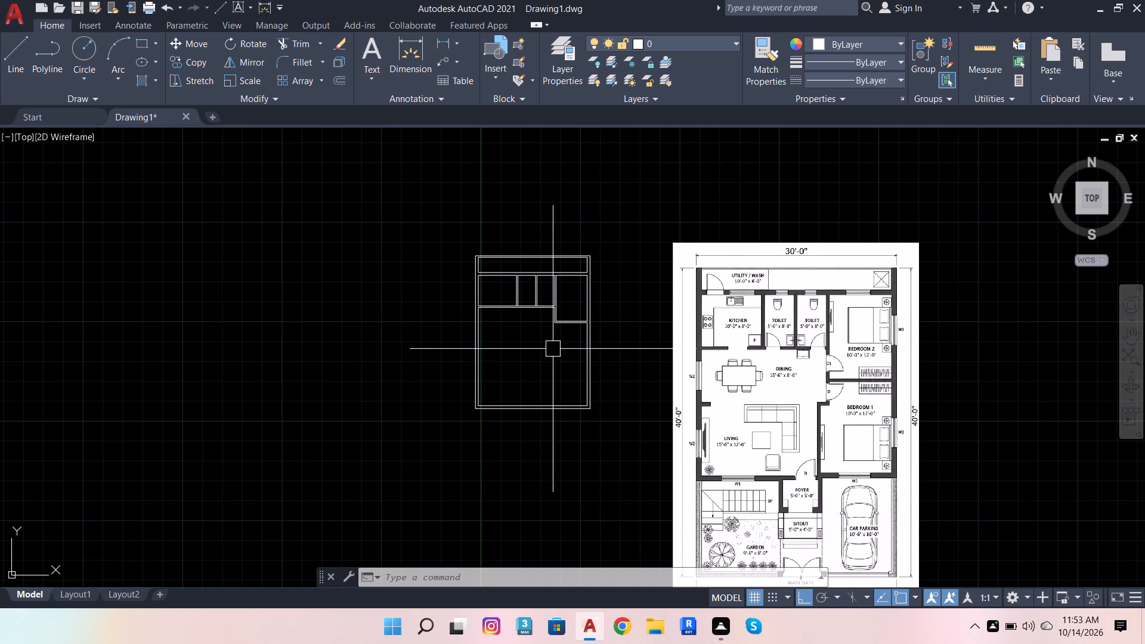
pyautogui.scroll(1, 554, 349)
pyautogui.scroll(1, 599, 313)
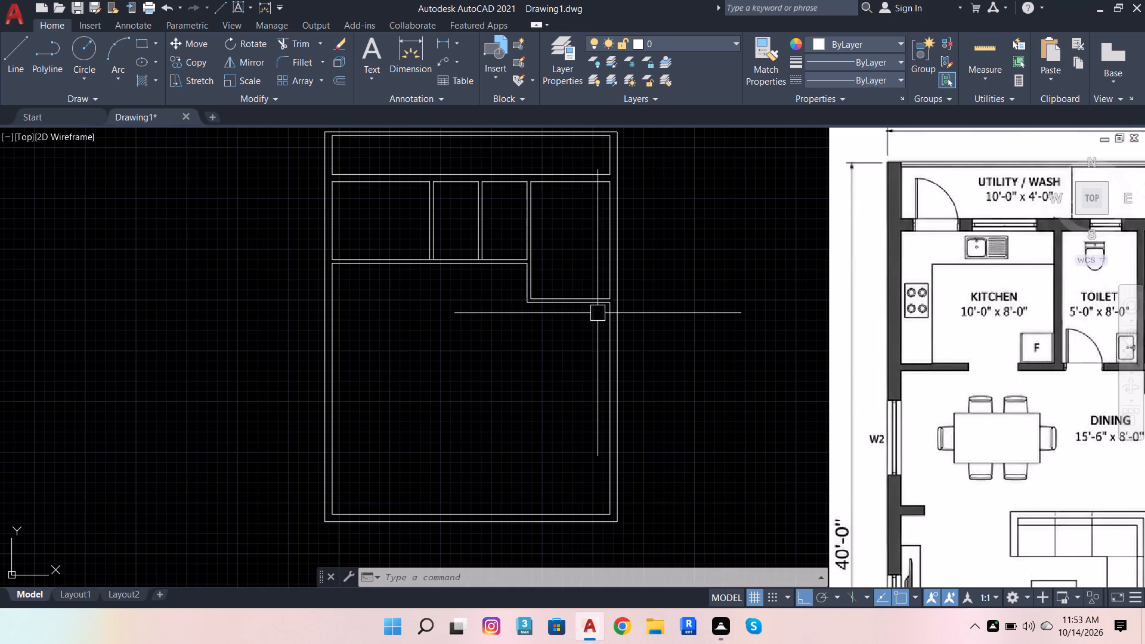
pyautogui.click(590, 309)
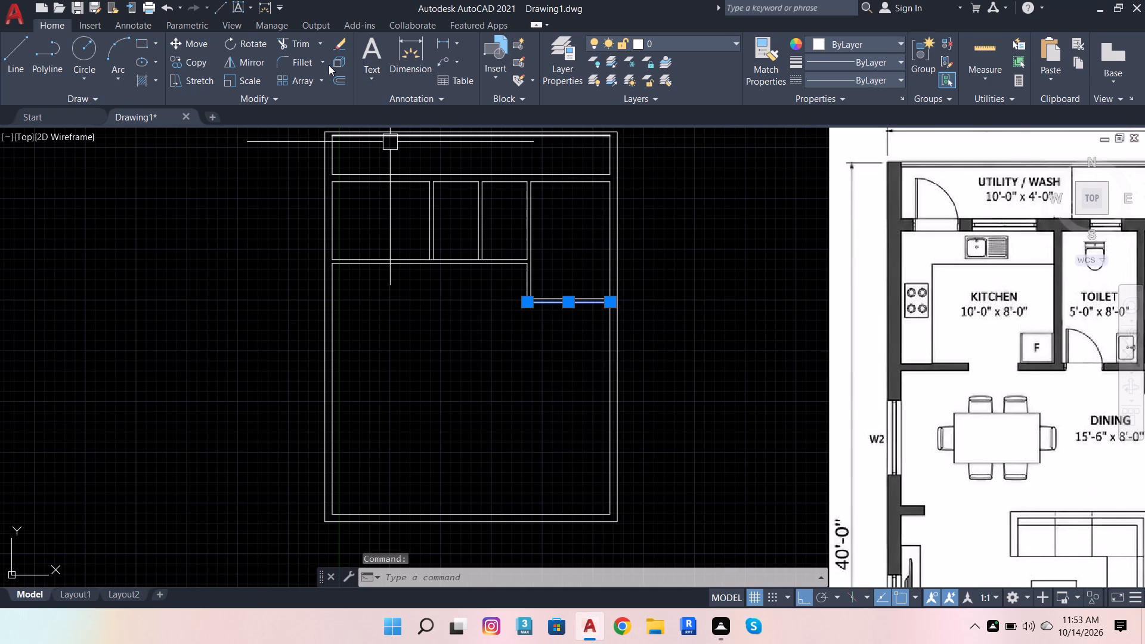
pyautogui.click(336, 75)
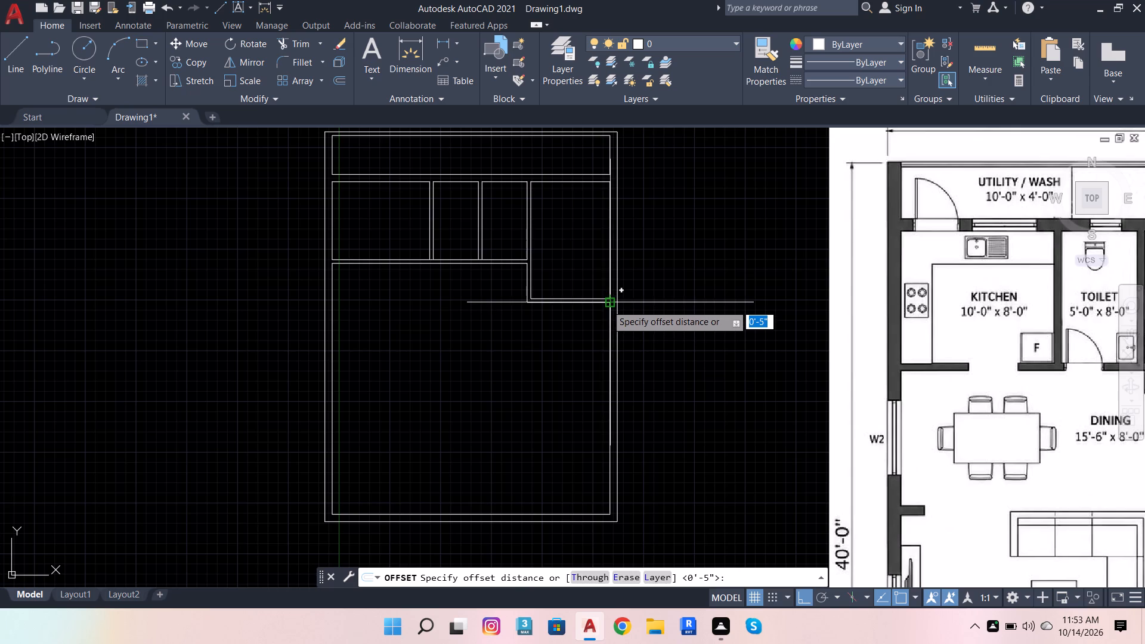
pyautogui.click(606, 305)
pyautogui.scroll(-1, 473, 454)
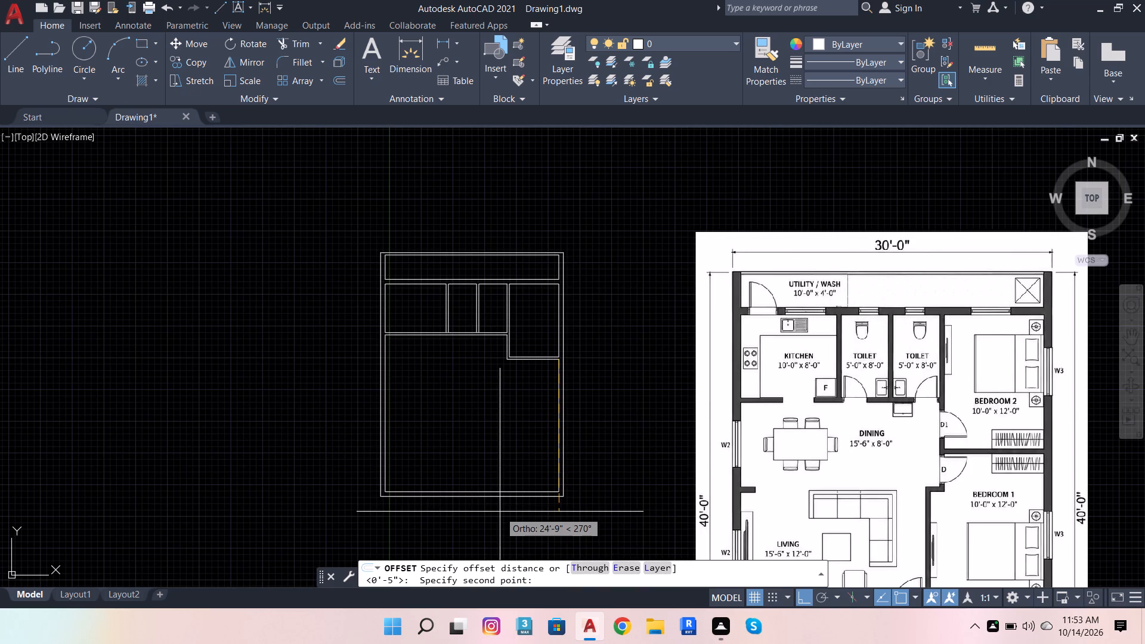
pyautogui.write("12'")
pyautogui.press('Return')
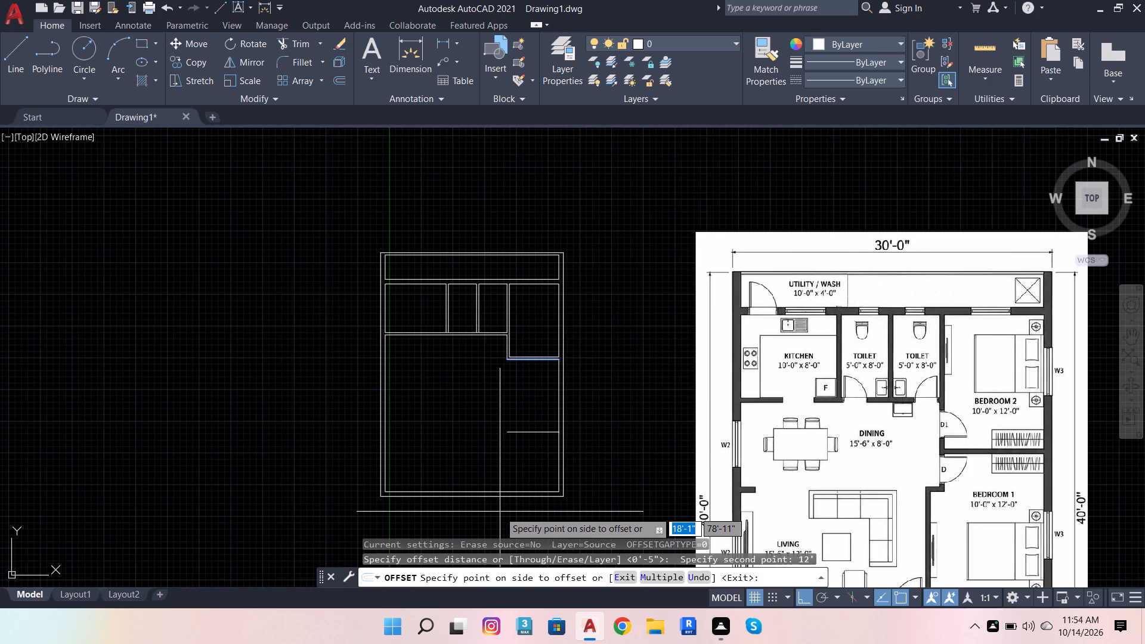
pyautogui.click(500, 512)
pyautogui.scroll(-3, 567, 297)
pyautogui.scroll(2, 548, 345)
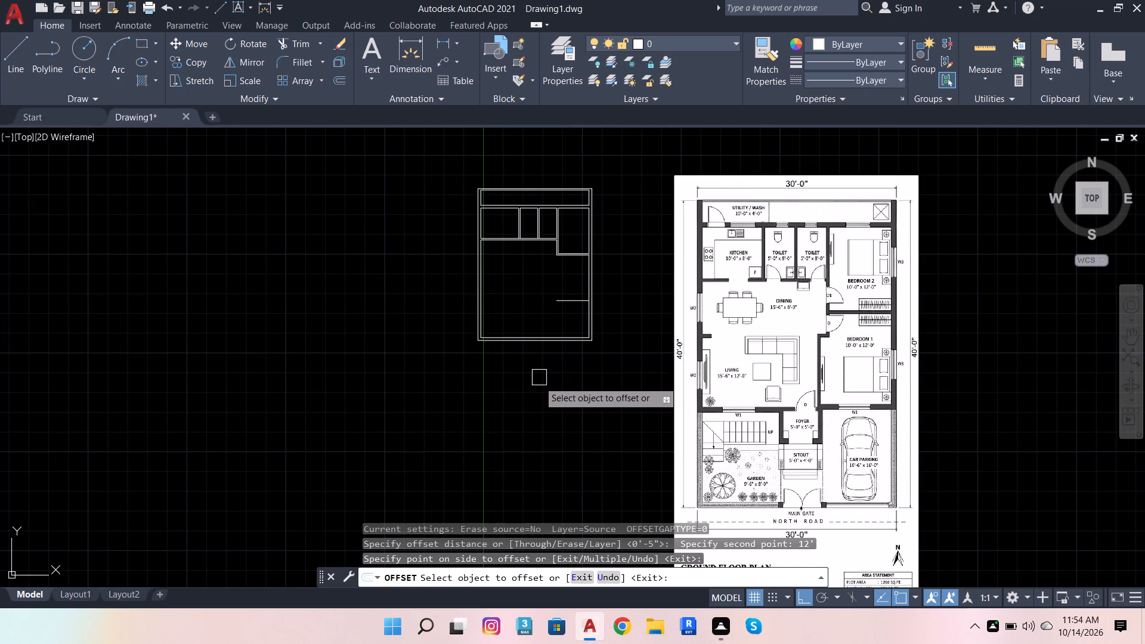
# Offset bedroom 1's lower wall line 4.5" downward to give the wall its thickness.
pyautogui.scroll(3, 561, 341)
pyautogui.click(342, 74)
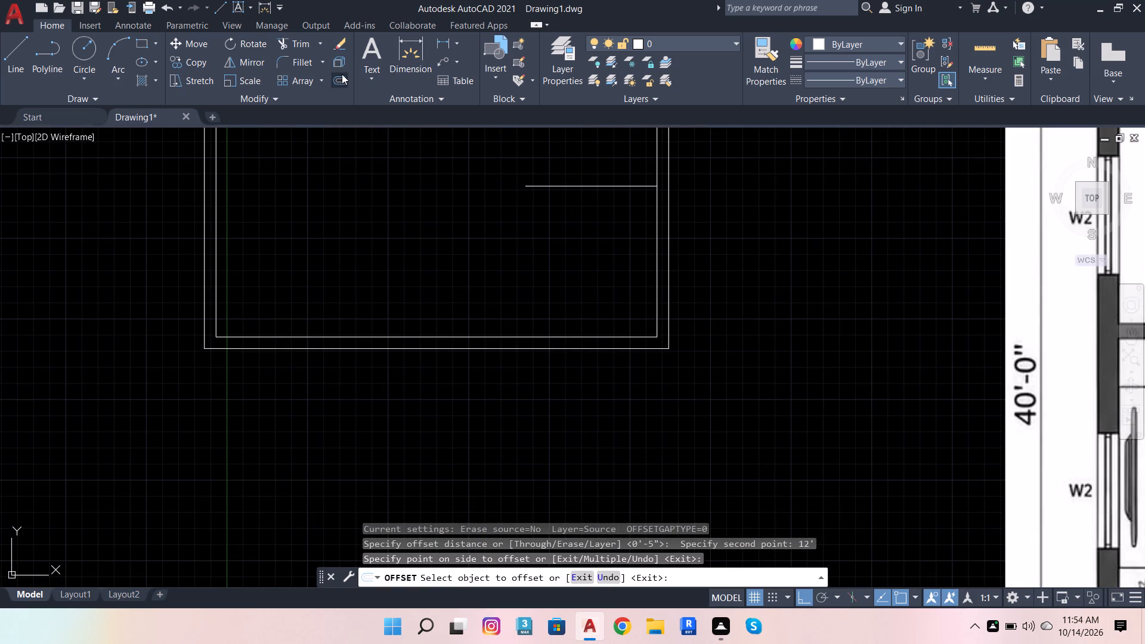
pyautogui.click(530, 187)
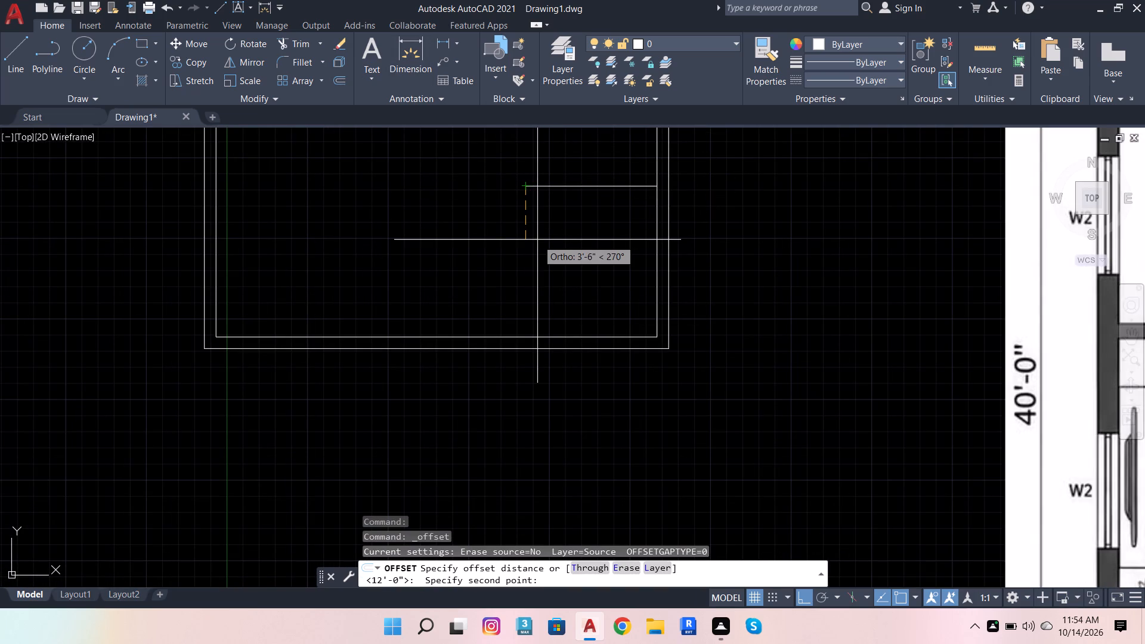
pyautogui.write('4.5')
pyautogui.press('Return')
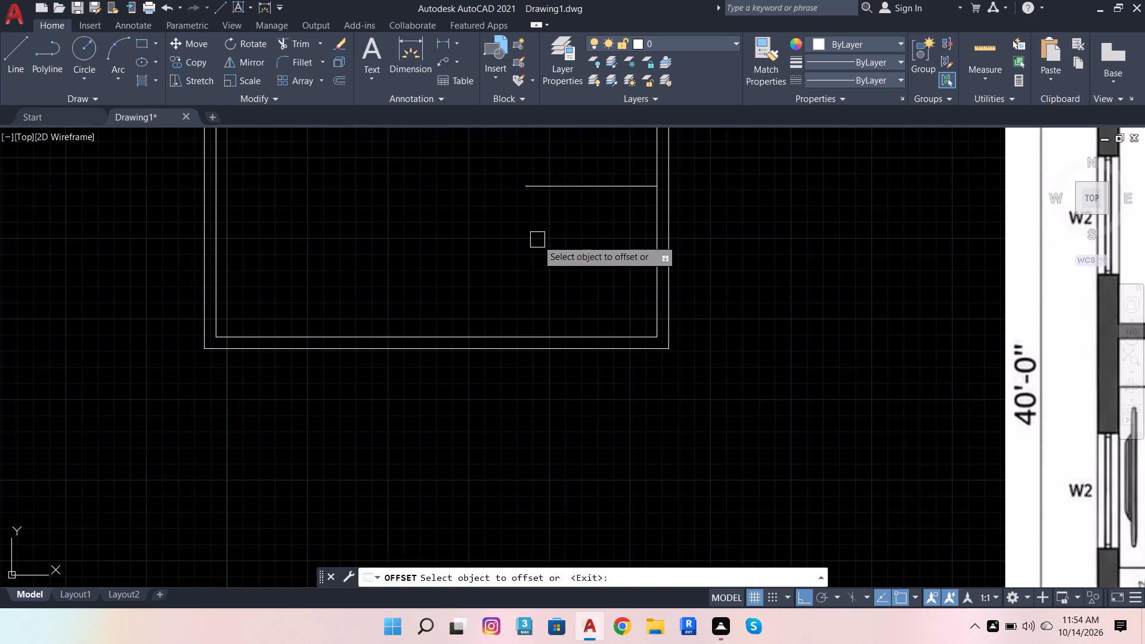
pyautogui.click(554, 187)
pyautogui.click(550, 210)
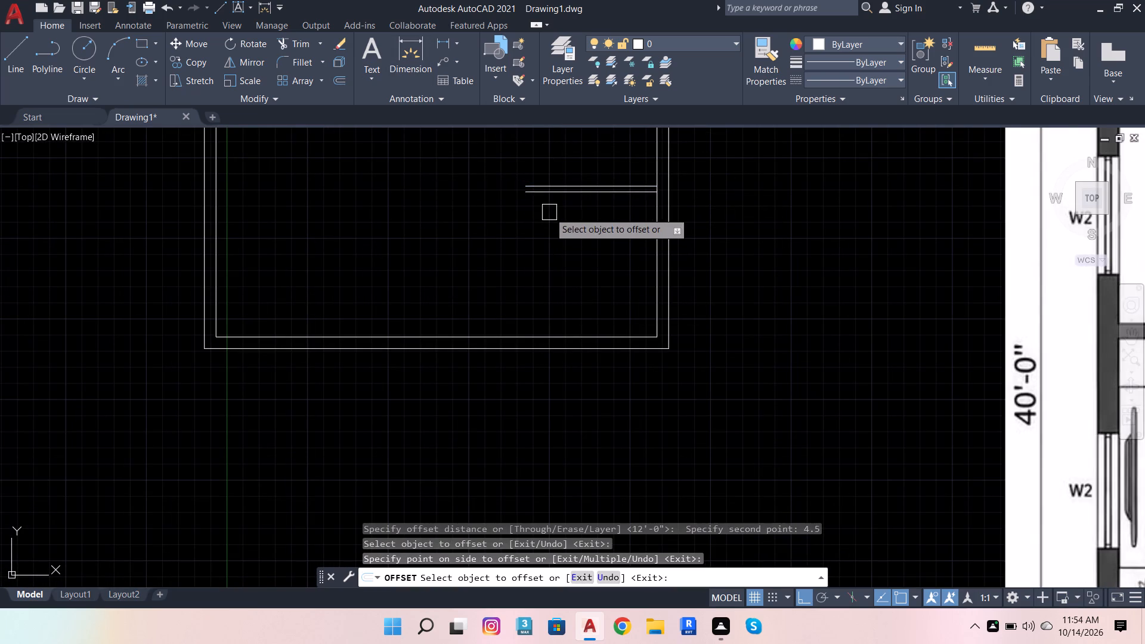
pyautogui.scroll(-2, 546, 231)
pyautogui.scroll(-1, 603, 317)
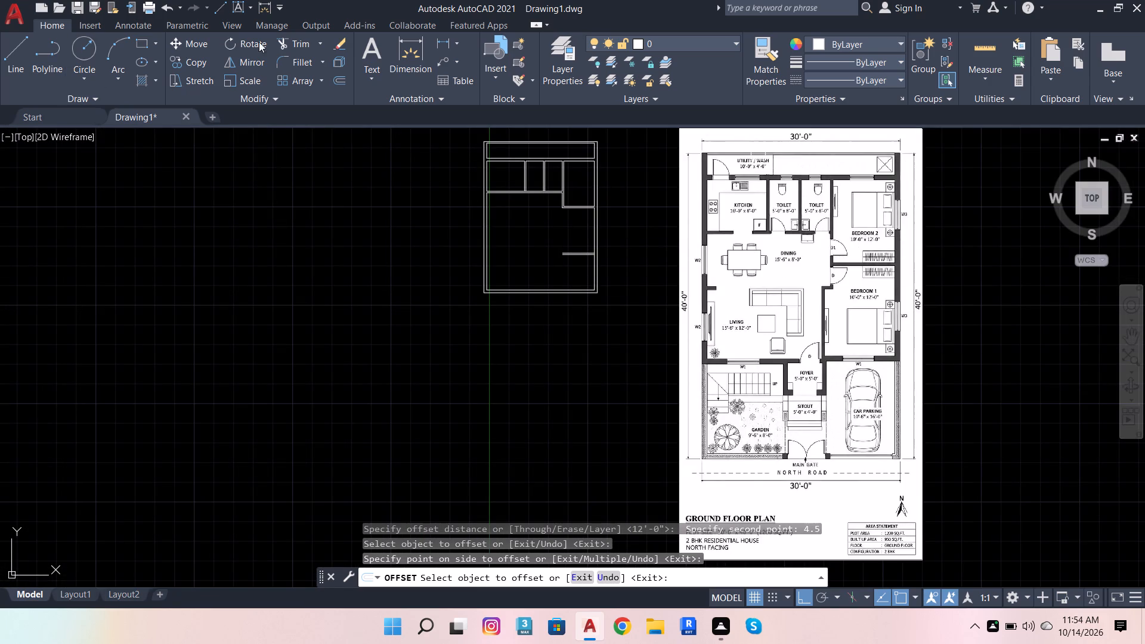
# Draw a line from the lower right end of bedroom 1's lower wall 12' left, 4.5" up and back to the wall's upper line.
pyautogui.click(5, 50)
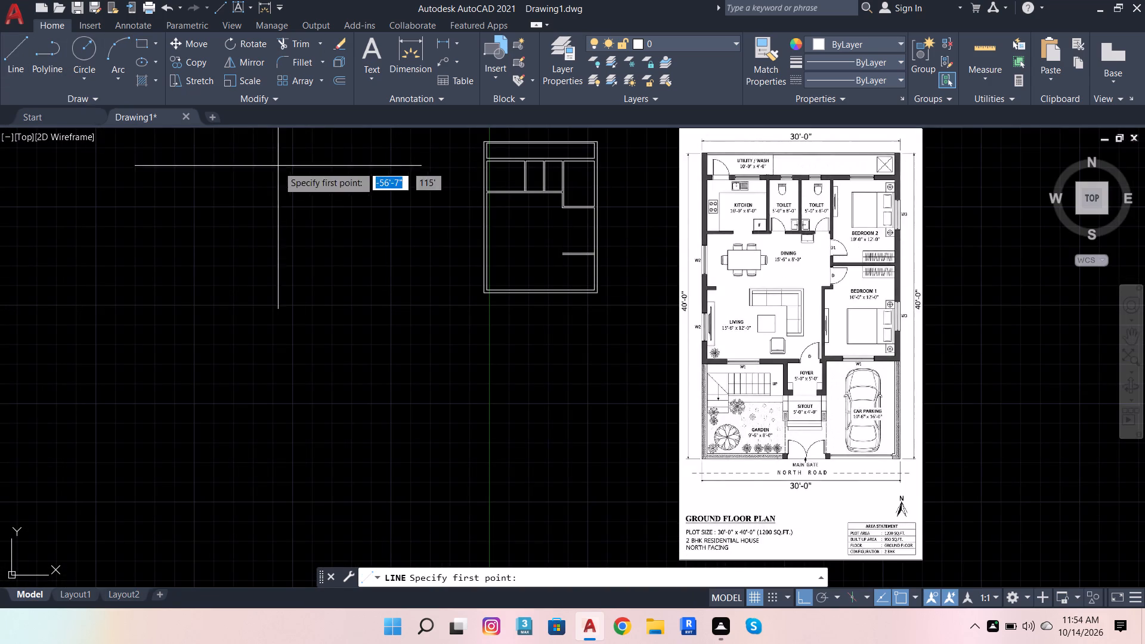
pyautogui.scroll(3, 589, 208)
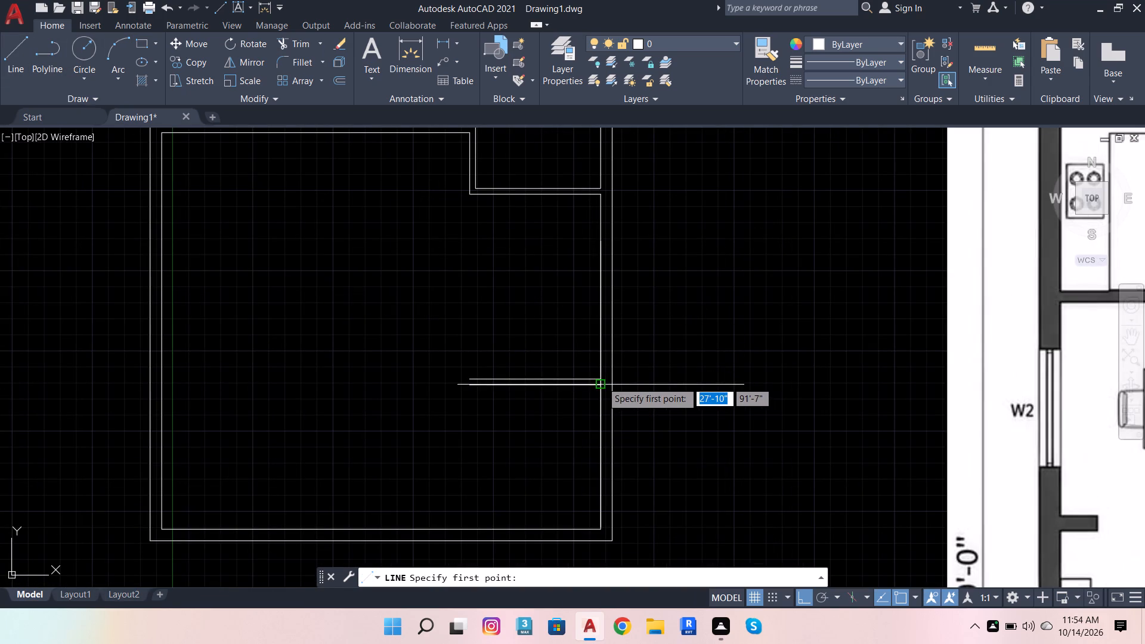
pyautogui.click(602, 382)
pyautogui.write("12'")
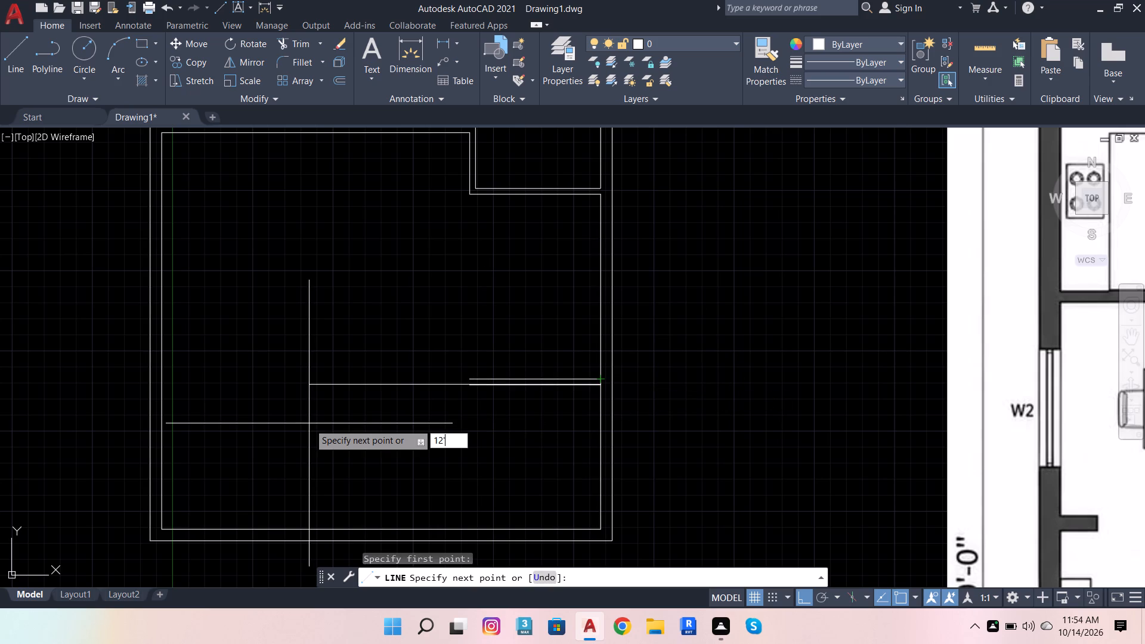
pyautogui.press('Return')
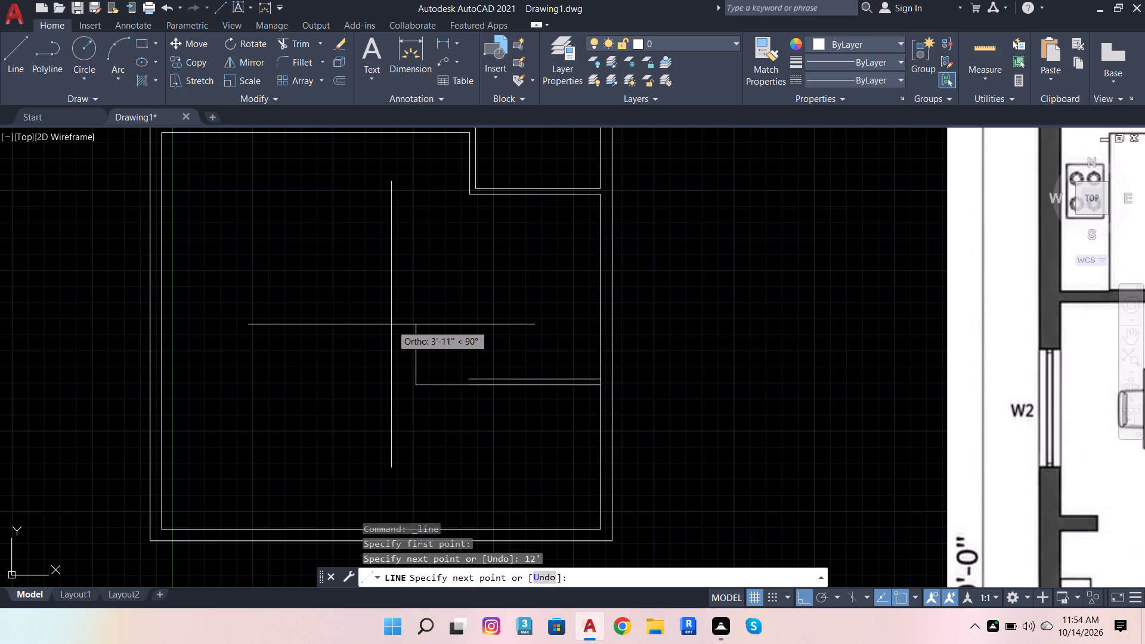
pyautogui.write('4.5')
pyautogui.press('Return')
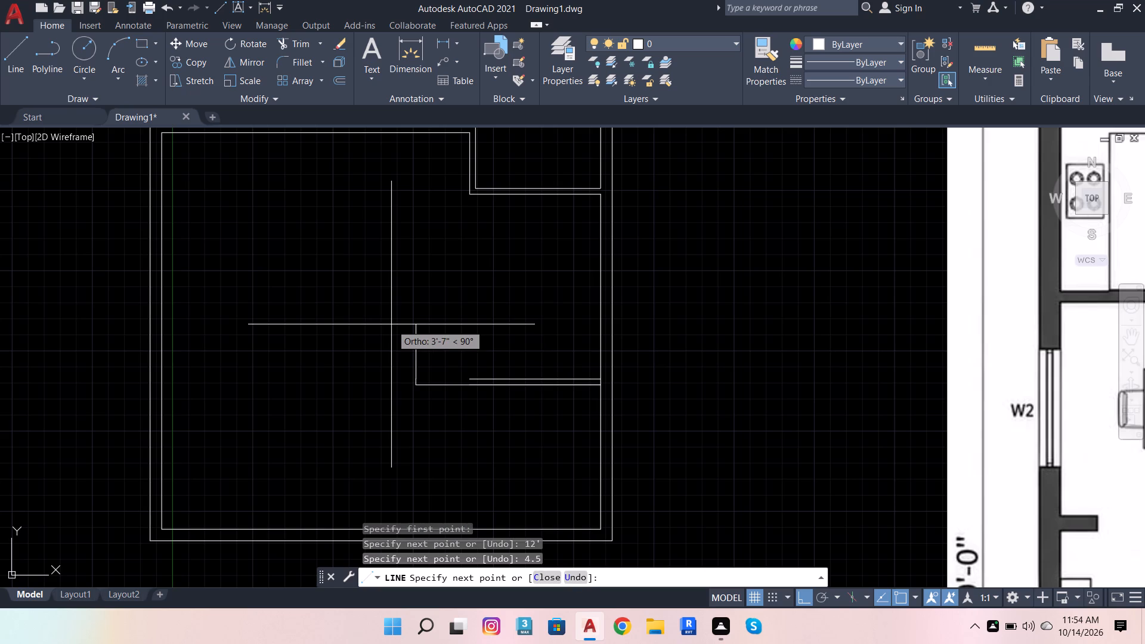
pyautogui.scroll(4, 476, 364)
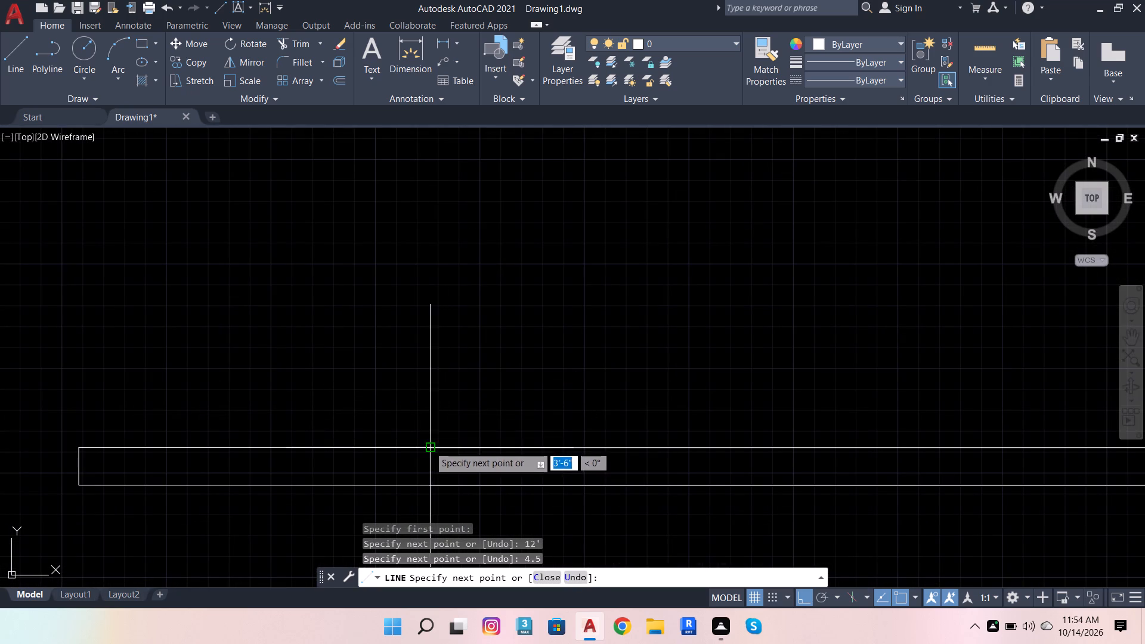
pyautogui.click(428, 447)
pyautogui.press('Escape')
# Delete the overlapping shorter offset line along the lower edge of bedroom 1's lower wall.
pyautogui.click(505, 480)
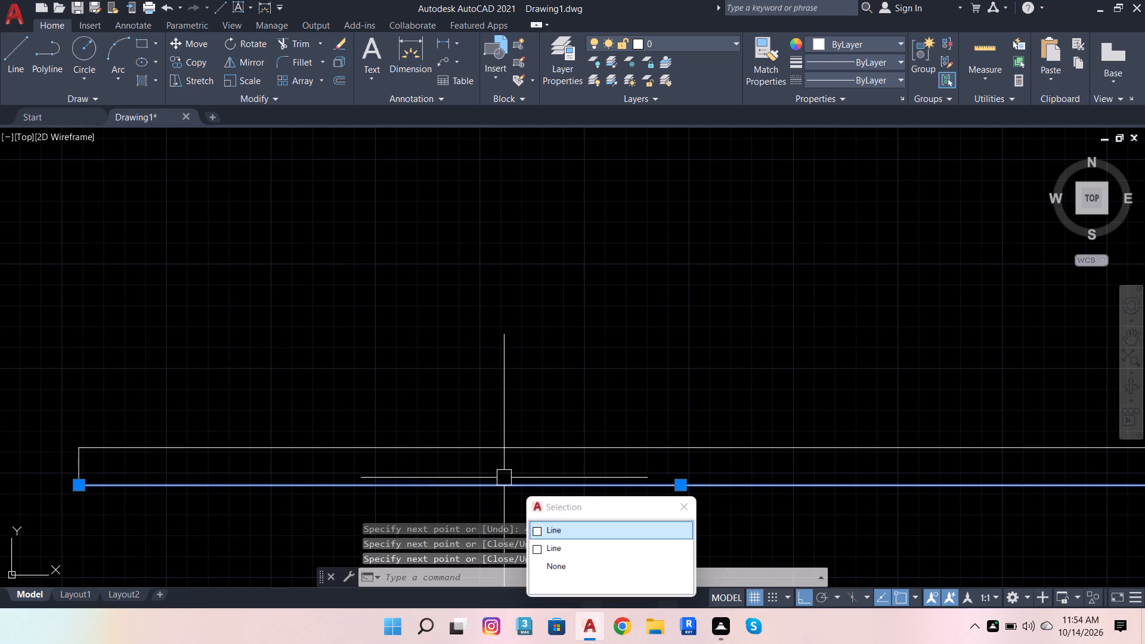
pyautogui.click(548, 548)
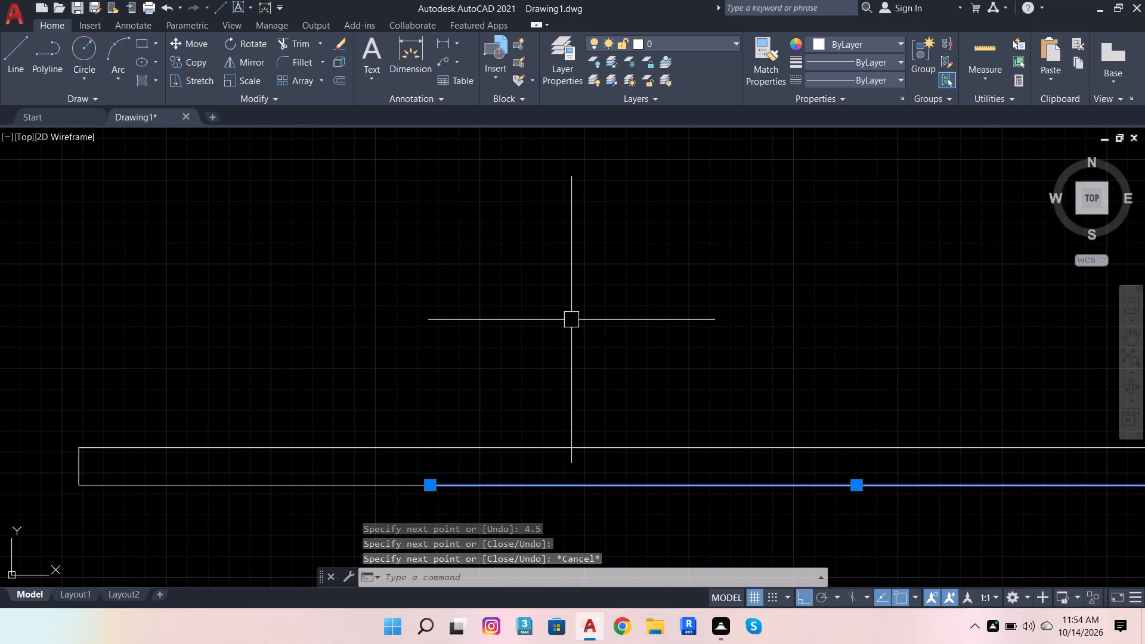
pyautogui.press('Delete')
# Join the two collinear segments of the upper line of bedroom 1's lower wall.
pyautogui.click(551, 454)
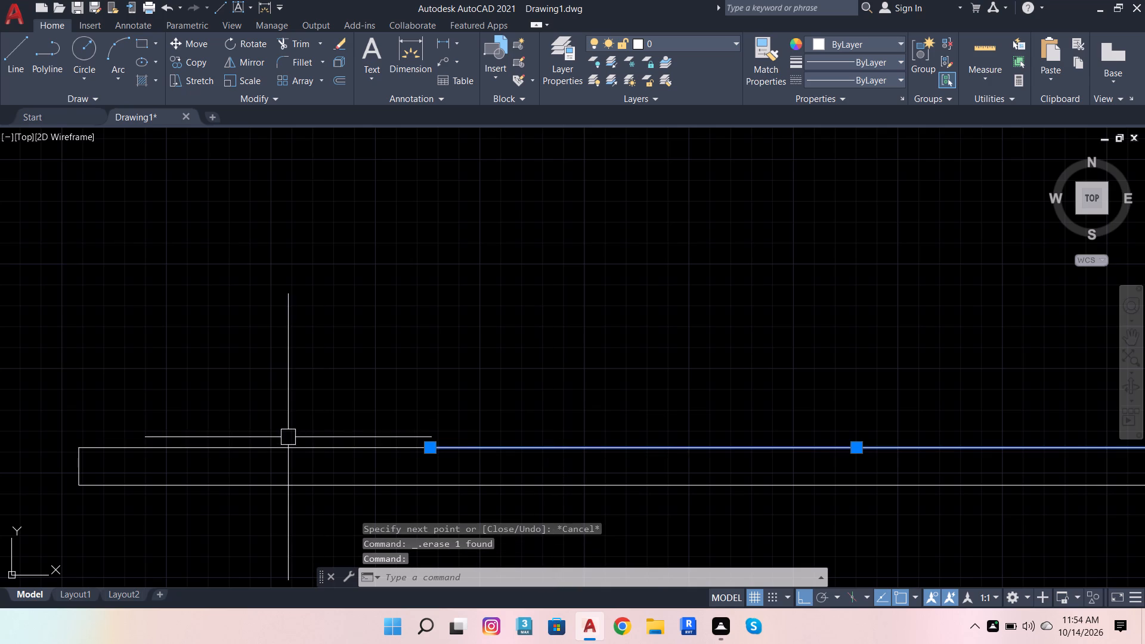
pyautogui.click(288, 437)
pyautogui.click(300, 455)
pyautogui.click(309, 452)
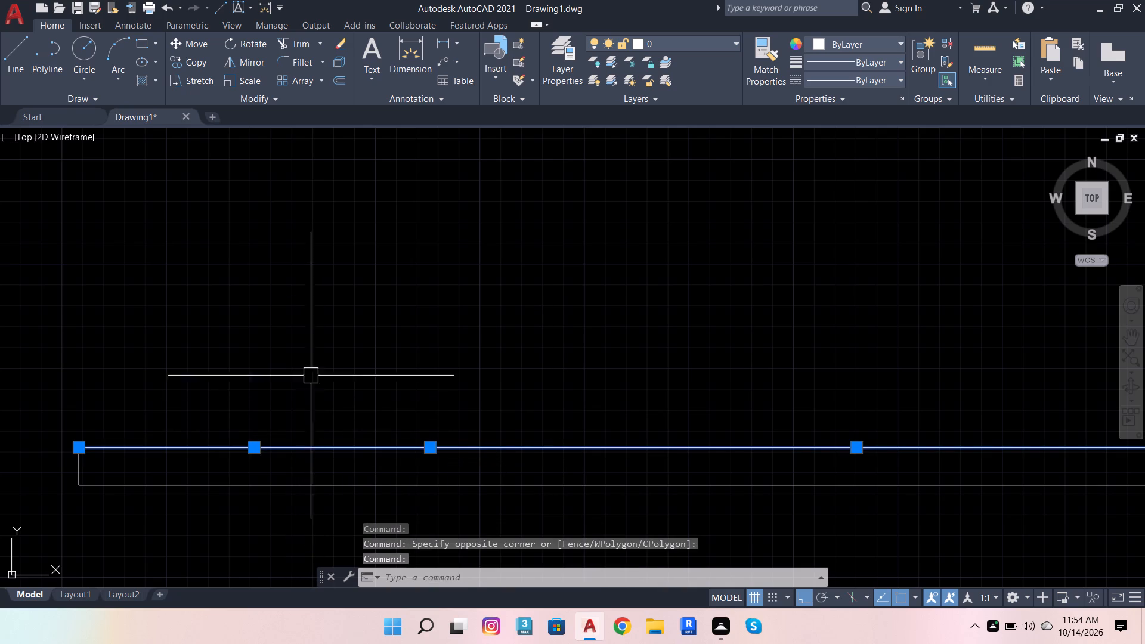
pyautogui.press('j')
pyautogui.press('Return')
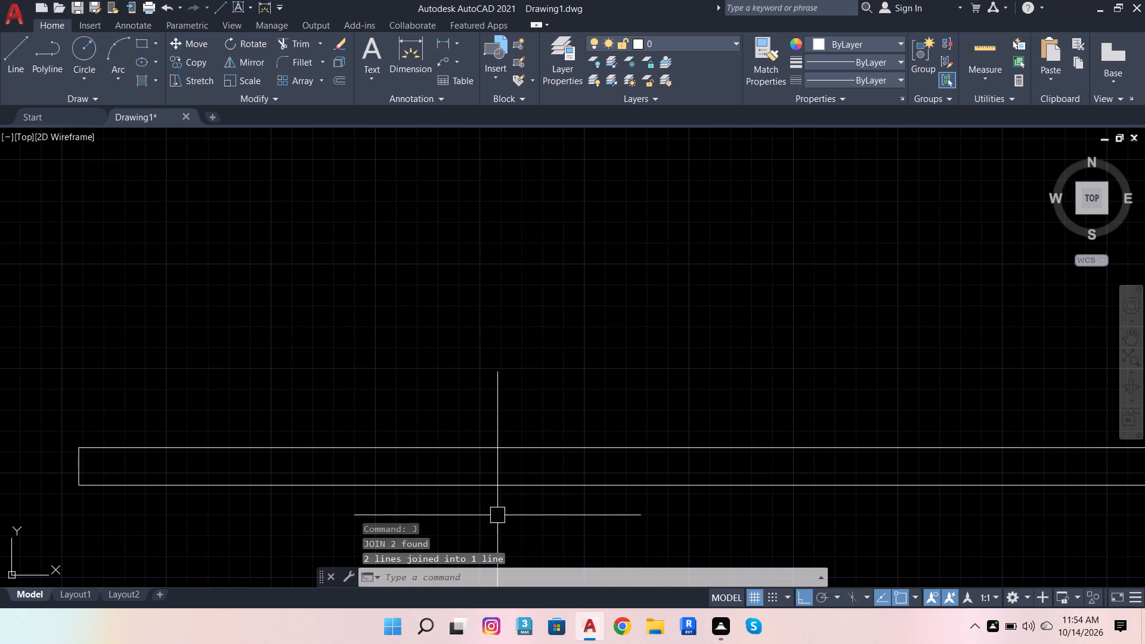
# From bedroom 2's lower left wall corner, draw a line 4' down, undo it, and redraw it 3' down and leftward beyond bedroom 1's lower wall end.
pyautogui.scroll(-4, 401, 383)
pyautogui.scroll(2, 459, 397)
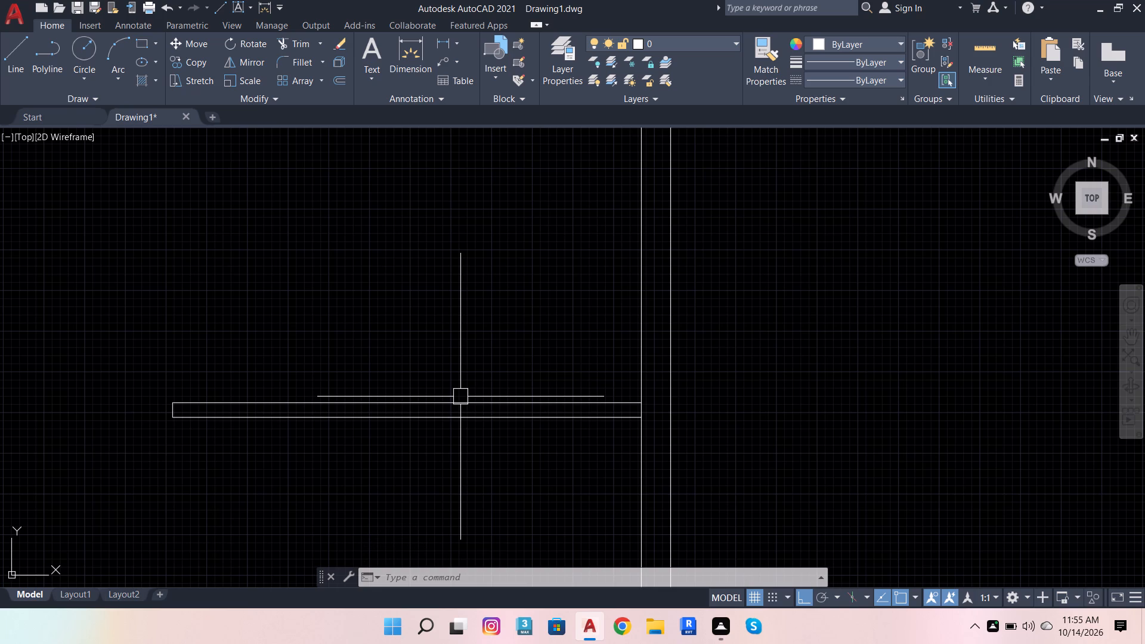
pyautogui.scroll(-3, 526, 286)
pyautogui.scroll(1, 467, 154)
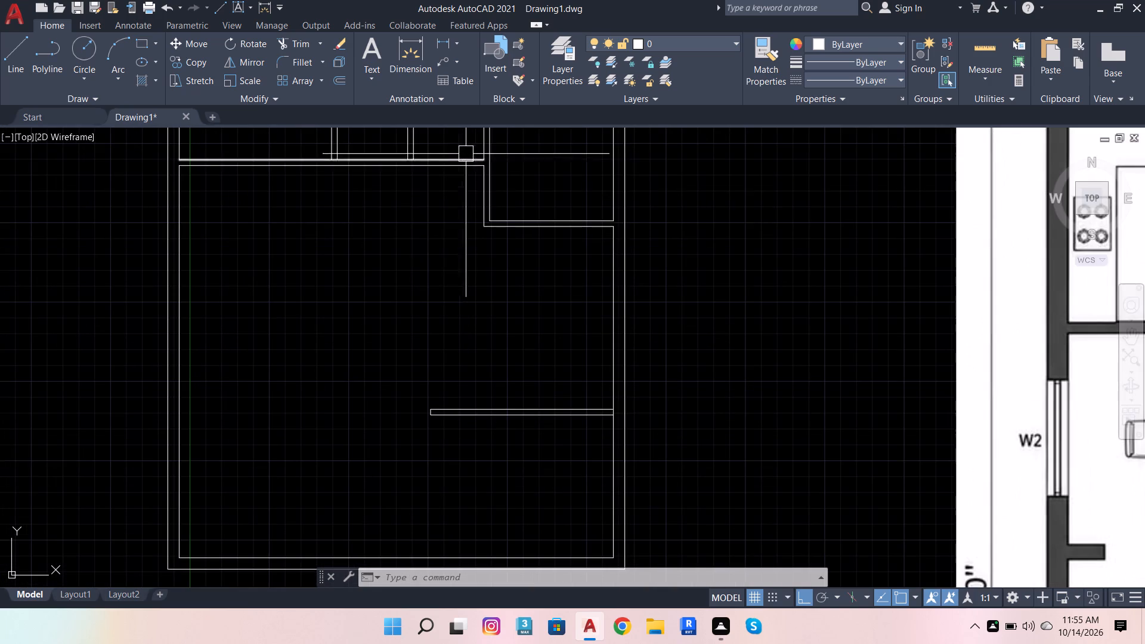
pyautogui.click(11, 52)
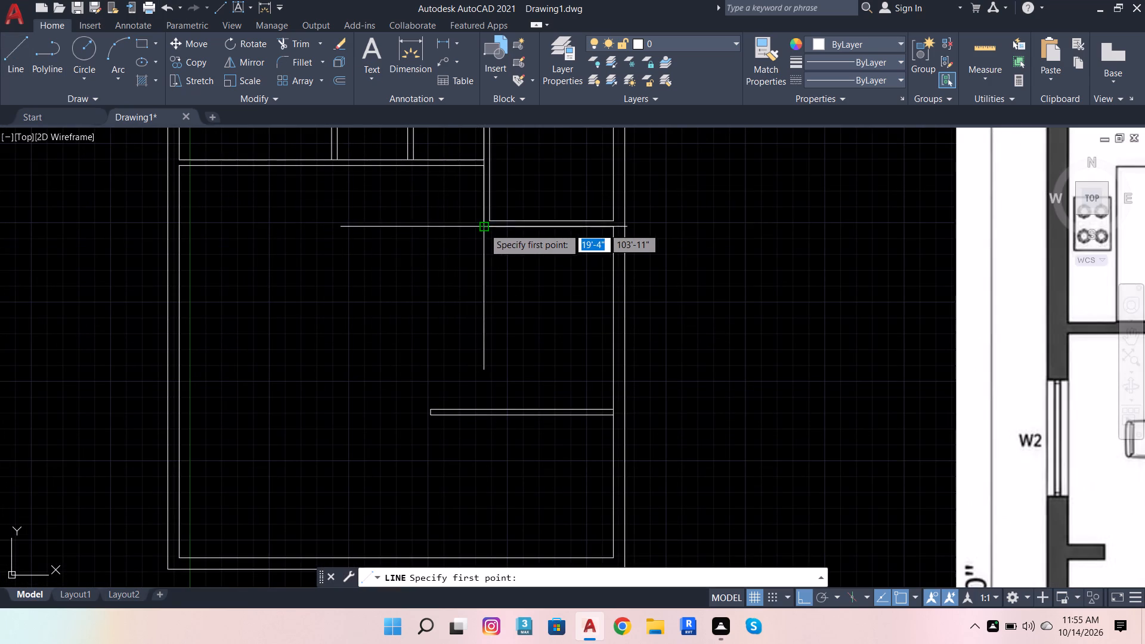
pyautogui.click(484, 228)
pyautogui.write("4'")
pyautogui.press('Return')
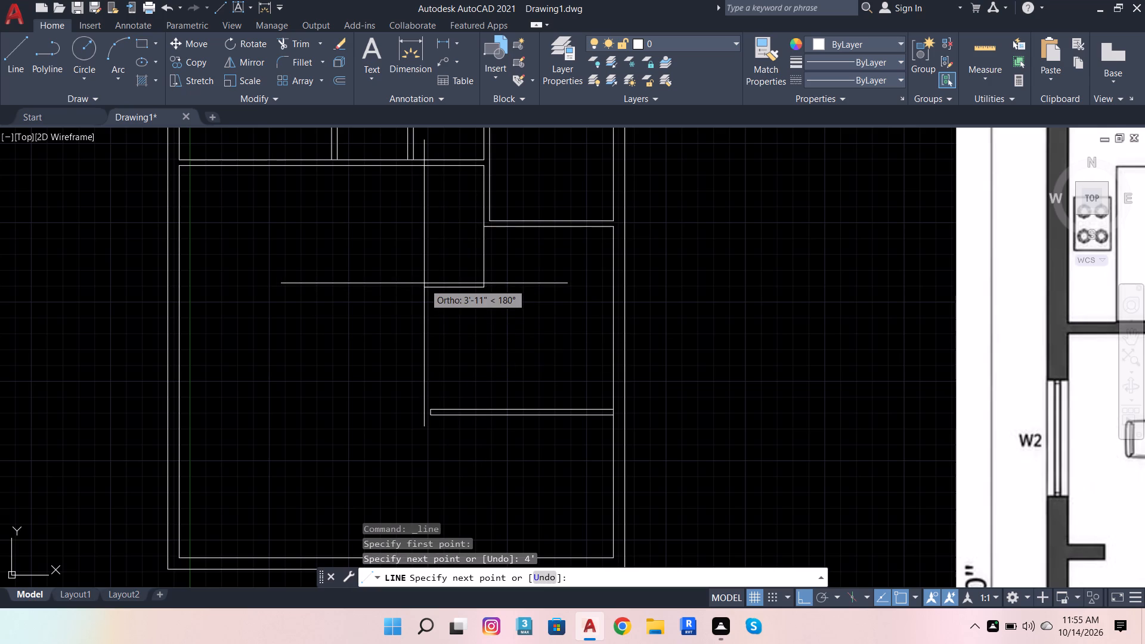
pyautogui.scroll(-2, 417, 290)
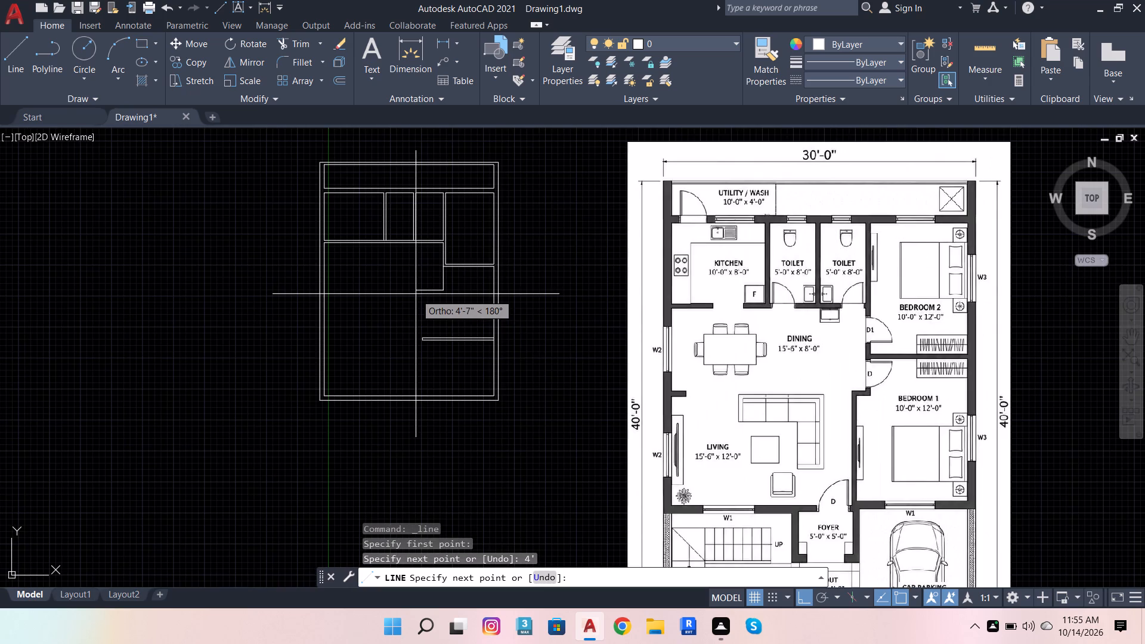
pyautogui.hotkey('ctrl', 'z')
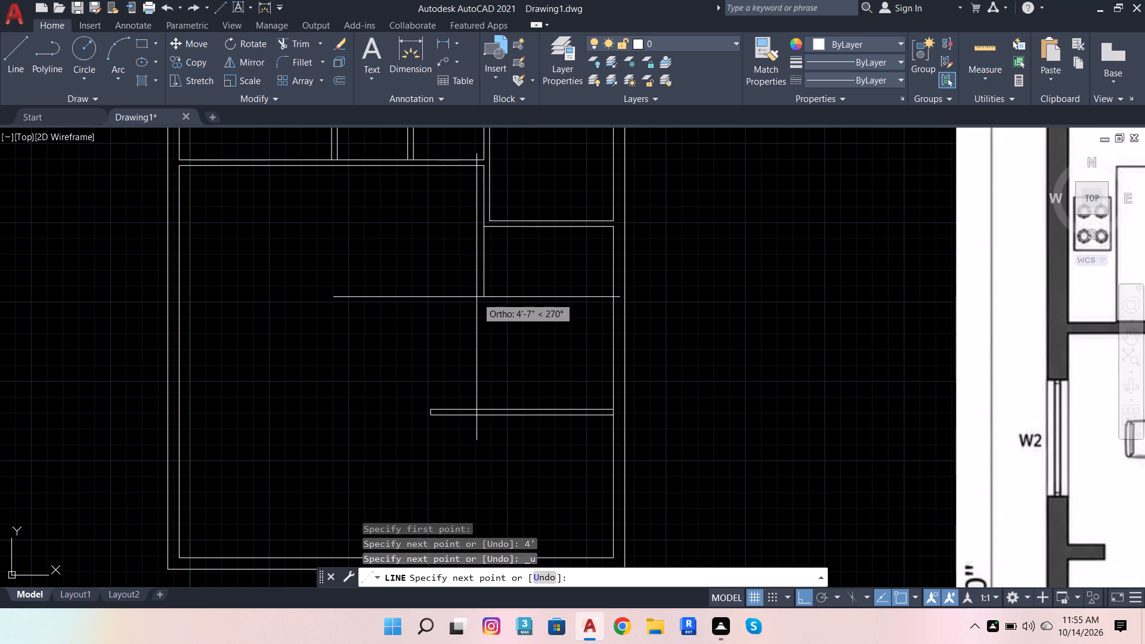
pyautogui.write("3'")
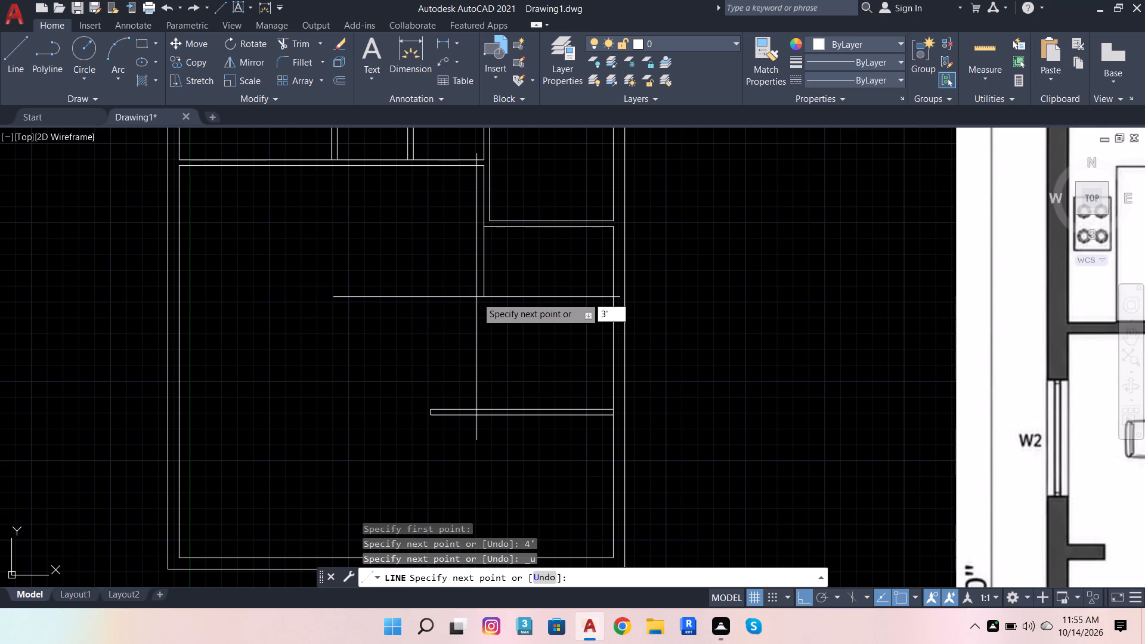
pyautogui.press('Return')
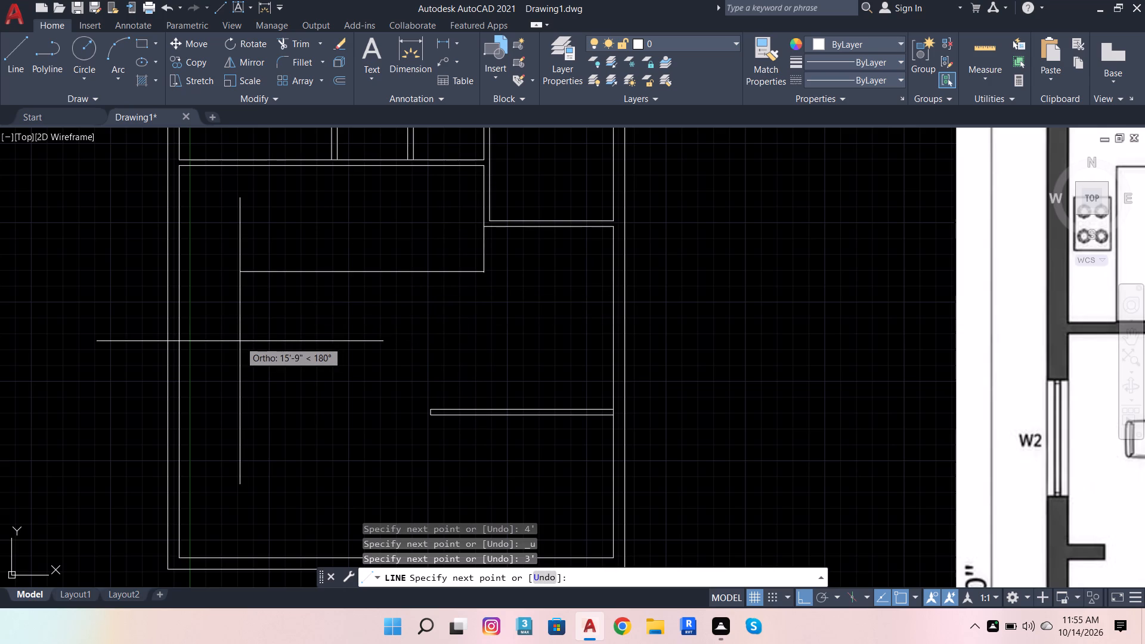
pyautogui.scroll(-1, 238, 341)
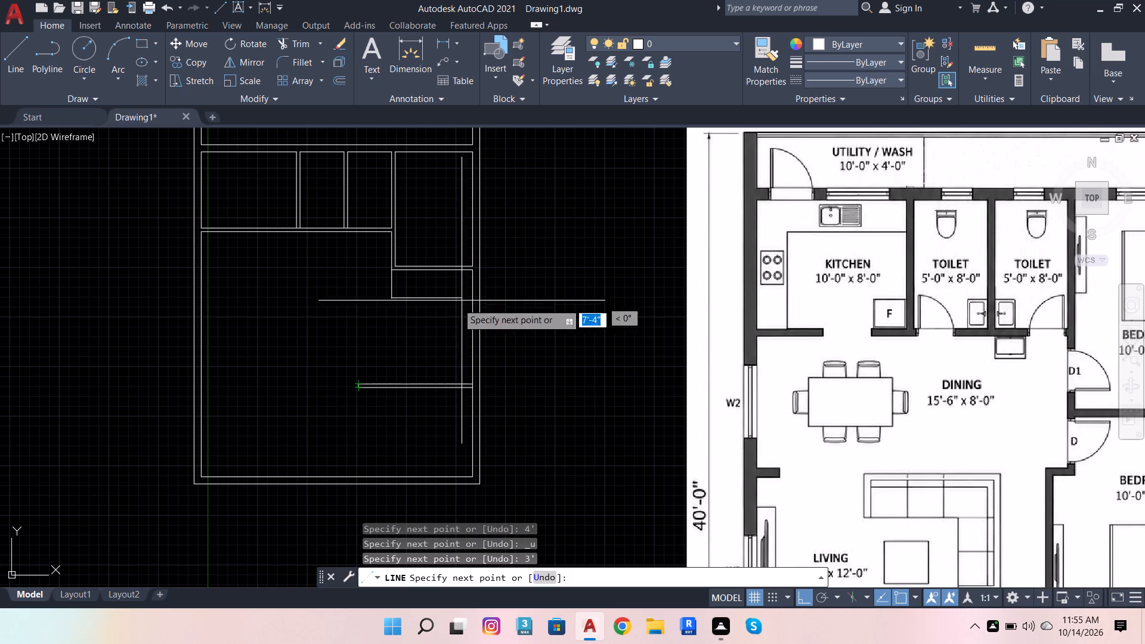
pyautogui.click(329, 337)
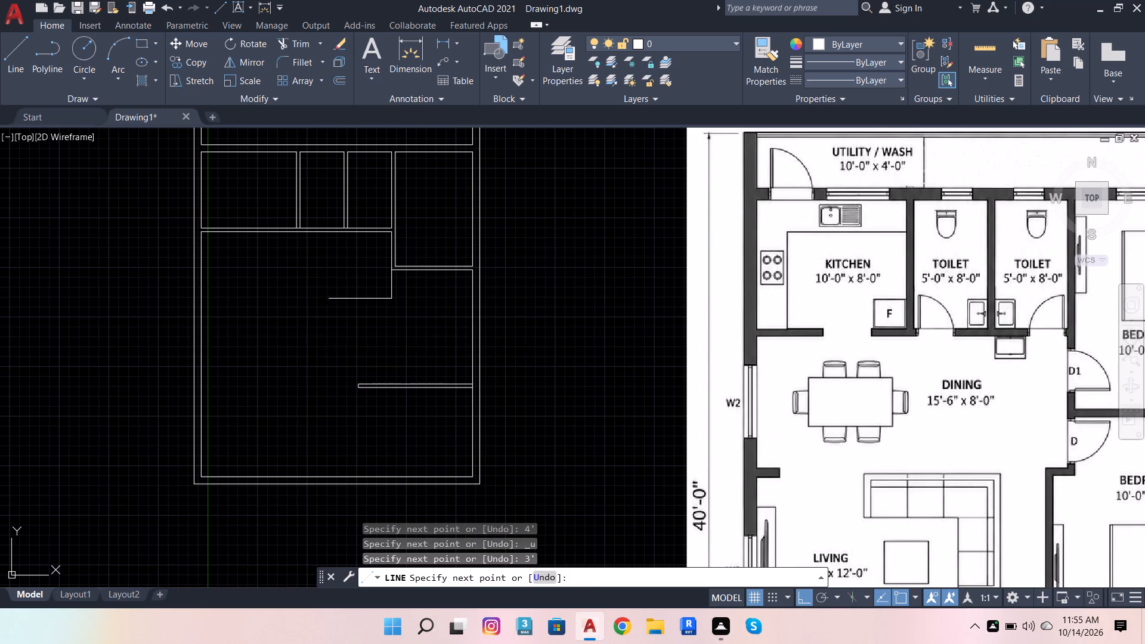
pyautogui.press('space')
# Extend the left end line of bedroom 1's lower wall up to the new horizontal line and trim that line's overhang.
pyautogui.scroll(2, 328, 336)
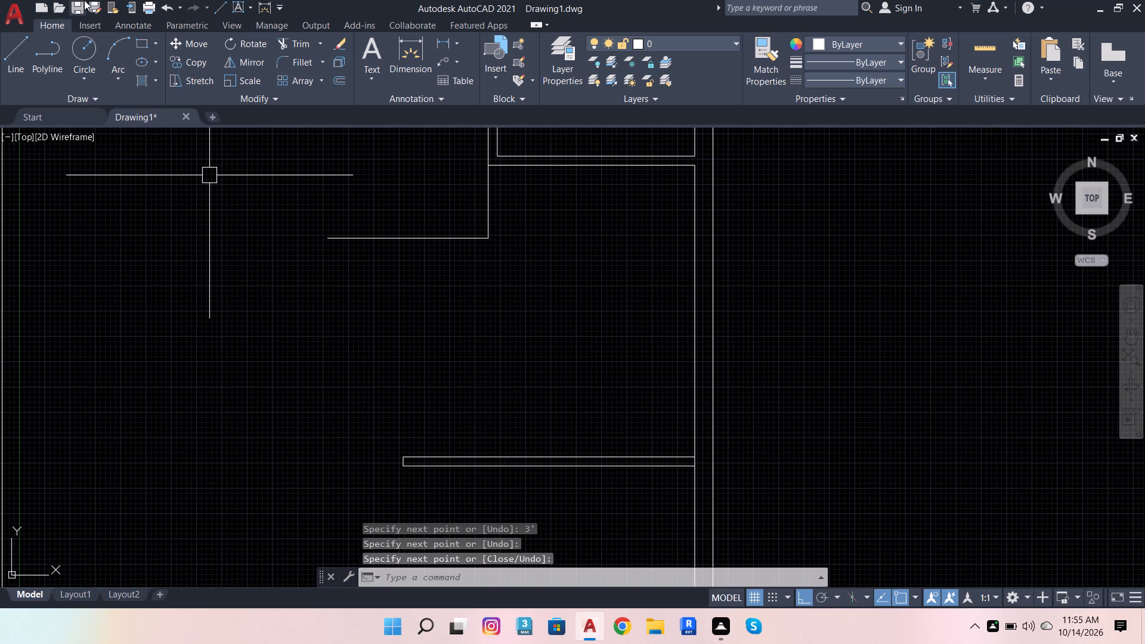
pyautogui.click(300, 45)
pyautogui.scroll(1, 376, 484)
pyautogui.scroll(-1, 388, 481)
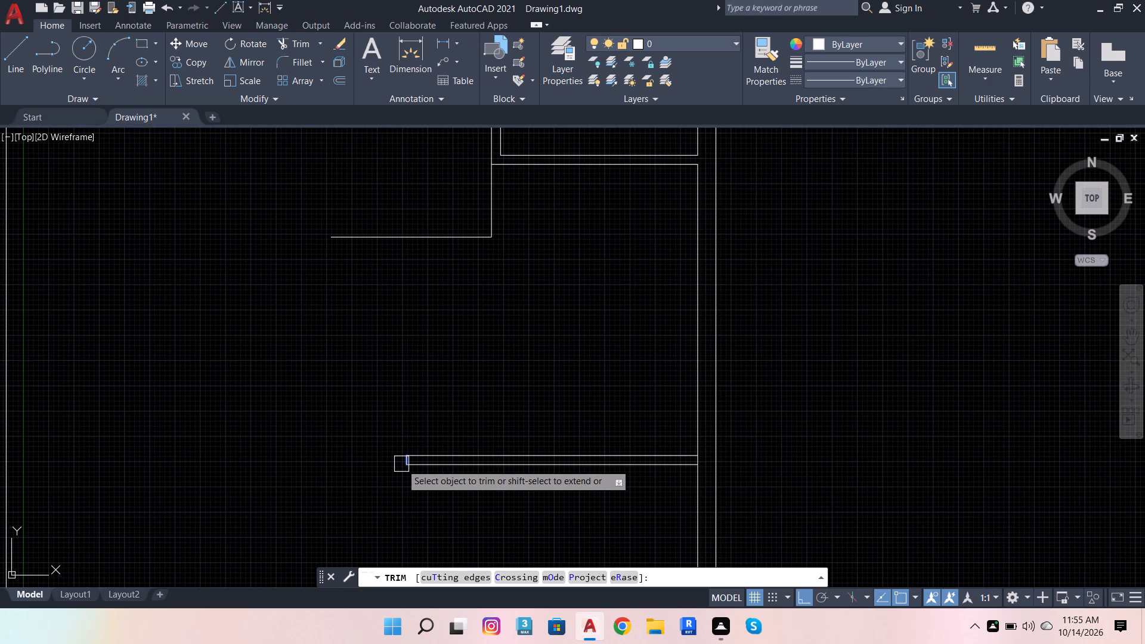
pyautogui.keyDown('shift'); pyautogui.click(401, 464); pyautogui.keyUp('shift')
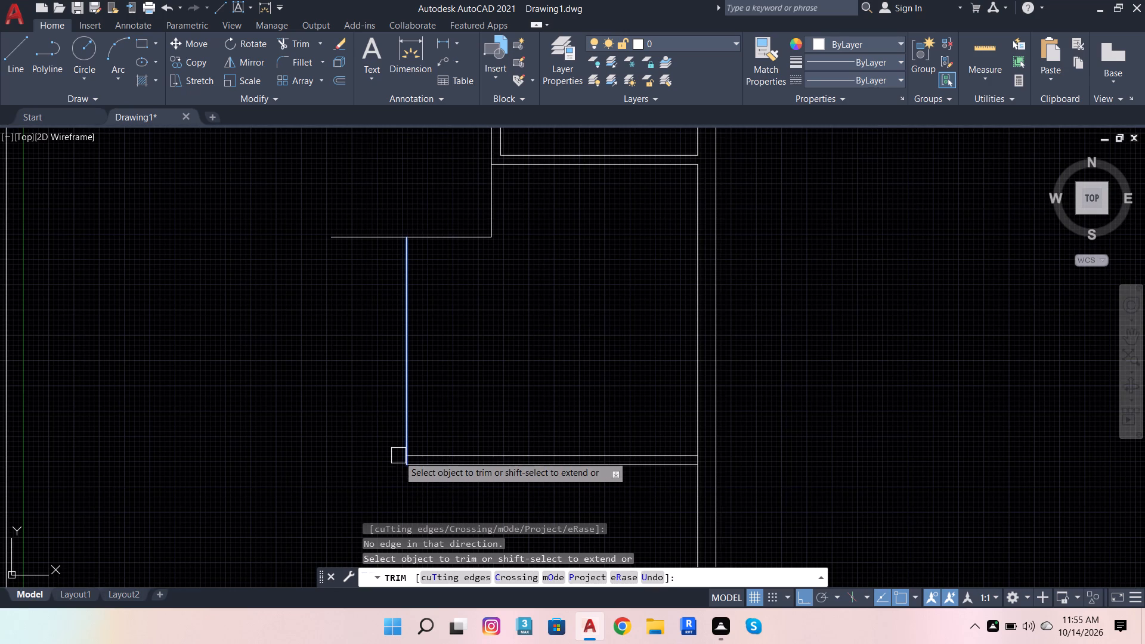
pyautogui.keyDown('shift'); pyautogui.click(398, 456); pyautogui.keyUp('shift')
pyautogui.click(373, 240)
pyautogui.scroll(-2, 314, 392)
pyautogui.scroll(3, 327, 382)
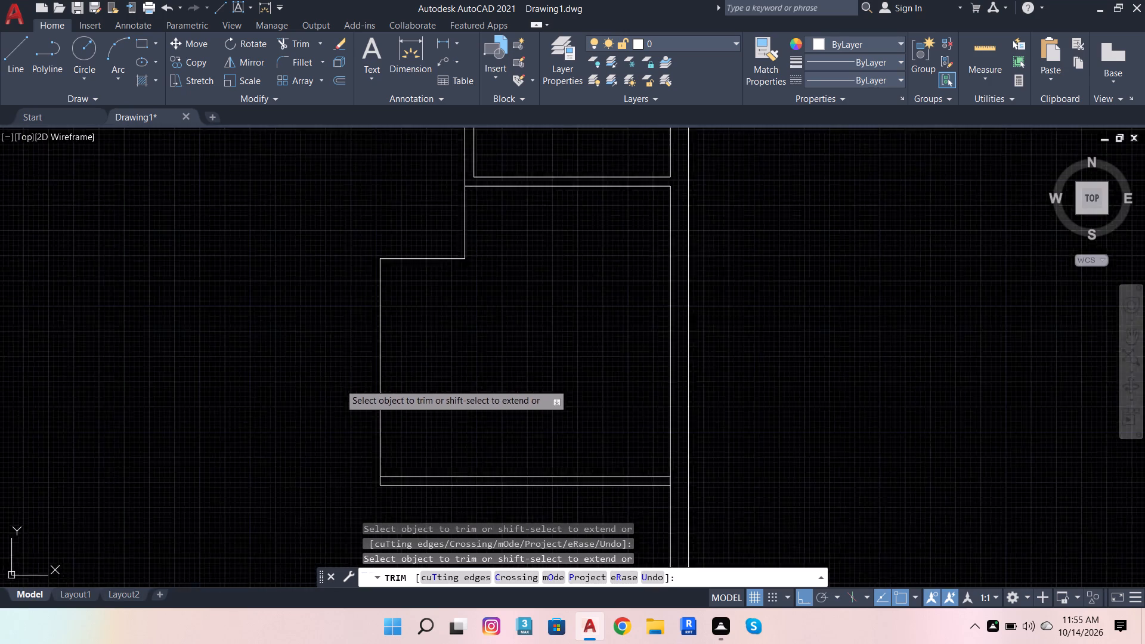
pyautogui.press('Escape')
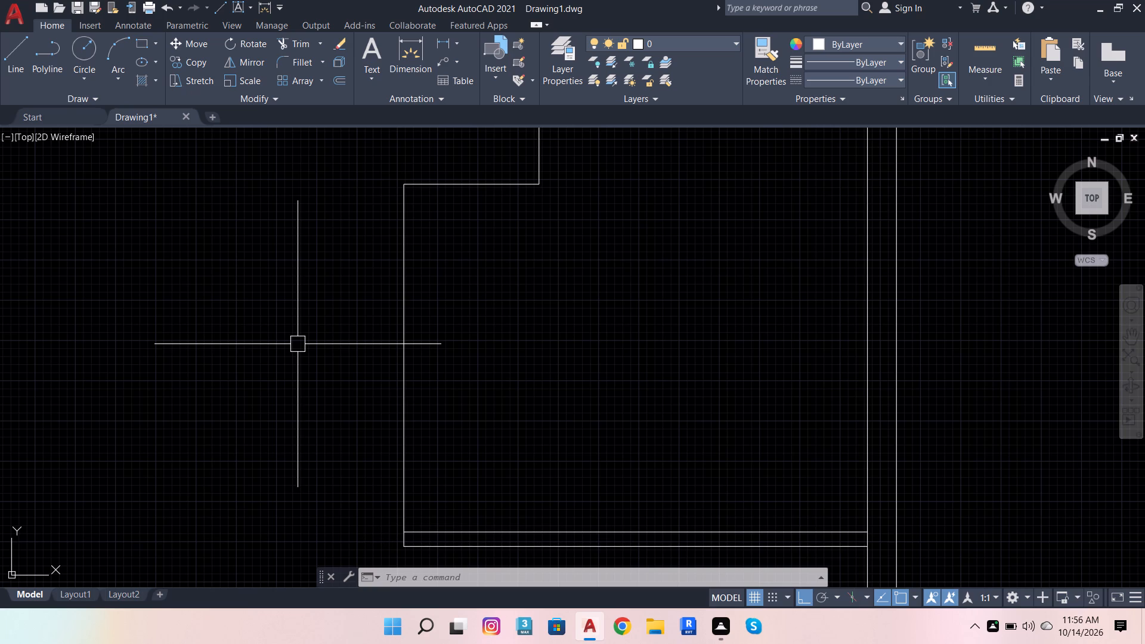
# Offset bedroom 1's left wall, the horizontal step line and the short vertical line 4.5" inward to give the walls thickness.
pyautogui.scroll(-2, 339, 343)
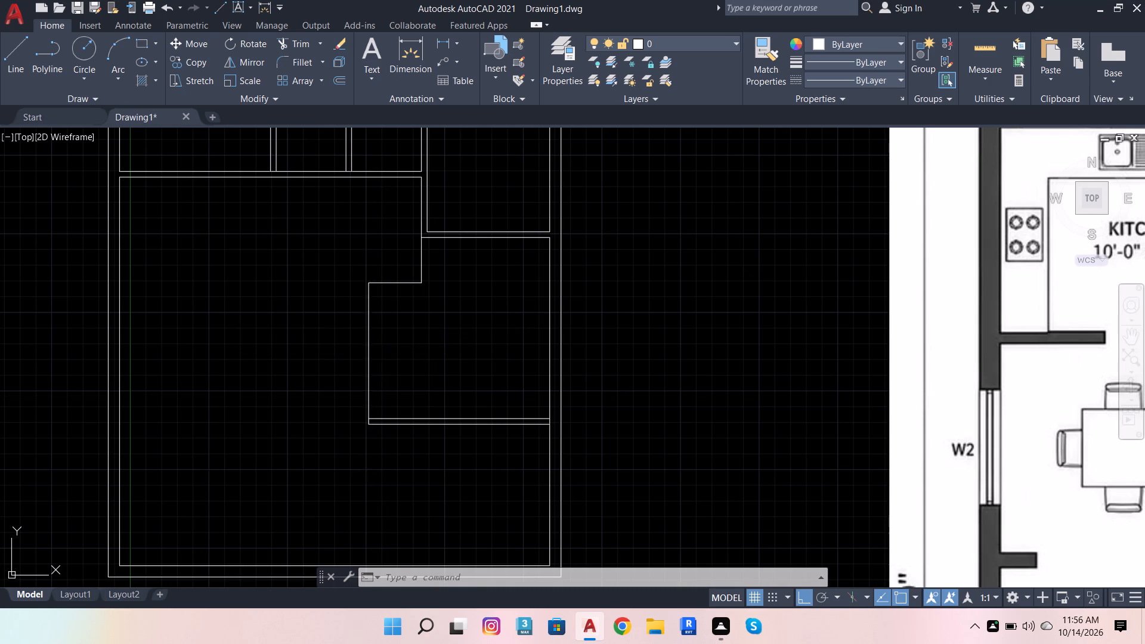
pyautogui.click(370, 339)
pyautogui.click(346, 80)
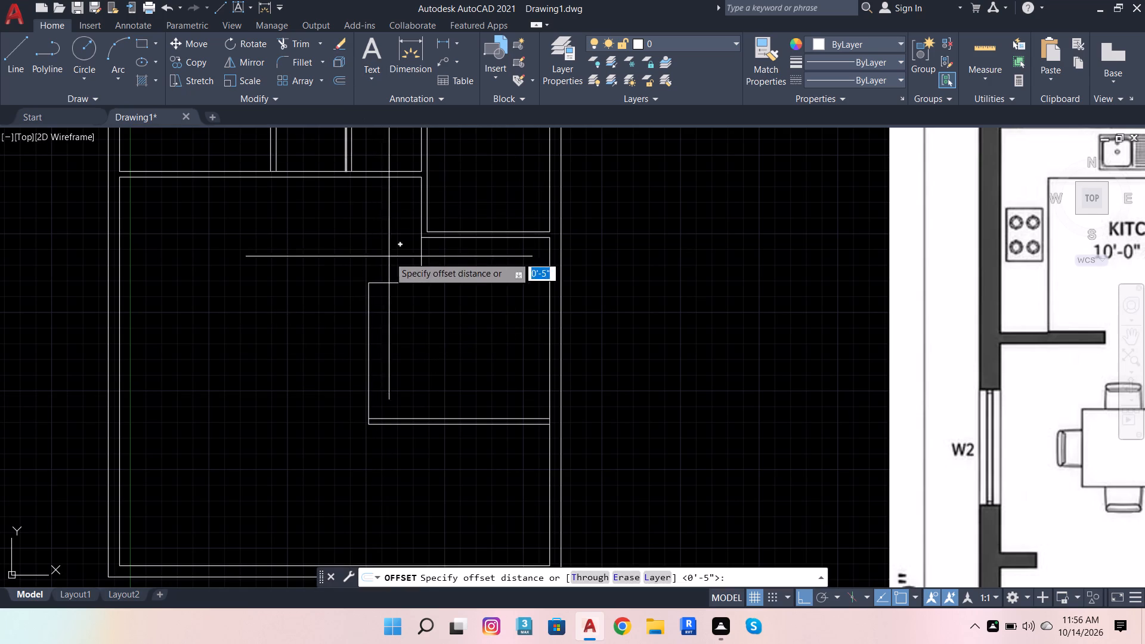
pyautogui.click(361, 286)
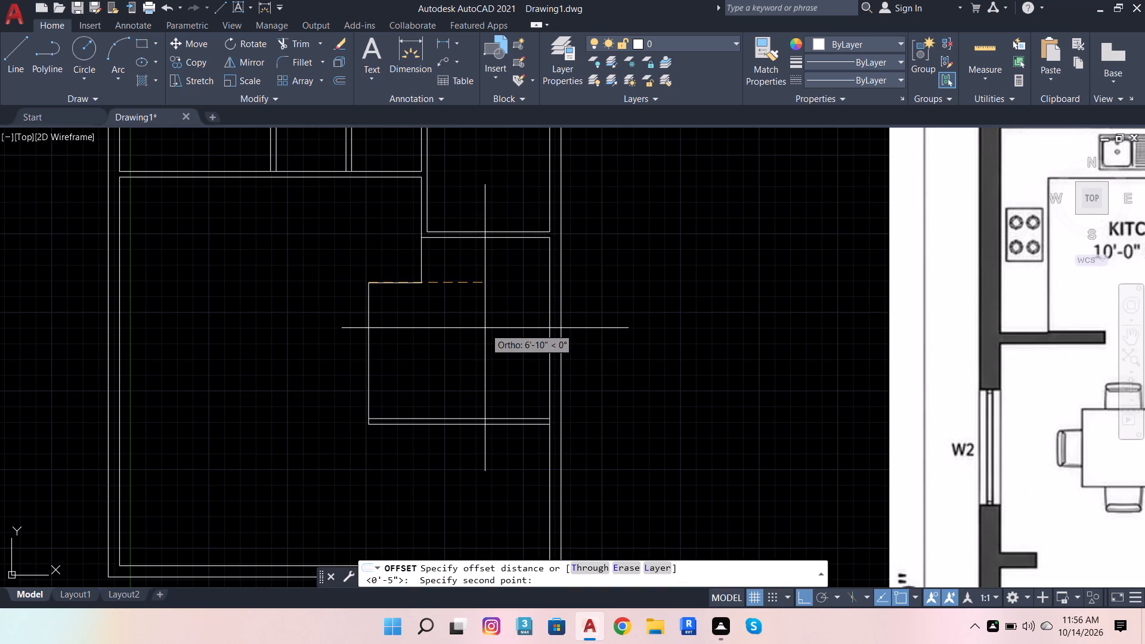
pyautogui.write('4.5')
pyautogui.press('Return')
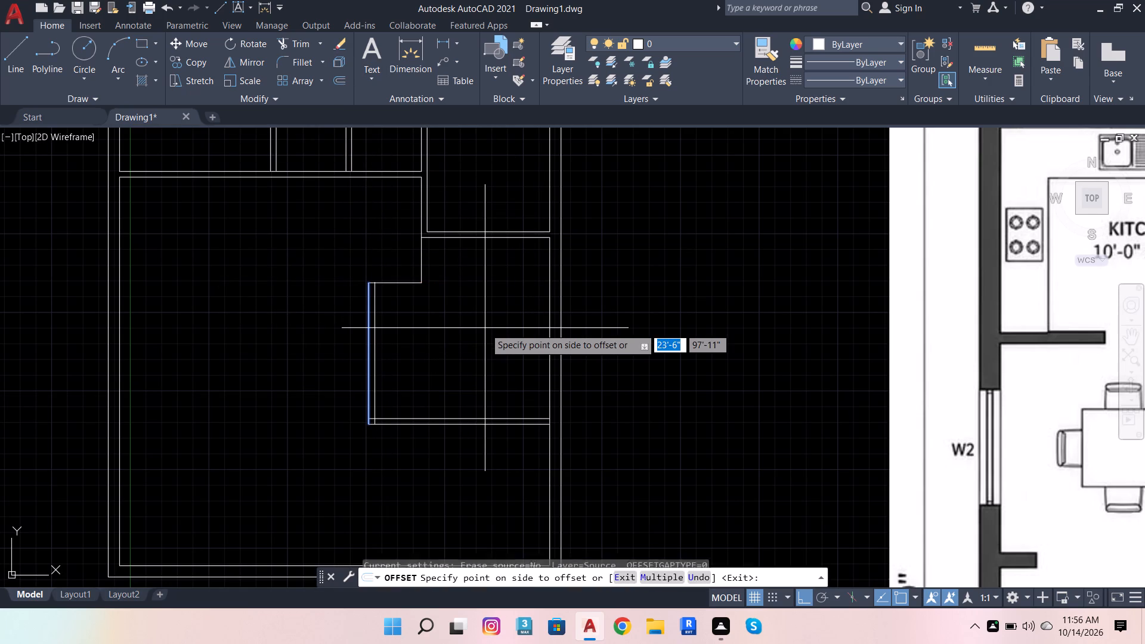
pyautogui.click(485, 328)
pyautogui.click(404, 282)
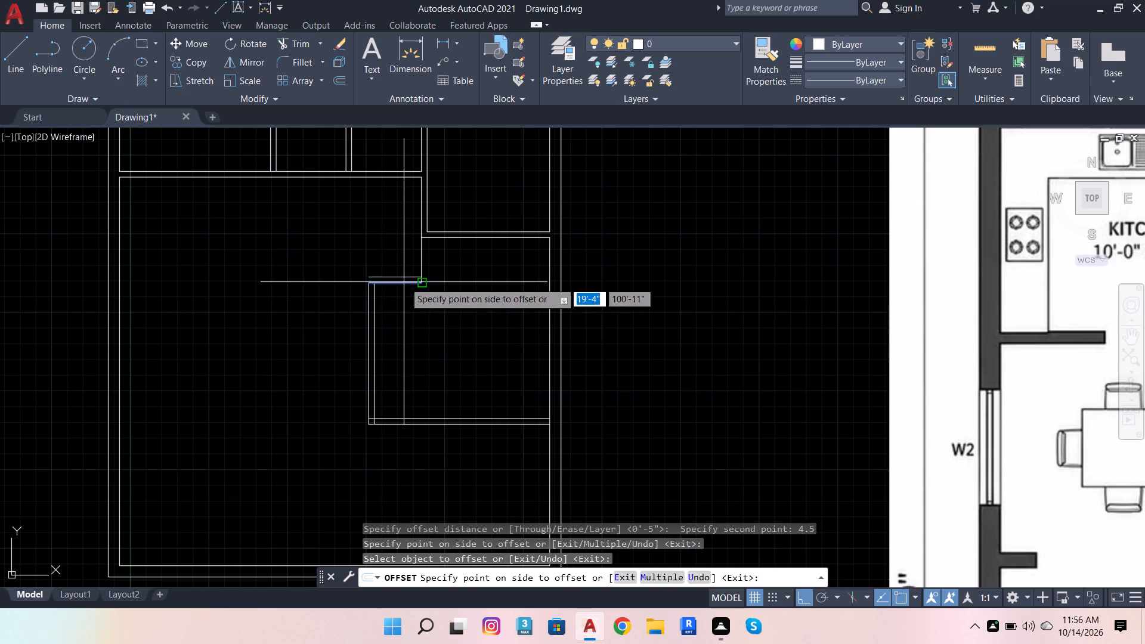
pyautogui.click(403, 290)
pyautogui.click(425, 262)
pyautogui.click(469, 253)
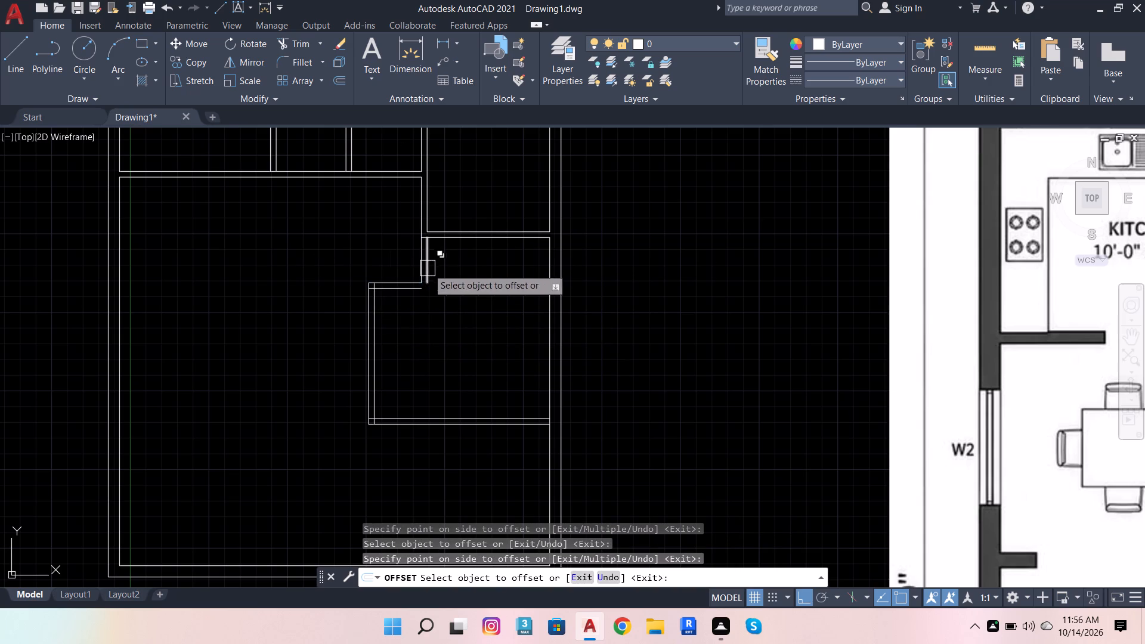
# Fillet the inner horizontal and short vertical wall lines into a closed corner at bedroom 1's step.
pyautogui.click(296, 58)
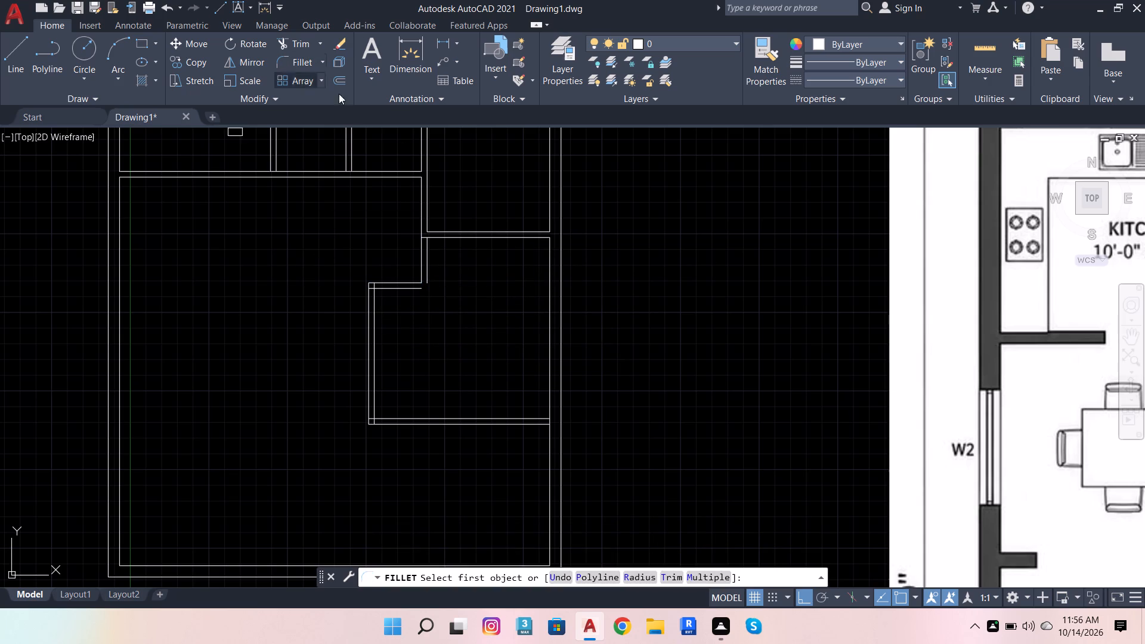
pyautogui.scroll(2, 423, 301)
pyautogui.click(395, 269)
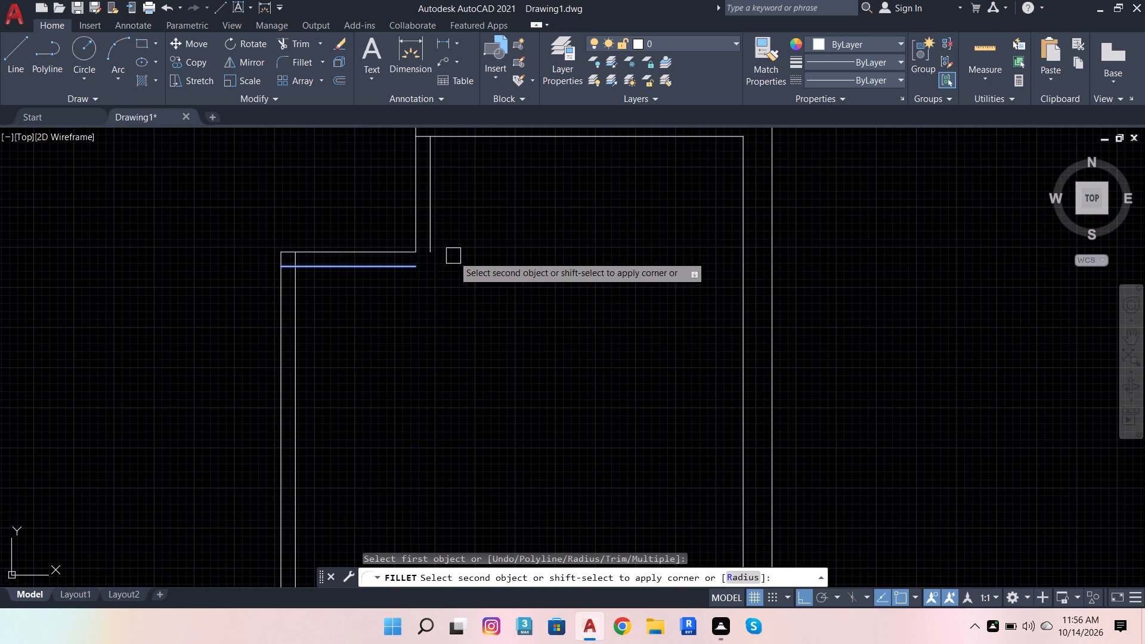
pyautogui.click(431, 239)
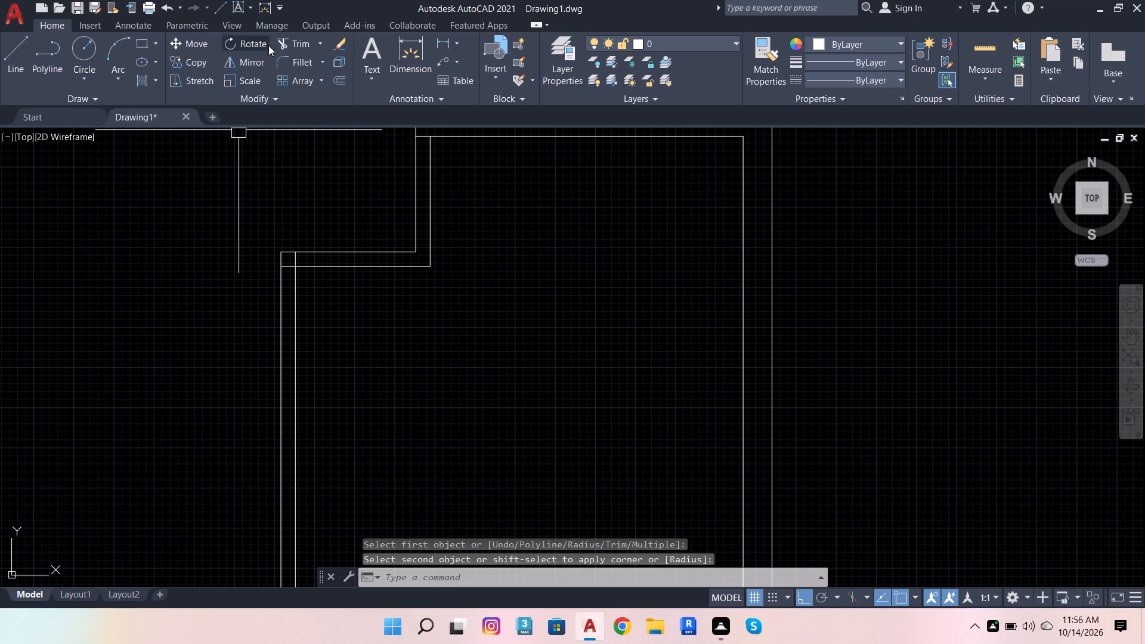
# Trim the overlapping line ends at bedroom 1's step corner, its junction with bedroom 2's lower wall, and its lower left corner.
pyautogui.click(295, 41)
pyautogui.scroll(2, 330, 216)
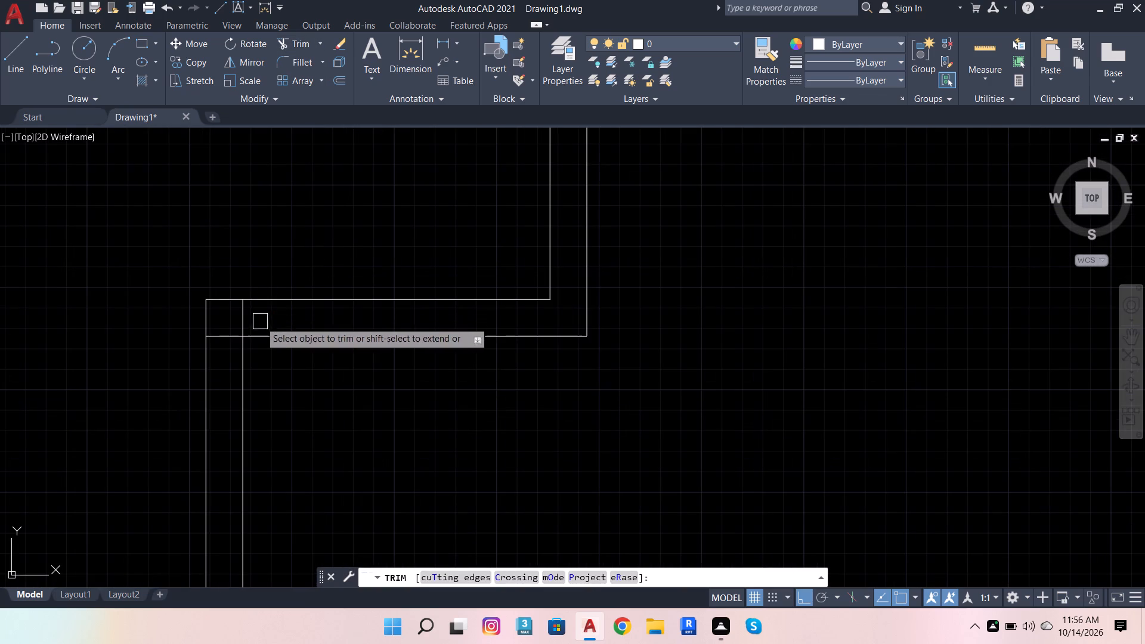
pyautogui.click(257, 322)
pyautogui.click(222, 342)
pyautogui.scroll(-3, 276, 373)
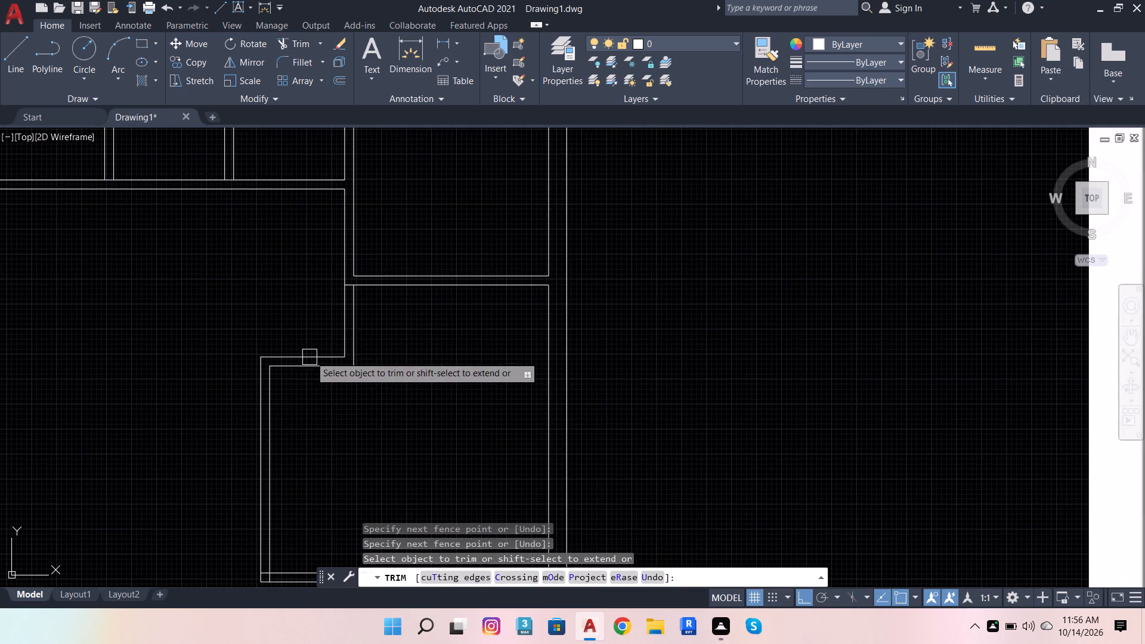
pyautogui.scroll(3, 343, 284)
pyautogui.click(360, 284)
pyautogui.scroll(-5, 396, 293)
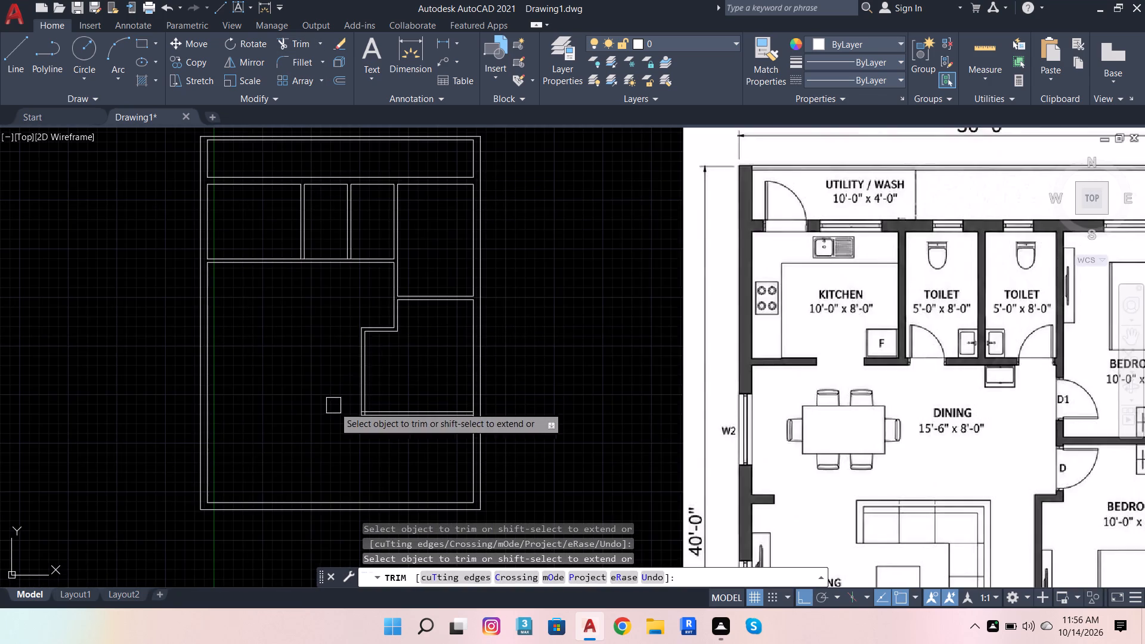
pyautogui.scroll(6, 348, 420)
pyautogui.click(459, 401)
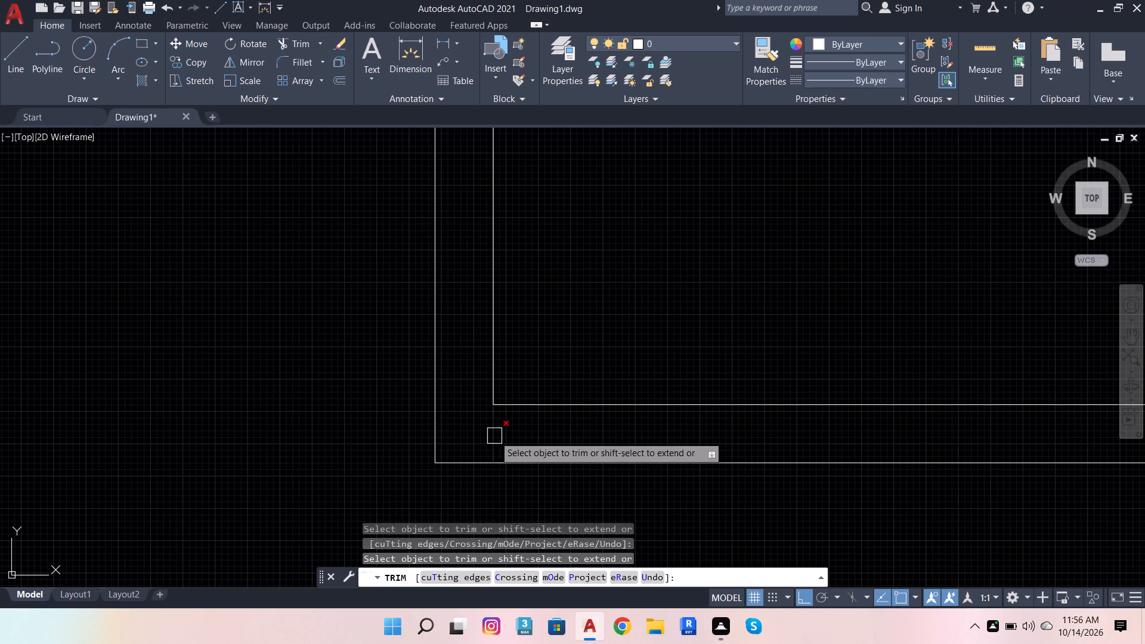
pyautogui.click(495, 436)
pyautogui.scroll(-6, 347, 407)
pyautogui.press('Escape')
pyautogui.press('Escape')
pyautogui.press('Escape')
pyautogui.press('Escape')
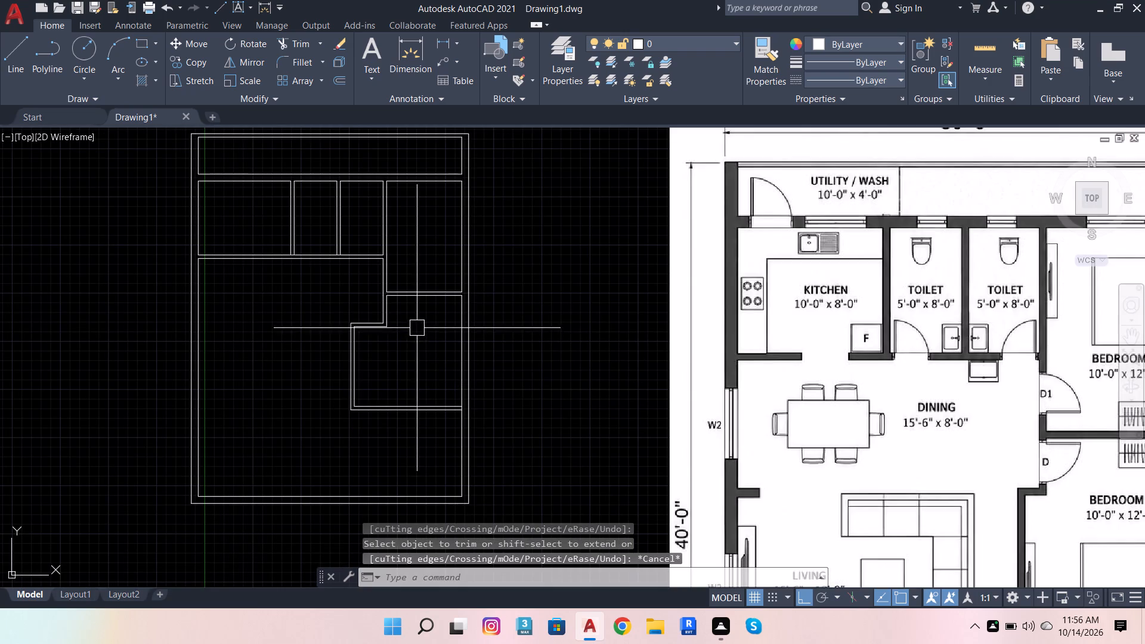
# Compare the drawn walls with the reference plan, examining the living, foyer, sitout, garden and car parking areas.
pyautogui.scroll(-1, 353, 301)
pyautogui.scroll(2, 358, 323)
pyautogui.scroll(-2, 349, 290)
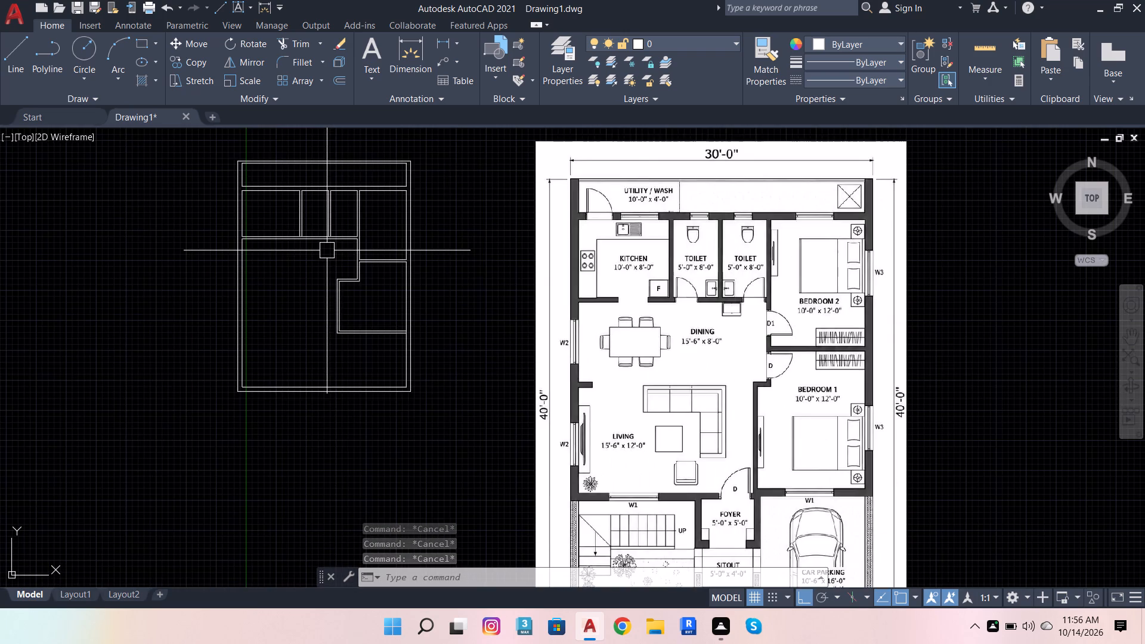
pyautogui.scroll(3, 342, 258)
pyautogui.scroll(-3, 392, 222)
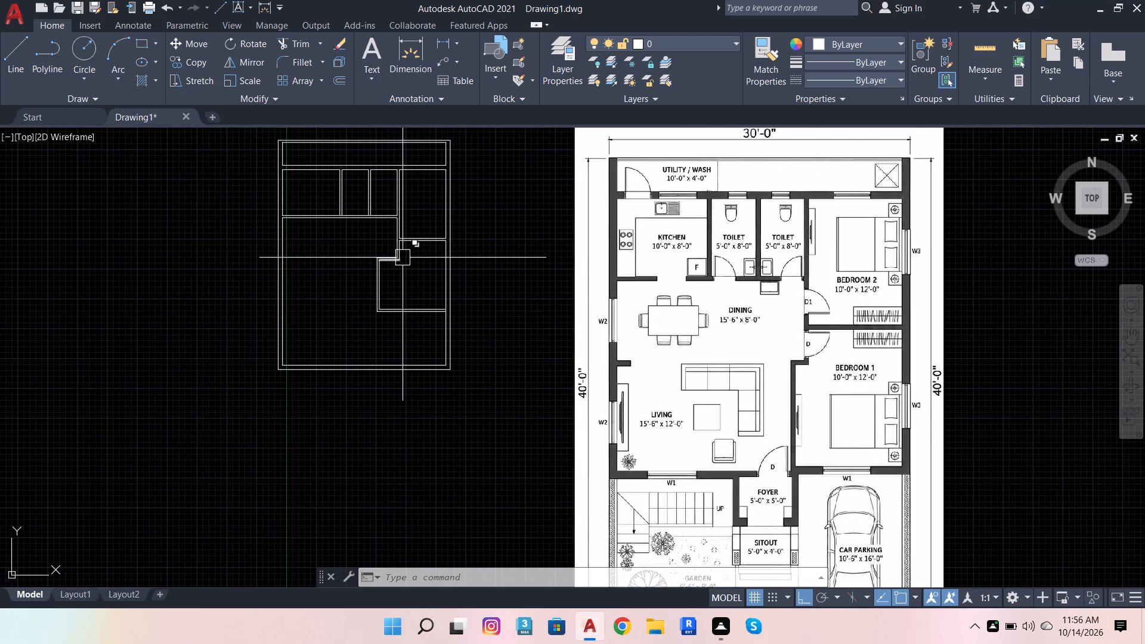
pyautogui.scroll(-1, 427, 198)
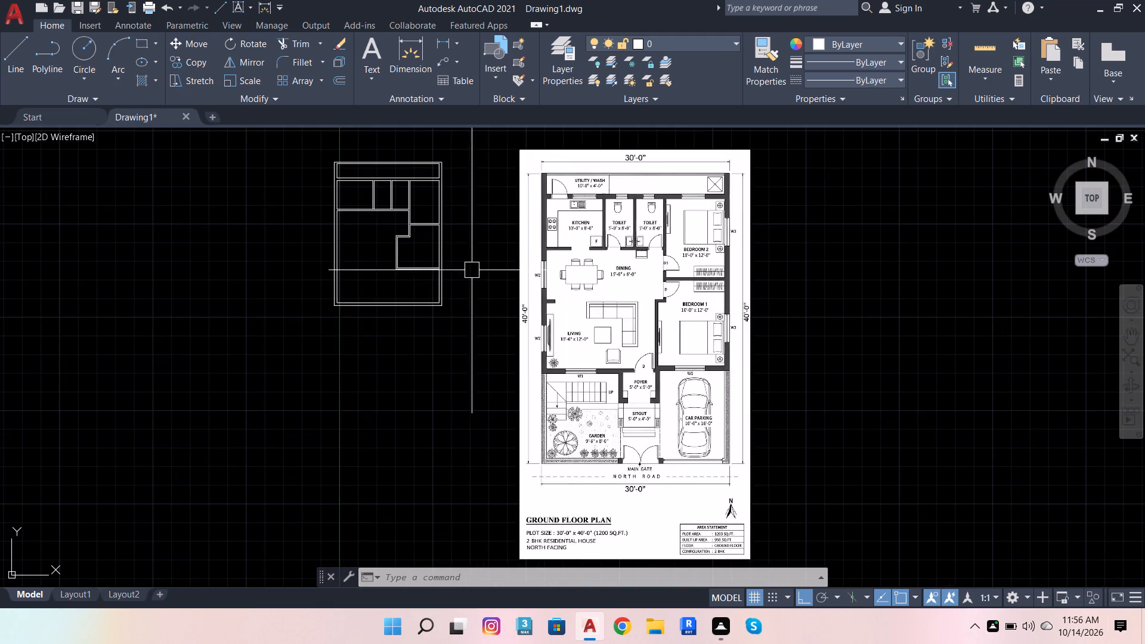
pyautogui.scroll(2, 766, 426)
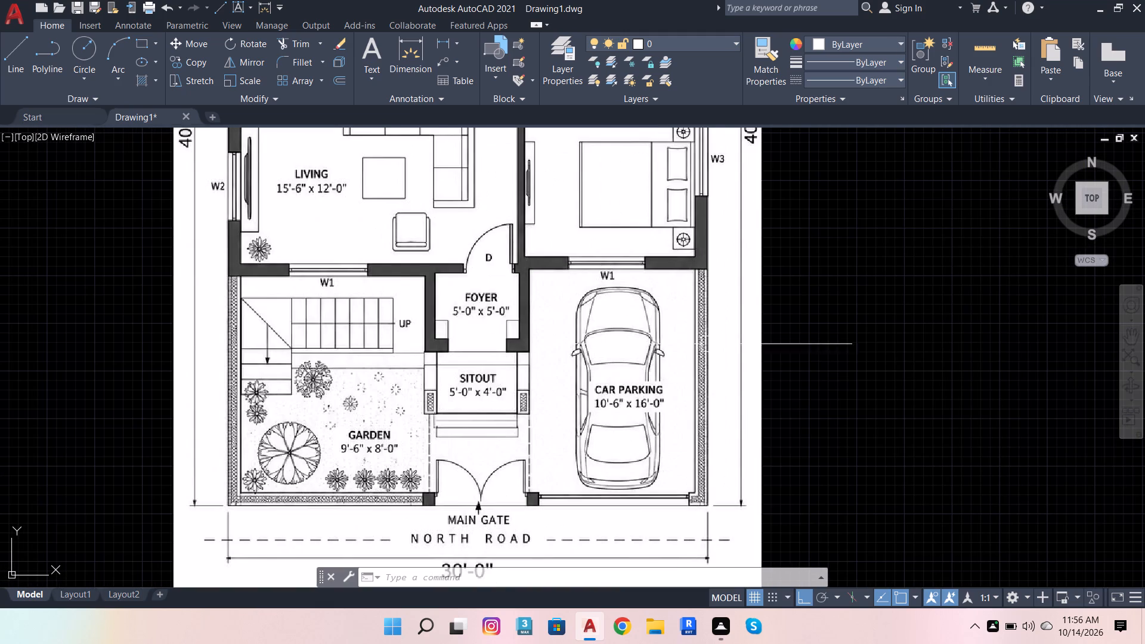
pyautogui.scroll(-2, 706, 338)
# Trim the right outer wall's inner line between the two lines of bedroom 1's lower wall.
pyautogui.scroll(3, 406, 213)
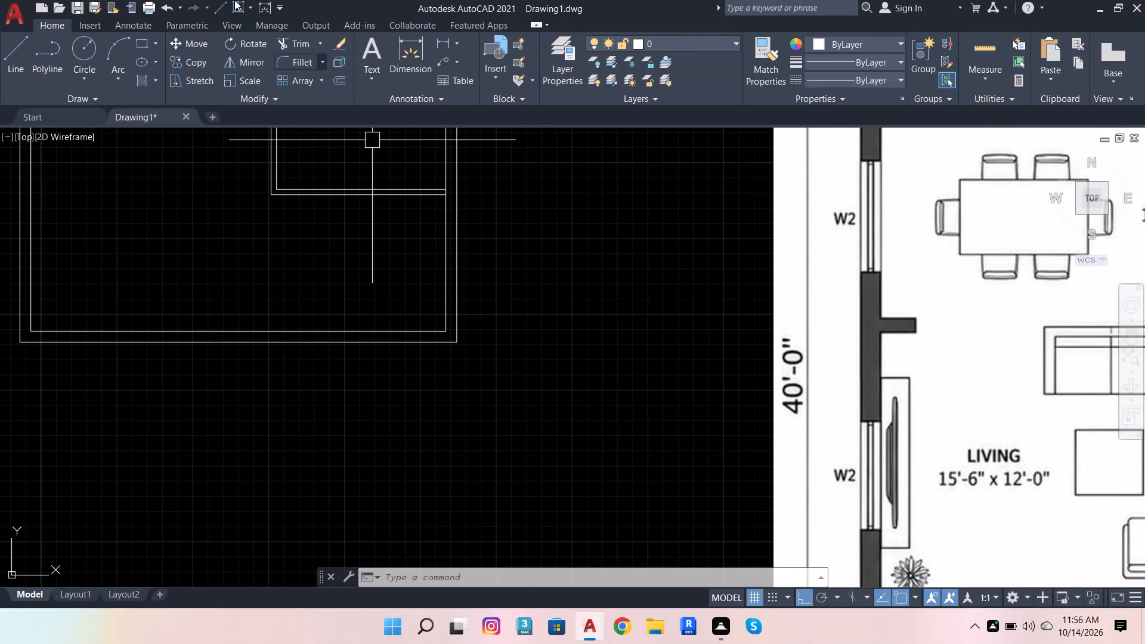
pyautogui.click(277, 42)
pyautogui.scroll(3, 465, 191)
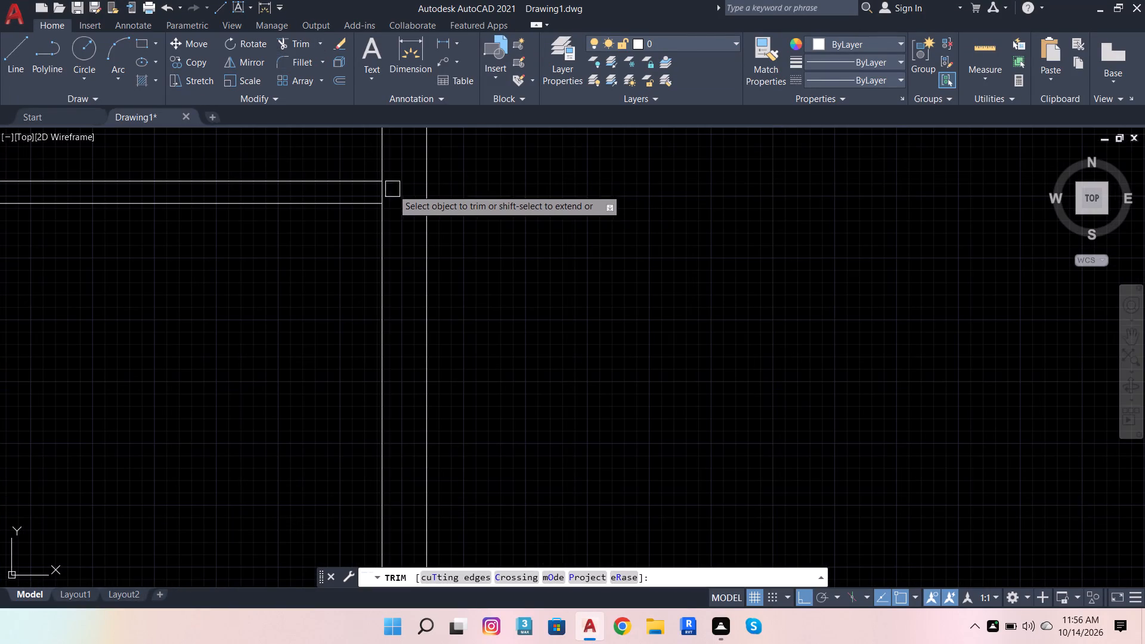
pyautogui.click(386, 191)
# Dimension the right outer wall's inner line from bedroom 1's lower wall down to the bottom wall.
pyautogui.click(408, 53)
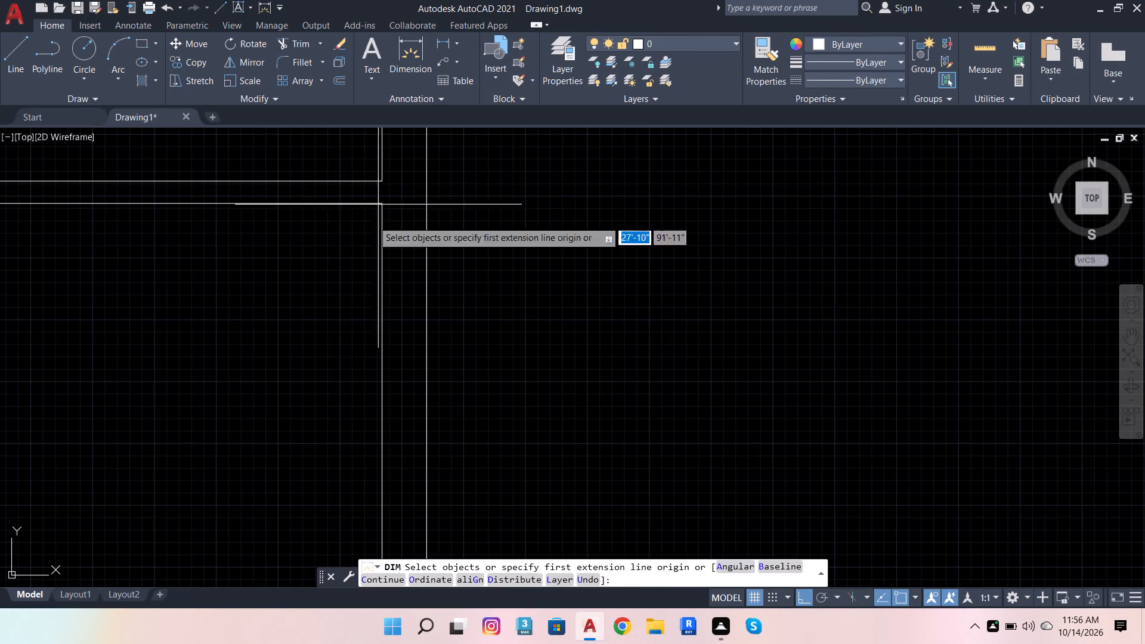
pyautogui.click(380, 315)
pyautogui.click(365, 317)
pyautogui.scroll(-2, 466, 265)
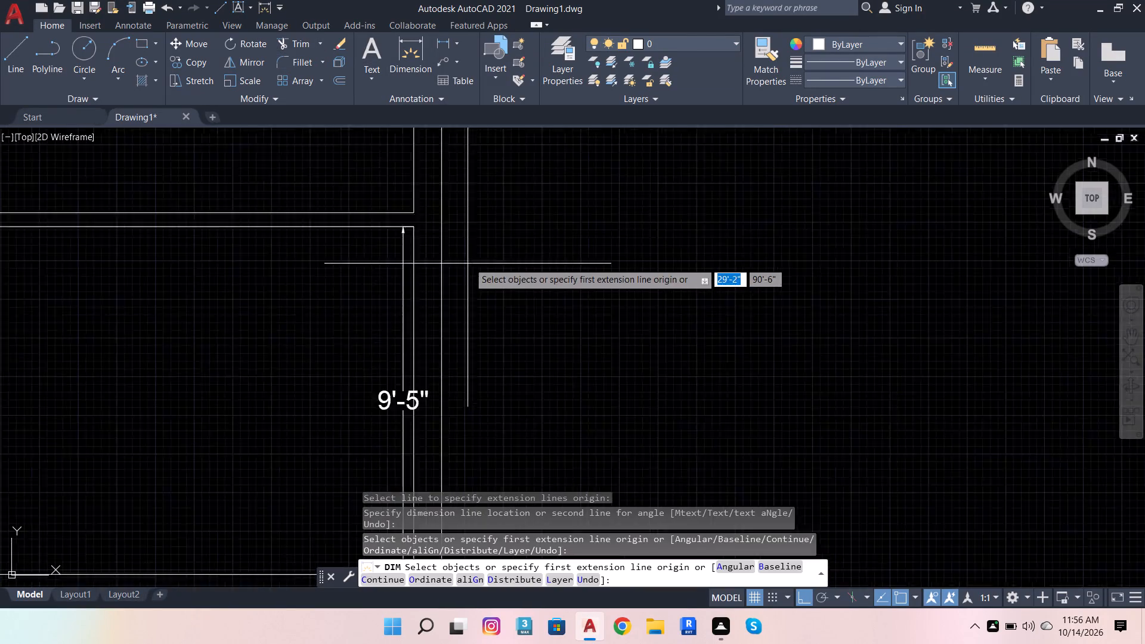
pyautogui.scroll(-1, 469, 261)
pyautogui.scroll(-3, 339, 248)
pyautogui.press('Escape')
pyautogui.press('Escape')
pyautogui.press('Escape')
pyautogui.press('Escape')
pyautogui.press('Escape')
pyautogui.press('Escape')
pyautogui.press('Escape')
pyautogui.press('Escape')
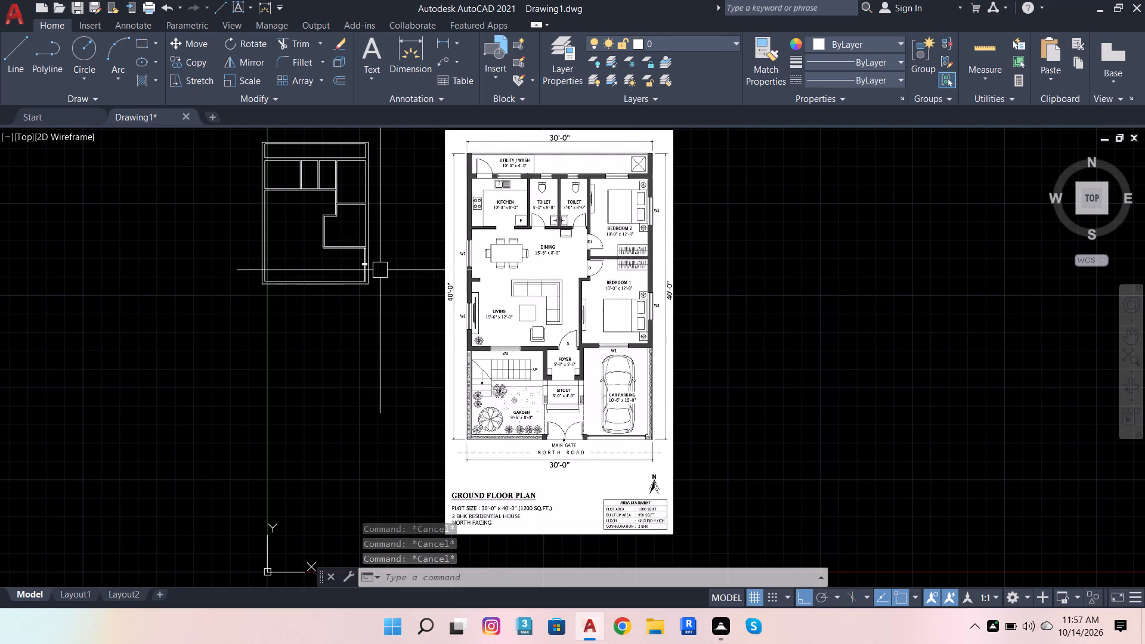
# Examine the front part of the reference plan: foyer, sitout, garden, main gate, car parking and overall plot dimensions.
pyautogui.scroll(3, 615, 456)
pyautogui.scroll(-2, 626, 406)
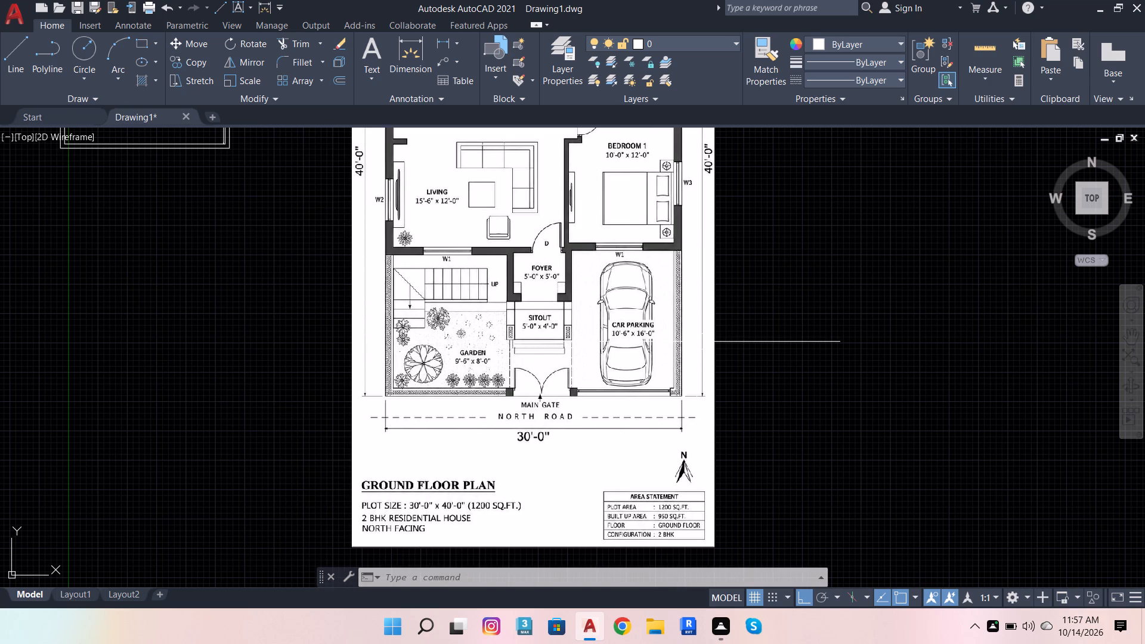
pyautogui.scroll(-1, 697, 342)
pyautogui.scroll(4, 635, 354)
pyautogui.scroll(-1, 695, 307)
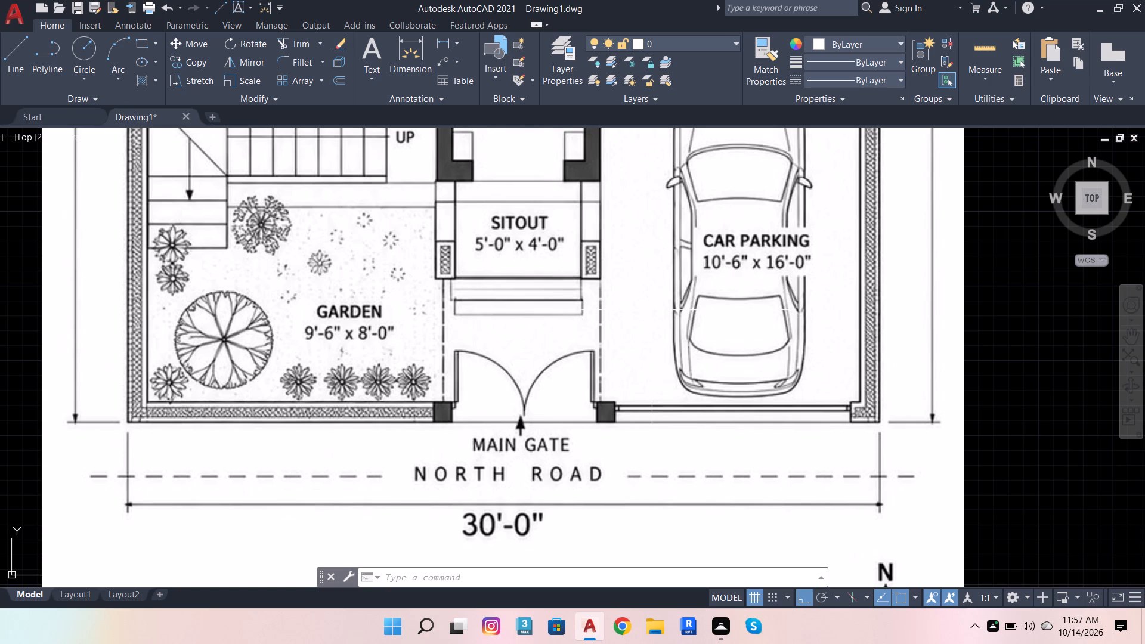
pyautogui.scroll(-4, 652, 309)
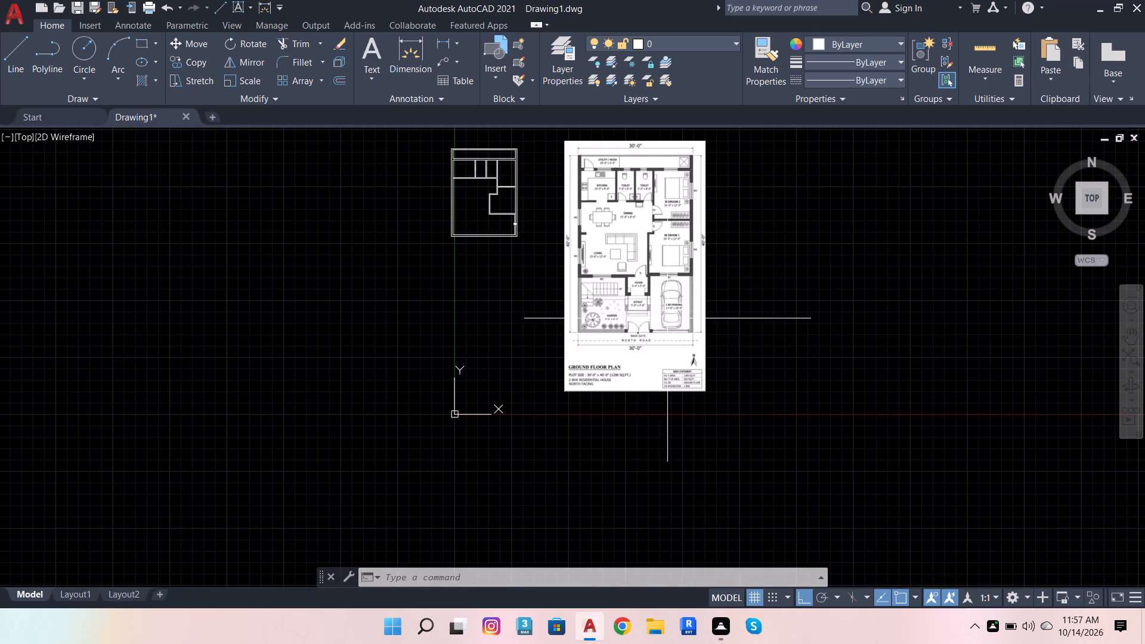
# Extend both lines of bedroom 1's lower wall leftward to the left outer wall's inner line.
pyautogui.scroll(1, 480, 210)
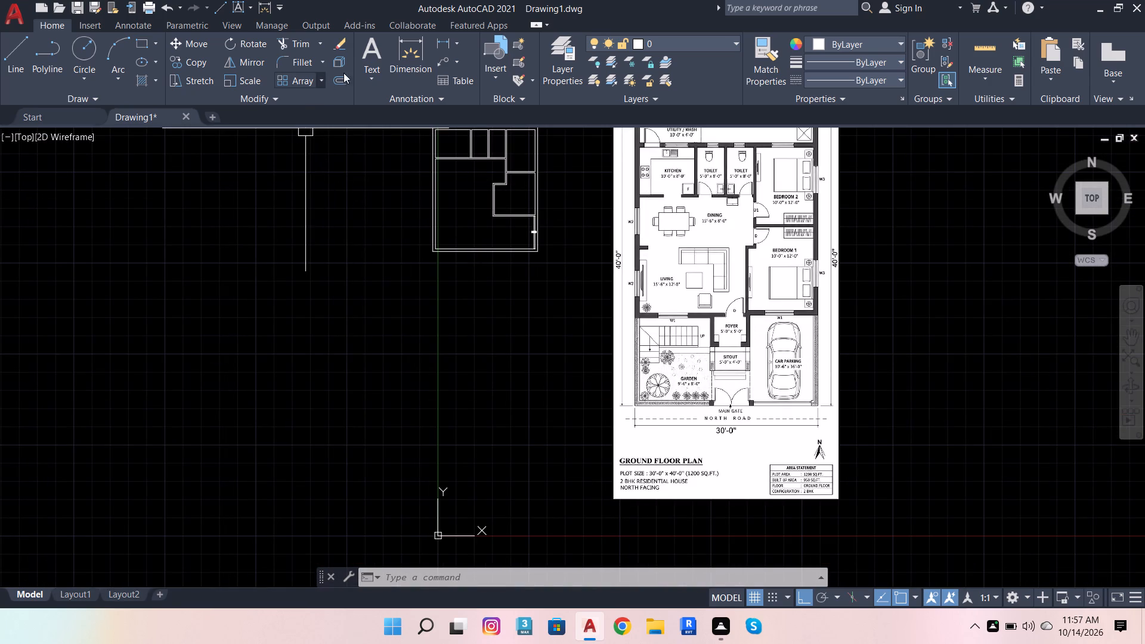
pyautogui.click(298, 43)
pyautogui.scroll(2, 494, 183)
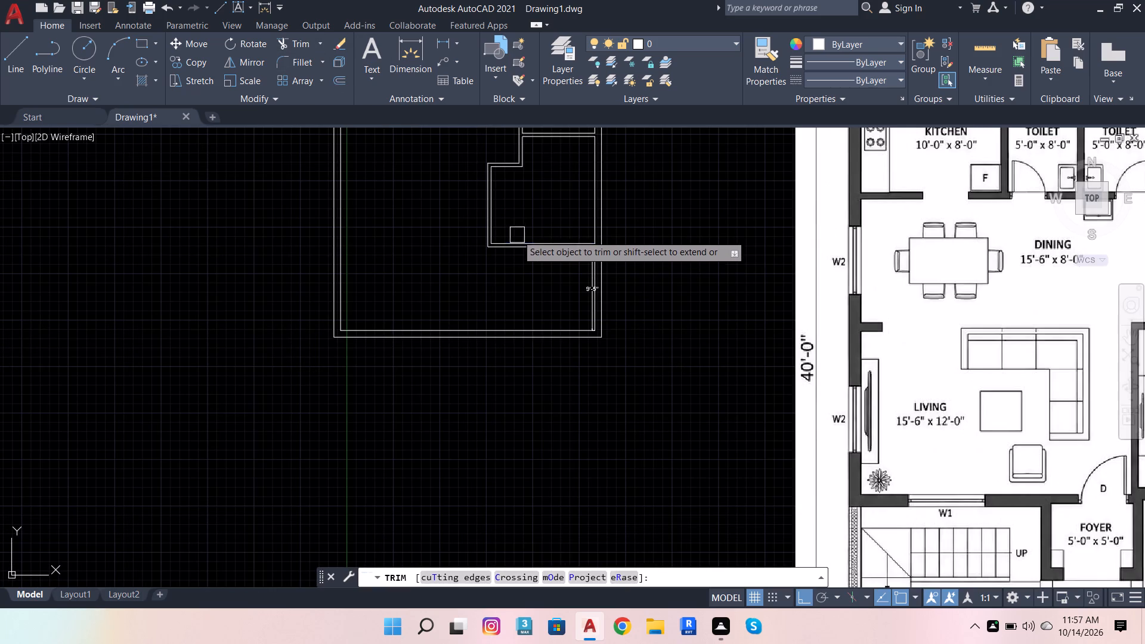
pyautogui.keyDown('shift'); pyautogui.click(517, 243); pyautogui.keyUp('shift')
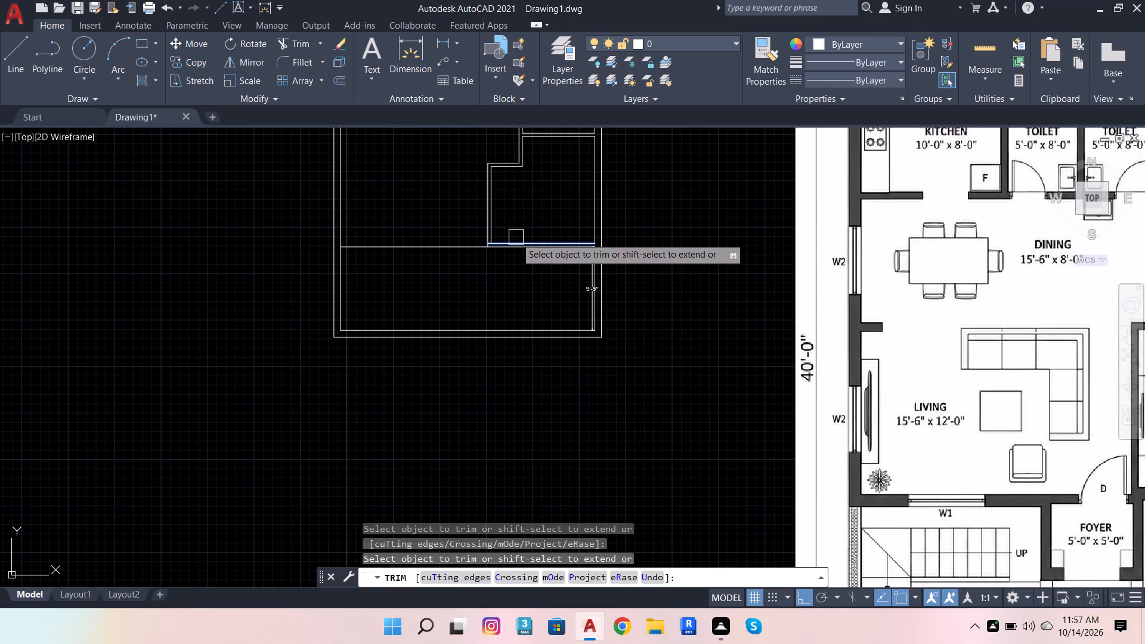
pyautogui.keyDown('shift'); pyautogui.click(516, 237); pyautogui.keyUp('shift')
pyautogui.keyDown('shift'); pyautogui.click(506, 239); pyautogui.keyUp('shift')
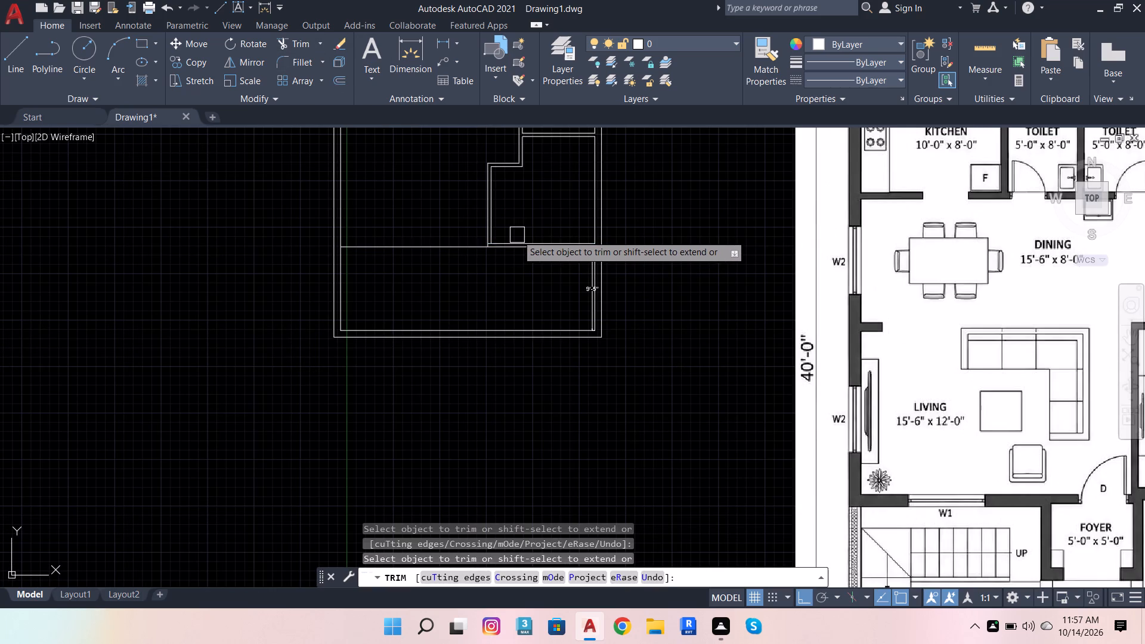
pyautogui.keyDown('shift'); pyautogui.click(517, 236); pyautogui.keyUp('shift')
# Trim the crossing segments where bedroom 1's left wall meets the extended lower wall to open the T-junction.
pyautogui.scroll(3, 499, 252)
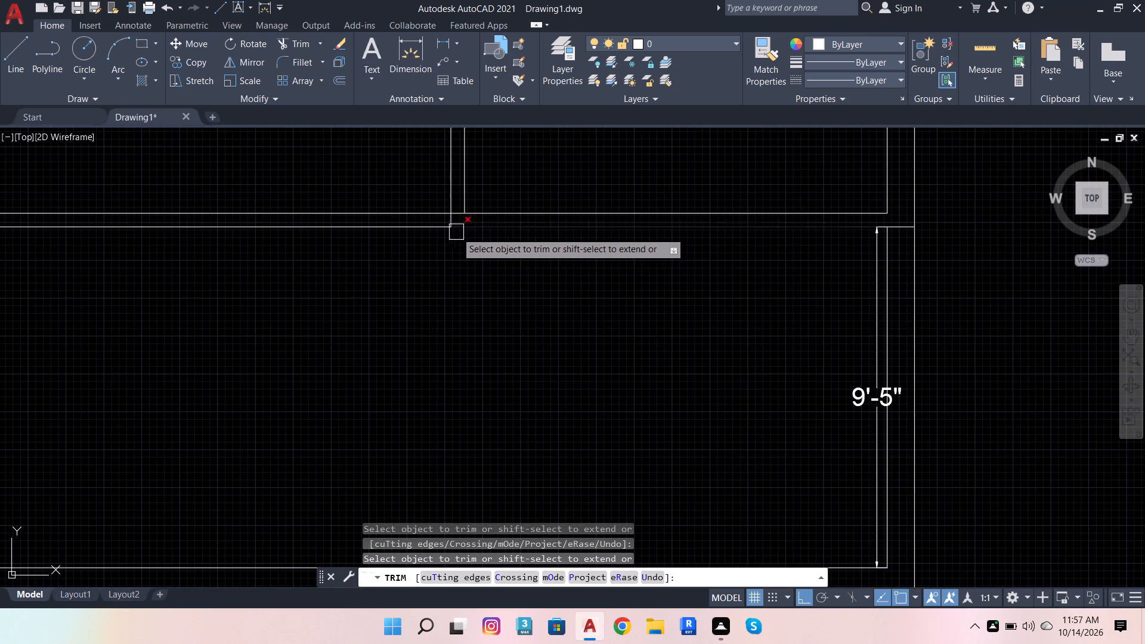
pyautogui.scroll(4, 445, 228)
pyautogui.click(475, 188)
pyautogui.scroll(-4, 533, 263)
pyautogui.scroll(2, 527, 252)
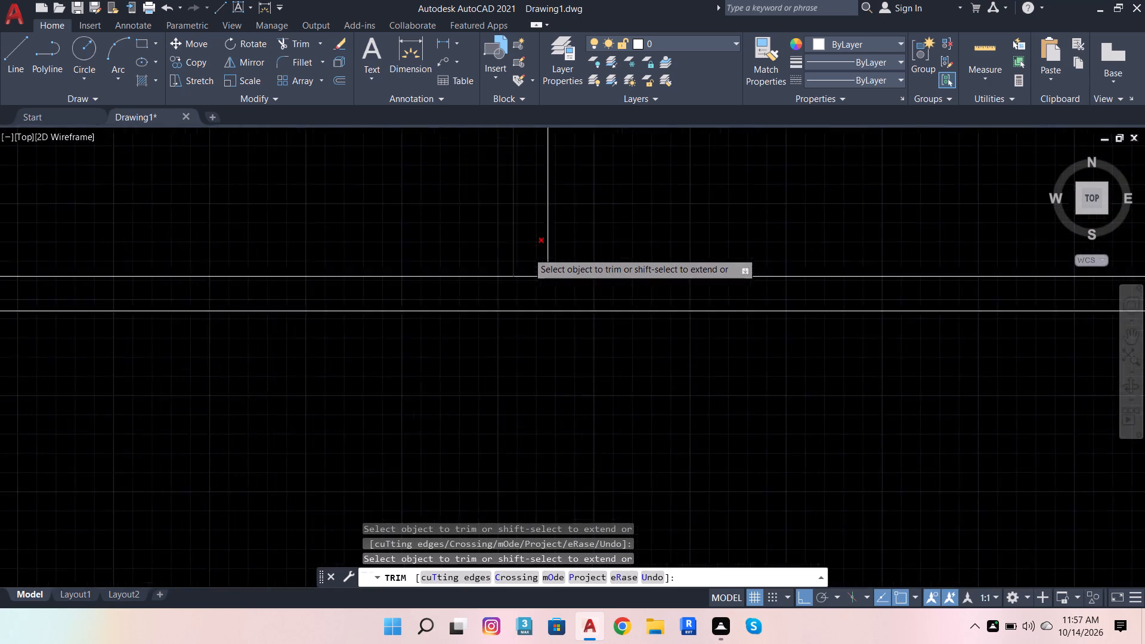
pyautogui.scroll(2, 530, 252)
pyautogui.click(526, 307)
pyautogui.scroll(-3, 594, 342)
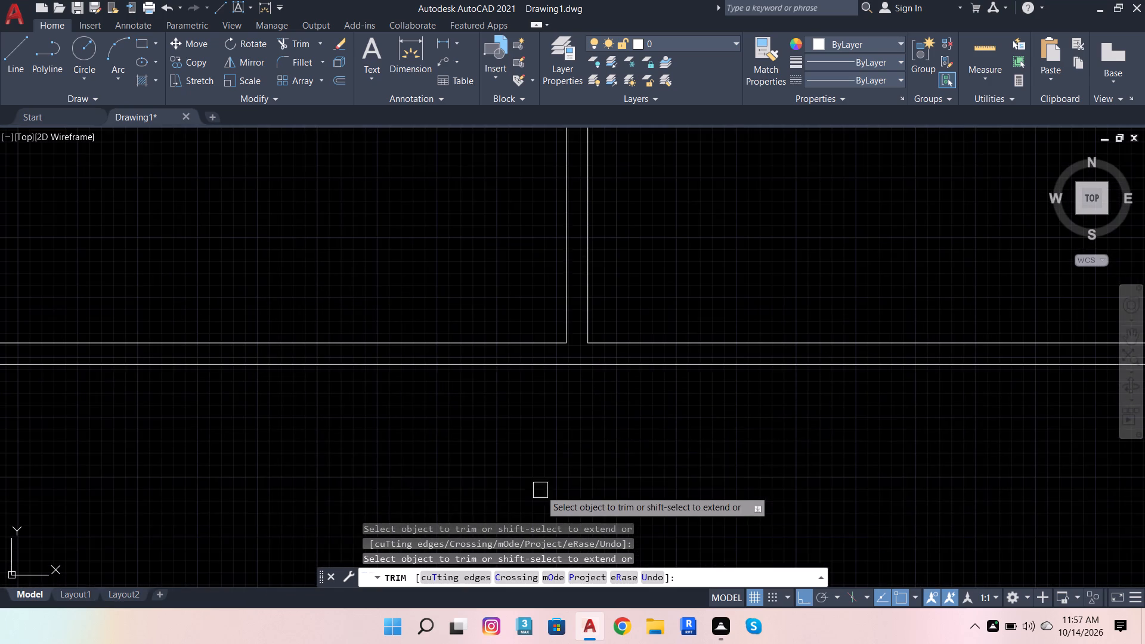
pyautogui.scroll(-3, 535, 496)
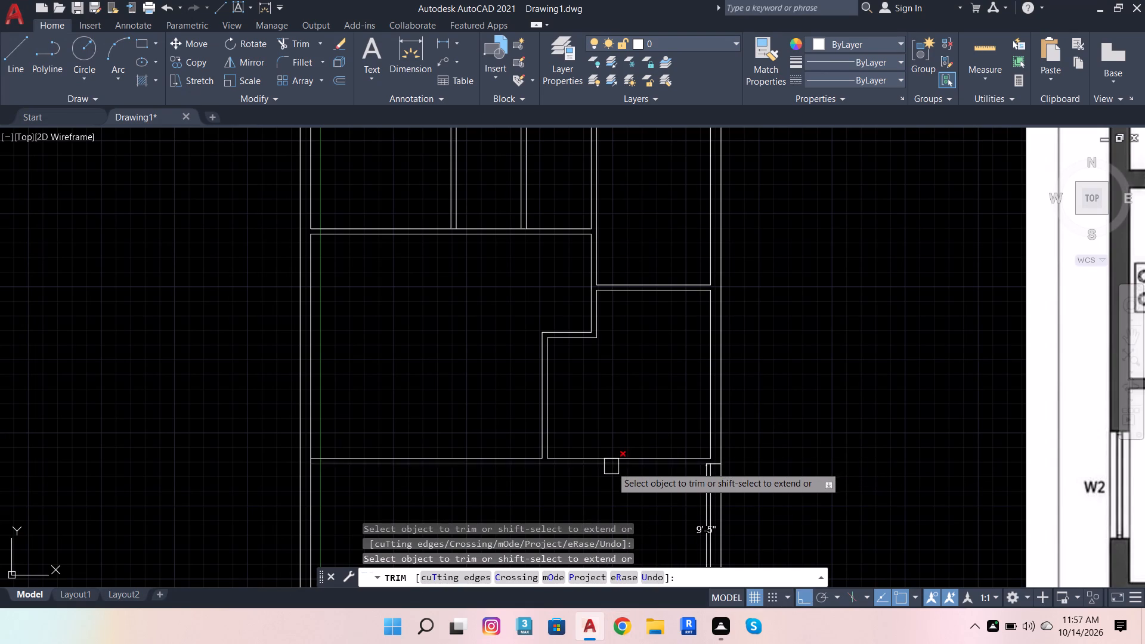
# Trim the leftover line pieces where the extended lower wall meets the right and left outer walls.
pyautogui.scroll(3, 739, 468)
pyautogui.click(638, 452)
pyautogui.scroll(-3, 785, 531)
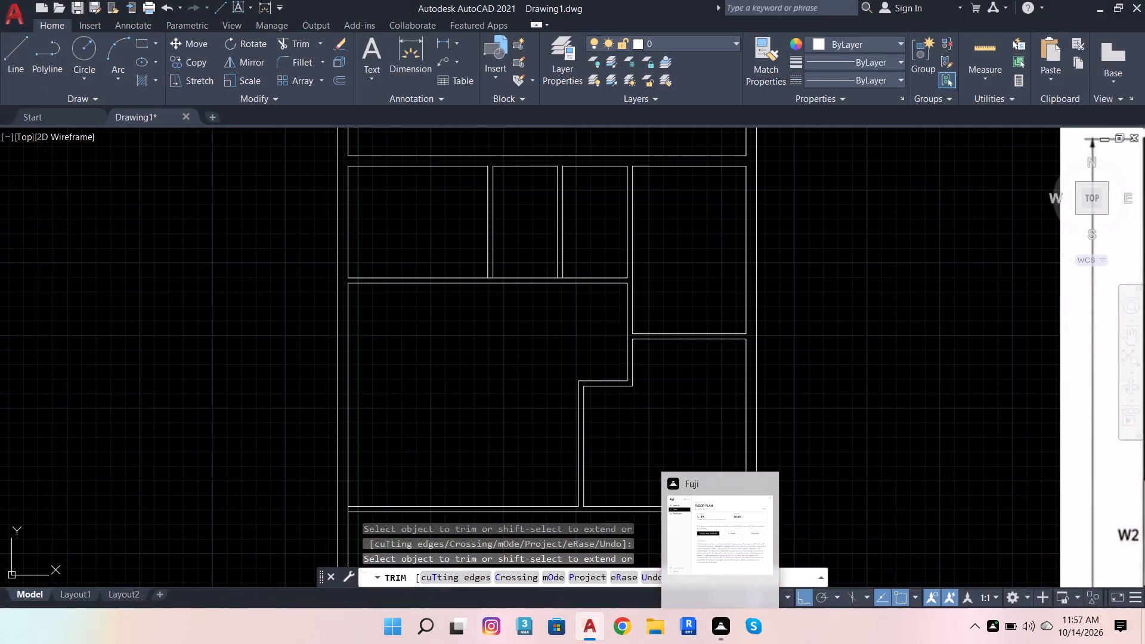
pyautogui.scroll(-2, 549, 416)
pyautogui.scroll(-1, 576, 375)
pyautogui.scroll(3, 546, 451)
pyautogui.scroll(4, 336, 338)
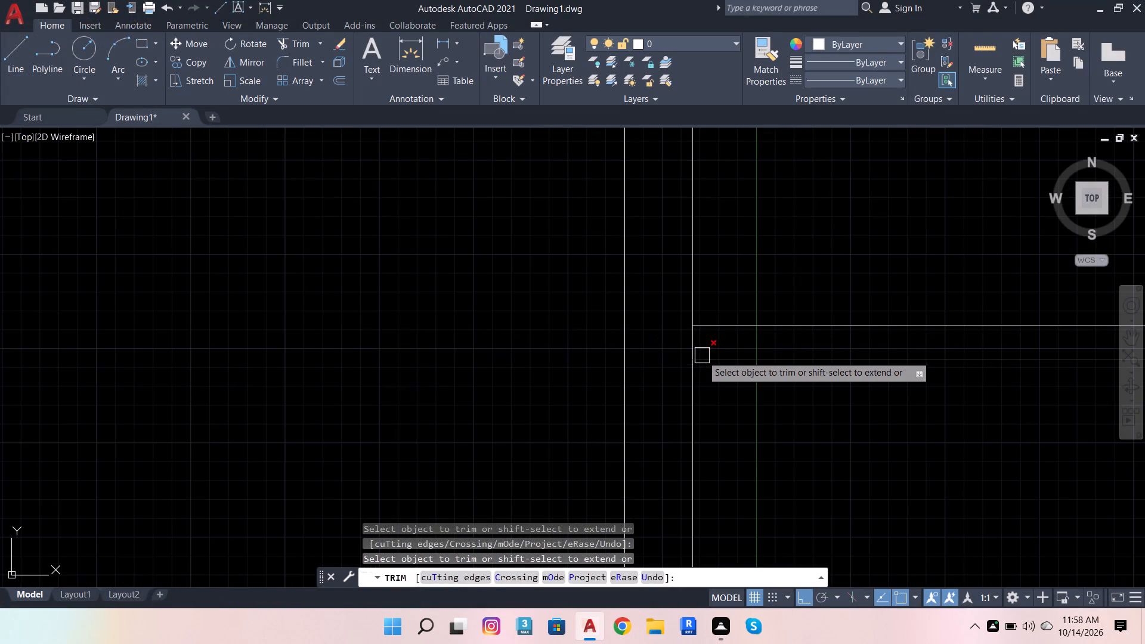
pyautogui.click(694, 344)
pyautogui.scroll(-6, 552, 380)
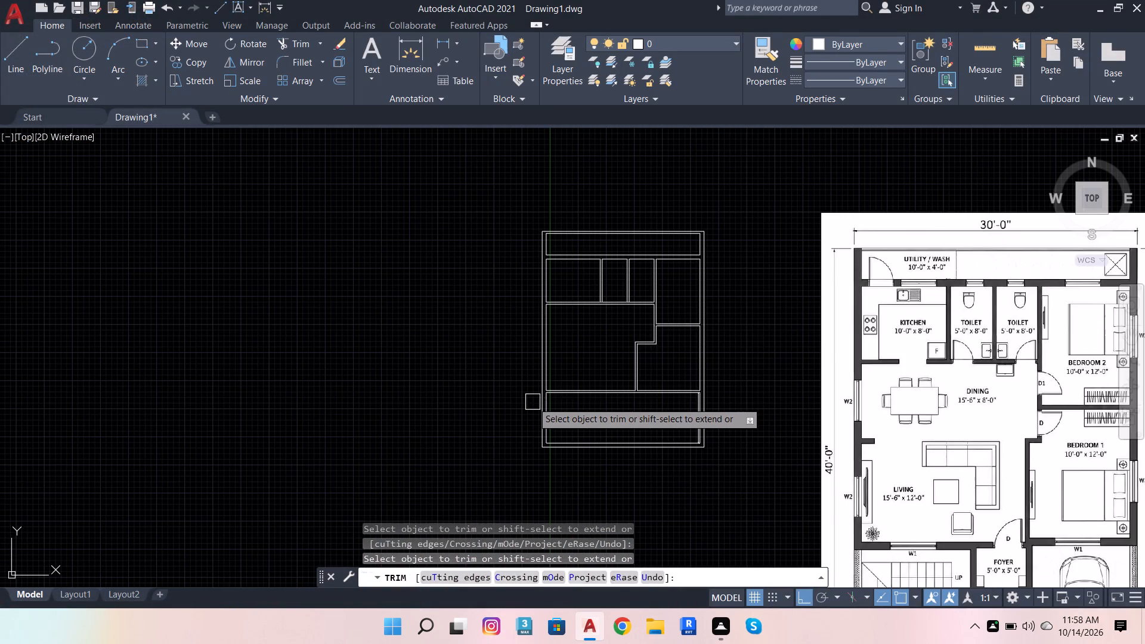
# Extend bedroom 1's inner left wall line down to the lower line of the wall running below the living room.
pyautogui.scroll(-1, 572, 275)
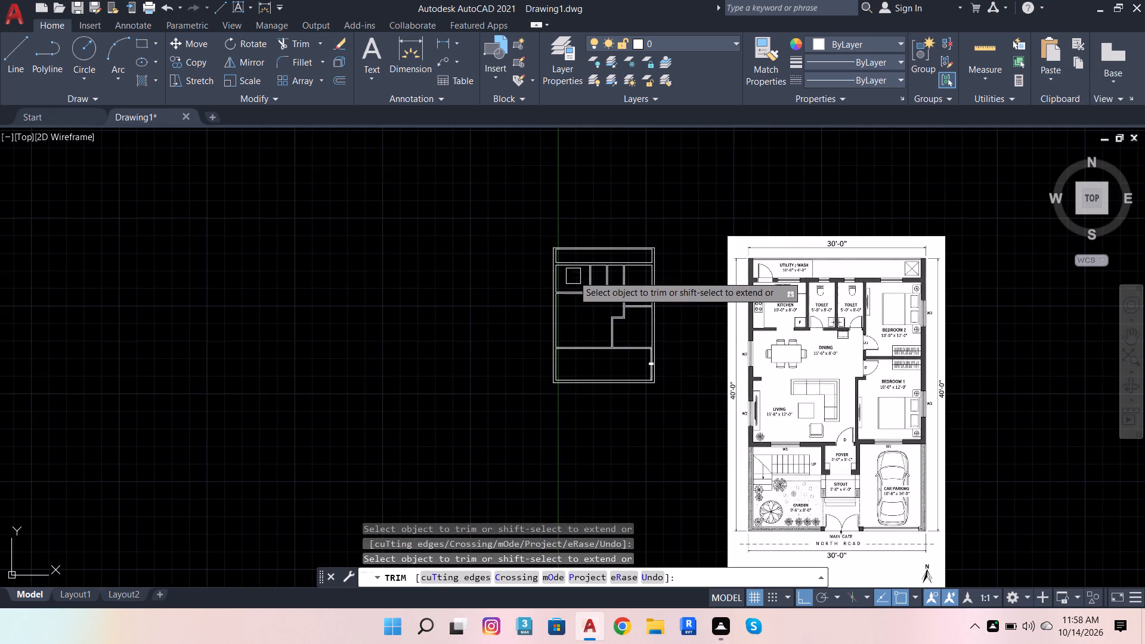
pyautogui.scroll(3, 624, 373)
pyautogui.scroll(-1, 556, 325)
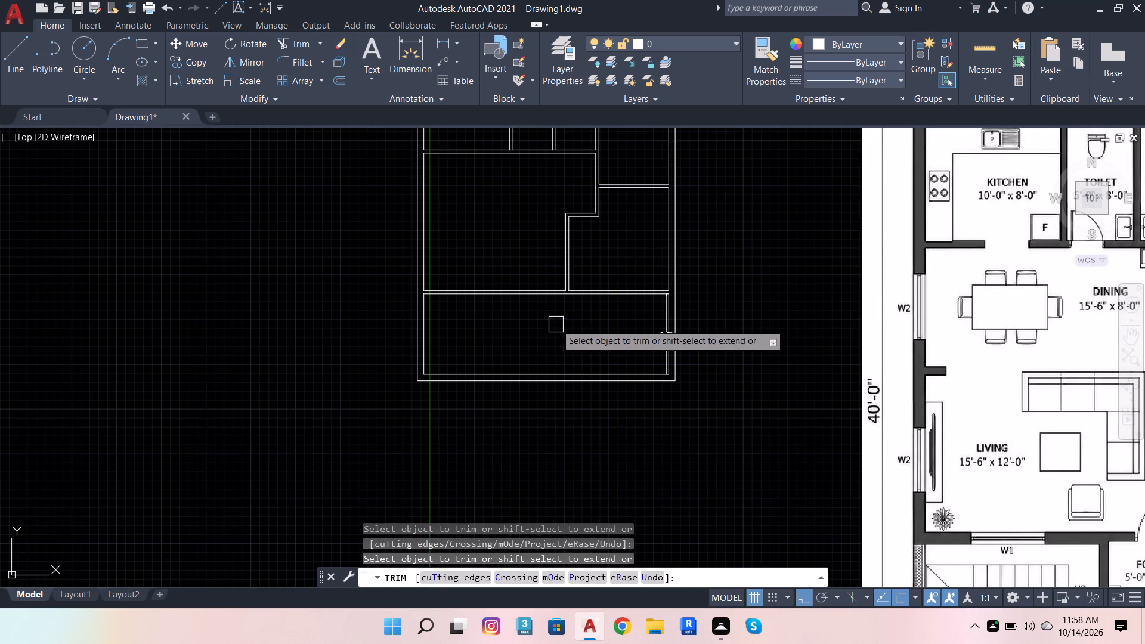
pyautogui.keyDown('shift'); pyautogui.click(568, 275); pyautogui.keyUp('shift')
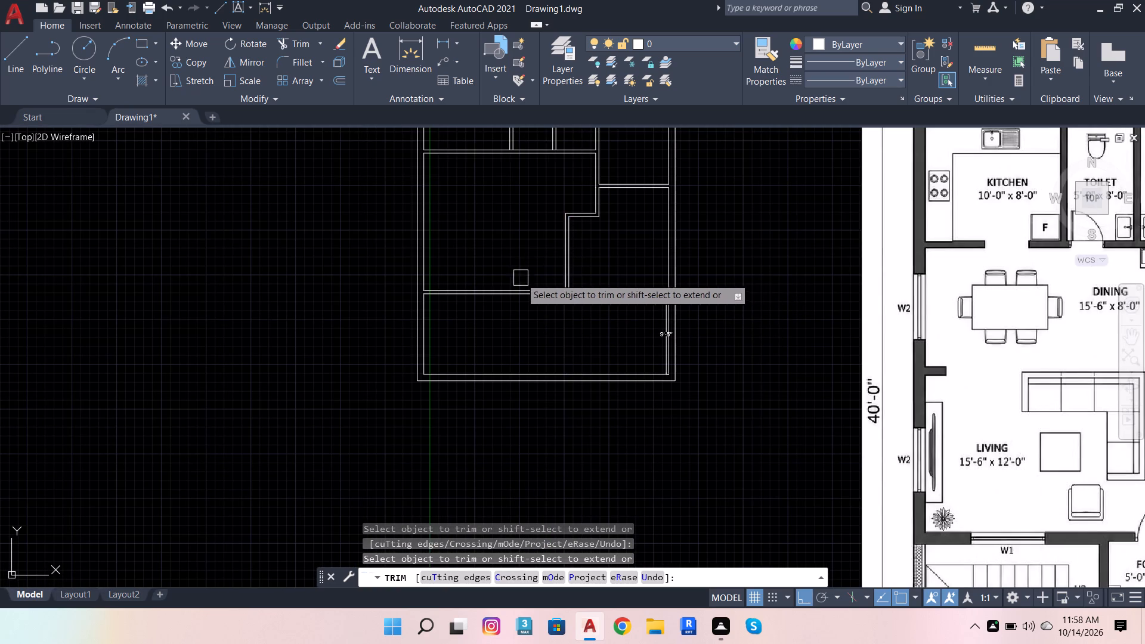
pyautogui.scroll(-2, 518, 280)
pyautogui.keyDown('shift'); pyautogui.scroll(1, 557, 274); pyautogui.keyUp('shift')
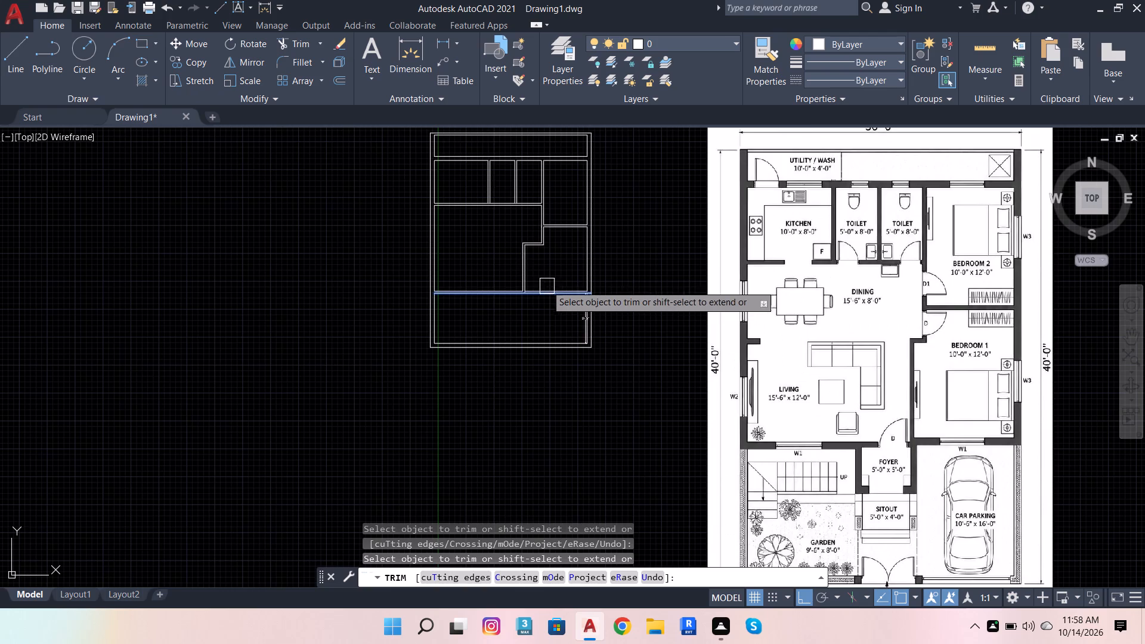
pyautogui.keyDown('shift'); pyautogui.scroll(1, 533, 274); pyautogui.keyUp('shift')
pyautogui.keyDown('shift'); pyautogui.scroll(-1, 533, 274); pyautogui.keyUp('shift')
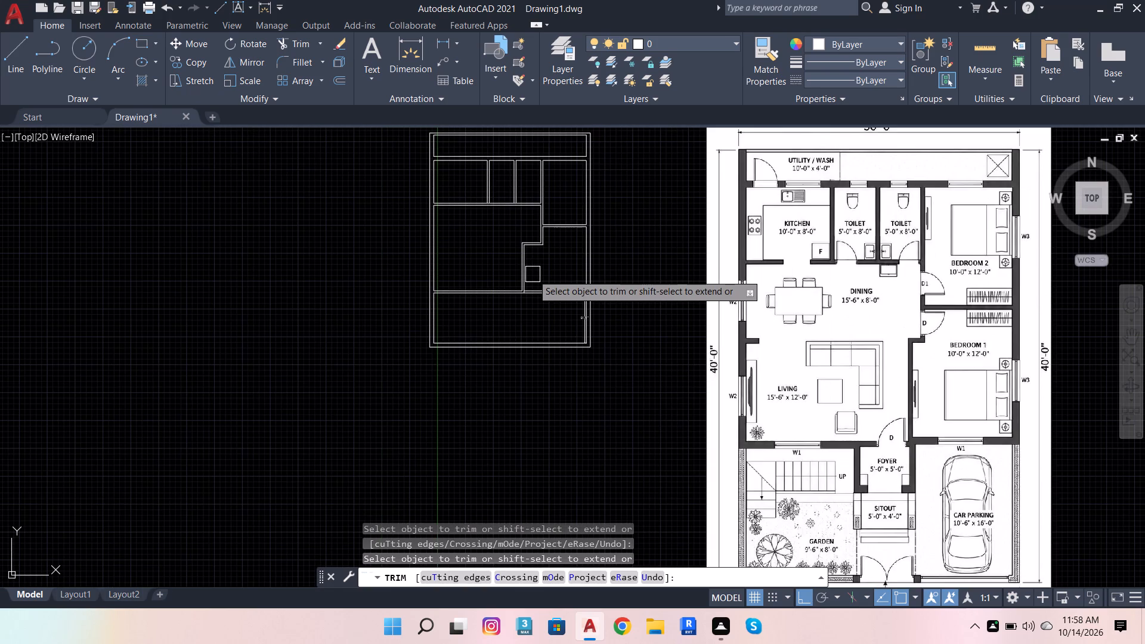
pyautogui.scroll(3, 501, 275)
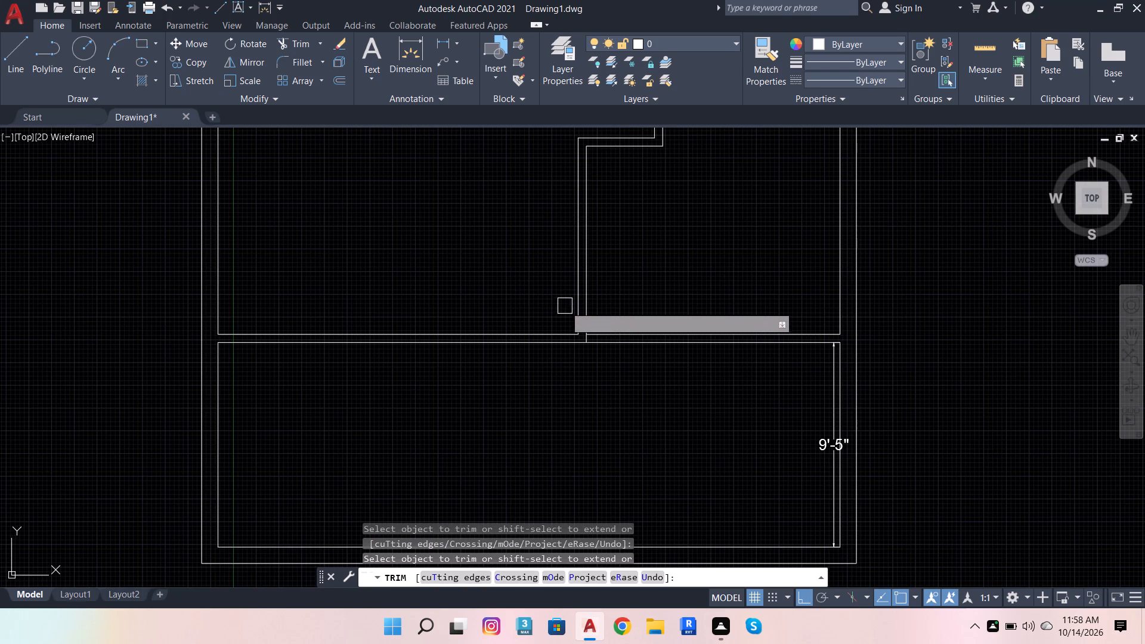
# Extend the outer line of bedroom 1's left wall down to the plot's bottom wall and trim the inner line's stub below the bedroom.
pyautogui.keyDown('shift'); pyautogui.click(574, 308); pyautogui.keyUp('shift')
pyautogui.keyDown('shift'); pyautogui.click(575, 313); pyautogui.keyUp('shift')
pyautogui.scroll(3, 596, 327)
pyautogui.click(554, 361)
pyautogui.scroll(-4, 661, 306)
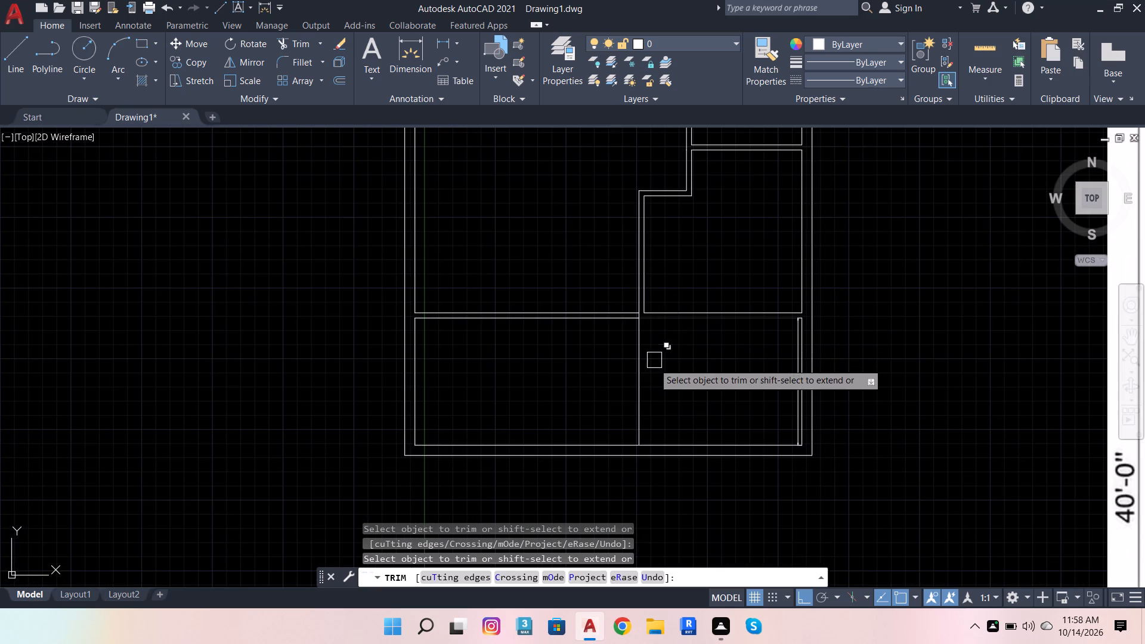
pyautogui.press('Escape')
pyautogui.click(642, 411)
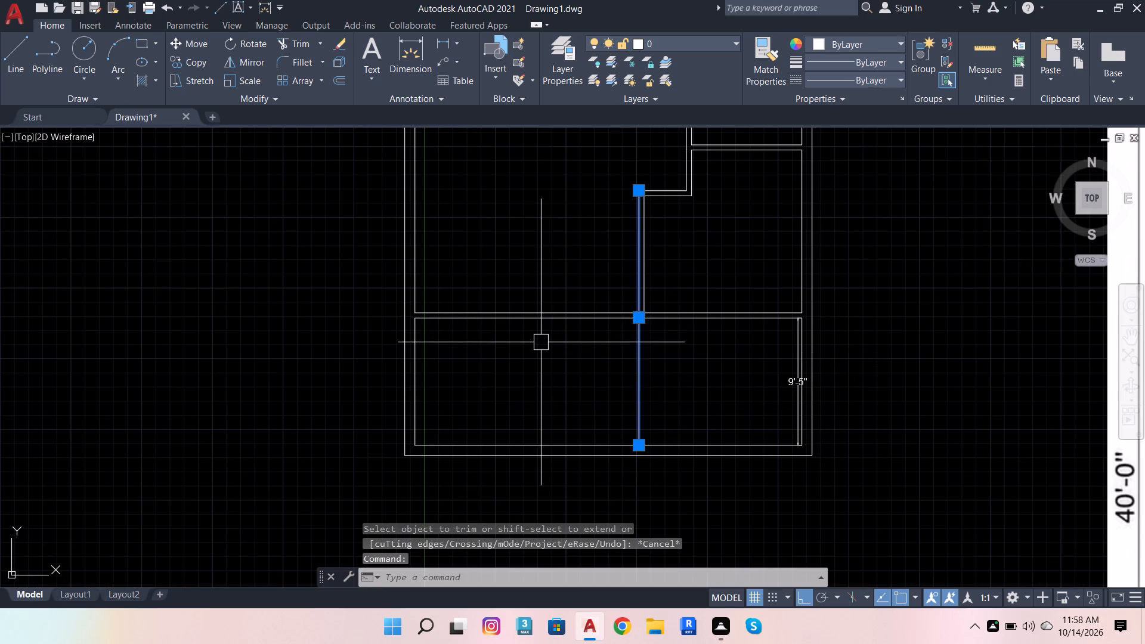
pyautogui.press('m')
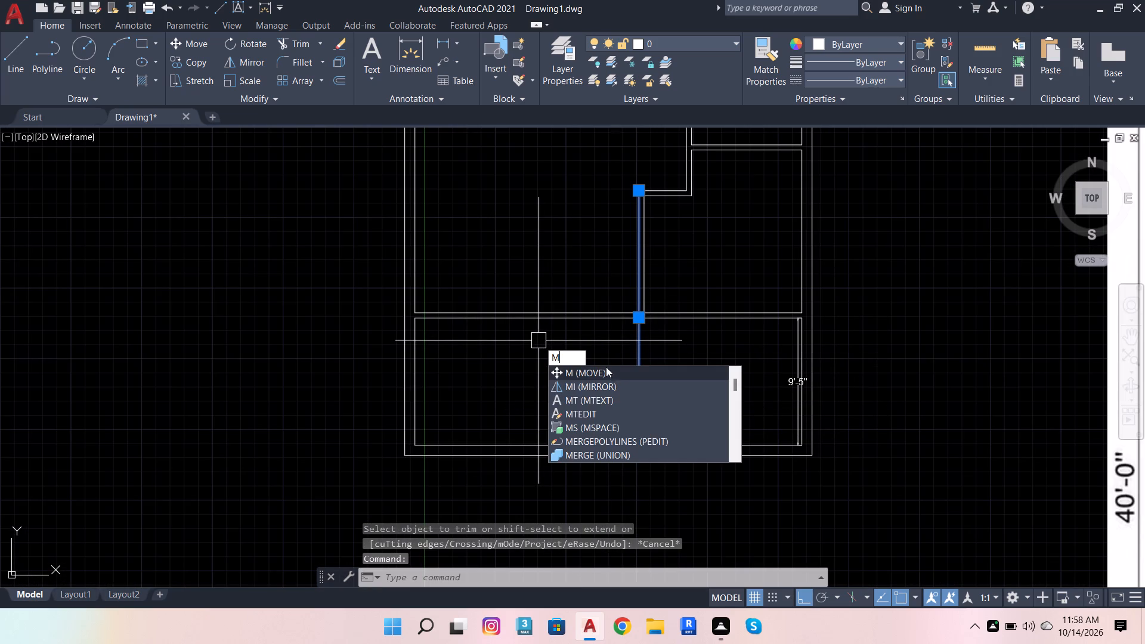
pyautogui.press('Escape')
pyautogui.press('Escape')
# Offset the extended outer line of bedroom 1's left wall 5' to the left for the foyer's width.
pyautogui.click(634, 376)
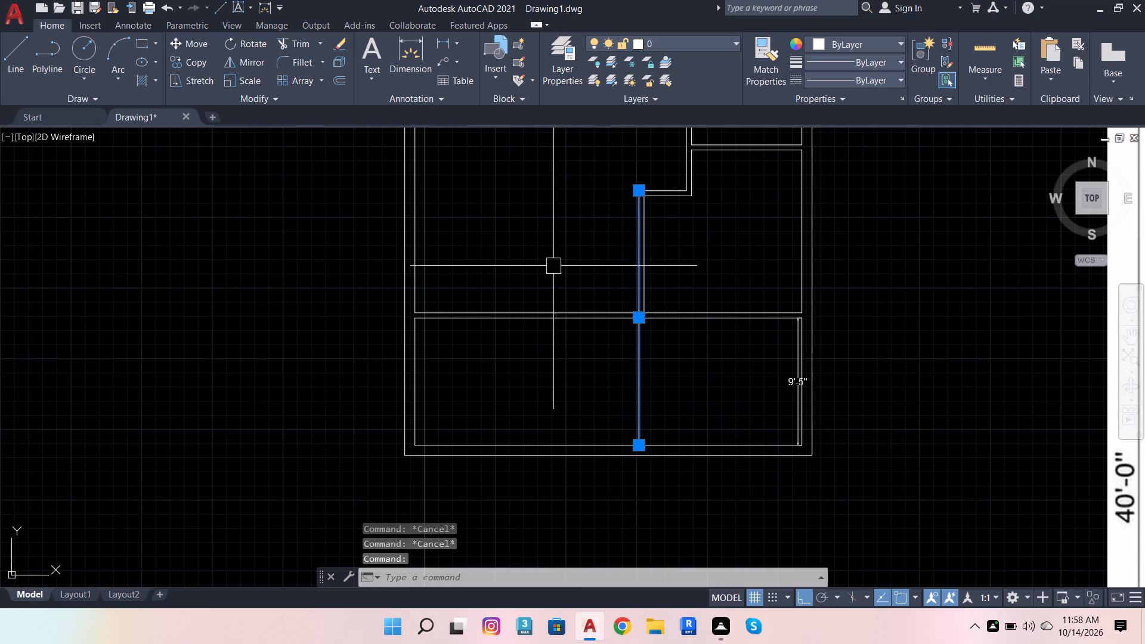
pyautogui.click(336, 78)
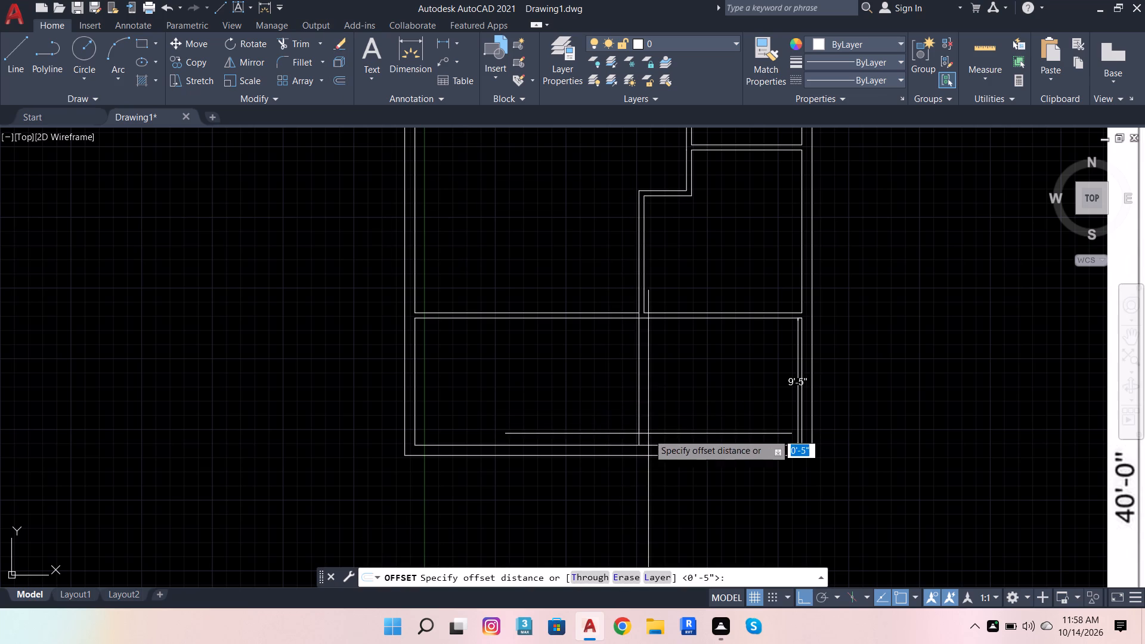
pyautogui.click(637, 444)
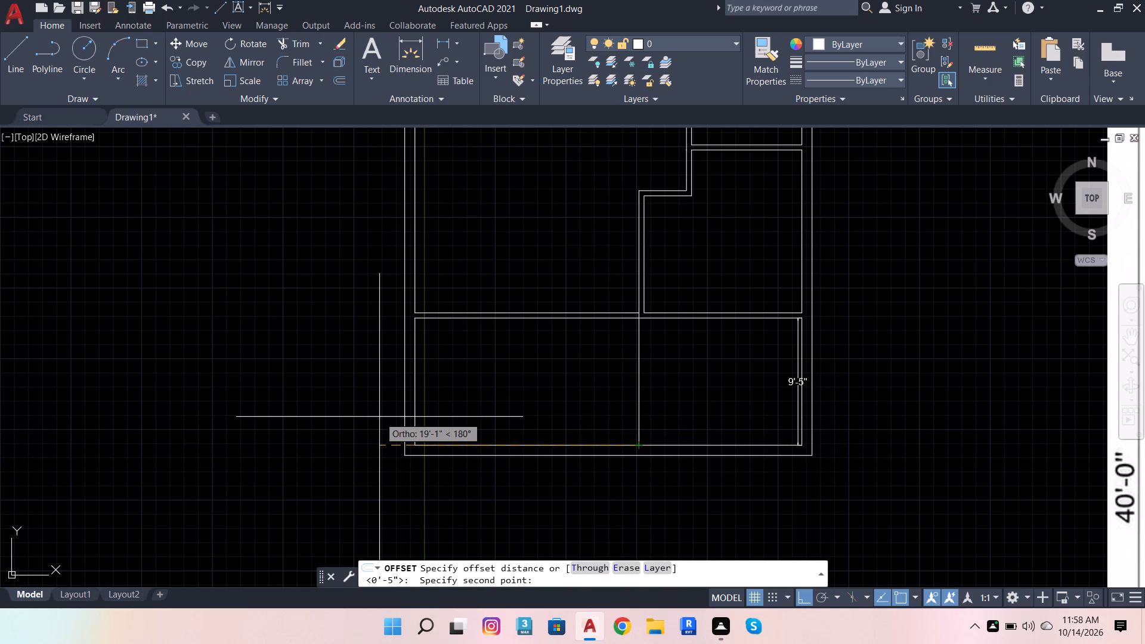
pyautogui.write("5'")
pyautogui.press('Return')
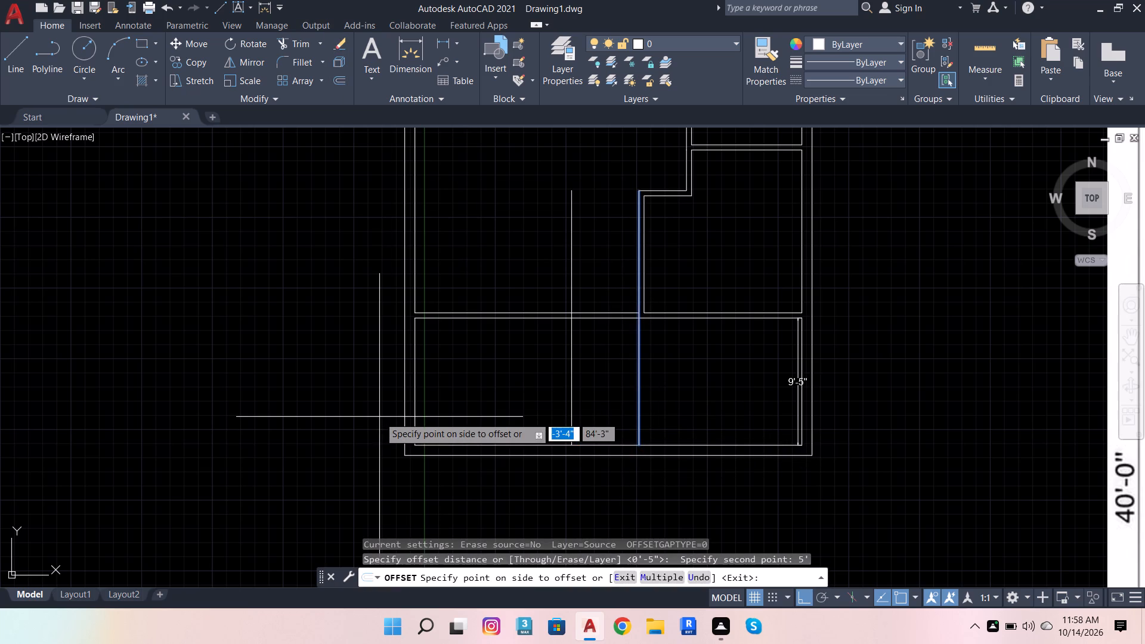
pyautogui.click(379, 417)
pyautogui.scroll(-2, 519, 332)
pyautogui.scroll(1, 597, 343)
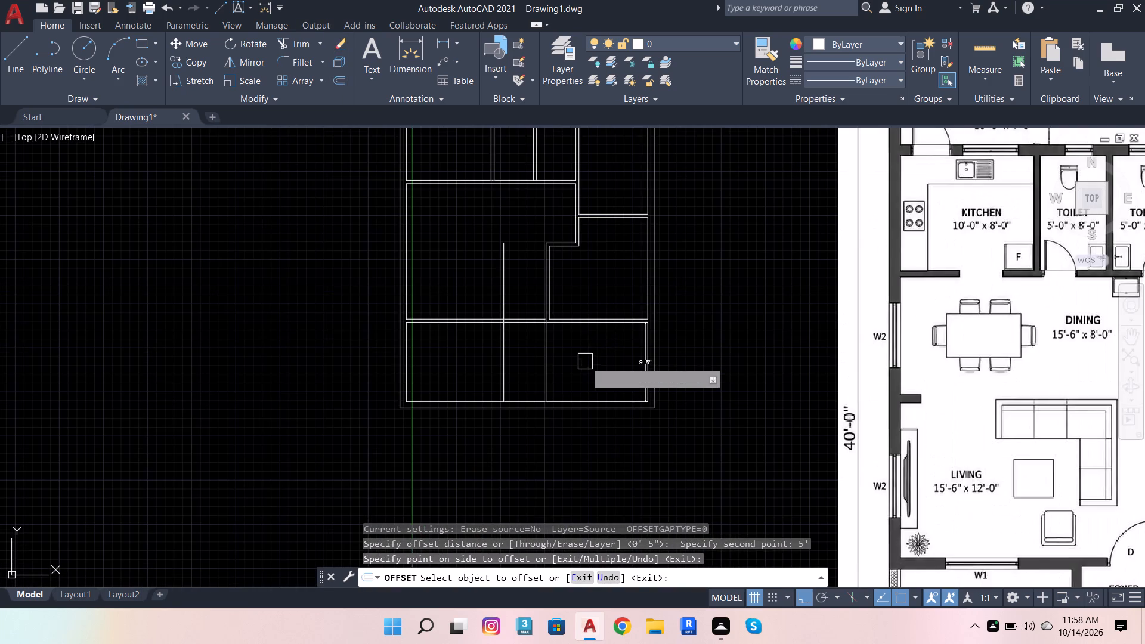
pyautogui.scroll(-2, 291, 129)
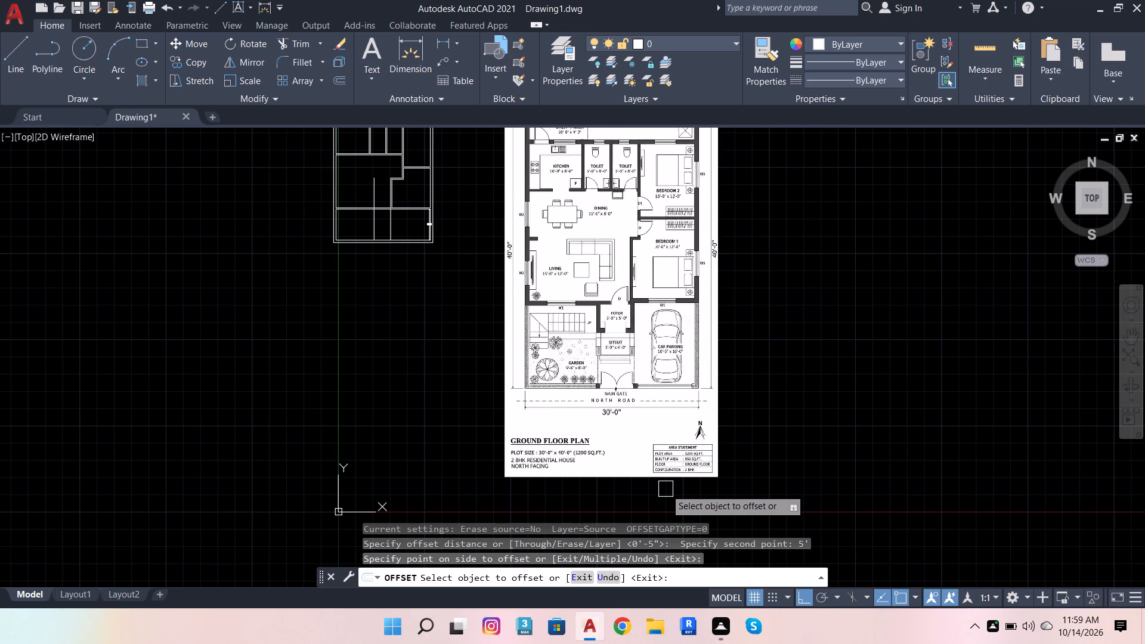
pyautogui.scroll(3, 371, 206)
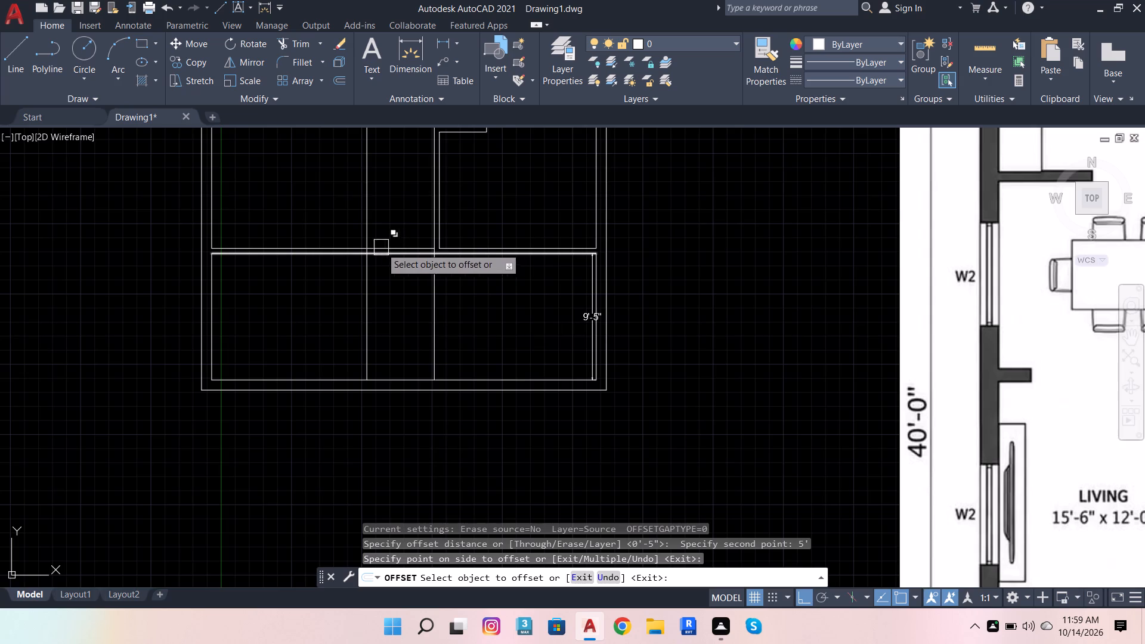
pyautogui.scroll(2, 375, 224)
pyautogui.press('Escape')
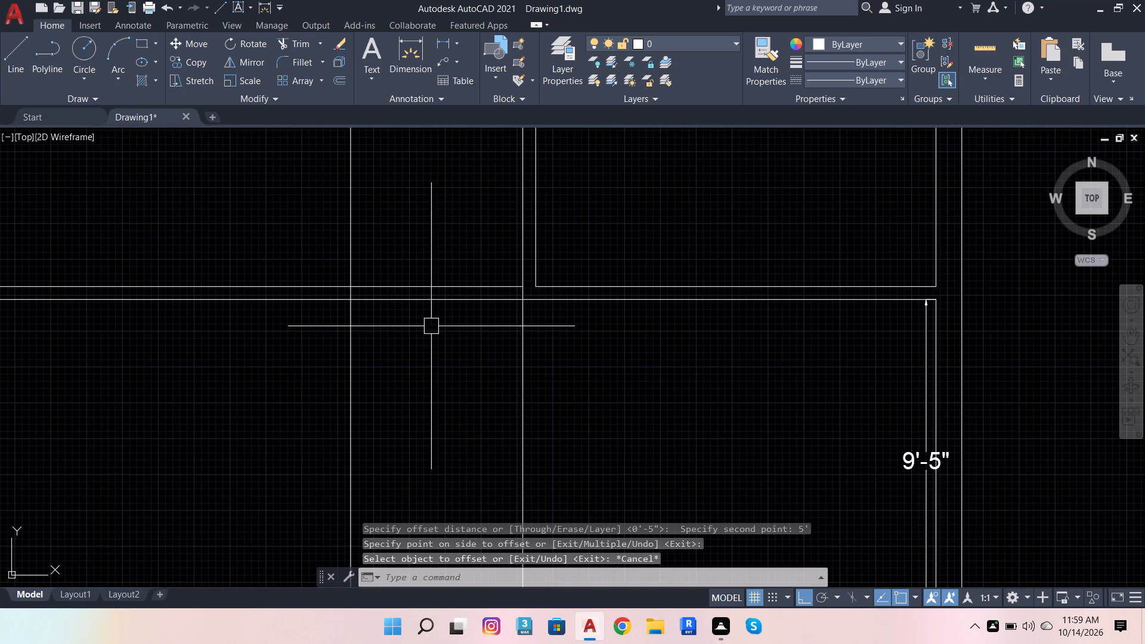
# Offset the lower line of the wall below the living room 4' downward.
pyautogui.click(456, 295)
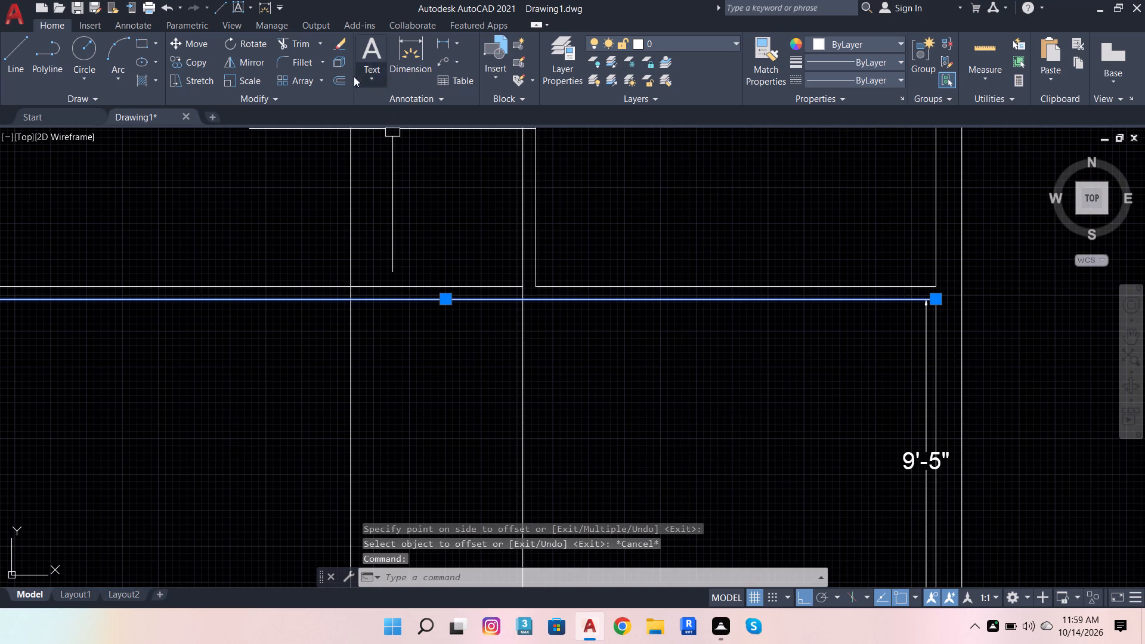
pyautogui.click(341, 85)
pyautogui.scroll(-3, 377, 320)
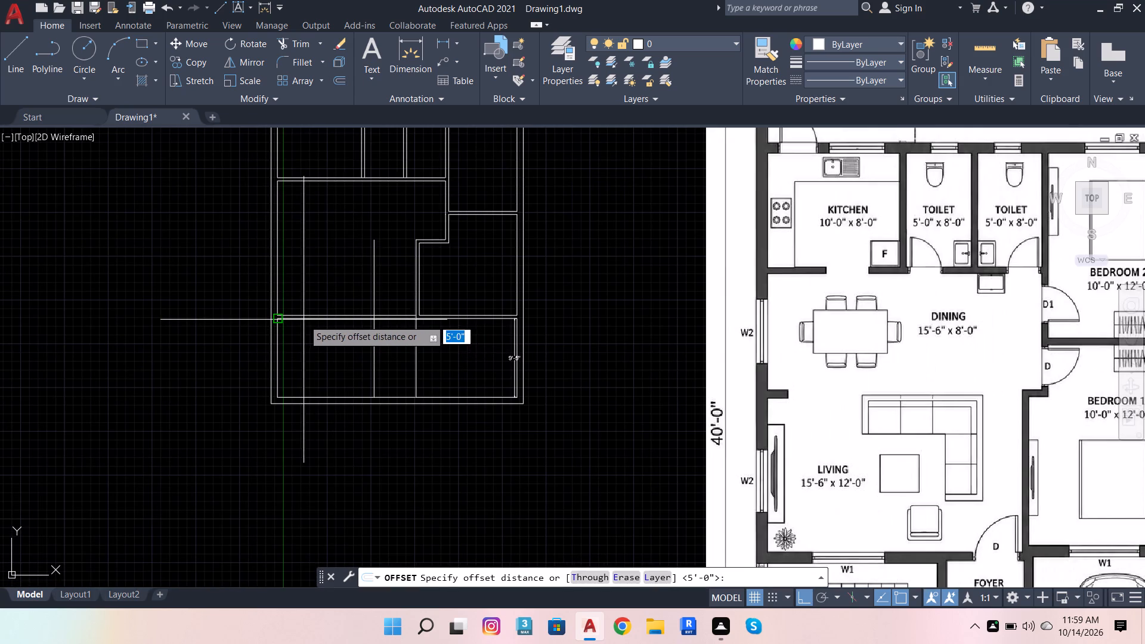
pyautogui.click(301, 320)
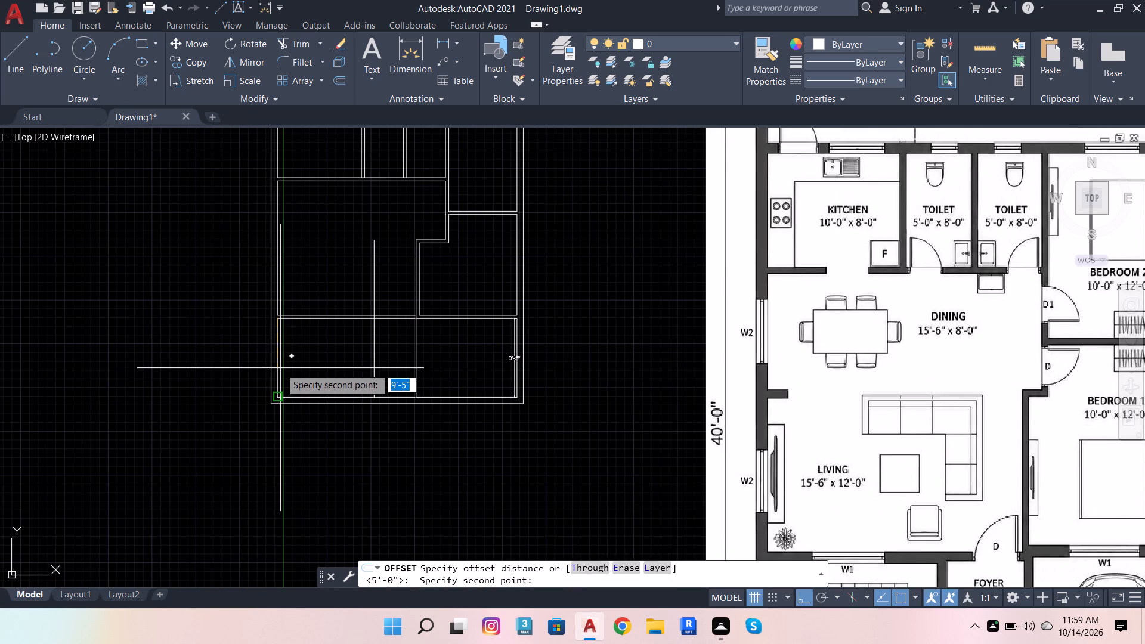
pyautogui.scroll(-2, 280, 368)
pyautogui.scroll(2, 281, 393)
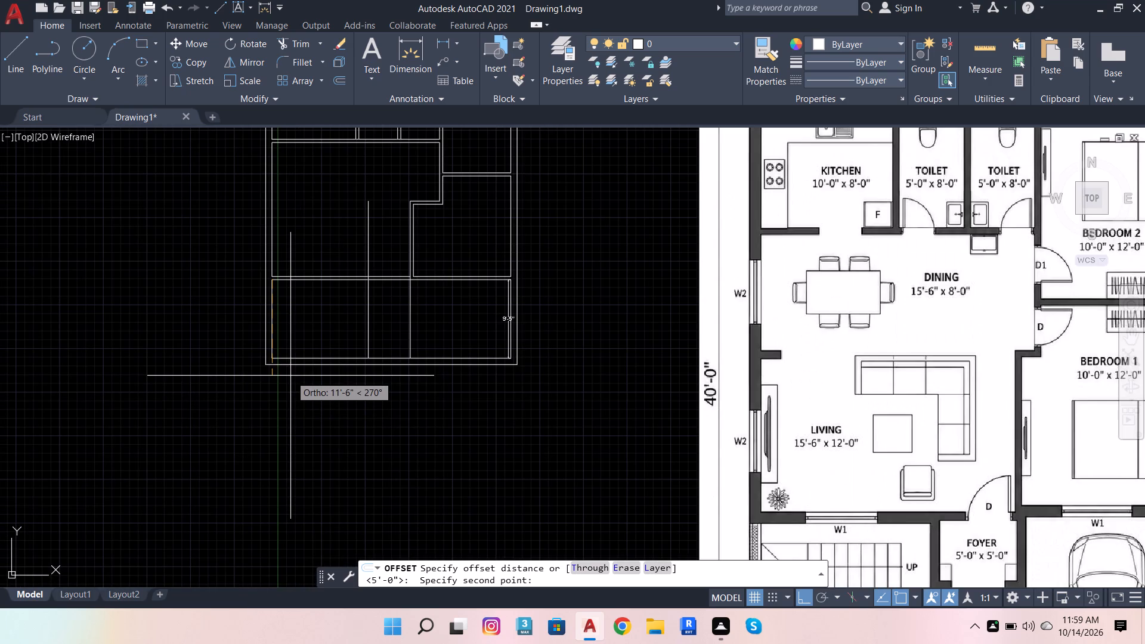
pyautogui.scroll(-1, 290, 370)
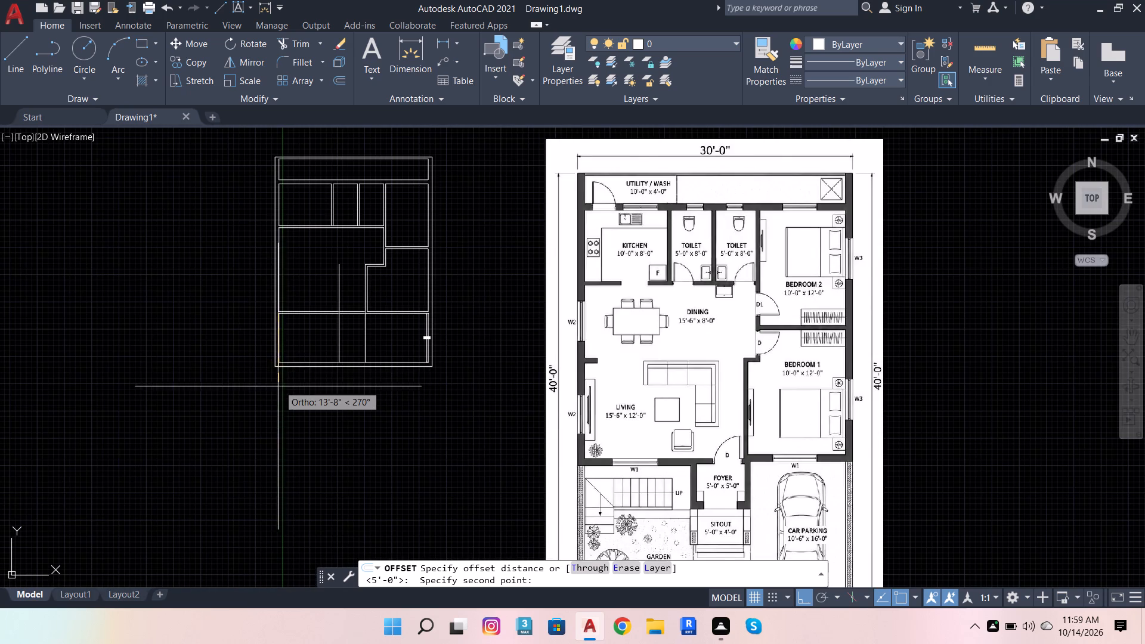
pyautogui.scroll(1, 278, 386)
pyautogui.write("4'")
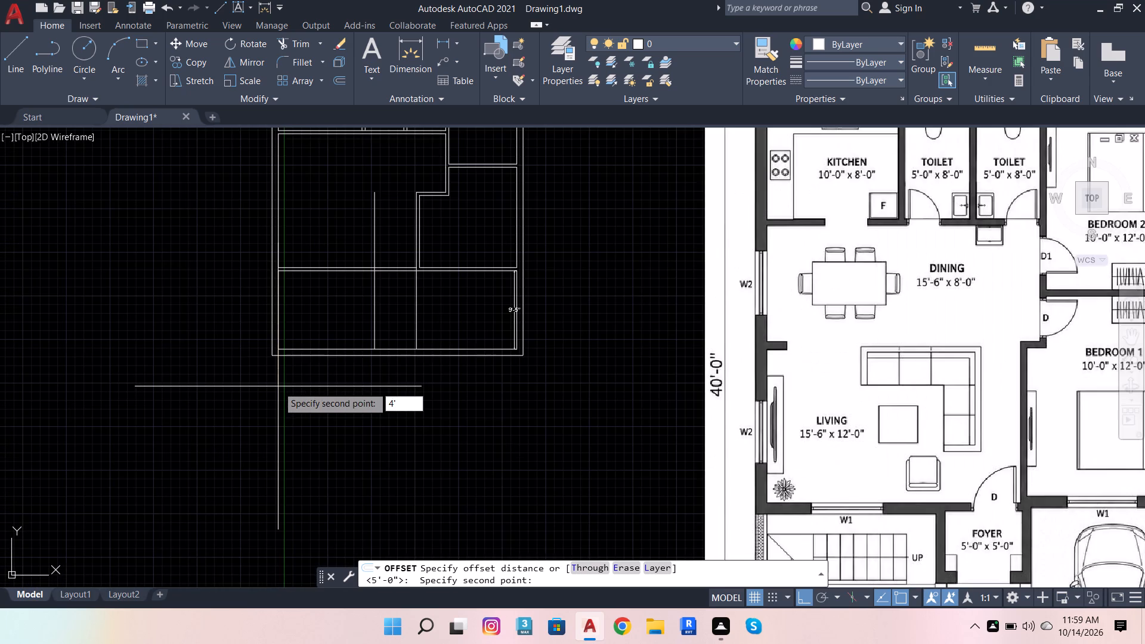
pyautogui.press('Return')
pyautogui.click(278, 387)
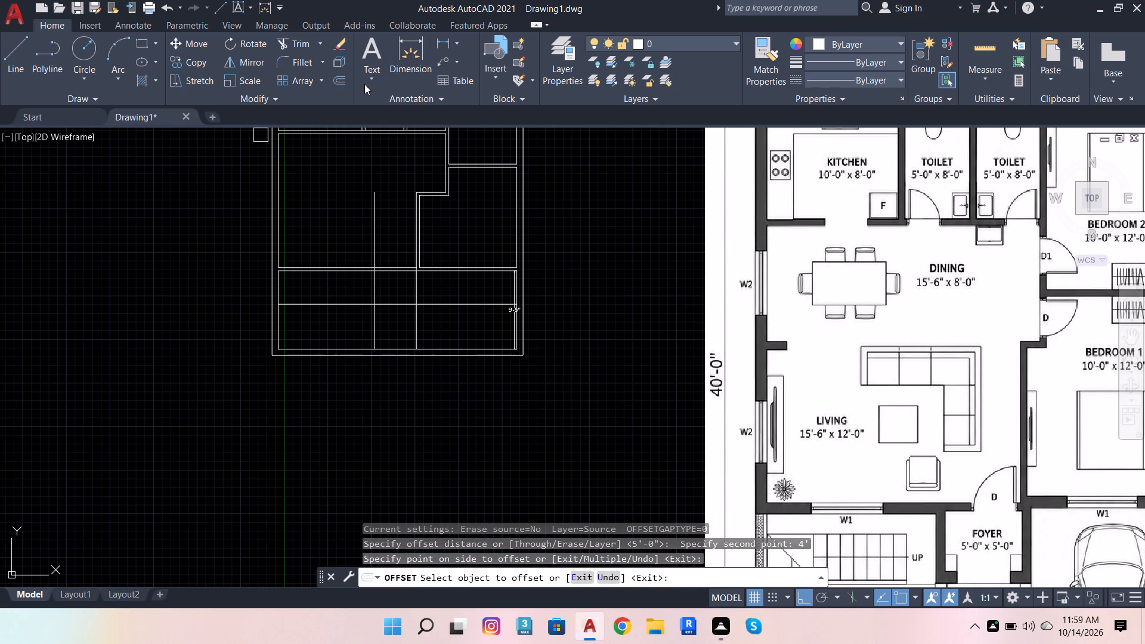
# Offset the foyer's two side lines 9" outward and its bottom line 9" upward to form the wall thickness.
pyautogui.click(343, 81)
pyautogui.scroll(2, 374, 236)
pyautogui.scroll(-2, 383, 234)
pyautogui.click(386, 191)
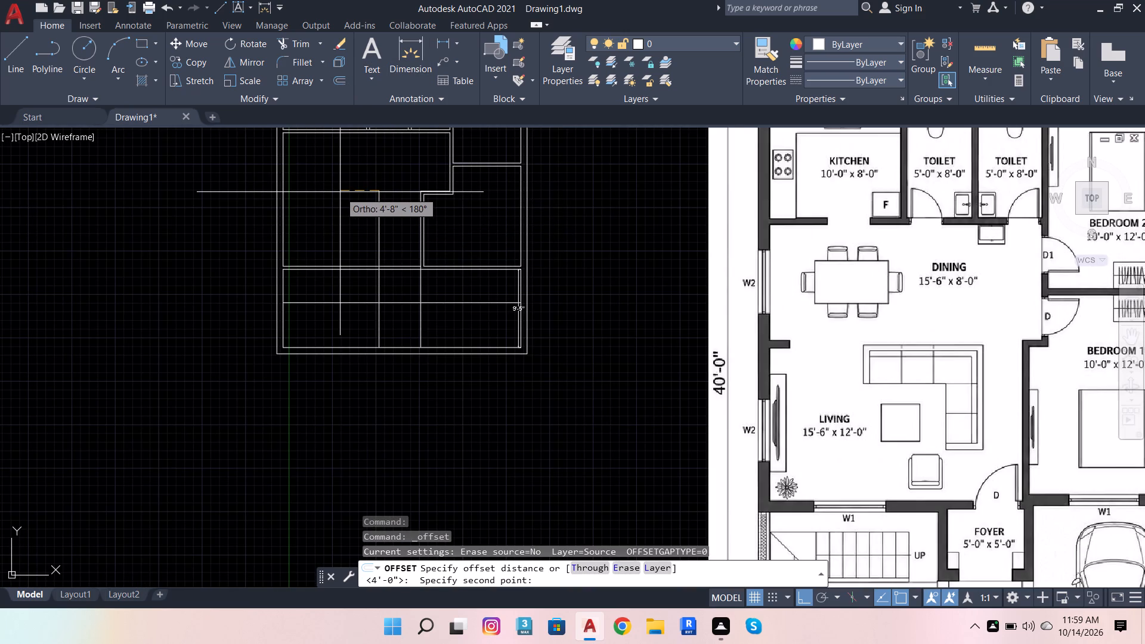
pyautogui.press('9')
pyautogui.press('Return')
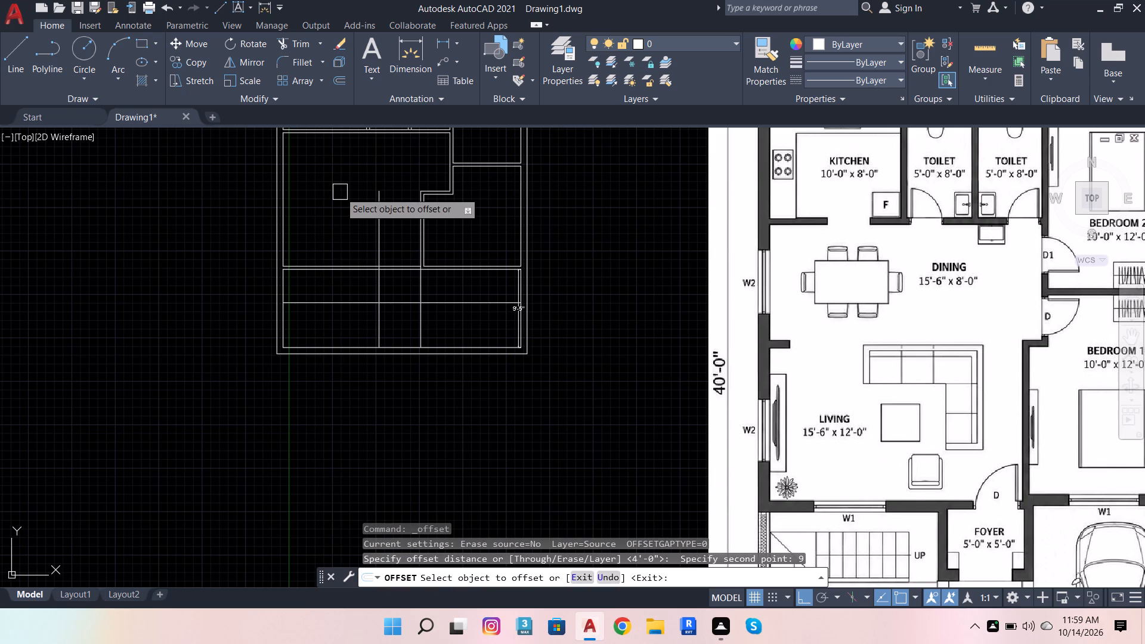
pyautogui.click(372, 209)
pyautogui.click(334, 225)
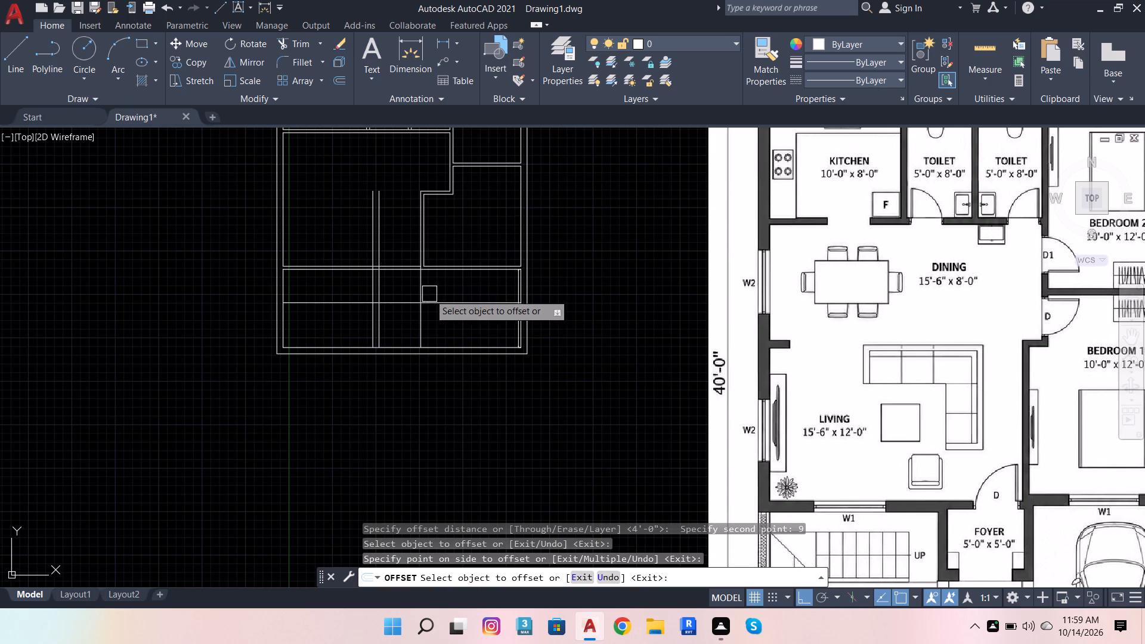
pyautogui.scroll(1, 429, 294)
pyautogui.click(420, 290)
pyautogui.click(451, 289)
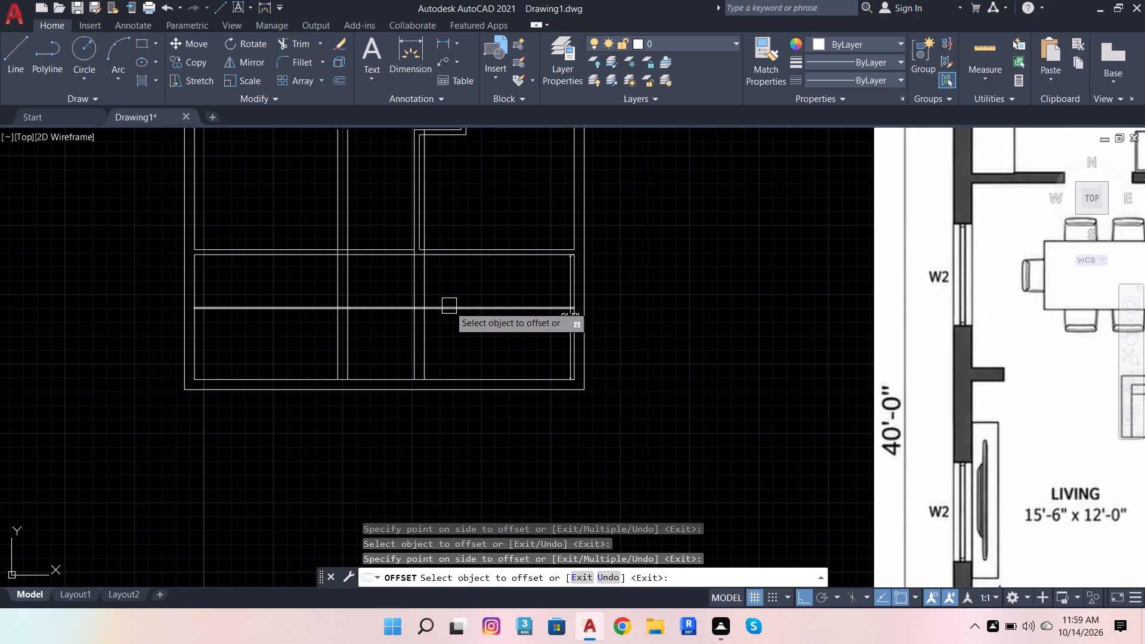
pyautogui.click(449, 306)
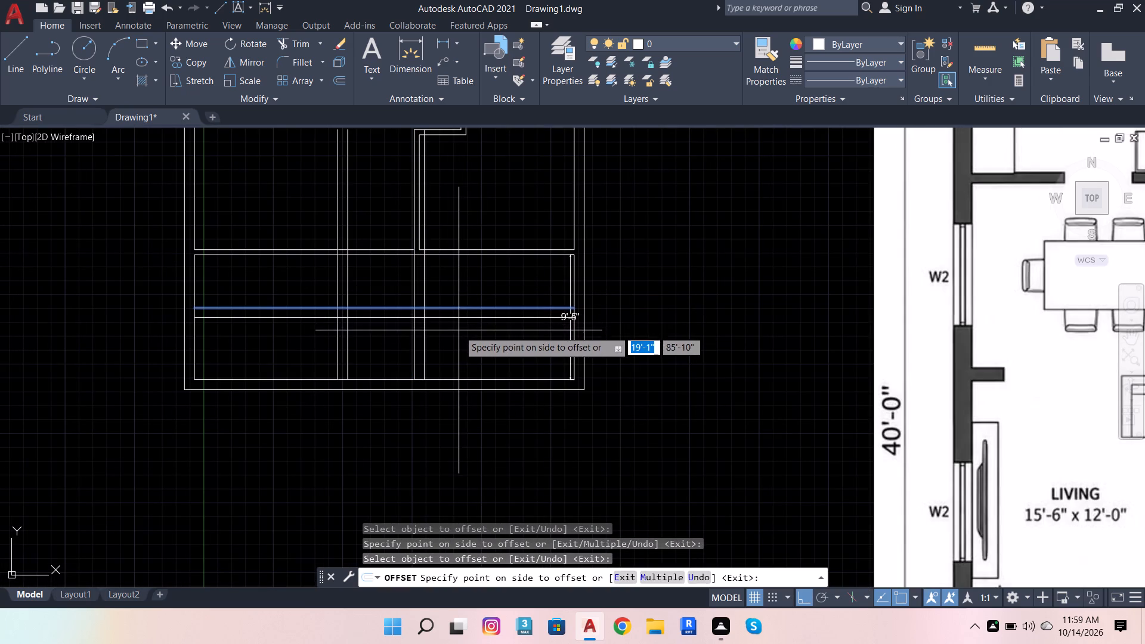
pyautogui.click(465, 287)
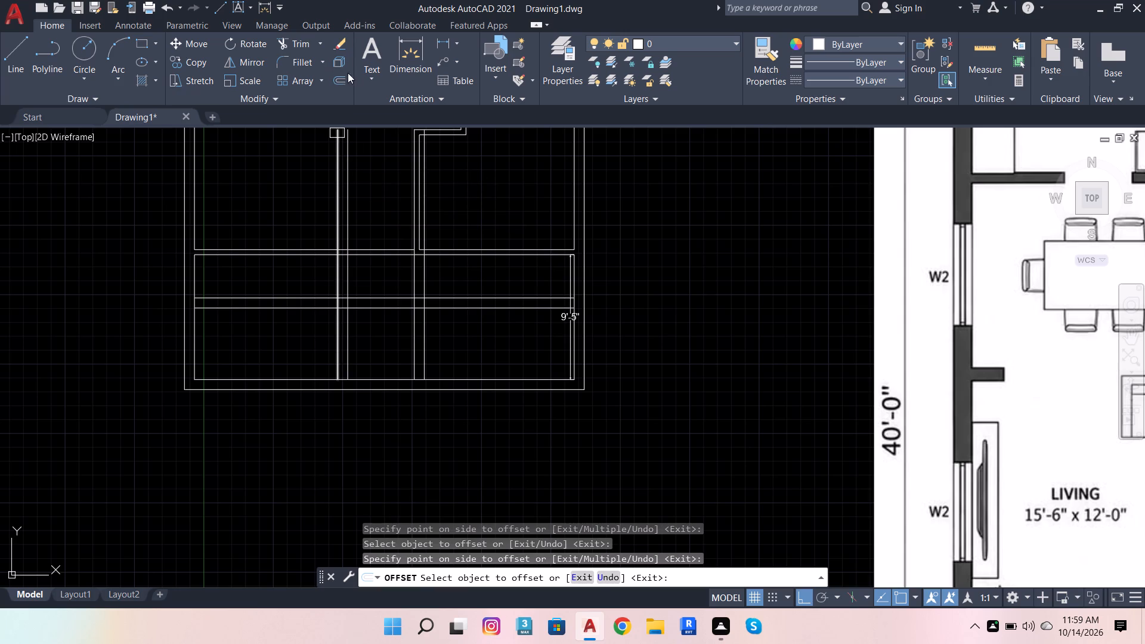
# Trim the foyer's vertical lines that project above the wall below the living room and bedroom 1.
pyautogui.click(290, 41)
pyautogui.click(386, 169)
pyautogui.click(295, 197)
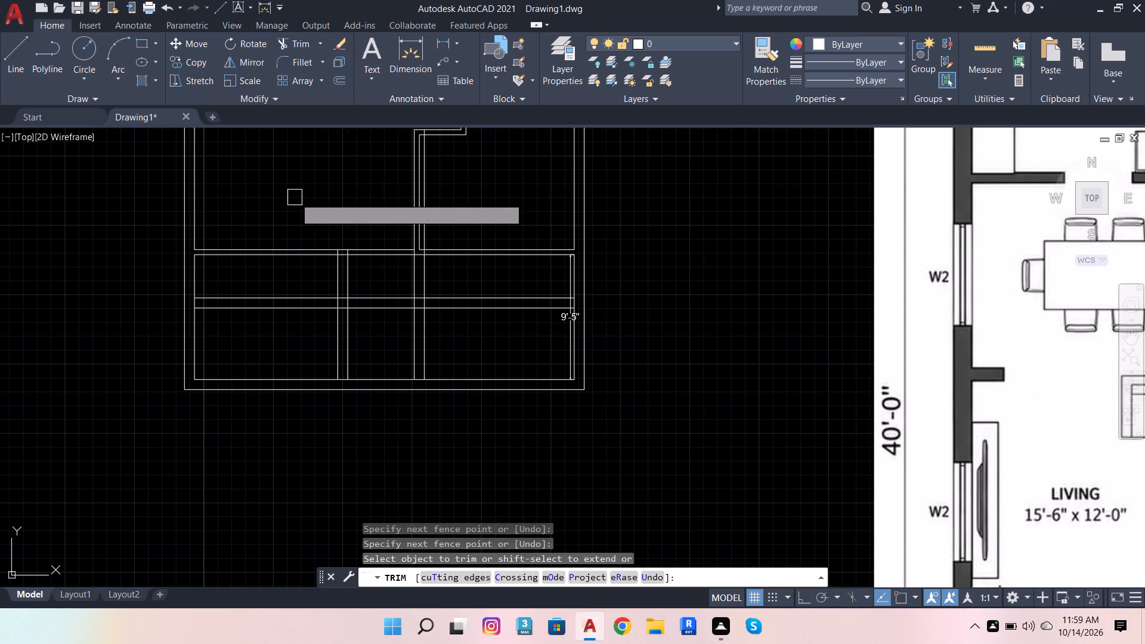
pyautogui.click(431, 222)
# Trim the crossing segments where the foyer's two side walls meet the wall above to open the junctions.
pyautogui.scroll(4, 418, 249)
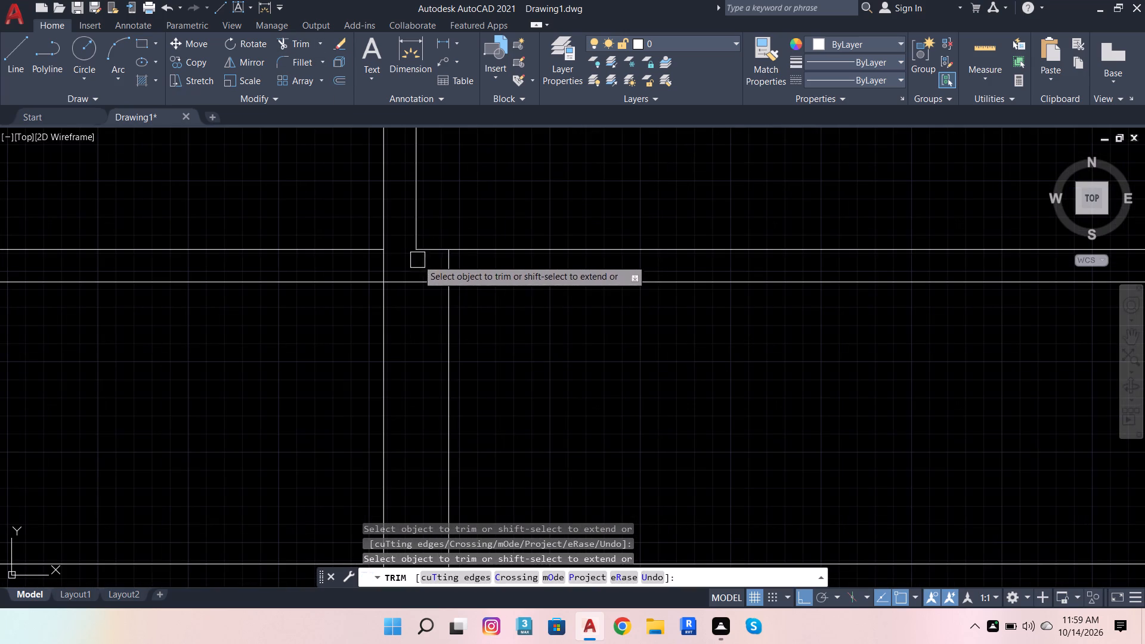
pyautogui.click(456, 271)
pyautogui.click(388, 268)
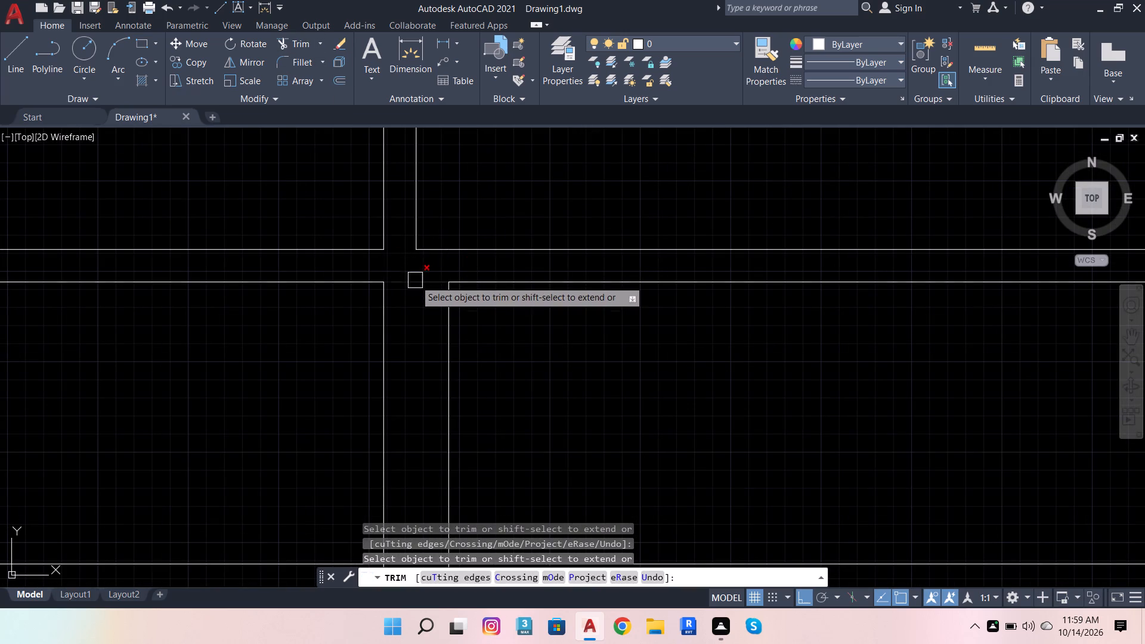
pyautogui.click(415, 280)
pyautogui.scroll(-3, 512, 271)
pyautogui.scroll(4, 361, 263)
pyautogui.moveTo(473, 323); pyautogui.dragTo(392, 370)
# Trim the excess foyer wall lines running below it and out to the left and right outer walls.
pyautogui.scroll(-4, 479, 235)
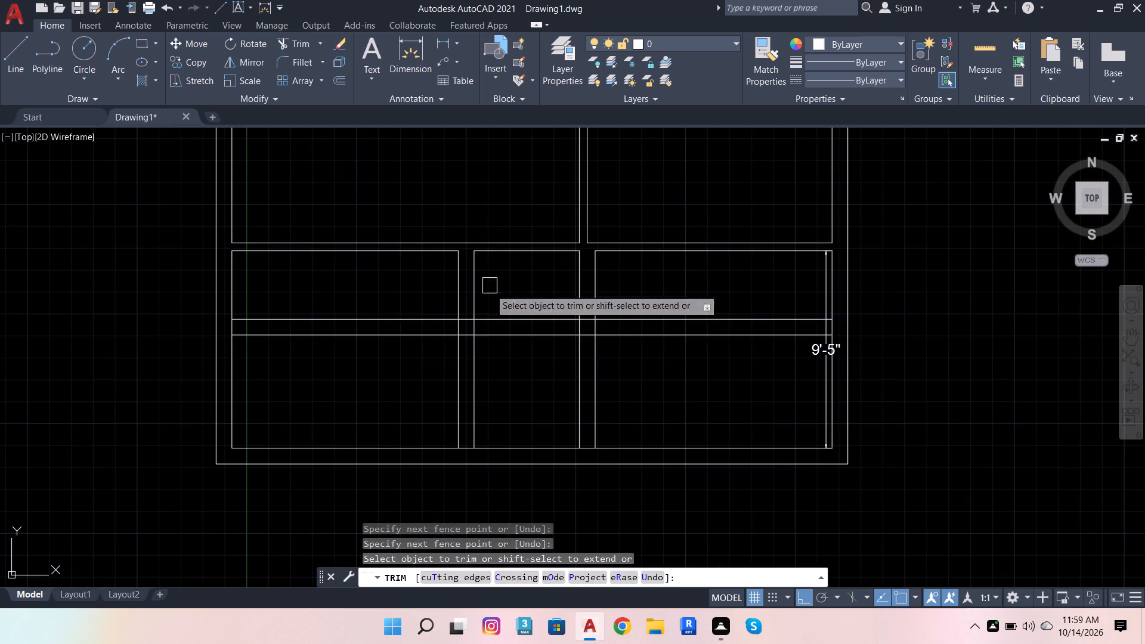
pyautogui.moveTo(375, 280); pyautogui.dragTo(667, 331)
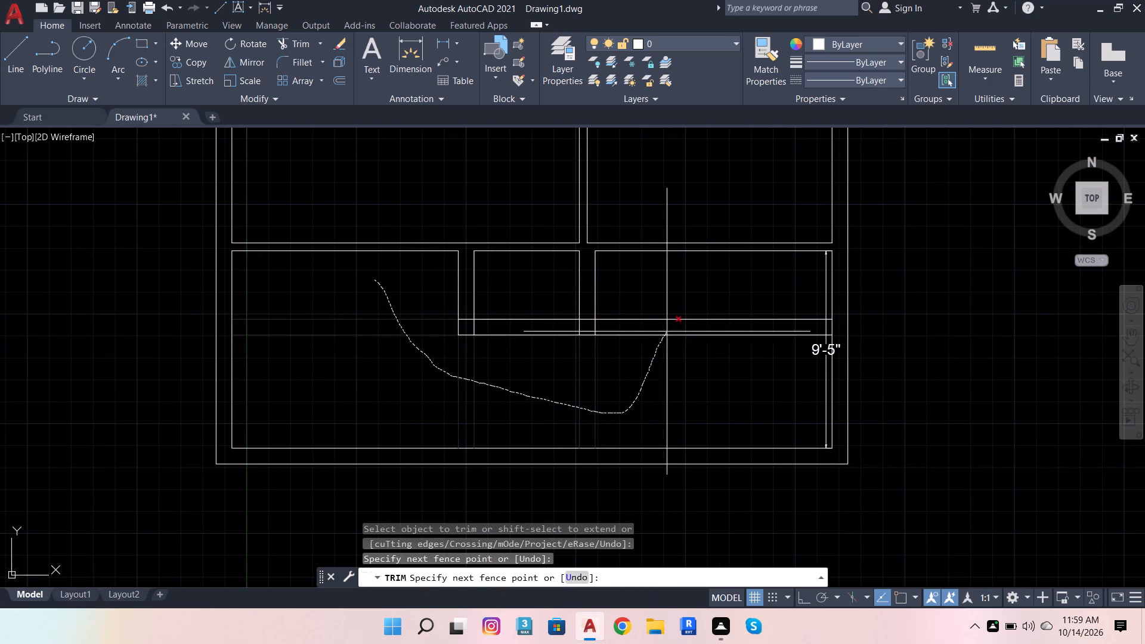
pyautogui.moveTo(667, 331); pyautogui.dragTo(673, 312)
# Trim the overlapping segments at the foyer's lower right and lower left corners so the walls join cleanly.
pyautogui.scroll(3, 598, 329)
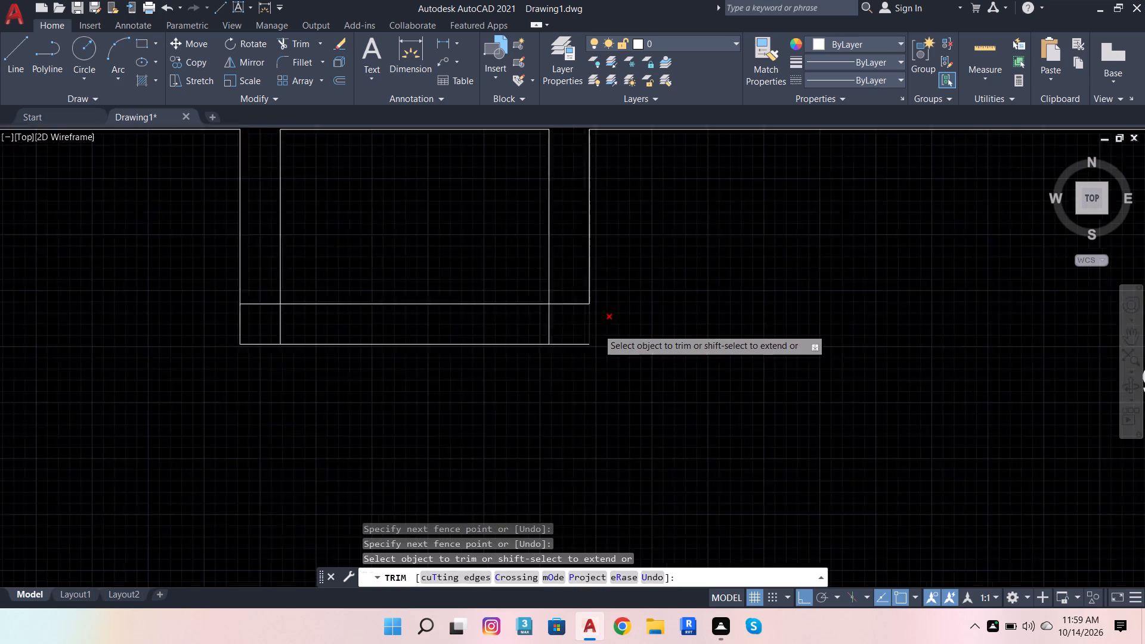
pyautogui.moveTo(539, 270); pyautogui.dragTo(467, 330)
pyautogui.scroll(-3, 596, 319)
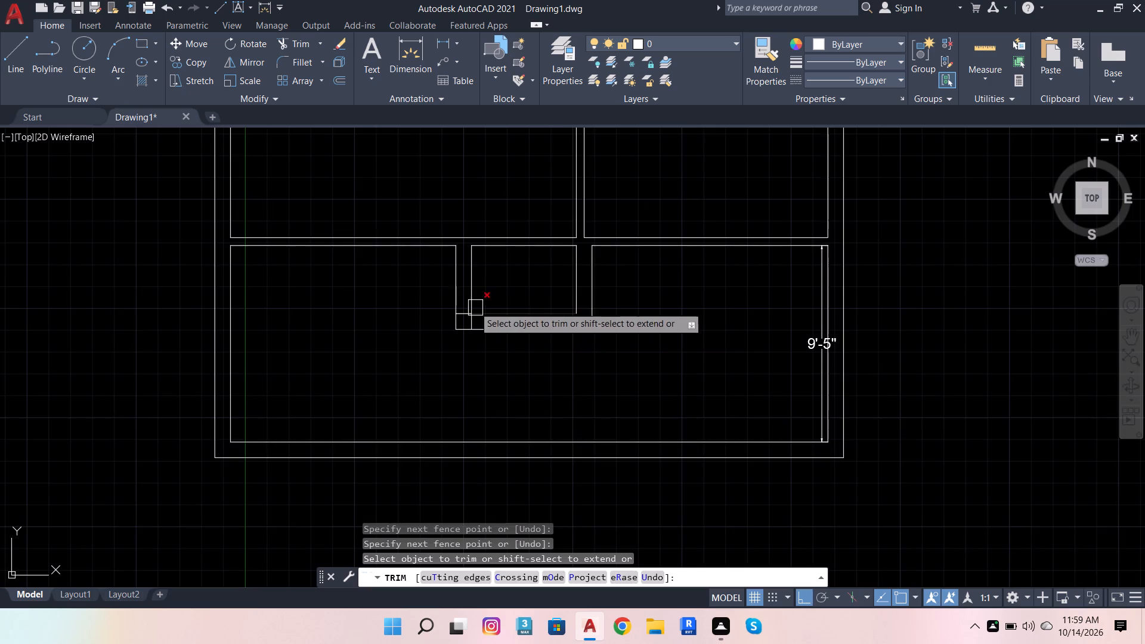
pyautogui.scroll(4, 471, 306)
pyautogui.moveTo(398, 318); pyautogui.dragTo(509, 395)
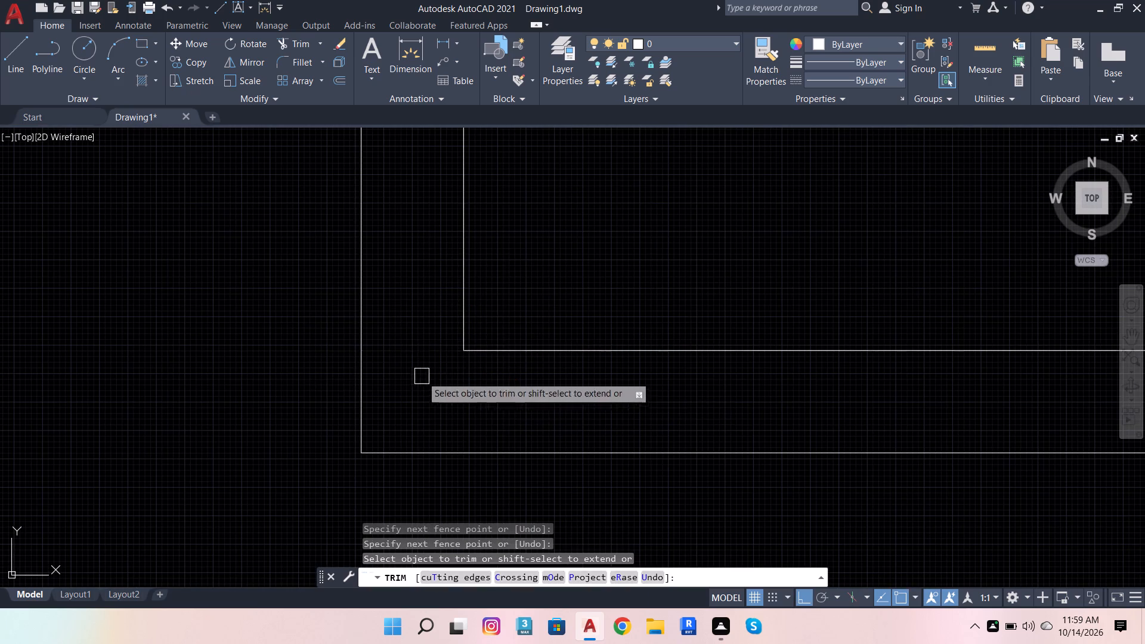
pyautogui.scroll(-5, 310, 351)
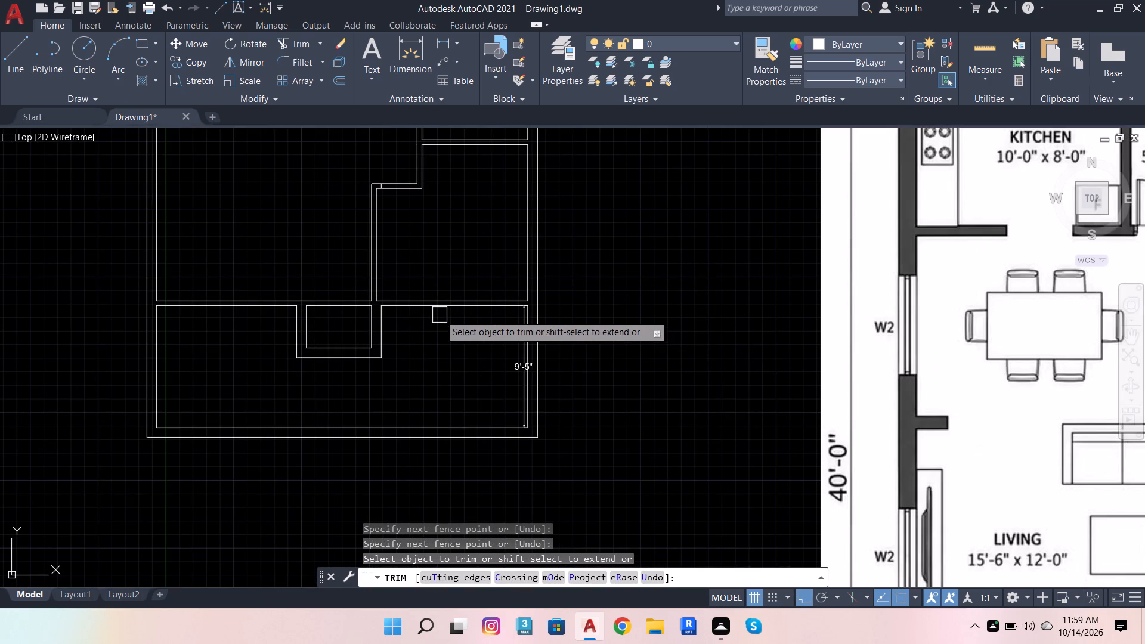
pyautogui.scroll(-2, 440, 315)
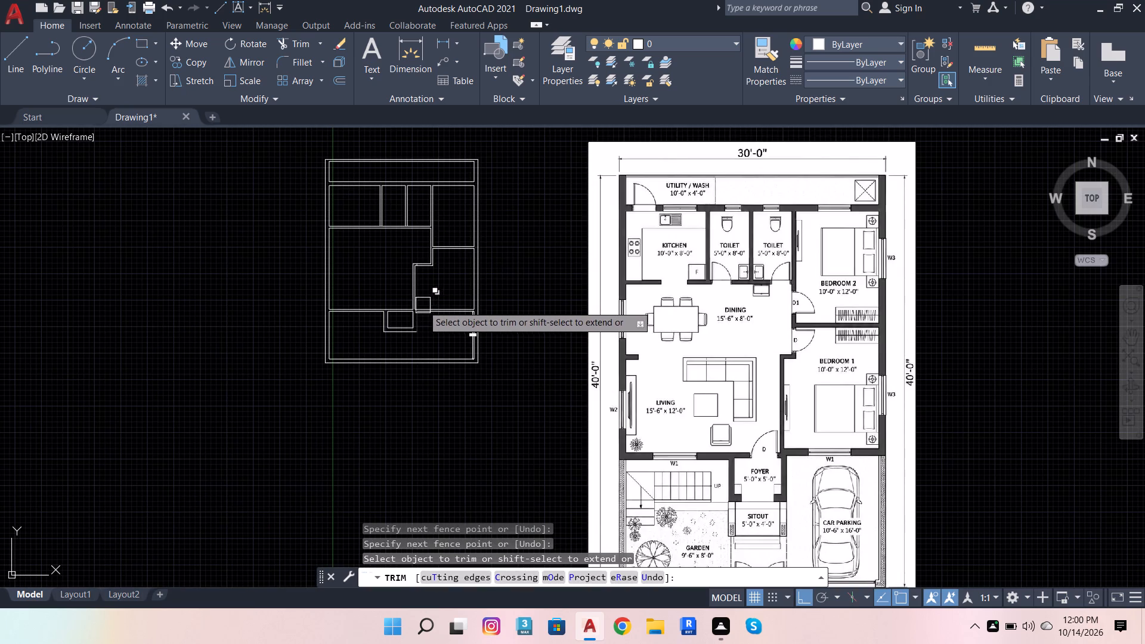
pyautogui.scroll(3, 410, 319)
pyautogui.scroll(-2, 414, 322)
pyautogui.press('Escape')
pyautogui.press('Escape')
pyautogui.press('Escape')
pyautogui.press('Escape')
pyautogui.press('Escape')
pyautogui.press('Escape')
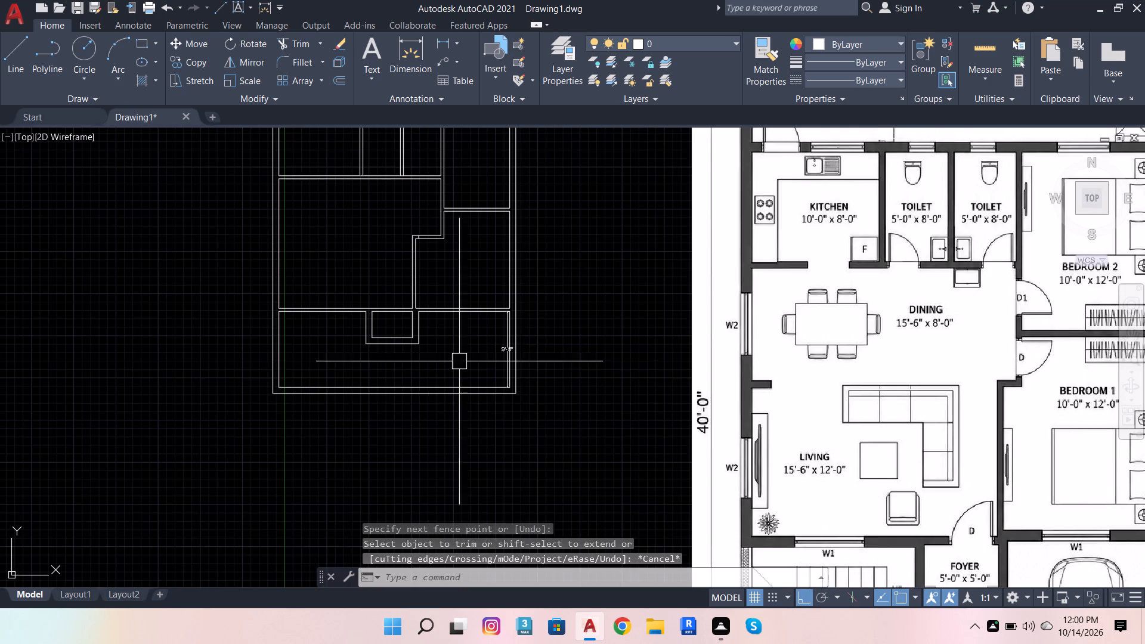
# Offset the wall line along the bottom of bedroom 1 downward by 9 inches.
pyautogui.scroll(1, 466, 348)
pyautogui.scroll(-1, 459, 312)
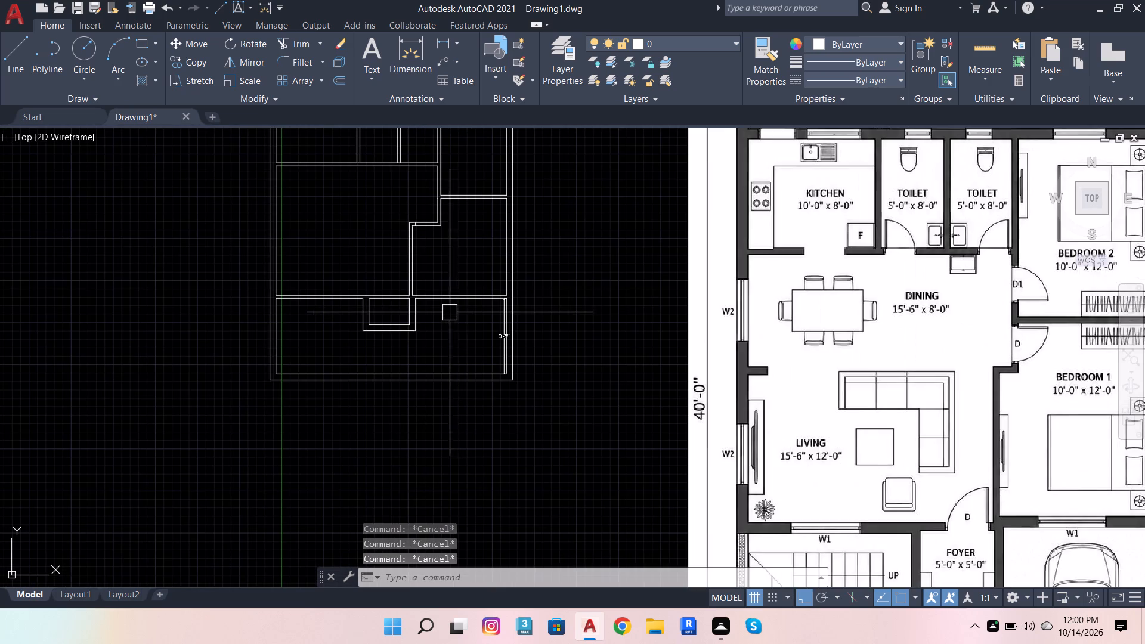
pyautogui.scroll(3, 451, 296)
pyautogui.click(441, 283)
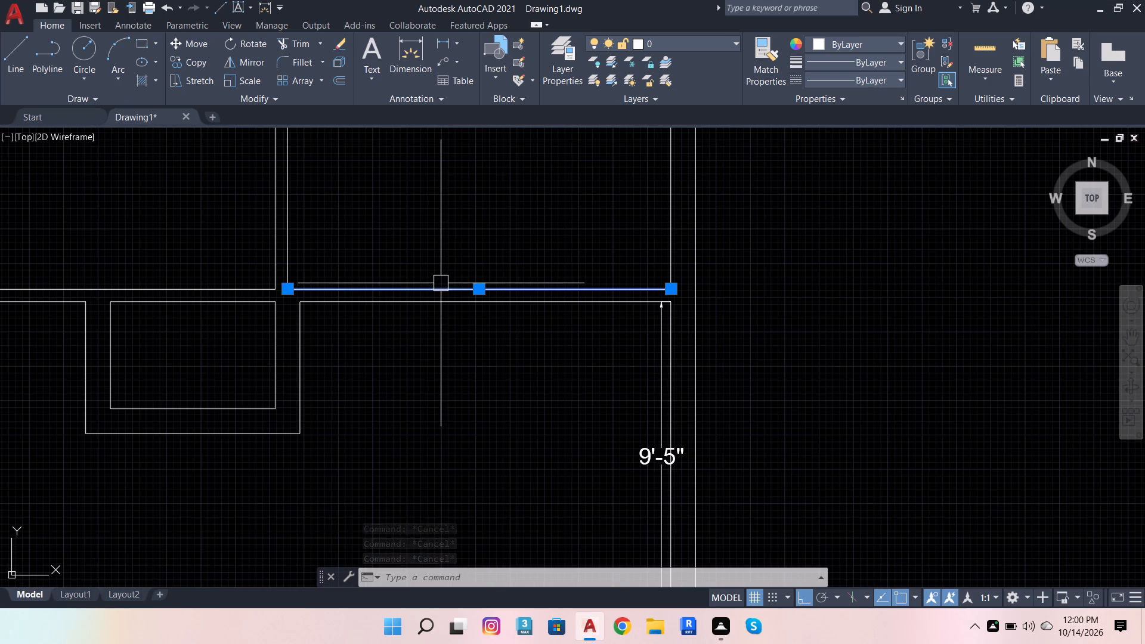
pyautogui.click(348, 80)
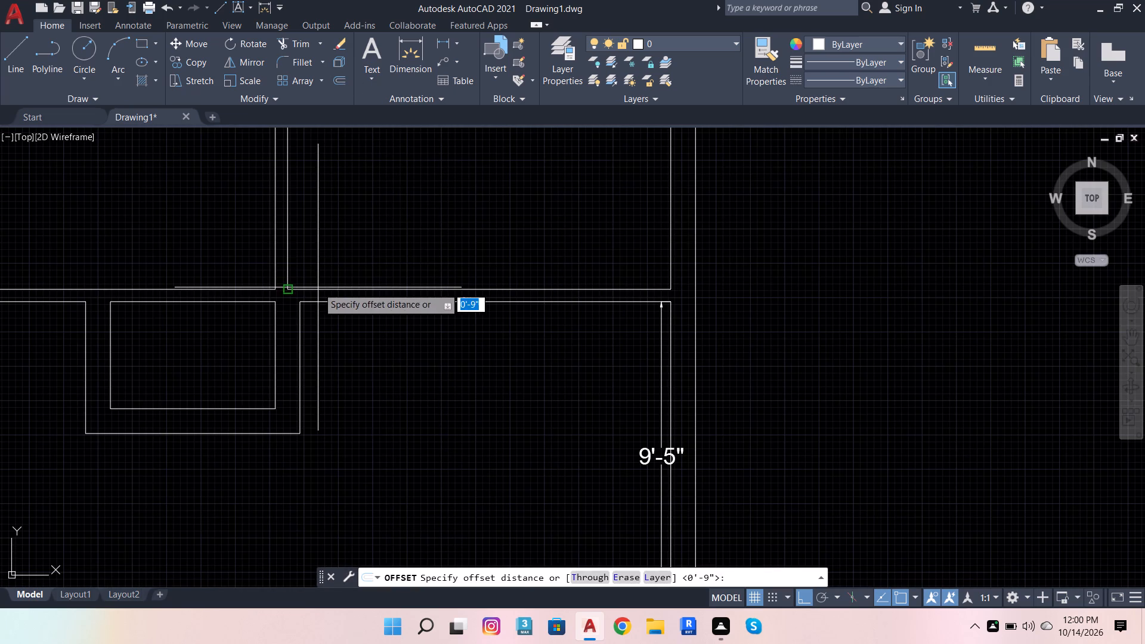
pyautogui.click(309, 289)
pyautogui.press('9')
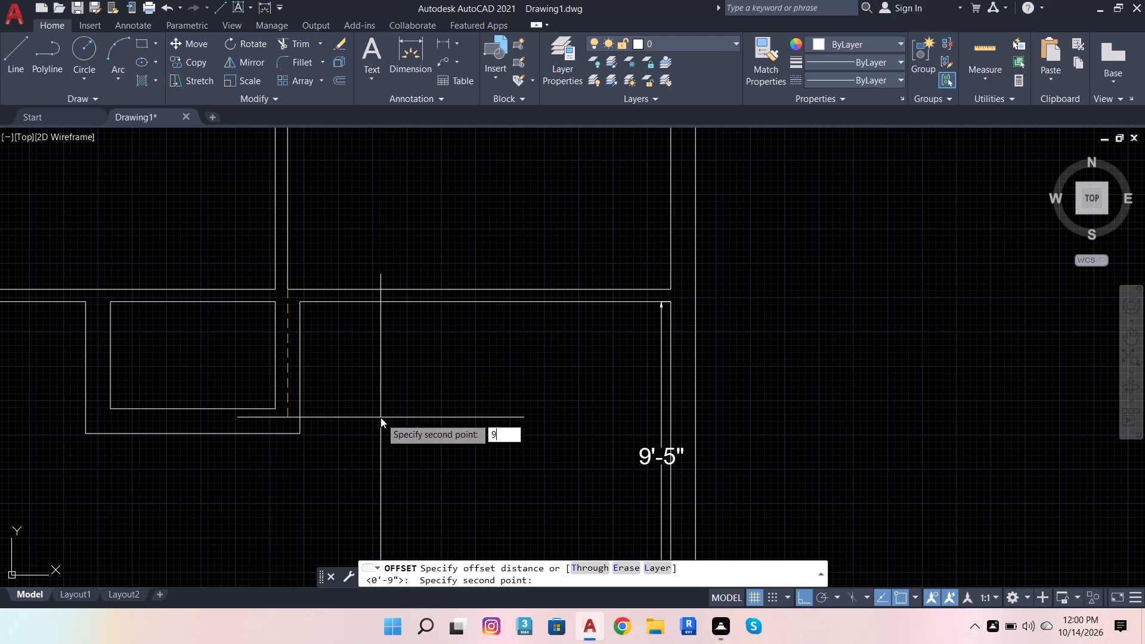
pyautogui.press('Return')
pyautogui.click(380, 417)
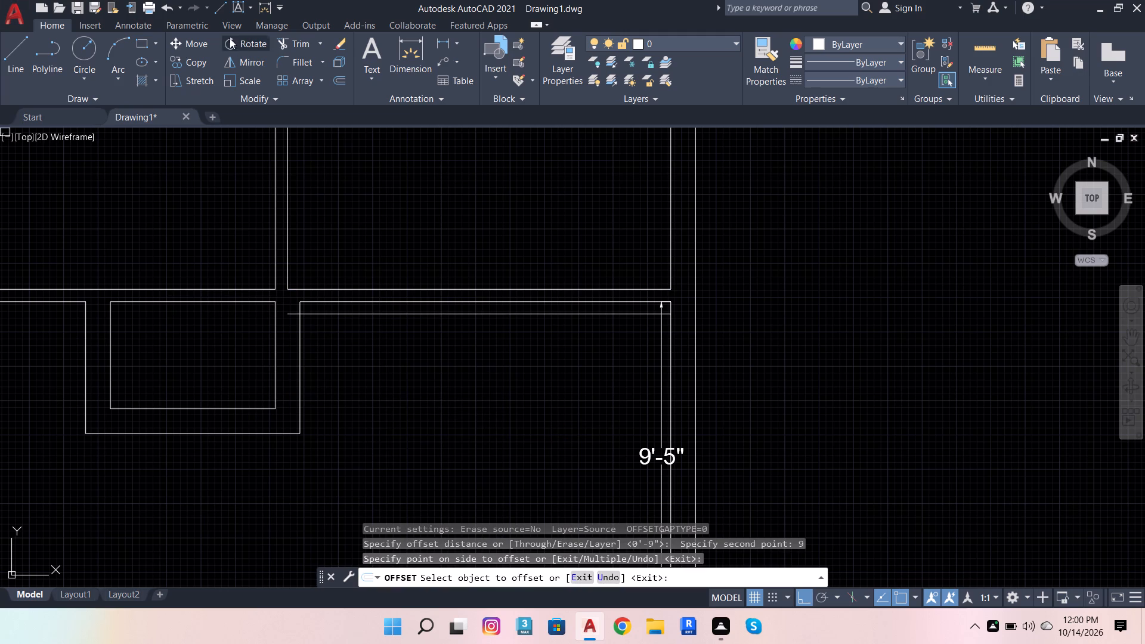
# Trim the former lower wall line below bedroom 1, its stub at the outer wall, and the overlapping ends at the foyer's upper right corner.
pyautogui.click(282, 46)
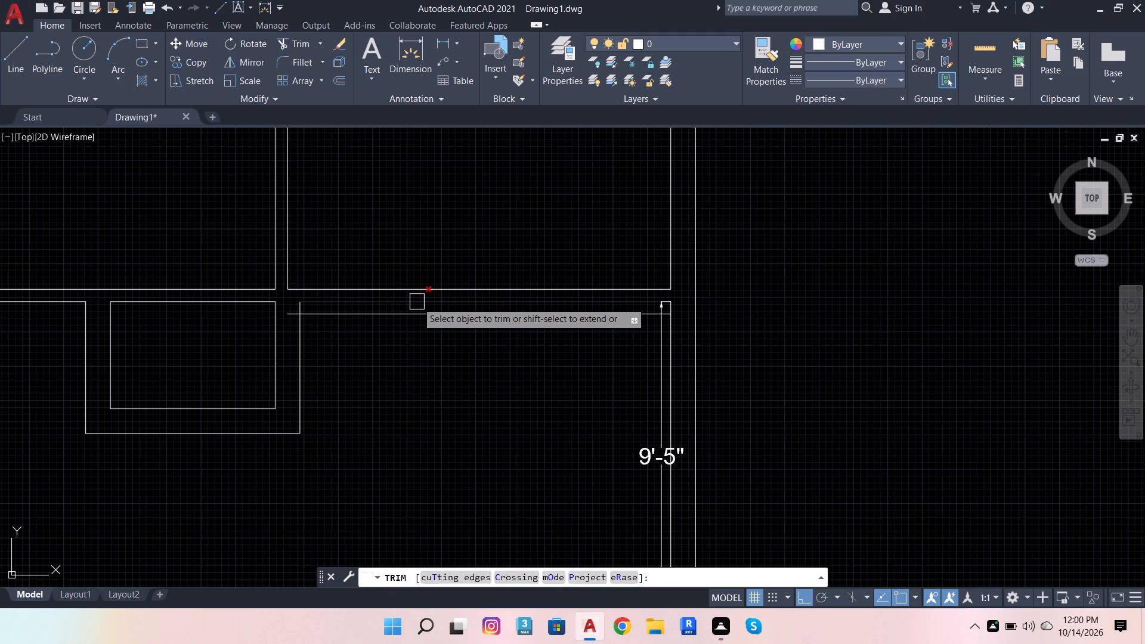
pyautogui.click(417, 302)
pyautogui.scroll(4, 694, 328)
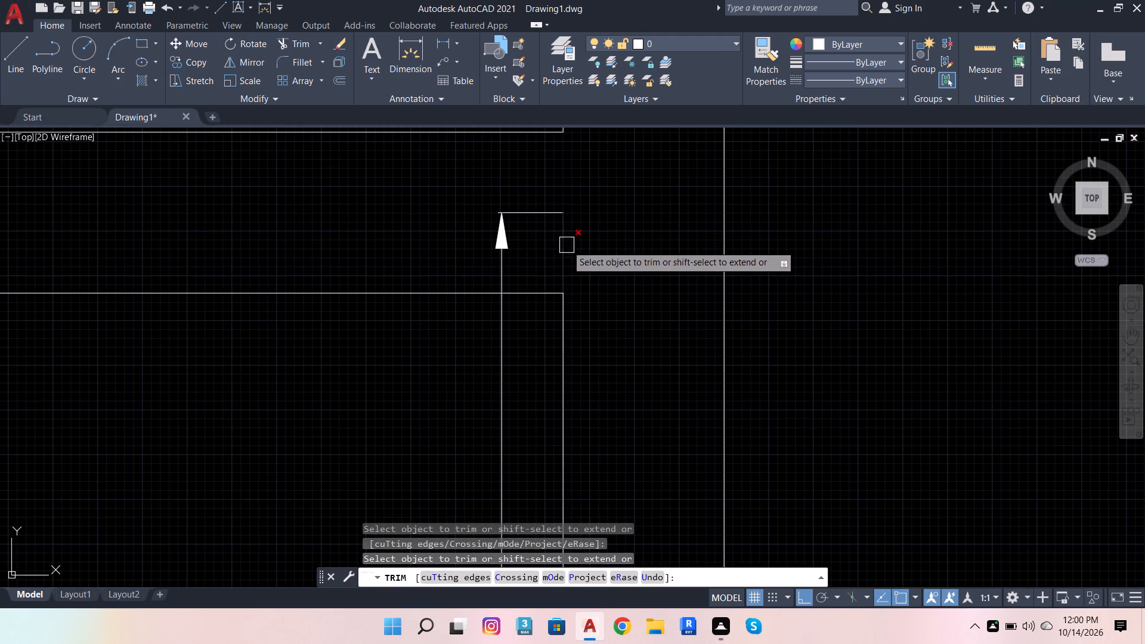
pyautogui.click(567, 245)
pyautogui.scroll(-3, 686, 255)
pyautogui.scroll(2, 651, 244)
pyautogui.click(649, 259)
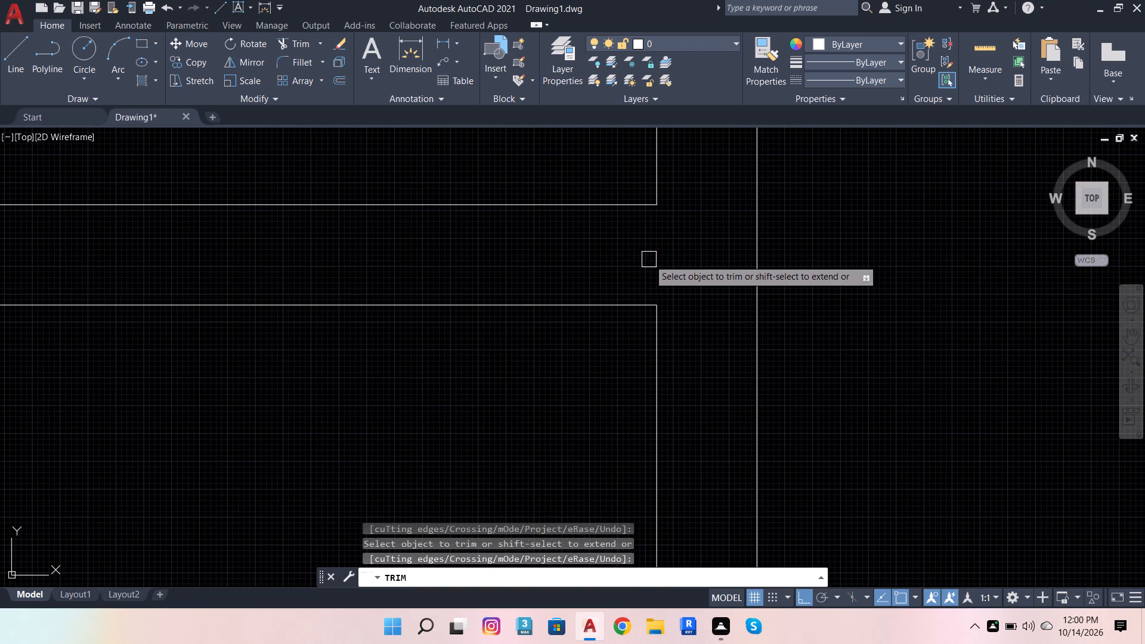
pyautogui.scroll(-3, 697, 267)
pyautogui.scroll(3, 304, 265)
pyautogui.moveTo(389, 278); pyautogui.dragTo(350, 287)
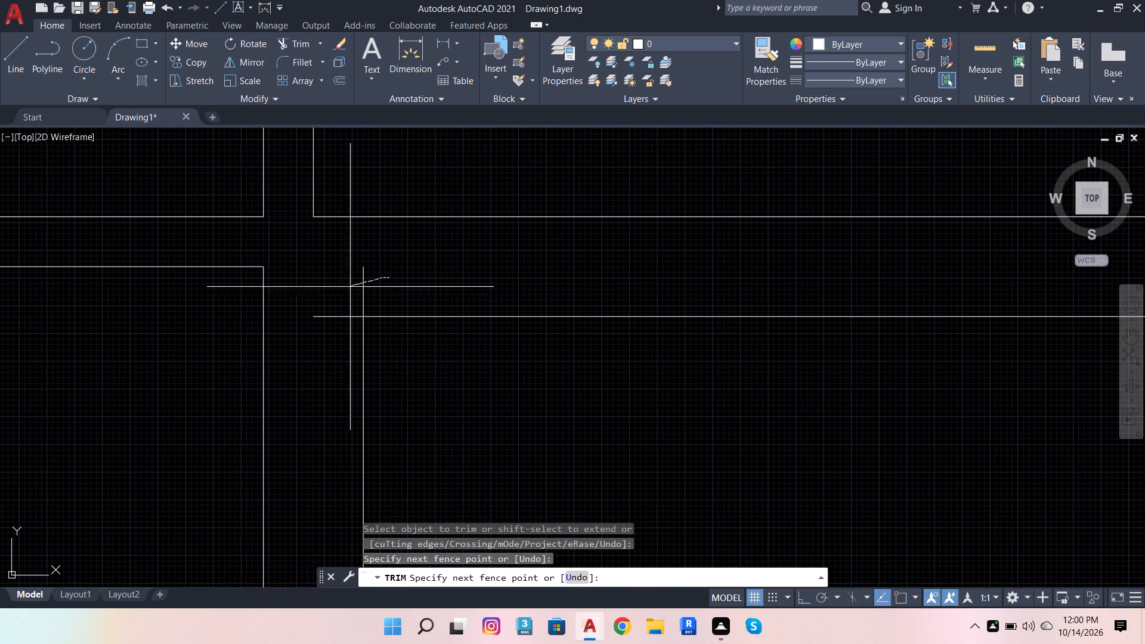
pyautogui.moveTo(350, 287); pyautogui.dragTo(331, 329)
pyautogui.scroll(-5, 400, 263)
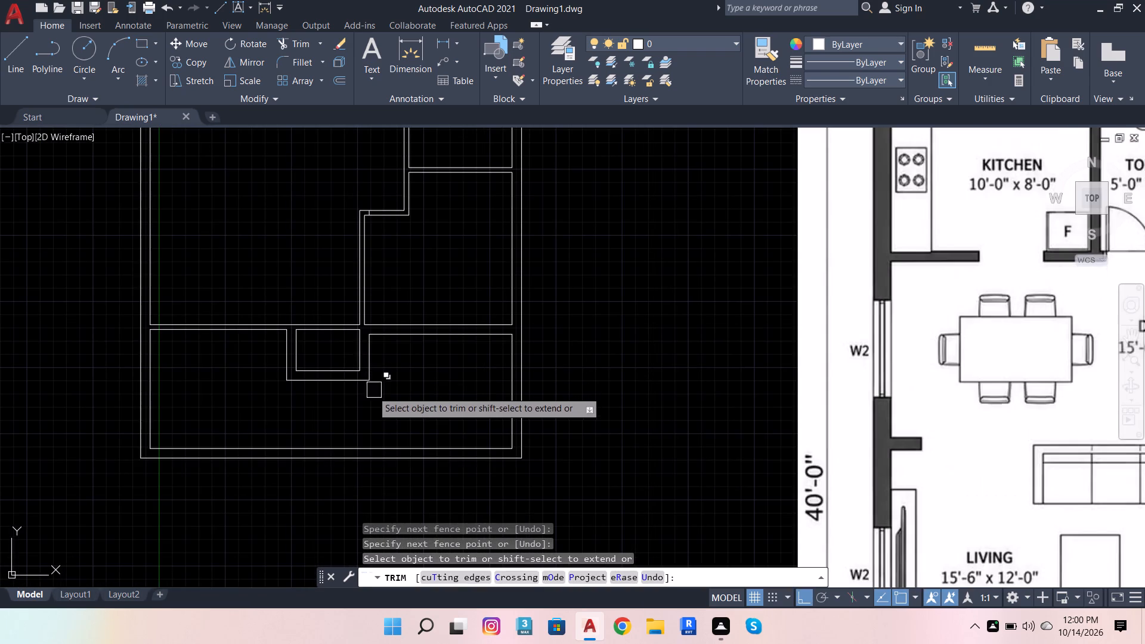
pyautogui.scroll(-4, 357, 378)
pyautogui.scroll(3, 382, 419)
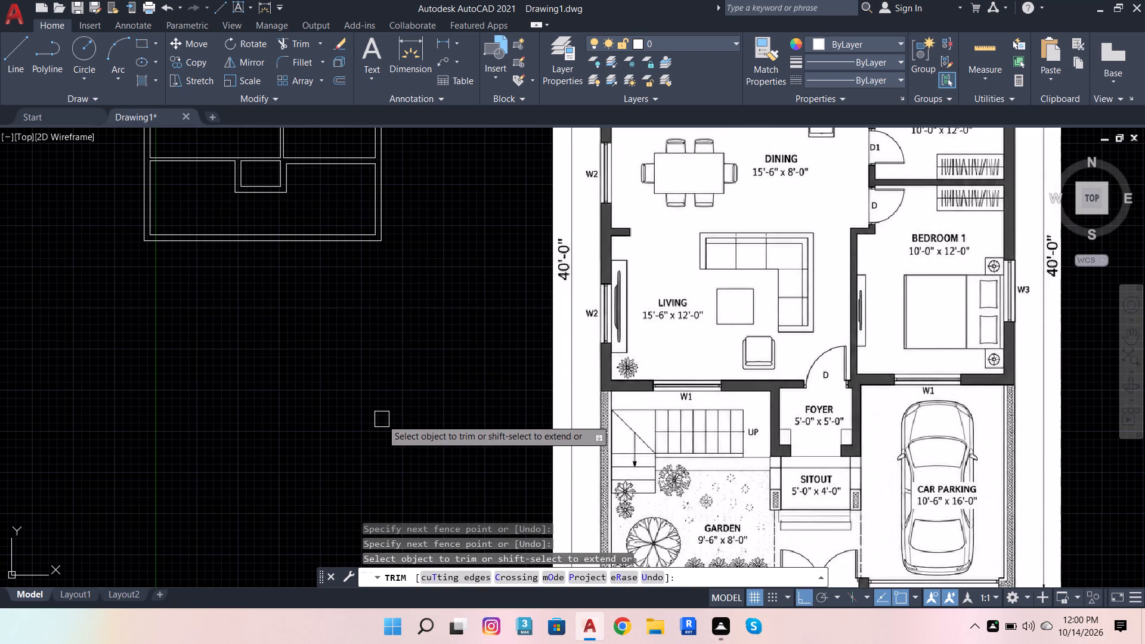
pyautogui.press('Escape')
pyautogui.press('Escape')
pyautogui.press('Escape')
pyautogui.press('Escape')
pyautogui.press('Escape')
pyautogui.press('Escape')
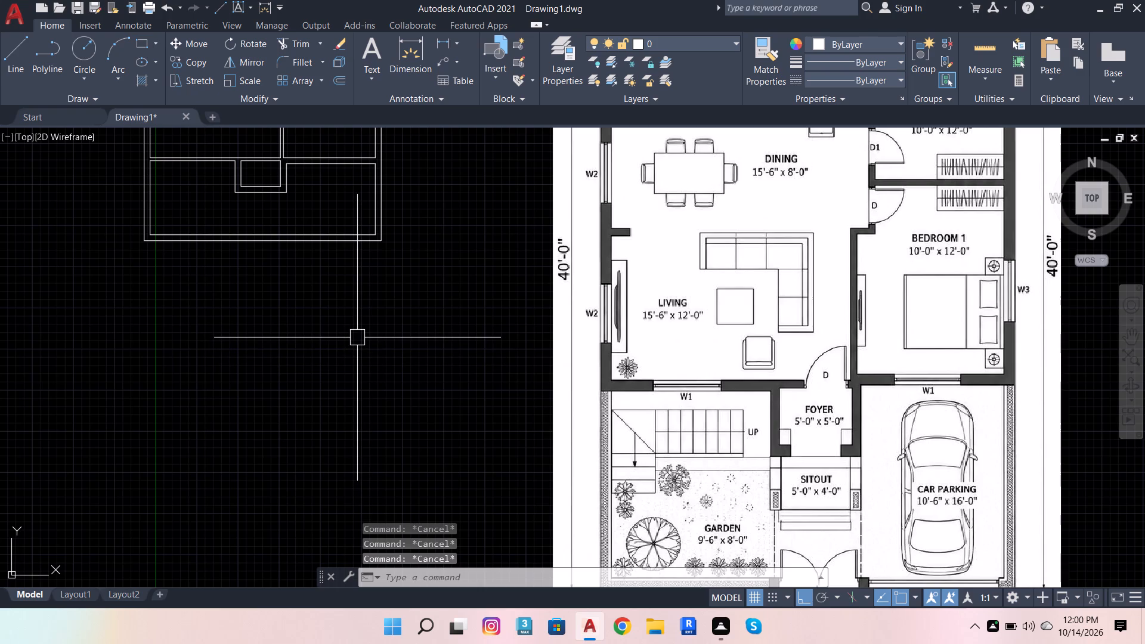
# Extend the lower wall line below bedroom 1 across the foyer and under the living room to the left outer wall.
pyautogui.scroll(-1, 374, 311)
pyautogui.scroll(1, 311, 224)
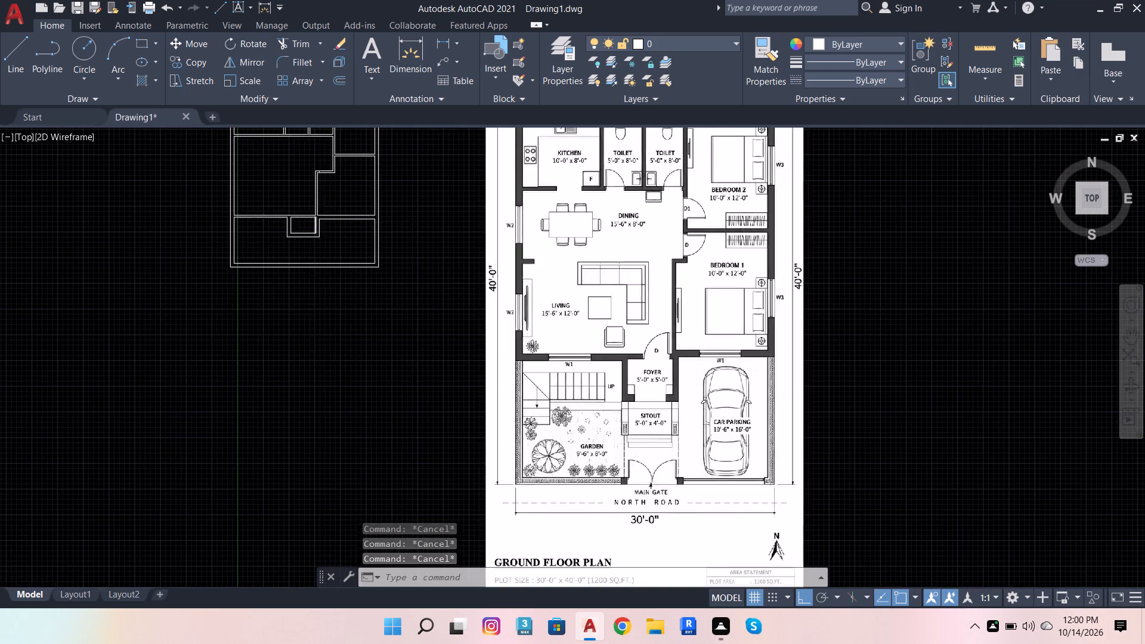
pyautogui.scroll(2, 311, 223)
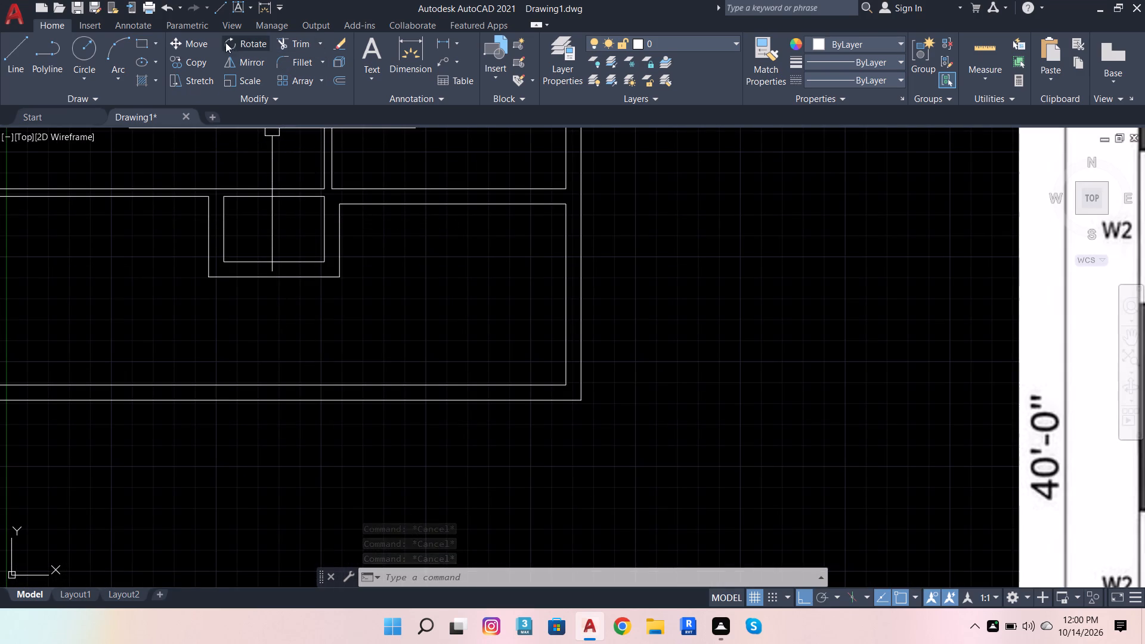
pyautogui.click(290, 42)
pyautogui.scroll(-2, 518, 244)
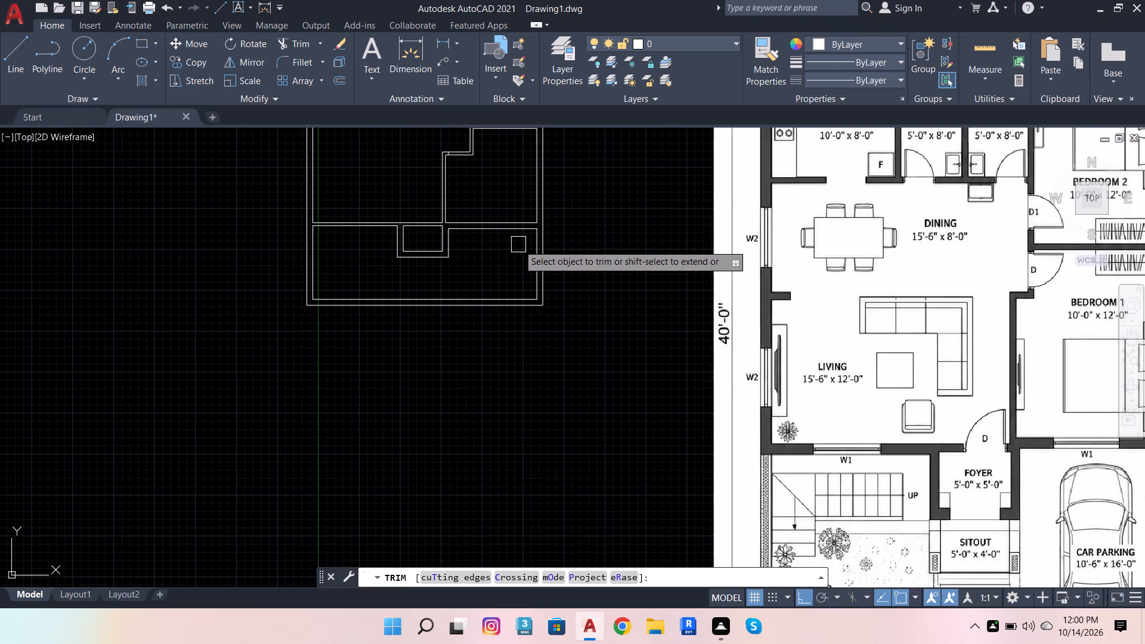
pyautogui.keyDown('shift'); pyautogui.click(500, 234); pyautogui.keyUp('shift')
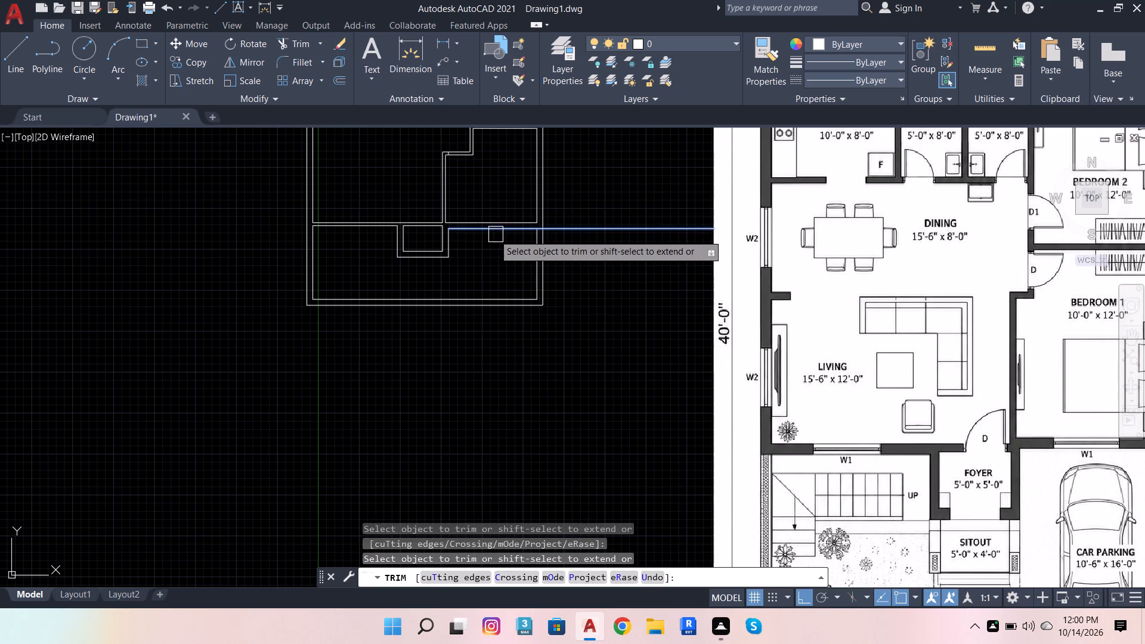
pyautogui.keyDown('shift'); pyautogui.click(465, 230); pyautogui.keyUp('shift')
pyautogui.keyDown('shift'); pyautogui.click(460, 233); pyautogui.keyUp('shift')
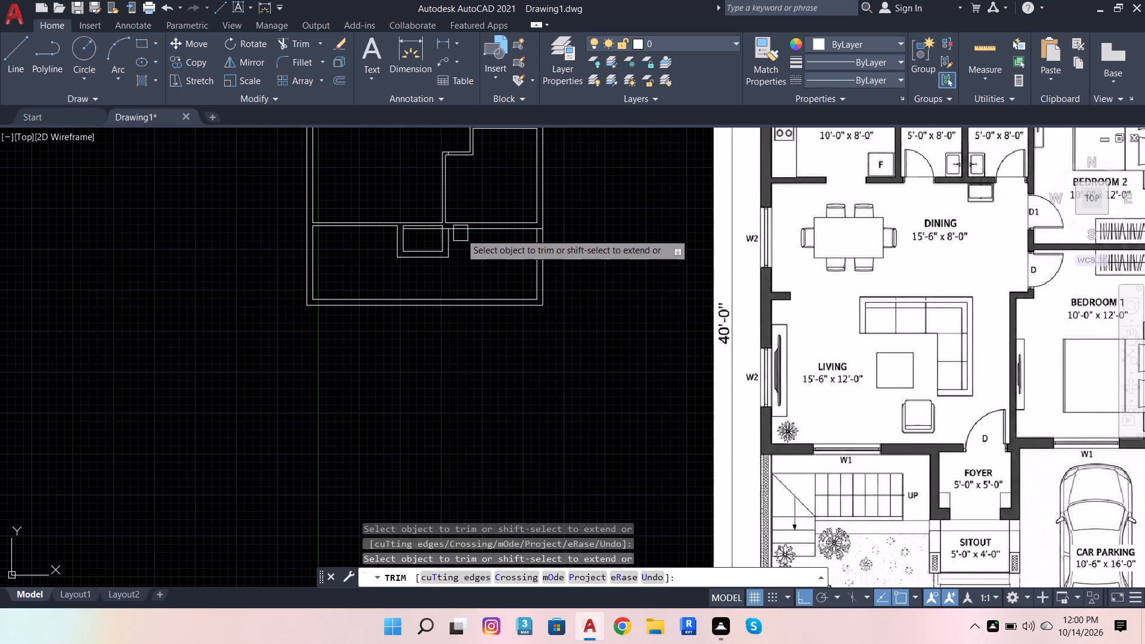
pyautogui.keyDown('shift'); pyautogui.click(460, 234); pyautogui.keyUp('shift')
pyautogui.keyDown('shift'); pyautogui.click(460, 236); pyautogui.keyUp('shift')
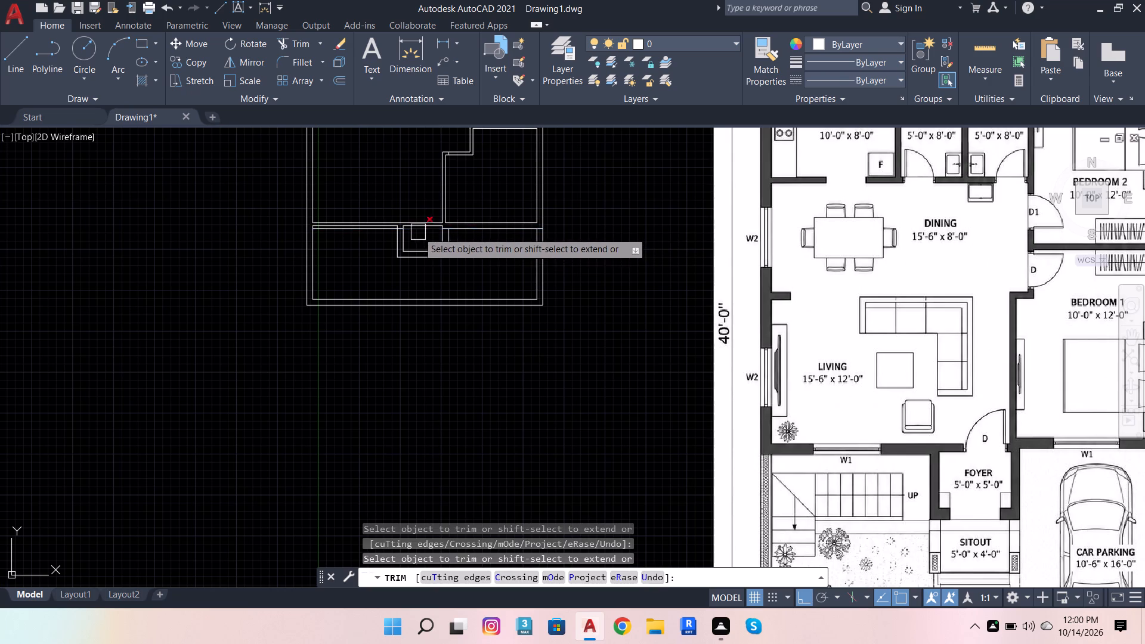
# Trim the two horizontal lines across the foyer's top and the overlapping ends at its right wall.
pyautogui.scroll(3, 418, 231)
pyautogui.click(437, 224)
pyautogui.click(454, 207)
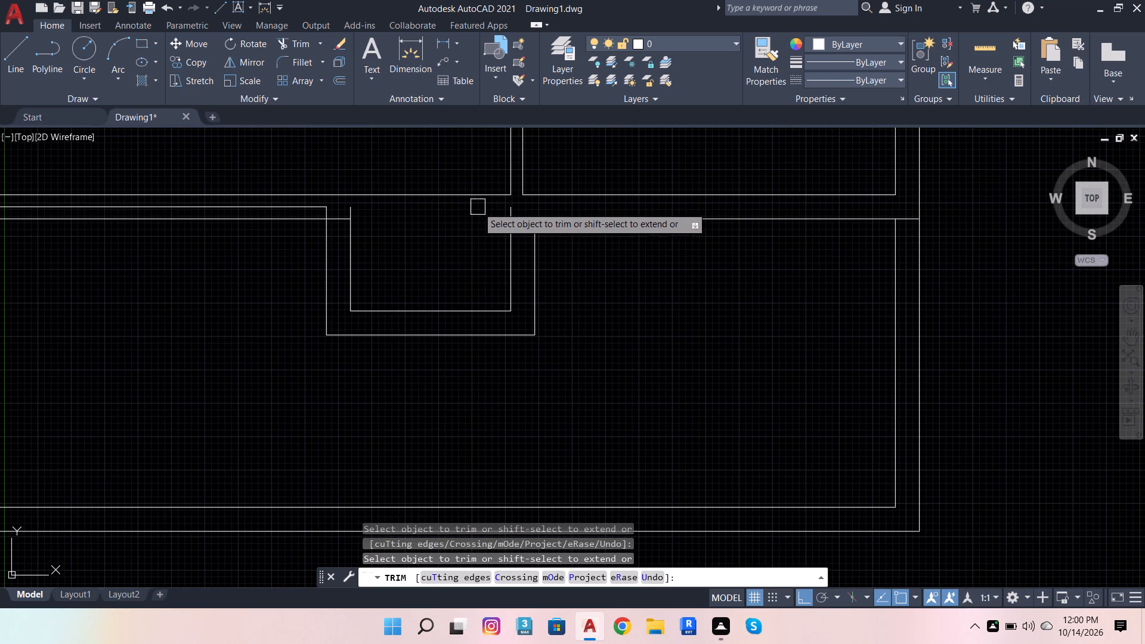
pyautogui.click(507, 208)
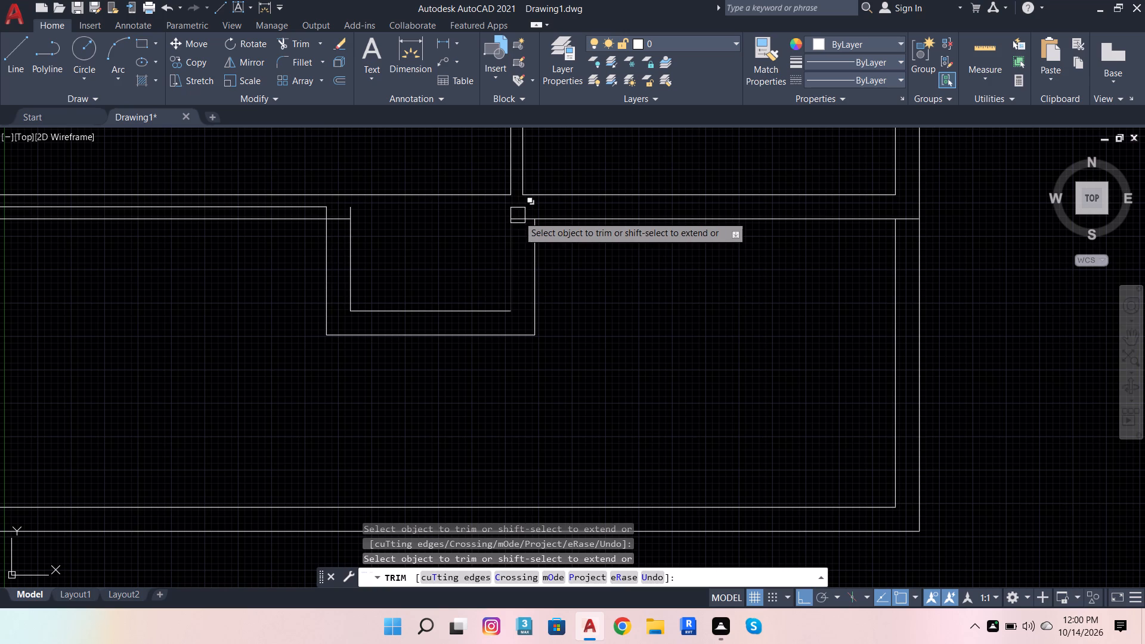
pyautogui.click(521, 216)
# Trim the former lower wall line below the living room, with the overlaps at the foyer's left wall and the left outer wall.
pyautogui.scroll(2, 369, 212)
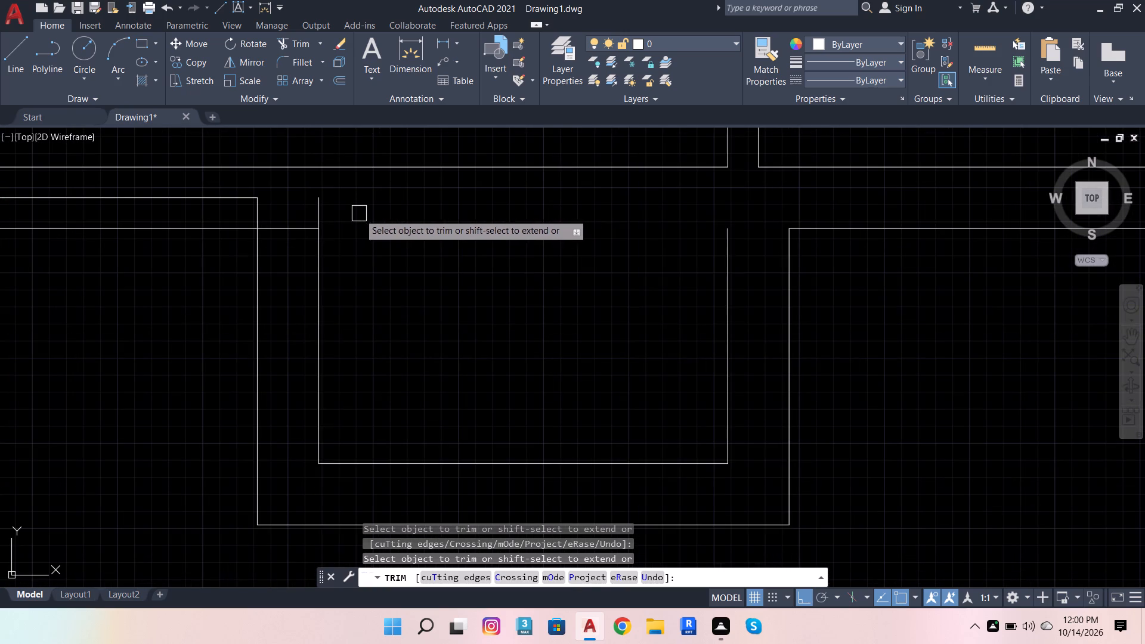
pyautogui.moveTo(352, 212); pyautogui.dragTo(242, 187)
pyautogui.moveTo(247, 188); pyautogui.dragTo(281, 225)
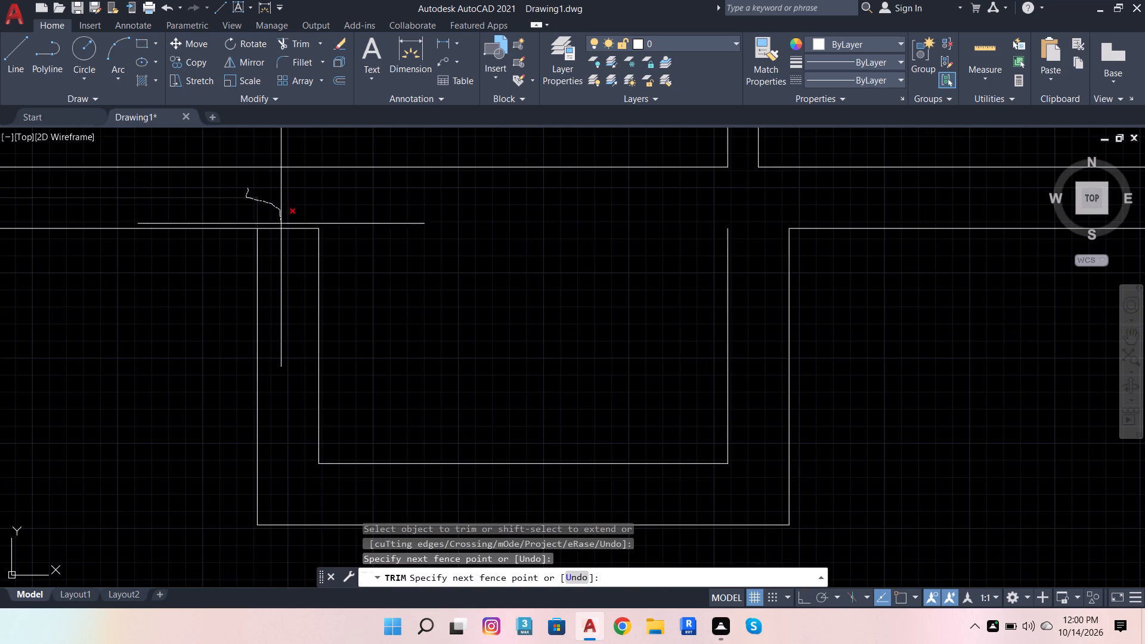
pyautogui.moveTo(281, 225); pyautogui.dragTo(280, 239)
pyautogui.scroll(-4, 472, 227)
pyautogui.scroll(4, 315, 218)
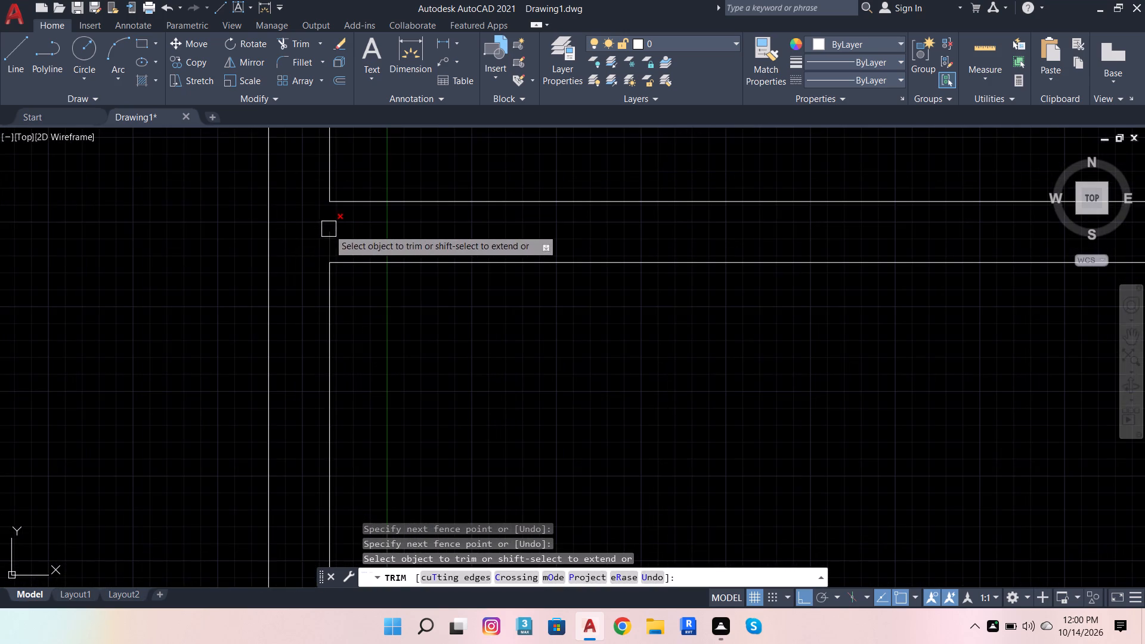
pyautogui.click(329, 229)
pyautogui.scroll(-2, 280, 264)
pyautogui.scroll(-2, 566, 309)
pyautogui.scroll(2, 641, 308)
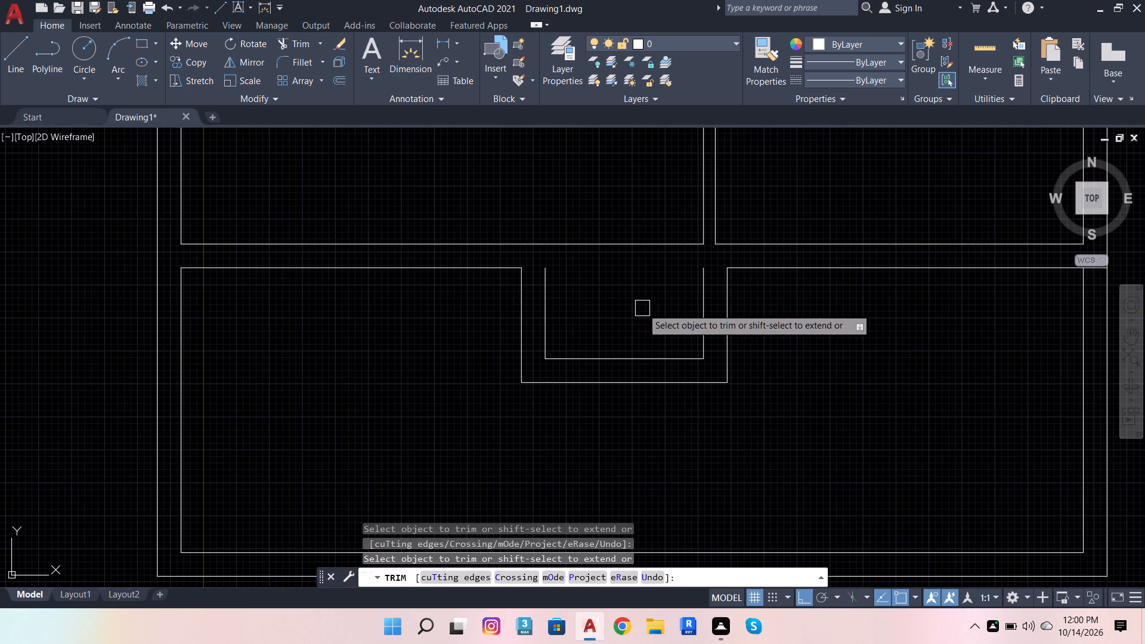
# Extend the wall line below bedroom 1 across the foyer's top and trim its segment inside the foyer's right wall.
pyautogui.scroll(-3, 626, 290)
pyautogui.scroll(-1, 596, 343)
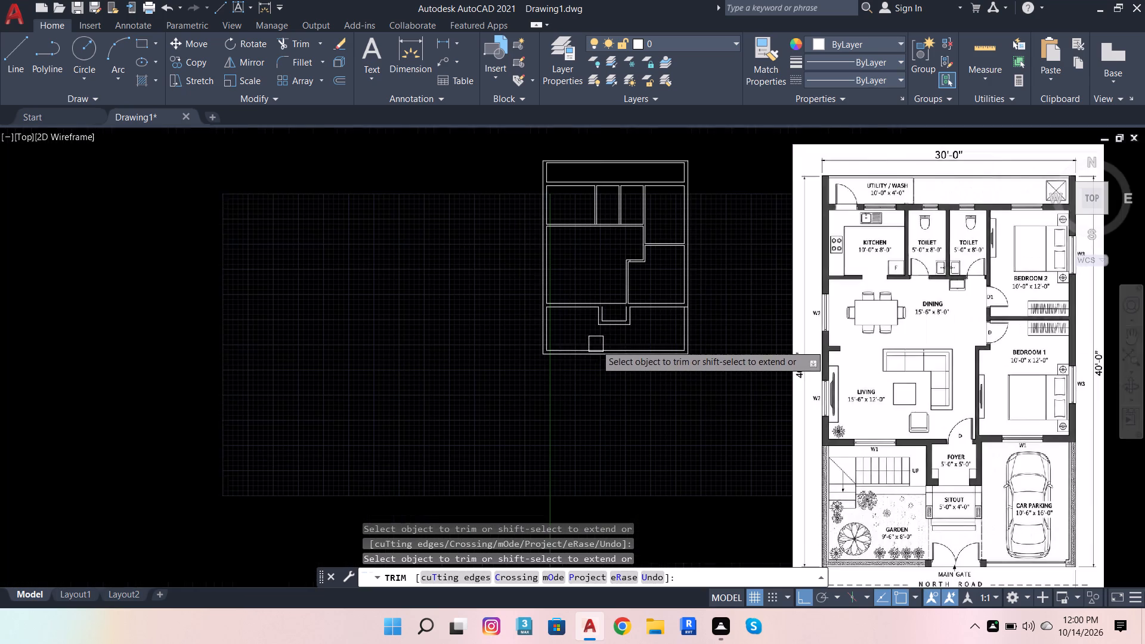
pyautogui.scroll(3, 635, 296)
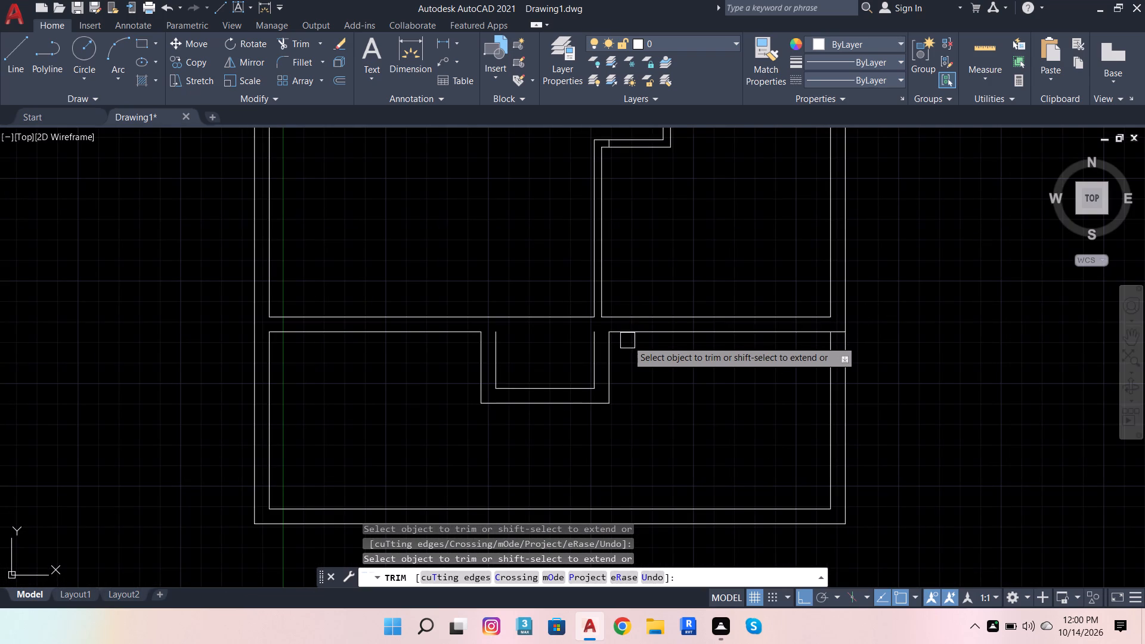
pyautogui.keyDown('shift'); pyautogui.click(629, 334); pyautogui.keyUp('shift')
pyautogui.keyDown('shift'); pyautogui.click(620, 334); pyautogui.keyUp('shift')
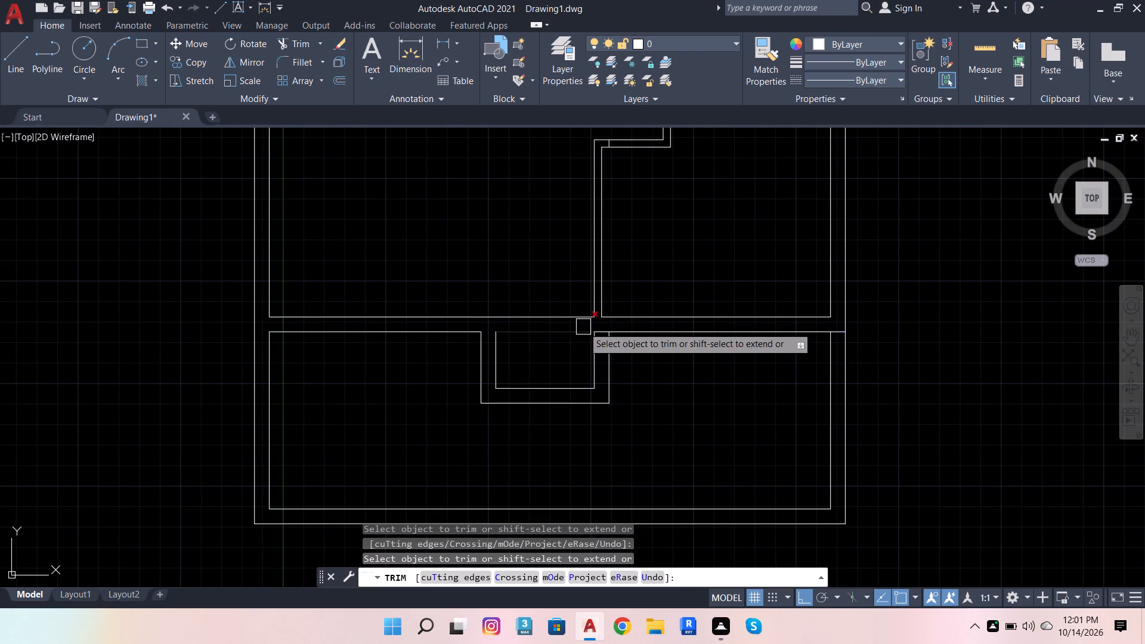
pyautogui.scroll(2, 599, 326)
pyautogui.click(600, 338)
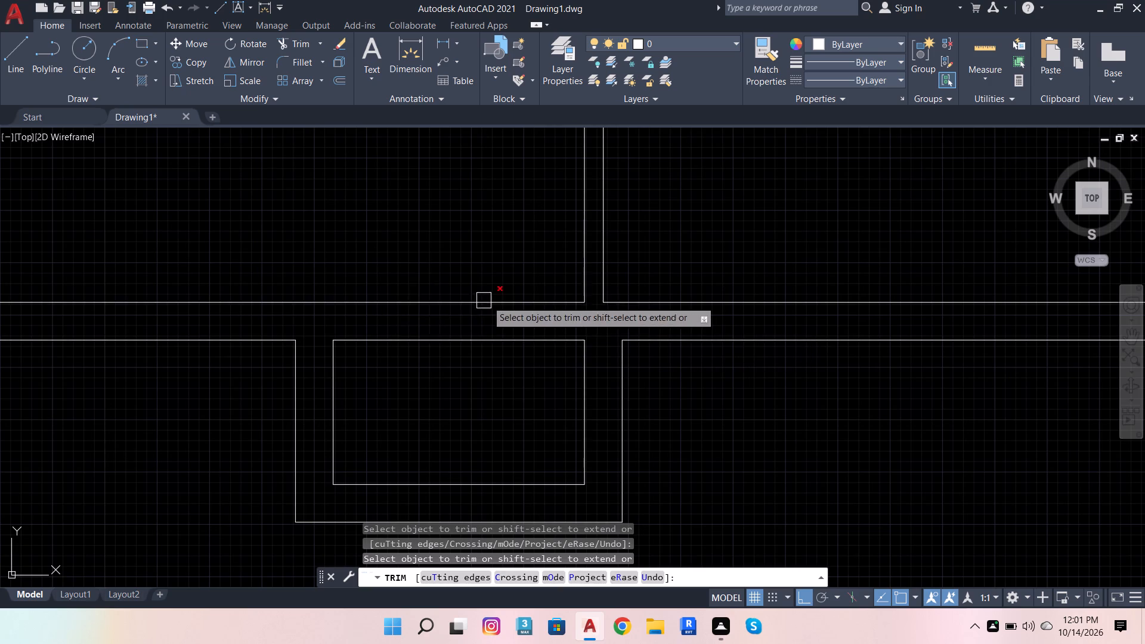
pyautogui.scroll(-3, 510, 303)
pyautogui.scroll(-1, 513, 368)
pyautogui.scroll(-1, 543, 317)
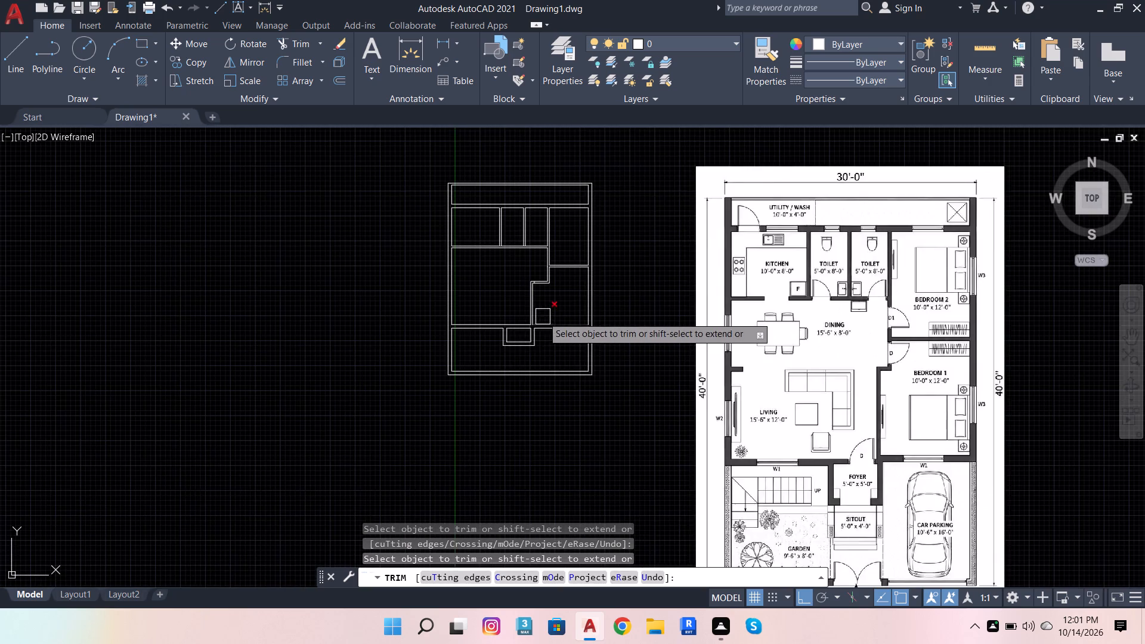
pyautogui.scroll(3, 518, 322)
pyautogui.press('Escape')
pyautogui.press('Escape')
pyautogui.press('Escape')
pyautogui.press('Escape')
pyautogui.press('Escape')
pyautogui.press('Escape')
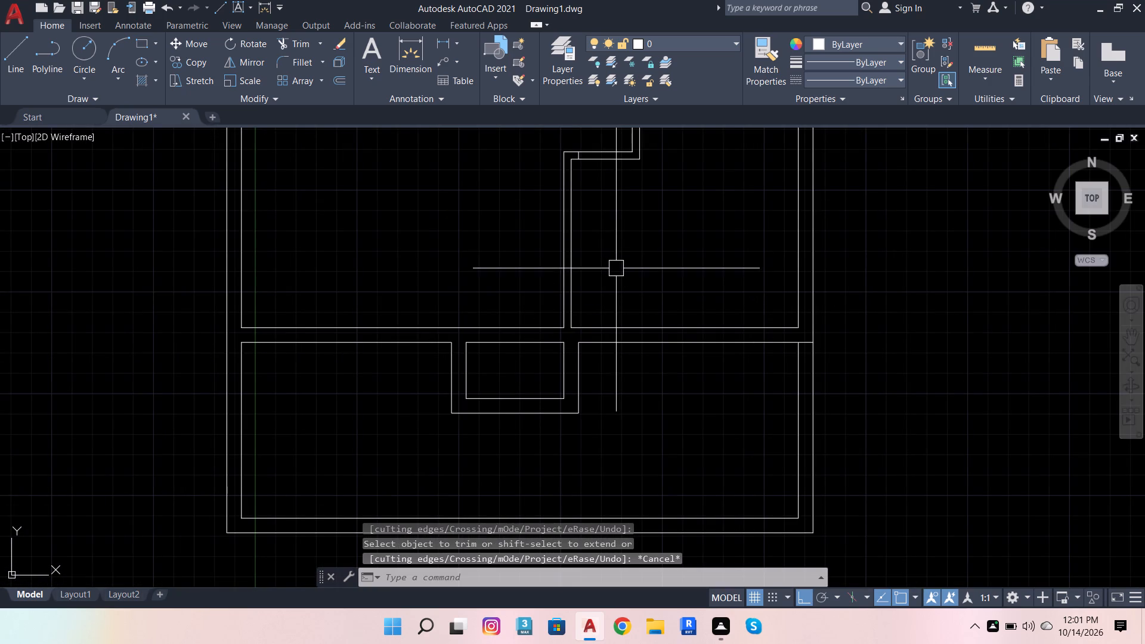
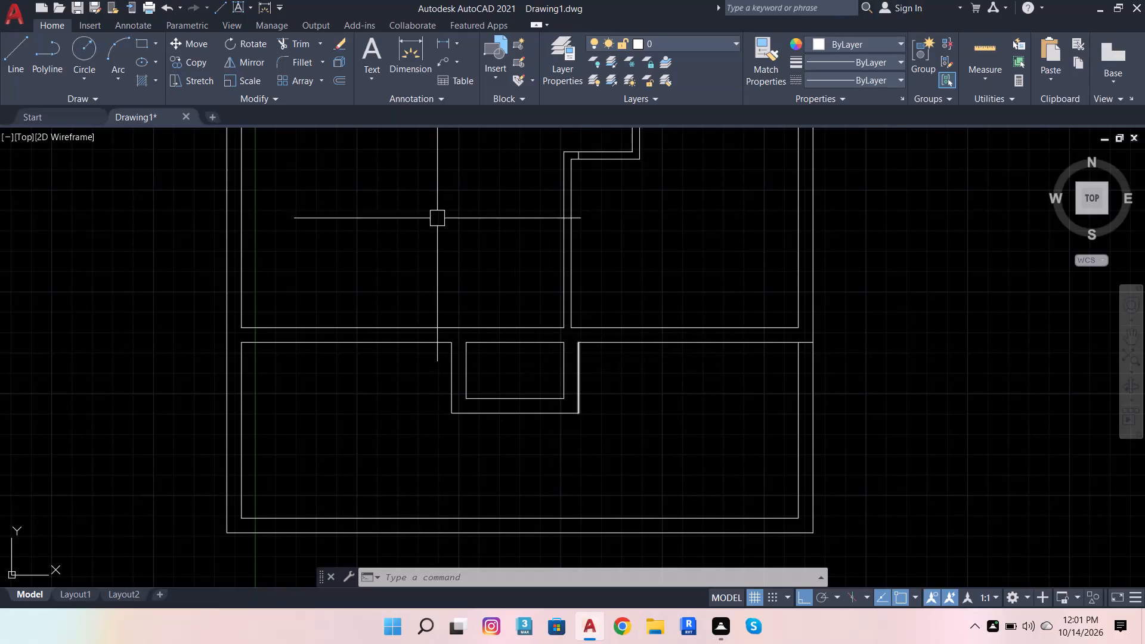
# Offset the living-room-side line of the wall between the living room and bedroom 1 by 3 inches into the living room.
pyautogui.click(566, 293)
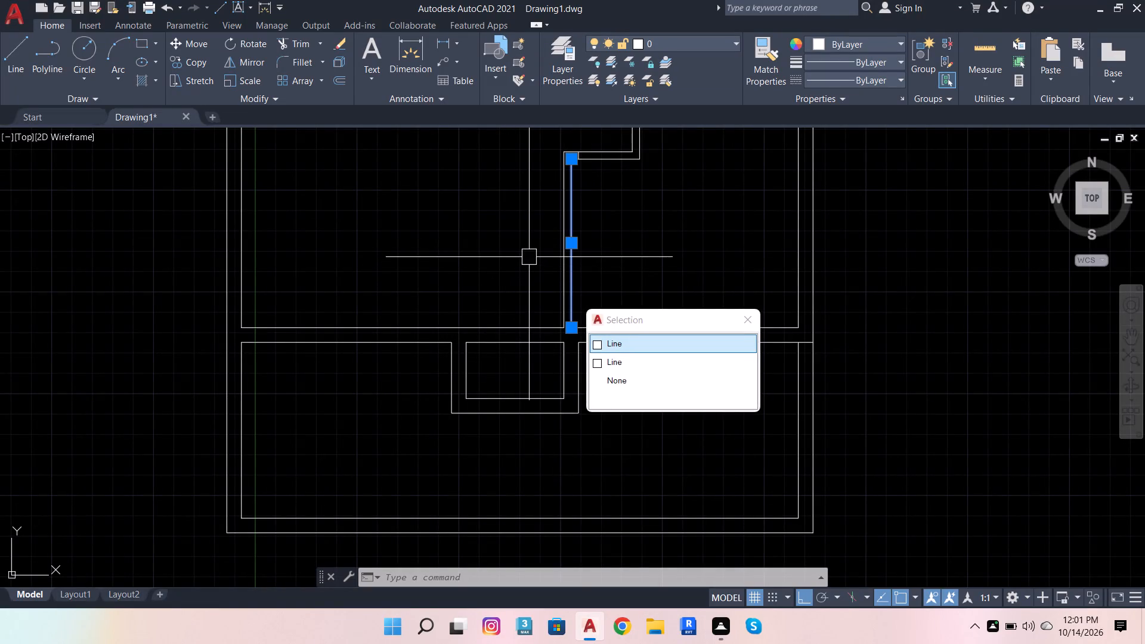
pyautogui.press('Escape')
pyautogui.click(559, 287)
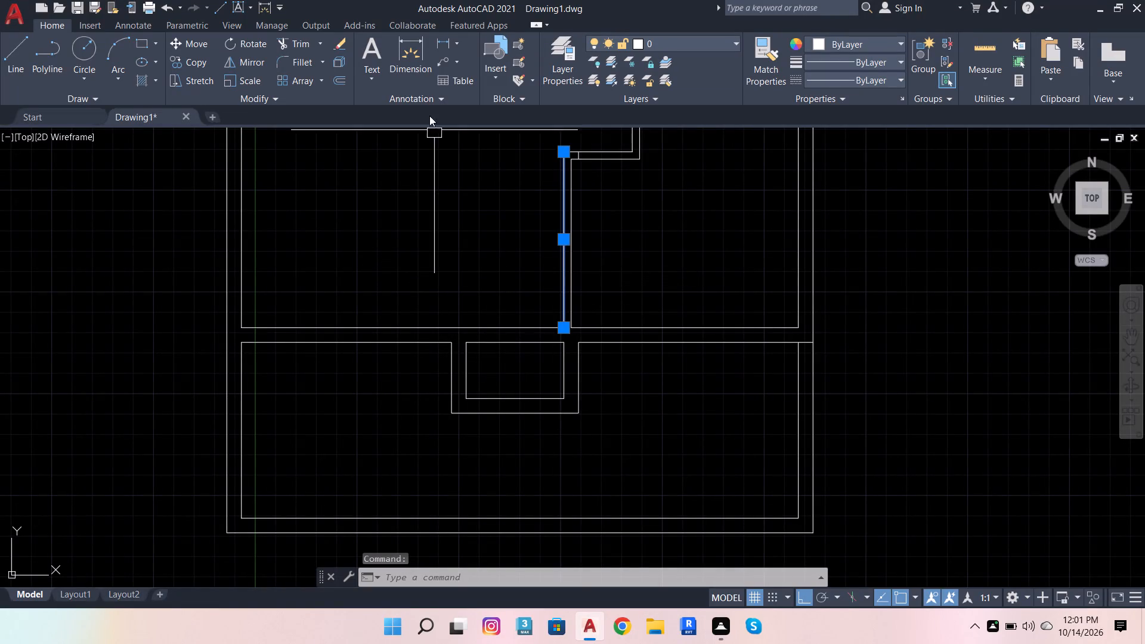
pyautogui.click(345, 79)
pyautogui.scroll(1, 568, 330)
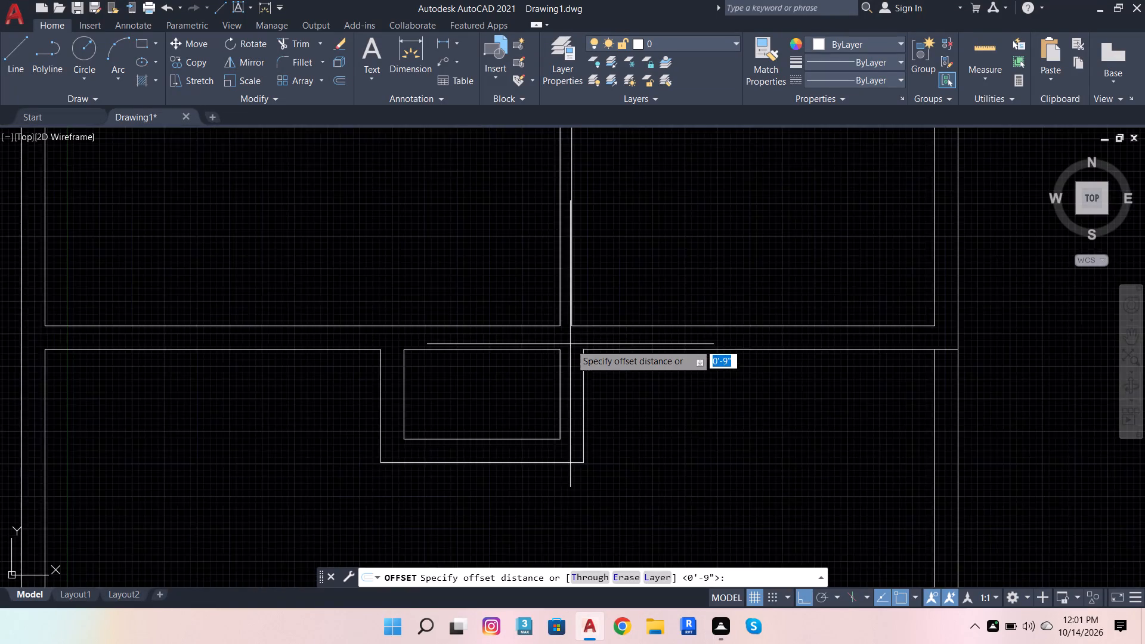
pyautogui.scroll(1, 570, 344)
pyautogui.click(556, 321)
pyautogui.scroll(-5, 267, 342)
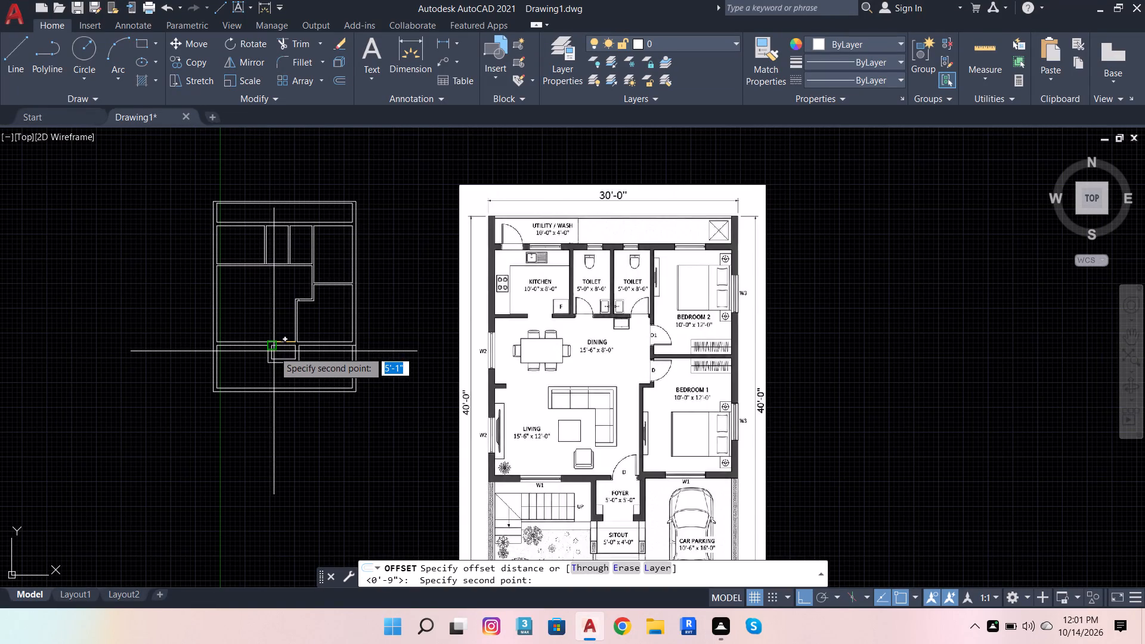
pyautogui.scroll(2, 286, 296)
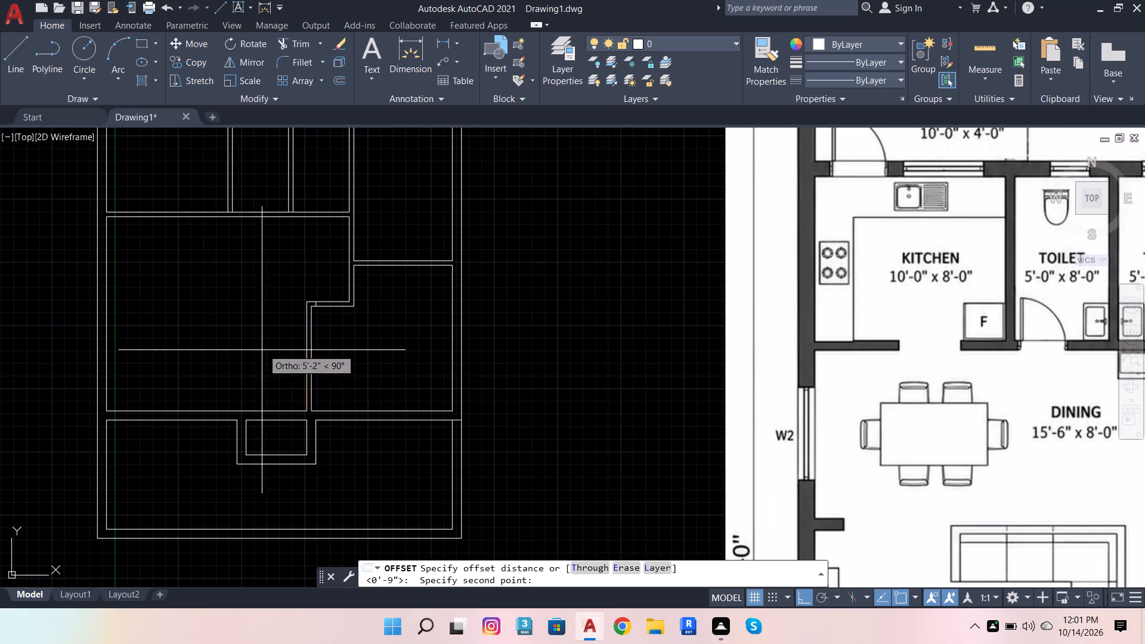
pyautogui.press('3')
pyautogui.press('Return')
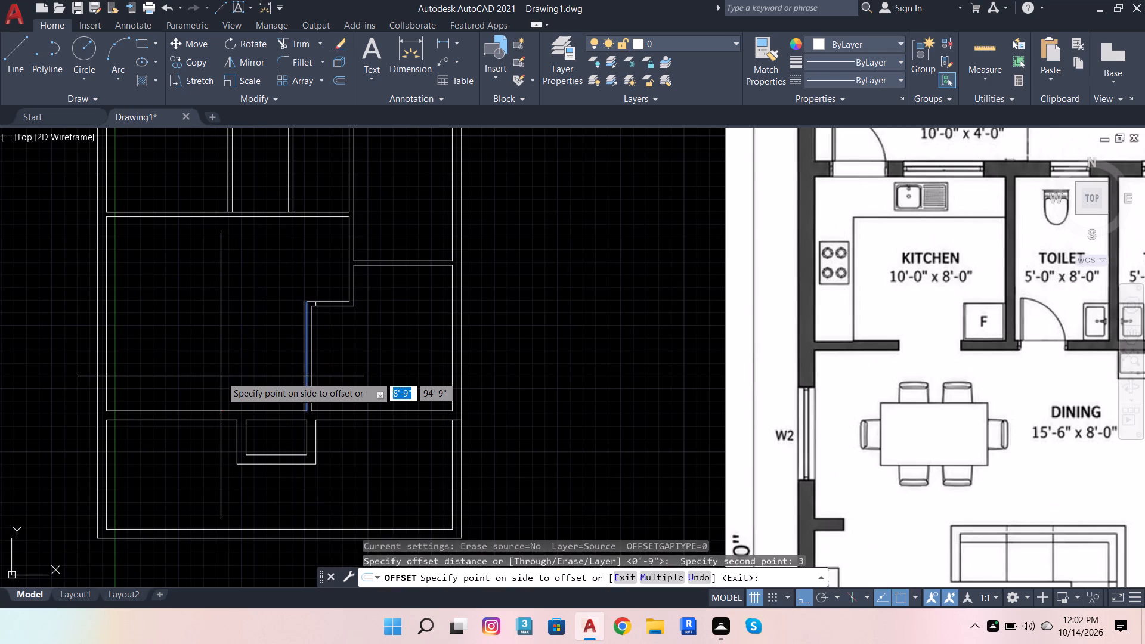
pyautogui.click(221, 376)
# Offset bedroom 1's top wall line 3 inches into the room and bedroom 2's bottom wall line upward twice by 3 inches.
pyautogui.scroll(-1, 261, 381)
pyautogui.scroll(3, 308, 332)
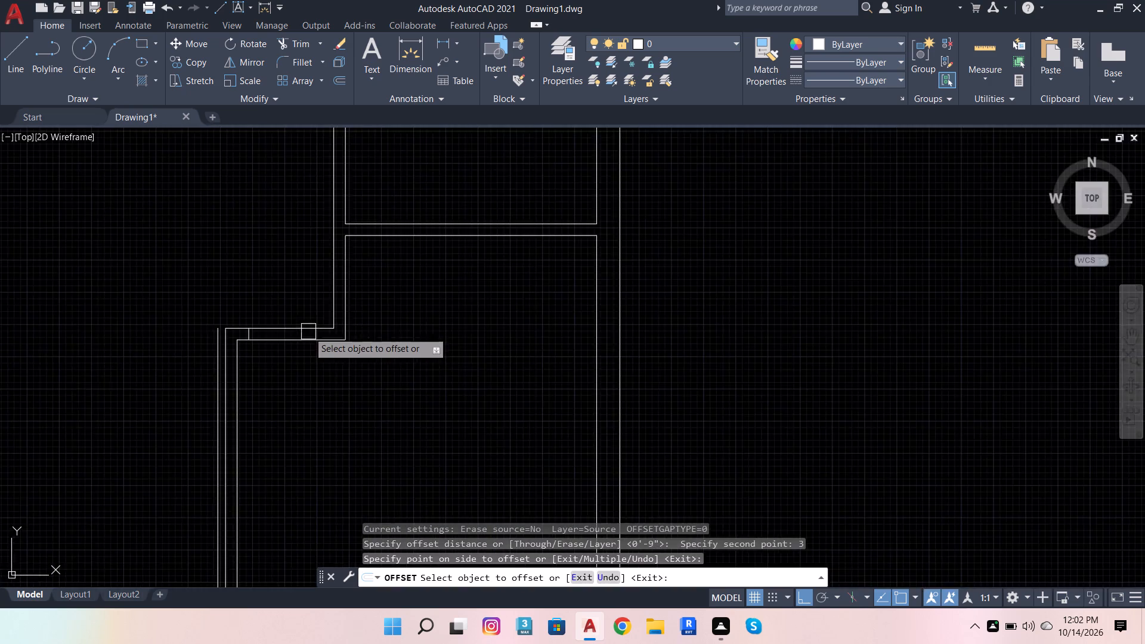
pyautogui.scroll(-3, 304, 340)
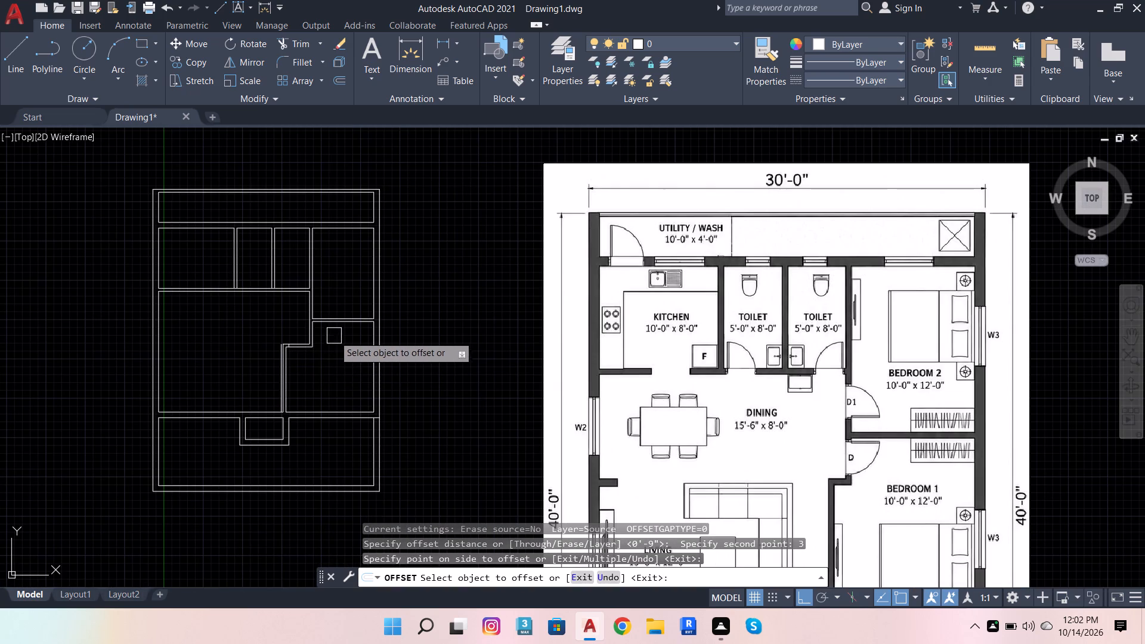
pyautogui.scroll(3, 335, 329)
pyautogui.click(352, 299)
pyautogui.click(355, 357)
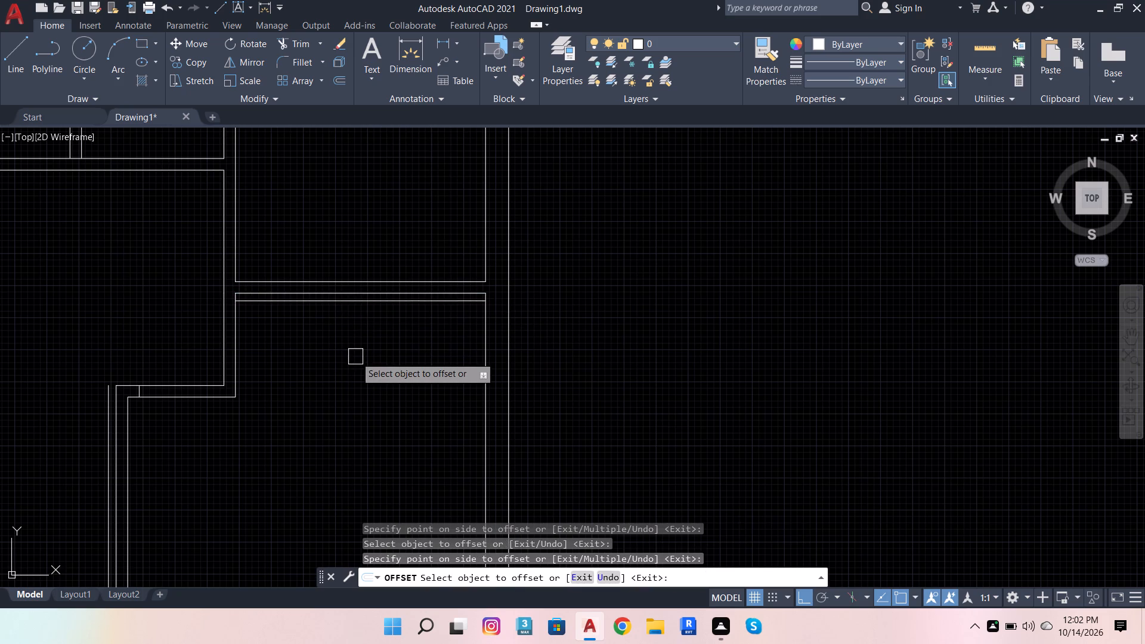
pyautogui.scroll(-3, 355, 363)
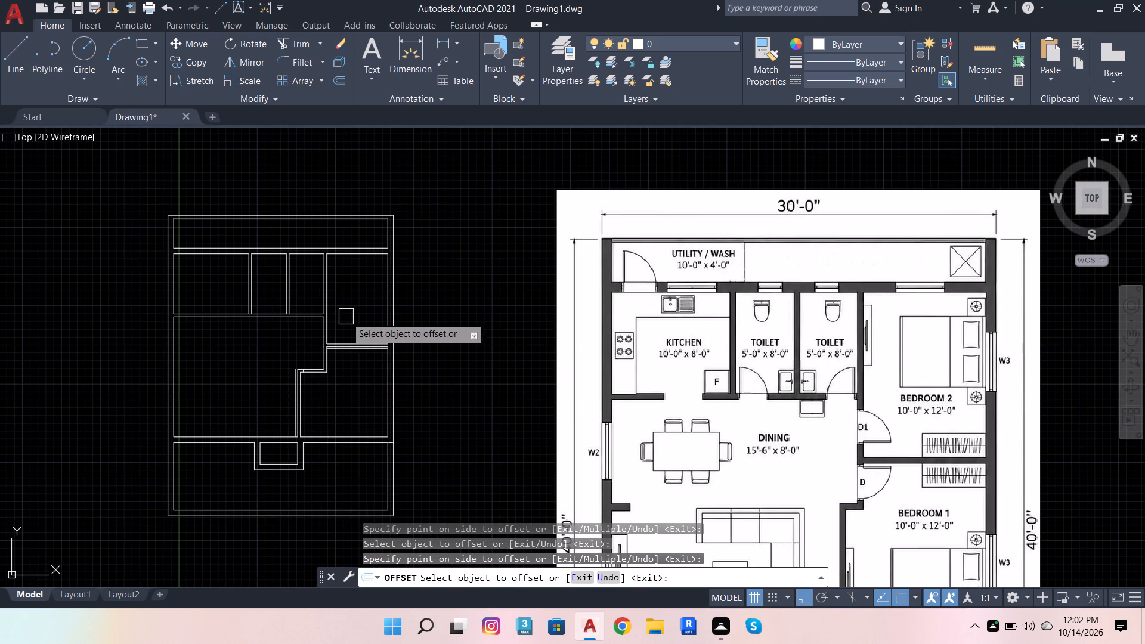
pyautogui.scroll(5, 346, 318)
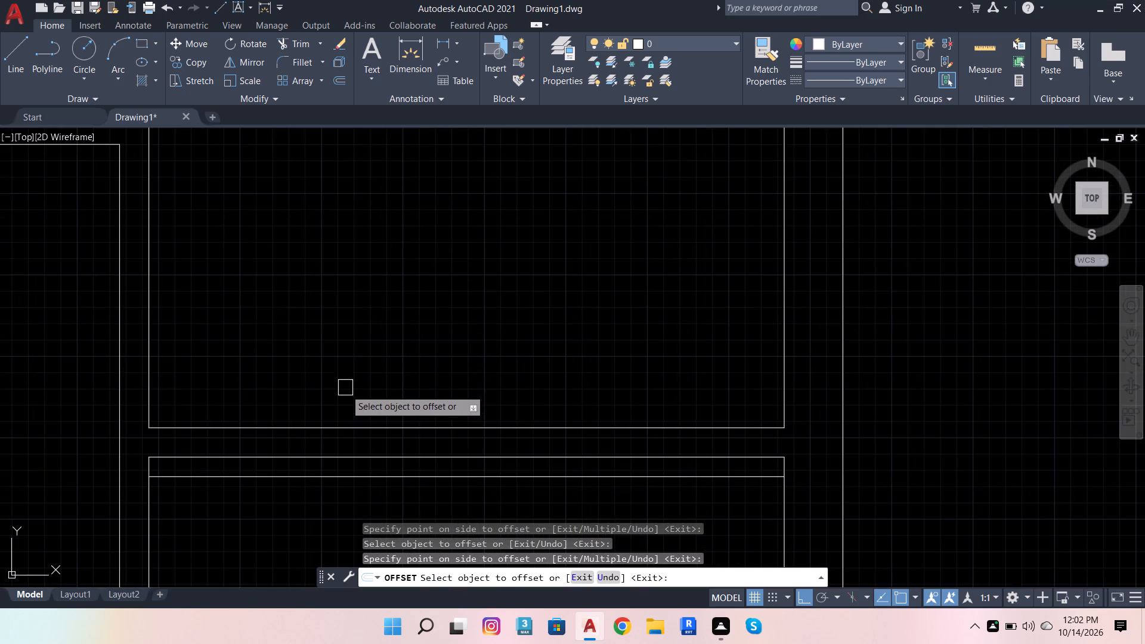
pyautogui.click(350, 422)
pyautogui.click(351, 395)
pyautogui.click(357, 410)
pyautogui.click(369, 299)
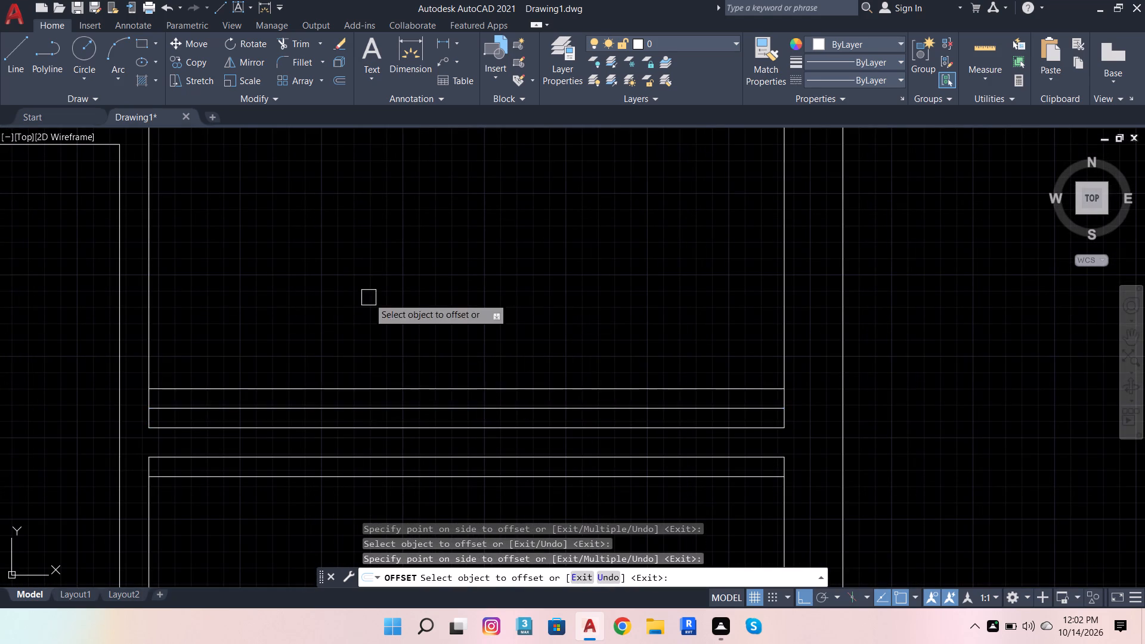
# Offset the left toilet's left wall line and the right toilet's right wall line 3 inches into each toilet.
pyautogui.scroll(-5, 420, 315)
pyautogui.scroll(4, 420, 332)
pyautogui.scroll(-3, 416, 383)
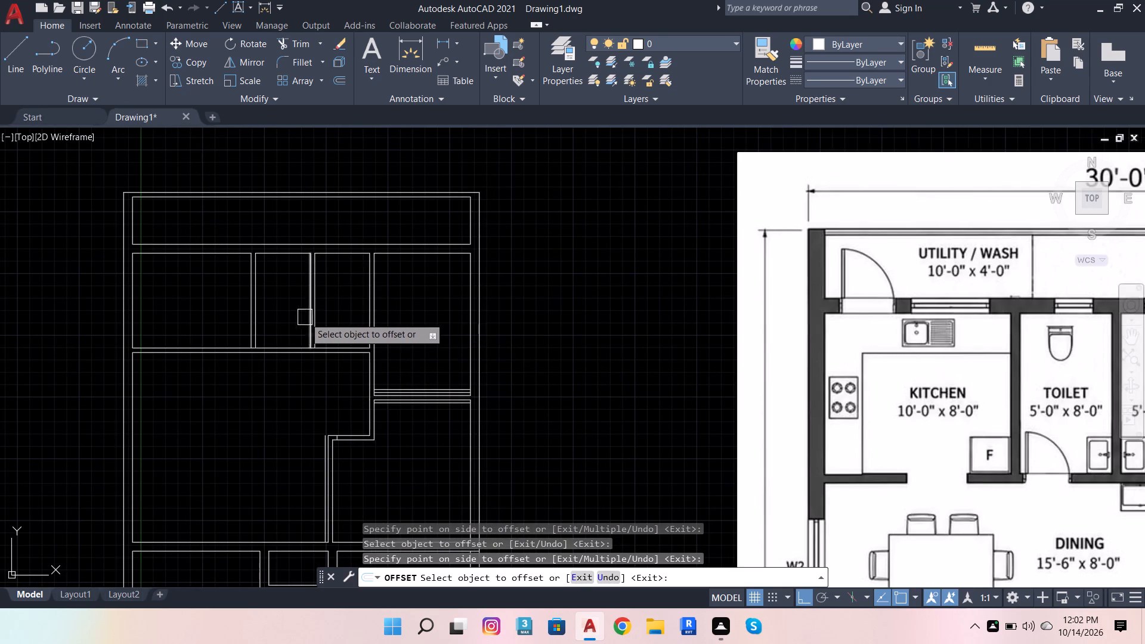
pyautogui.click(259, 328)
pyautogui.click(284, 327)
pyautogui.scroll(-2, 340, 353)
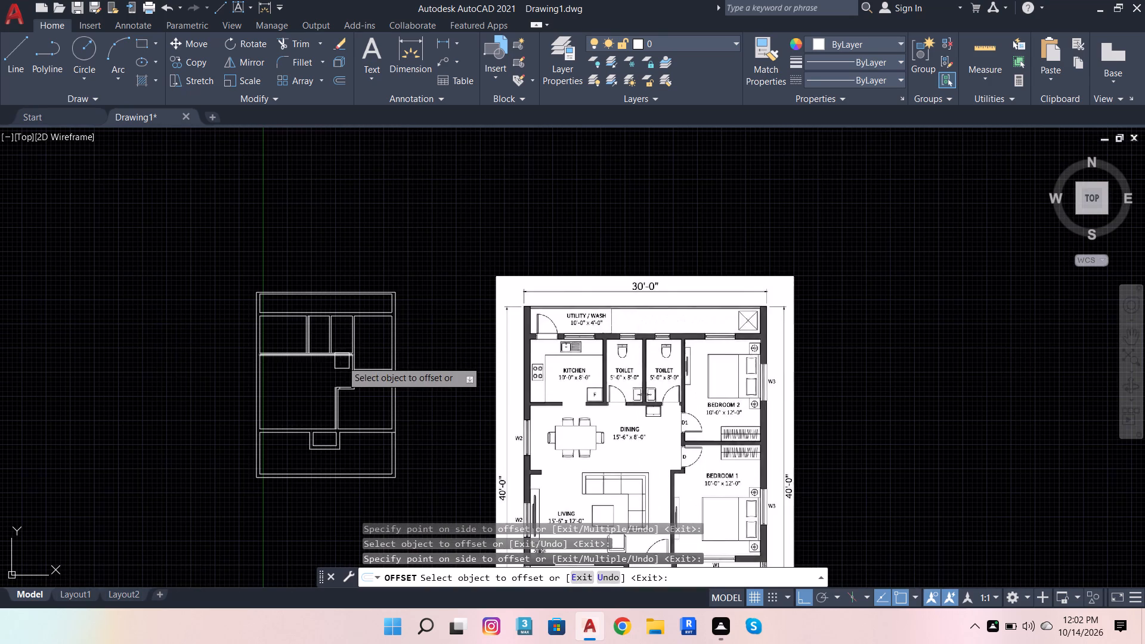
pyautogui.scroll(3, 346, 352)
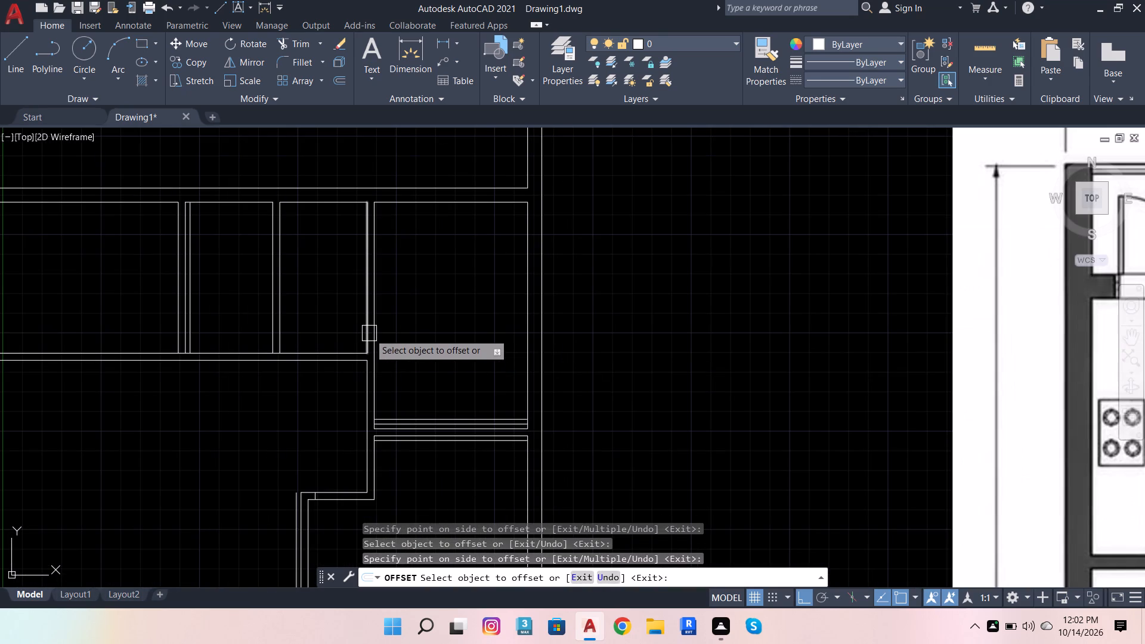
pyautogui.click(363, 333)
pyautogui.click(337, 324)
# Examine the reference plan's living, foyer and car parking area against the redrawn plan, and end the Offset command.
pyautogui.scroll(-2, 488, 333)
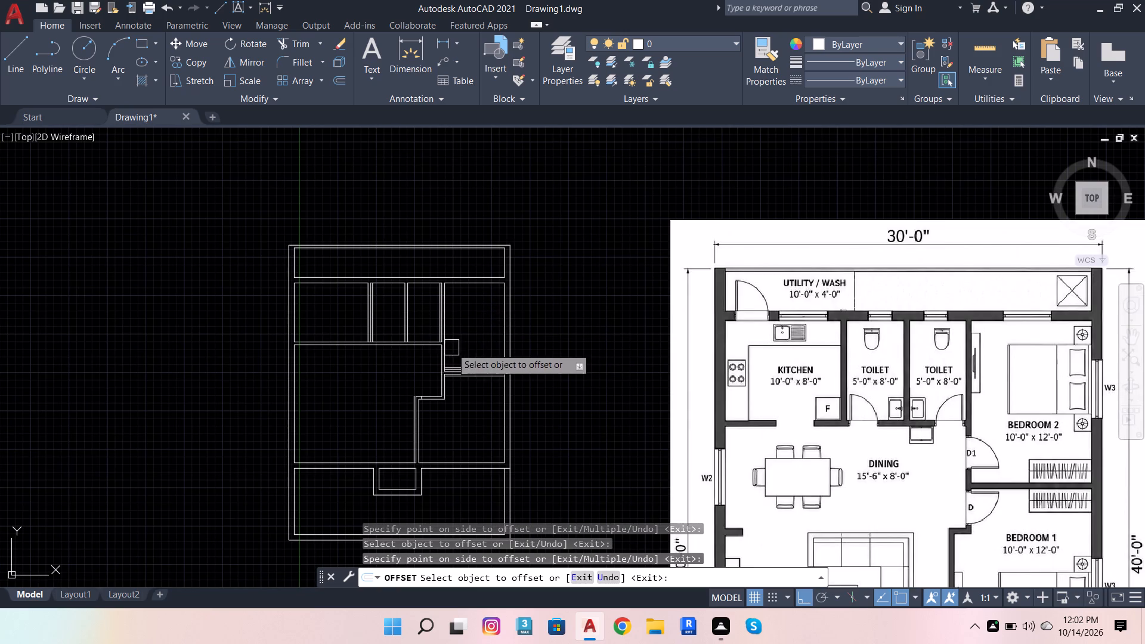
pyautogui.scroll(-1, 459, 286)
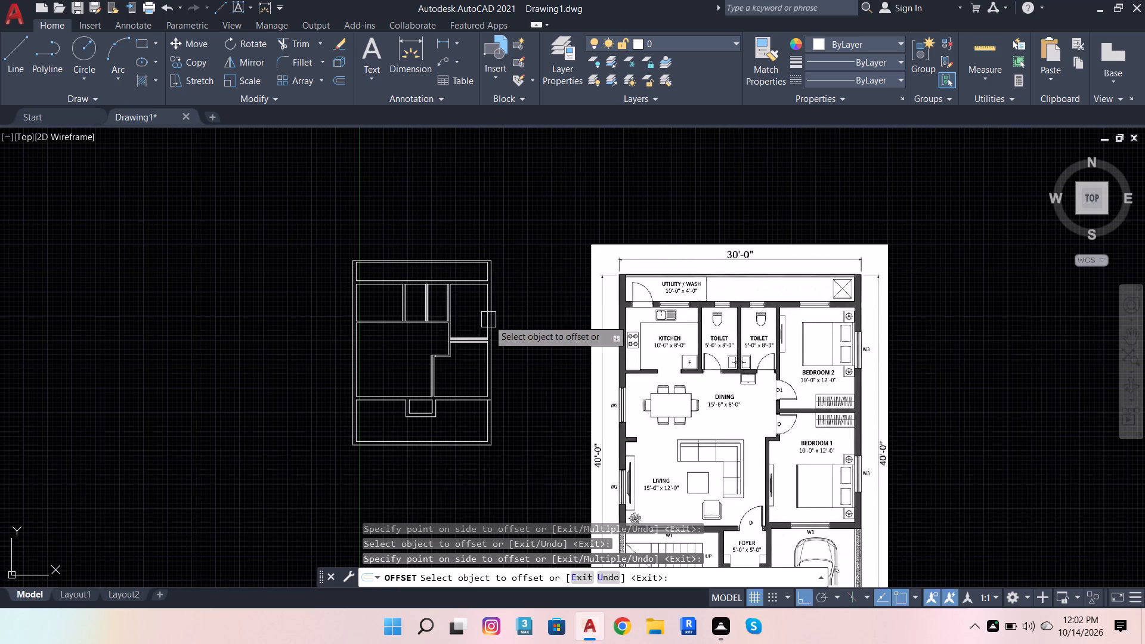
pyautogui.scroll(-1, 590, 262)
pyautogui.scroll(3, 679, 540)
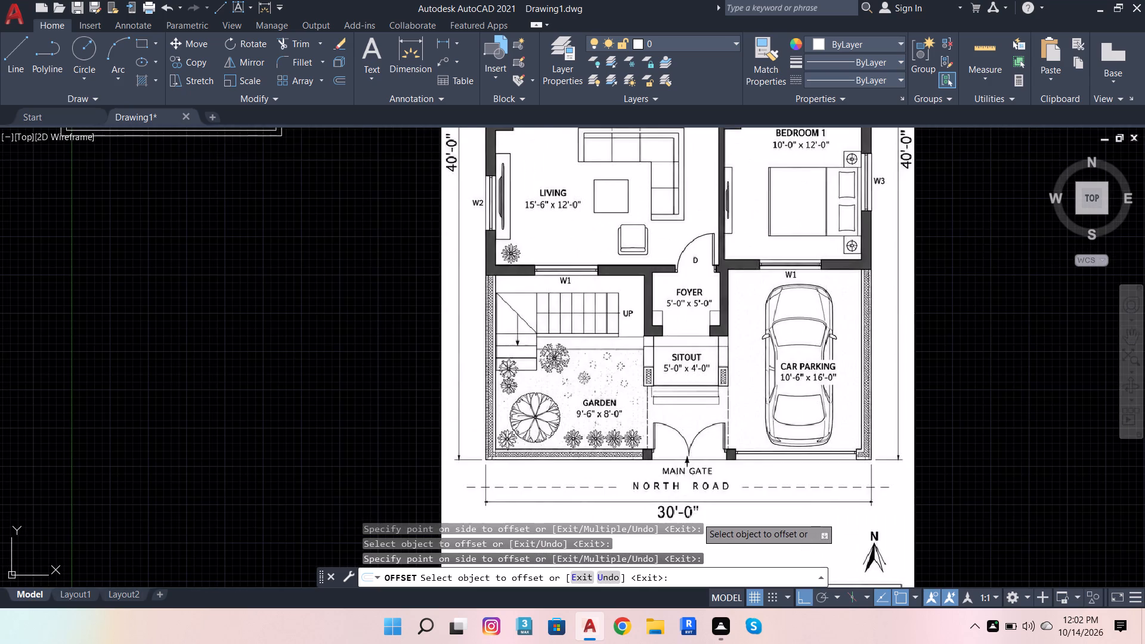
pyautogui.scroll(-1, 697, 517)
pyautogui.scroll(-1, 797, 424)
pyautogui.scroll(3, 566, 243)
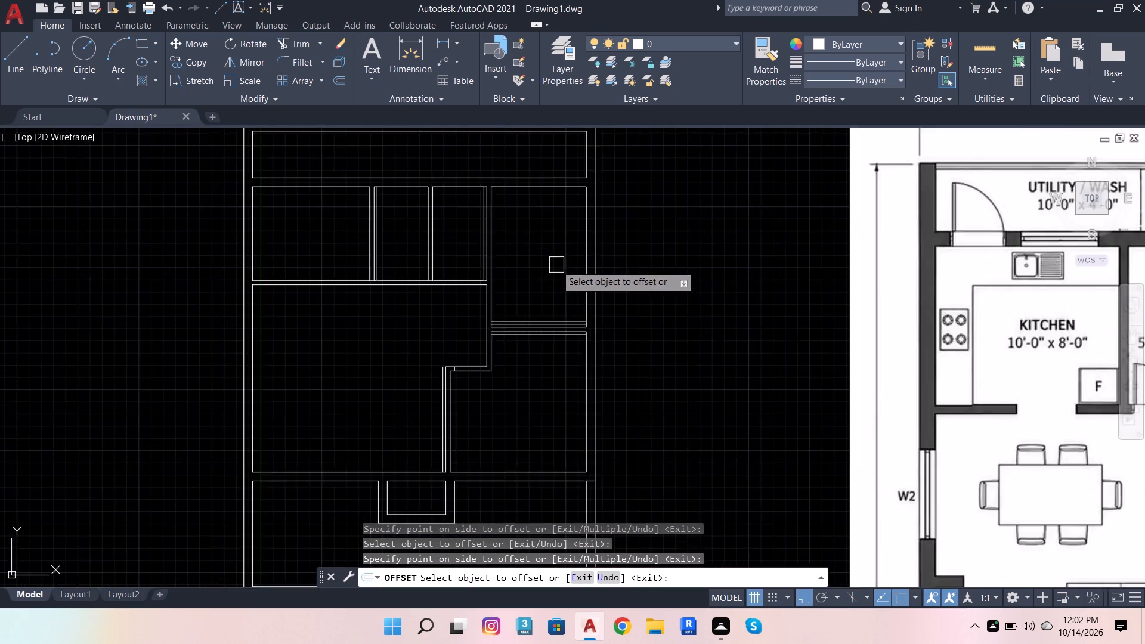
pyautogui.scroll(1, 556, 265)
pyautogui.press('Escape')
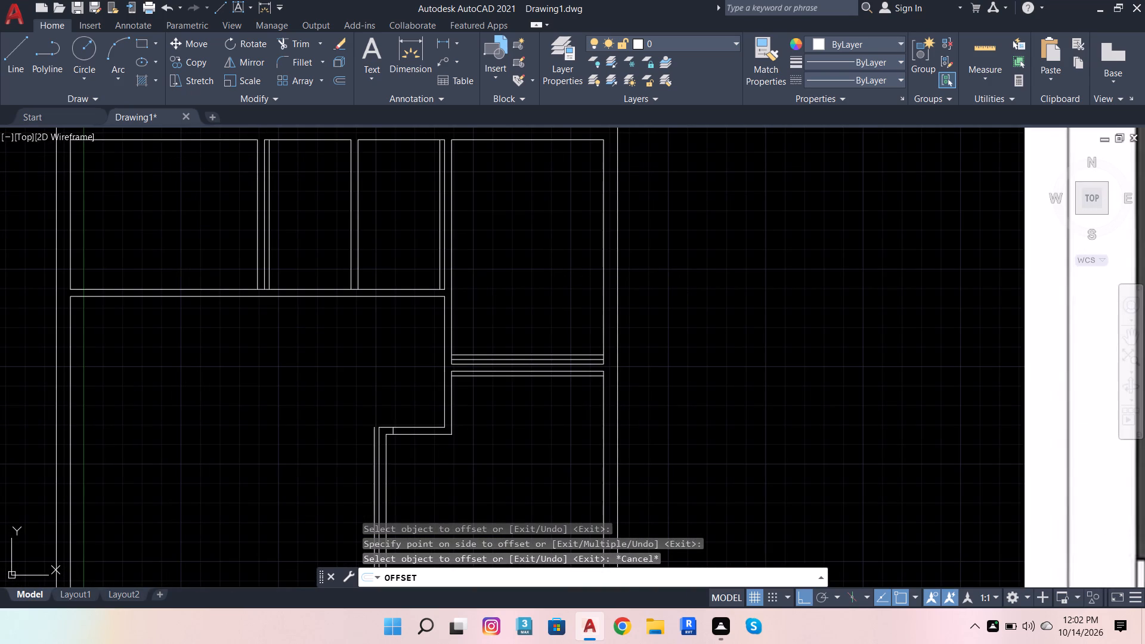
pyautogui.press('Escape')
pyautogui.press('Escape')
pyautogui.press('Escape')
pyautogui.press('Escape')
pyautogui.press('Escape')
pyautogui.press('Escape')
pyautogui.press('Escape')
# Offset the 3-inch offset lines in the left and right toilets by 2'6" farther into each toilet.
pyautogui.scroll(1, 298, 244)
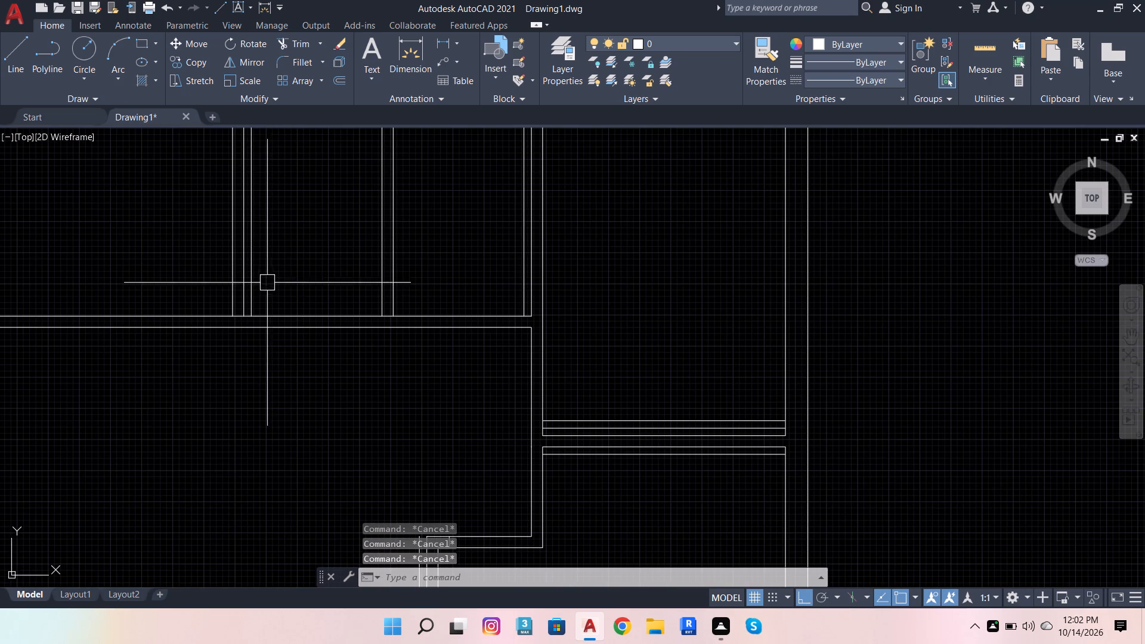
pyautogui.click(252, 294)
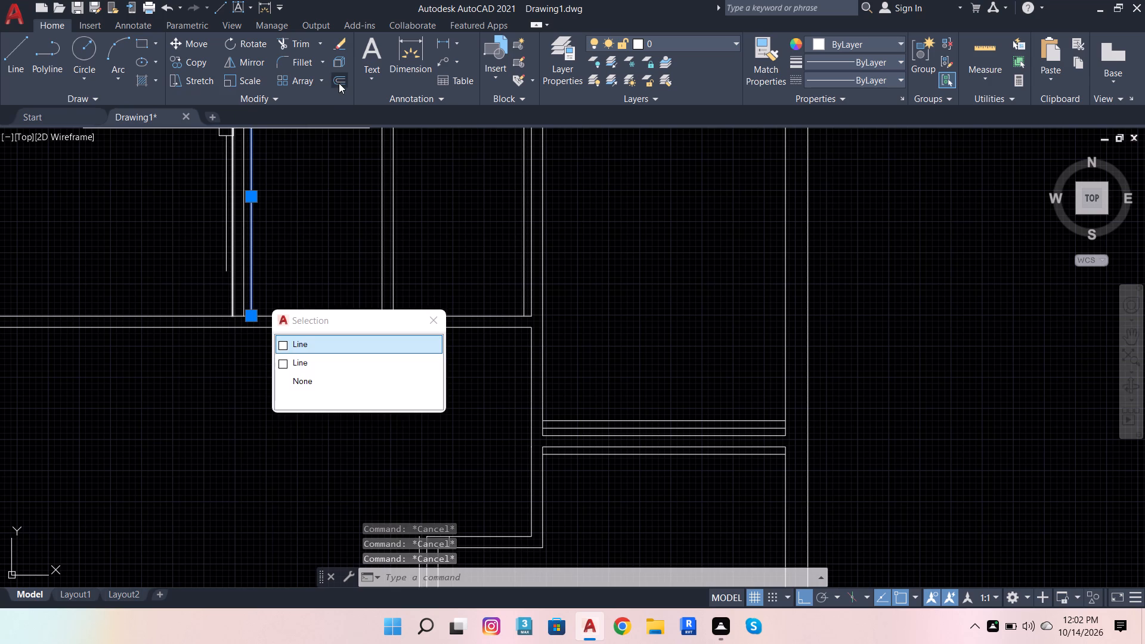
pyautogui.click(339, 84)
pyautogui.click(255, 318)
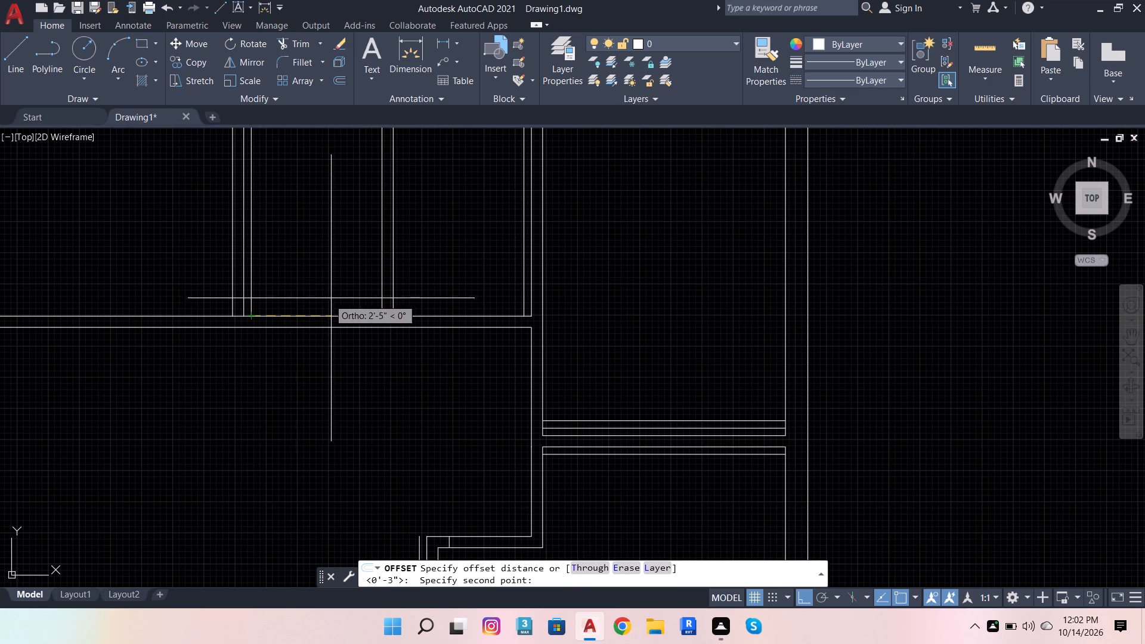
pyautogui.write("2'")
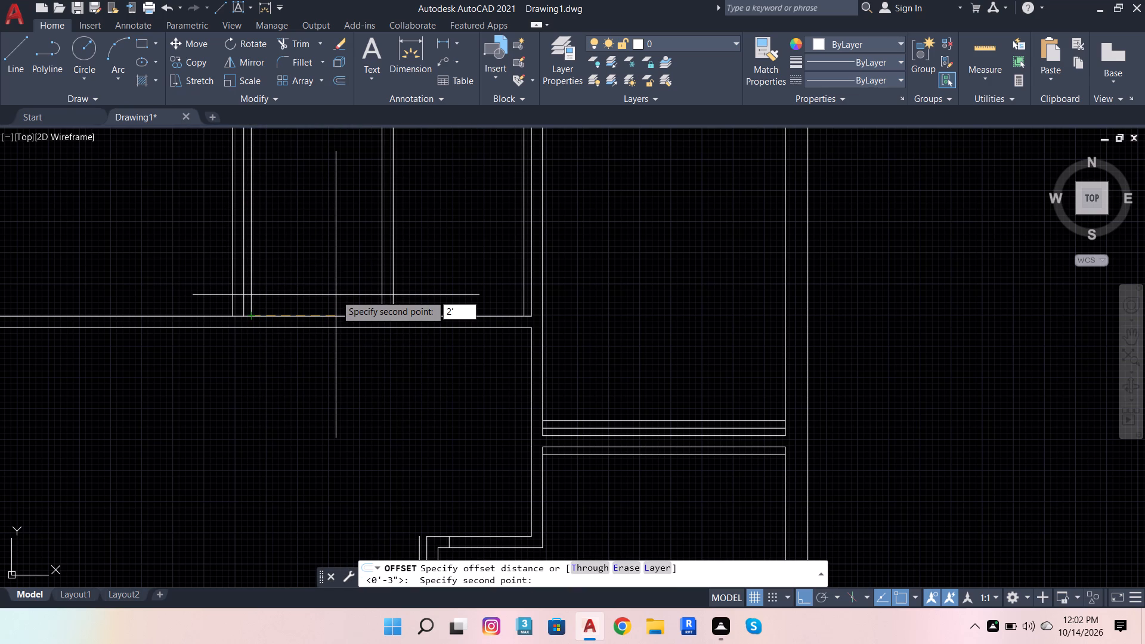
pyautogui.press('6')
pyautogui.press('Return')
pyautogui.click(336, 295)
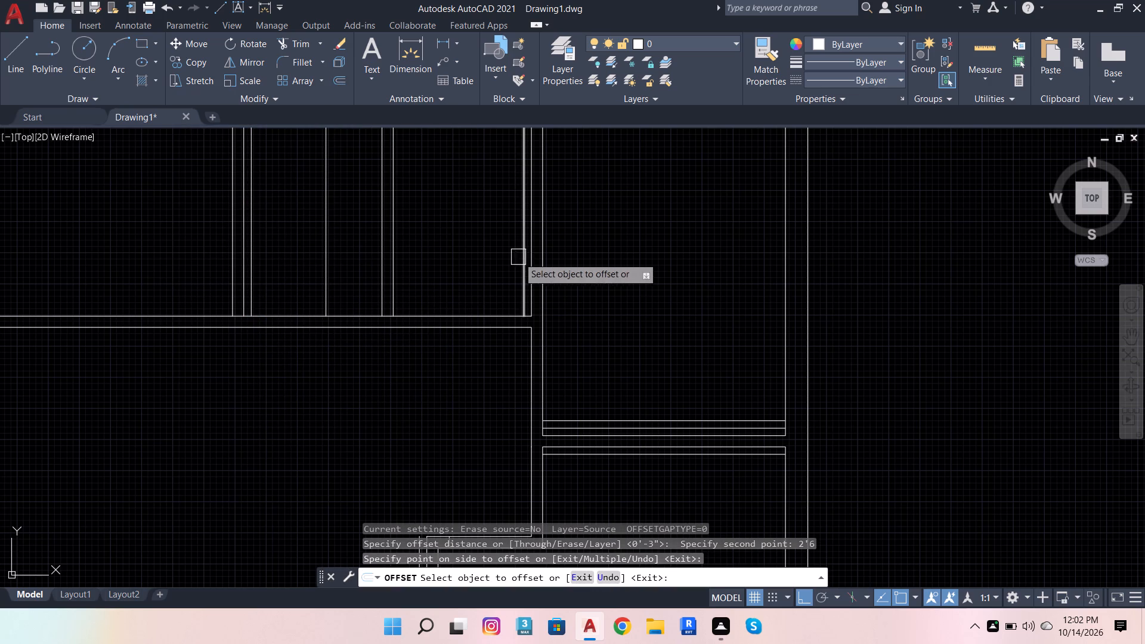
pyautogui.click(519, 274)
pyautogui.click(465, 281)
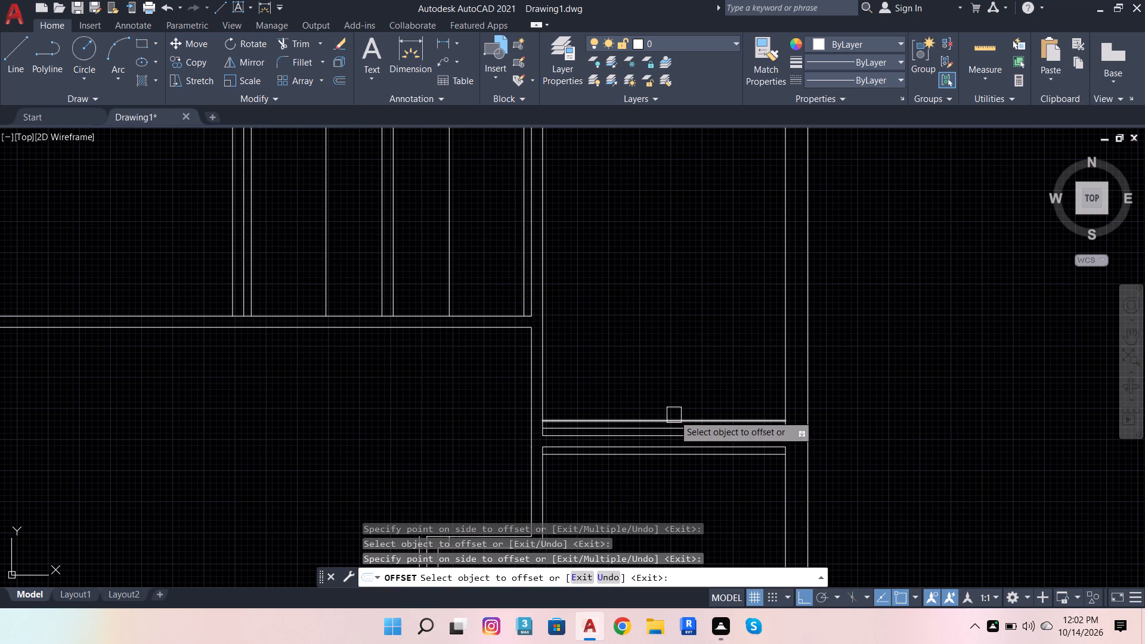
# Offset bedroom 2's uppermost offset line 2'6" upward and bedroom 1's 3-inch offset line 2'6" downward.
pyautogui.click(674, 415)
pyautogui.click(652, 329)
pyautogui.scroll(-3, 673, 293)
pyautogui.scroll(2, 677, 385)
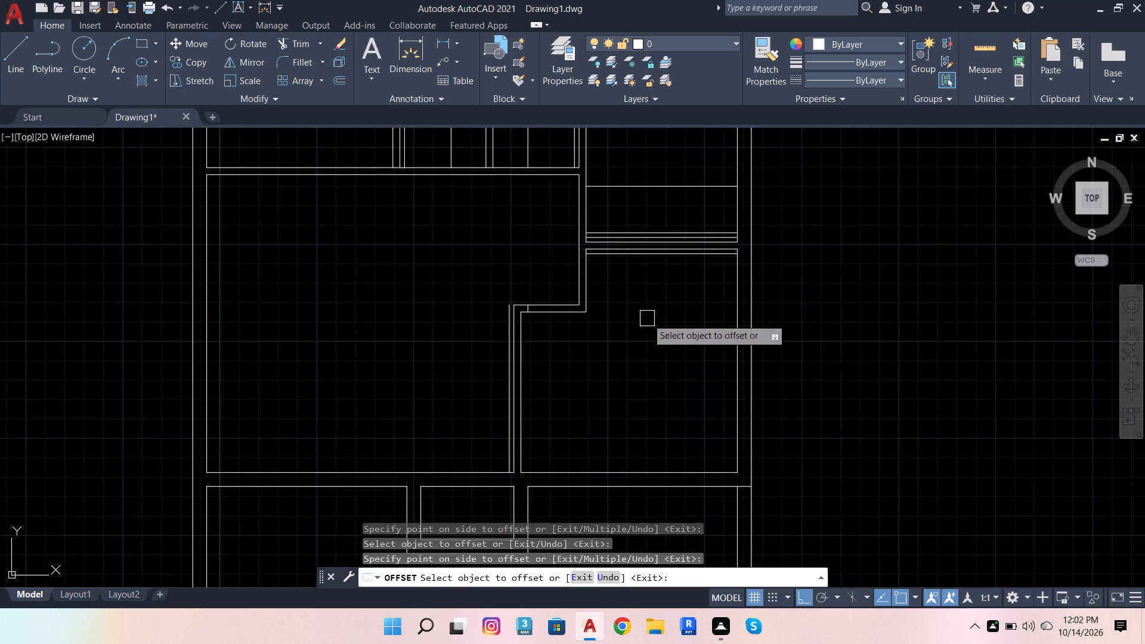
pyautogui.click(656, 259)
pyautogui.click(664, 295)
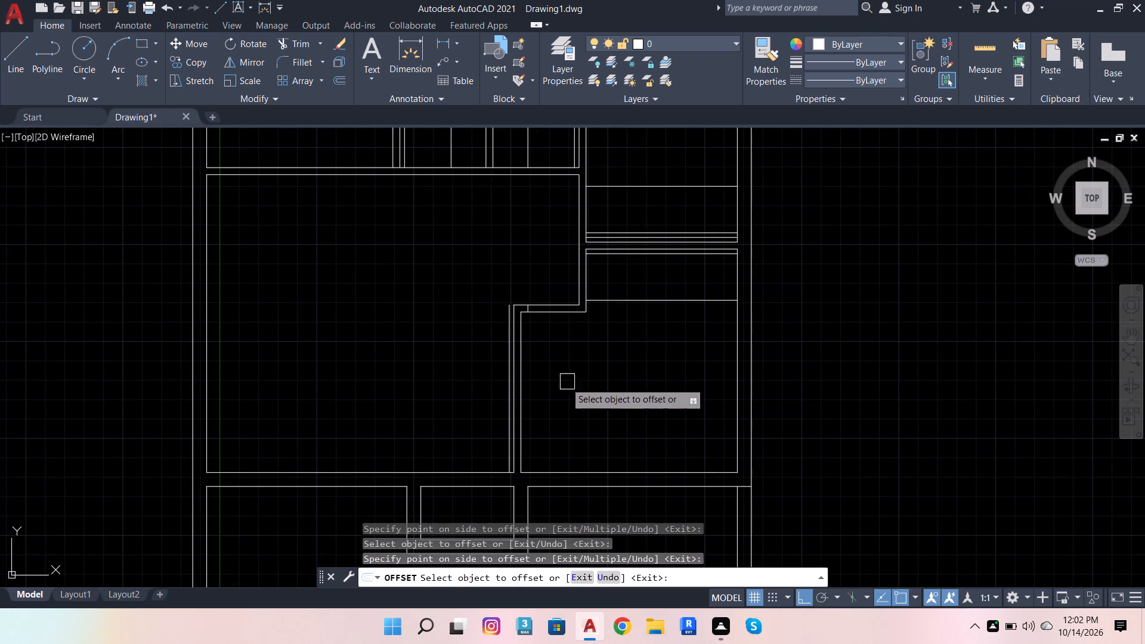
# Offset the 3-inch offset line beside bedroom 1's wall by 2'6" into the living room.
pyautogui.click(504, 433)
pyautogui.click(424, 434)
# Trim the upper line of the toilets' bottom wall where it crosses the kitchen-toilet wall and the wall between the toilets.
pyautogui.scroll(-2, 505, 360)
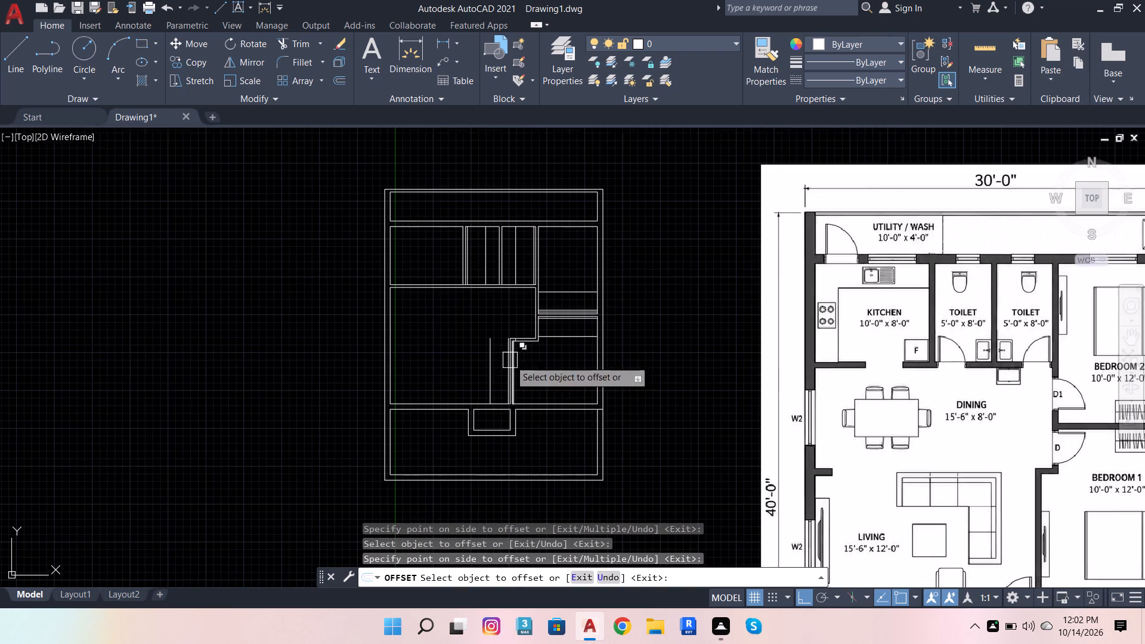
pyautogui.scroll(-2, 435, 290)
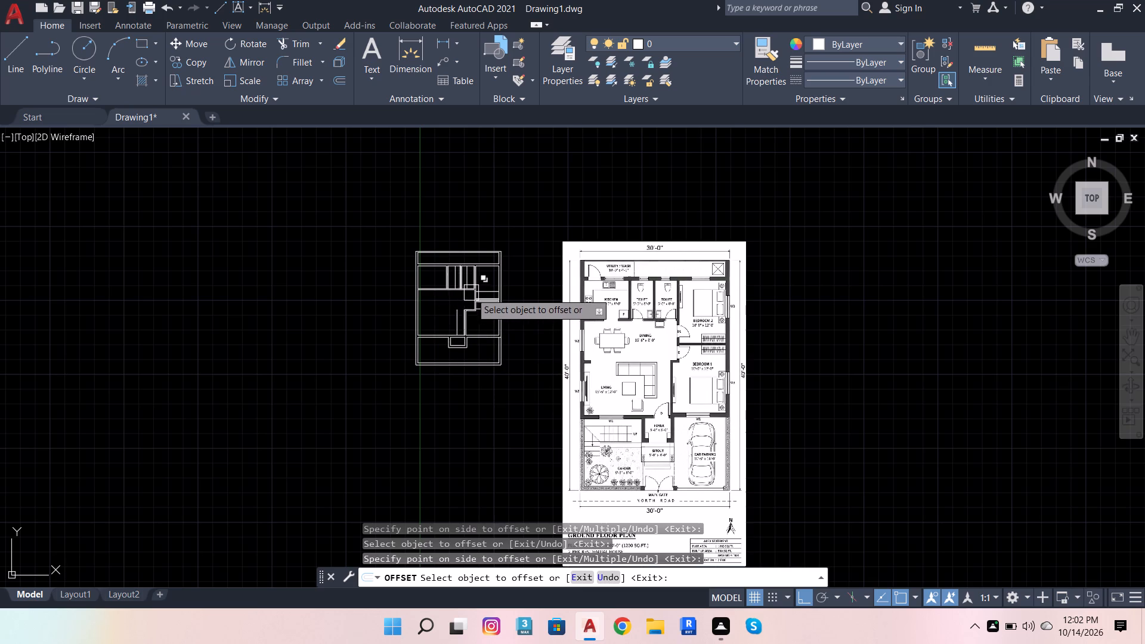
pyautogui.scroll(3, 463, 316)
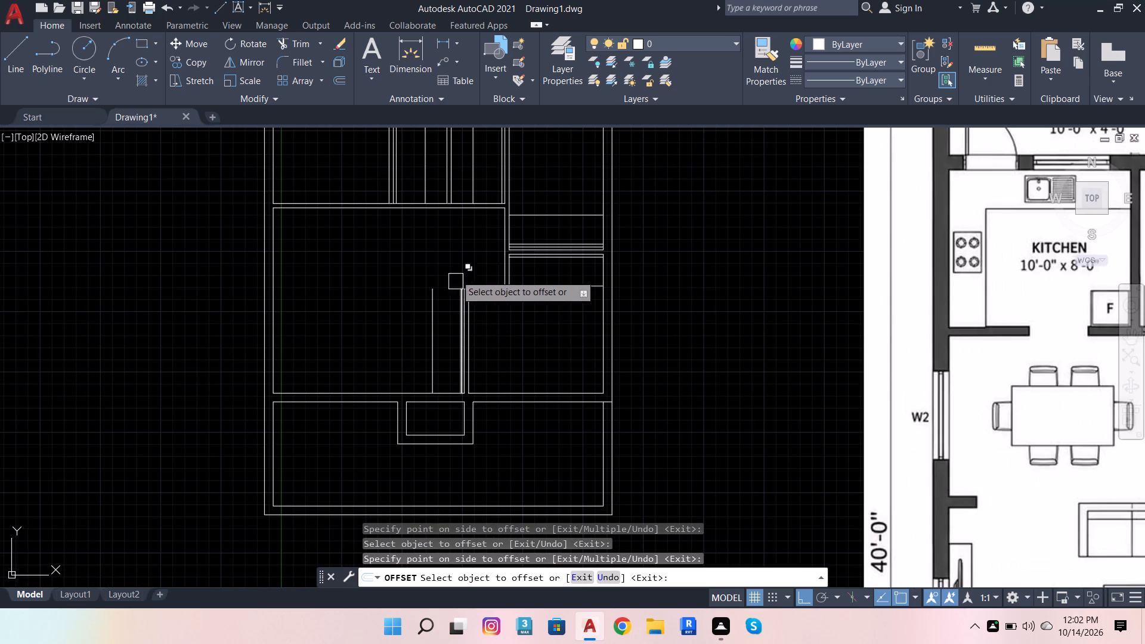
pyautogui.click(292, 44)
pyautogui.scroll(2, 388, 129)
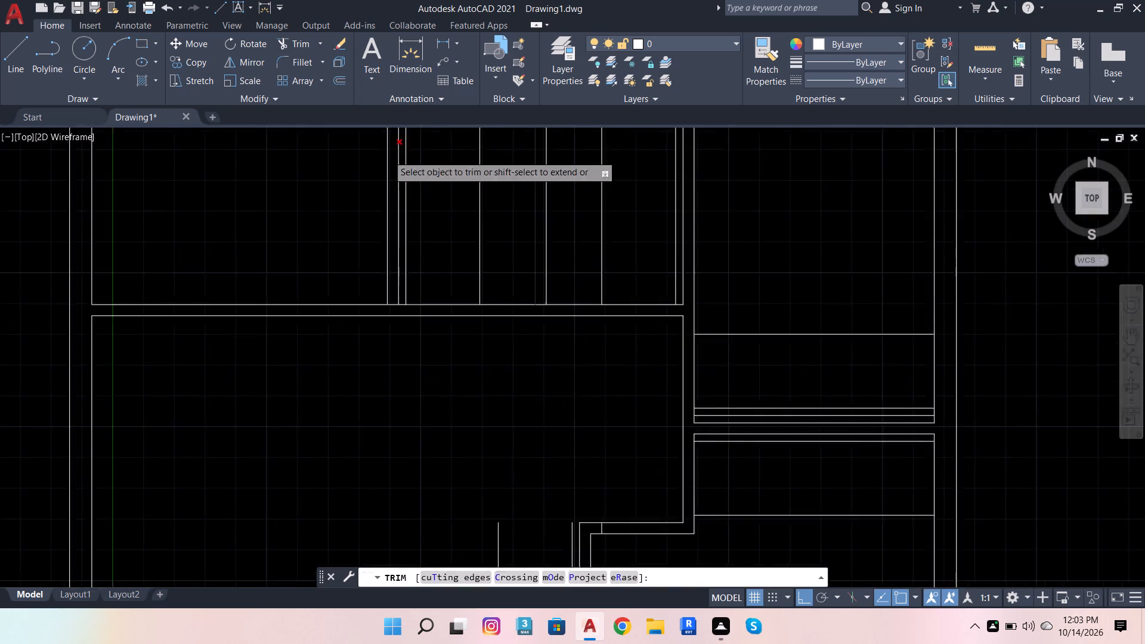
pyautogui.scroll(2, 388, 167)
pyautogui.click(393, 519)
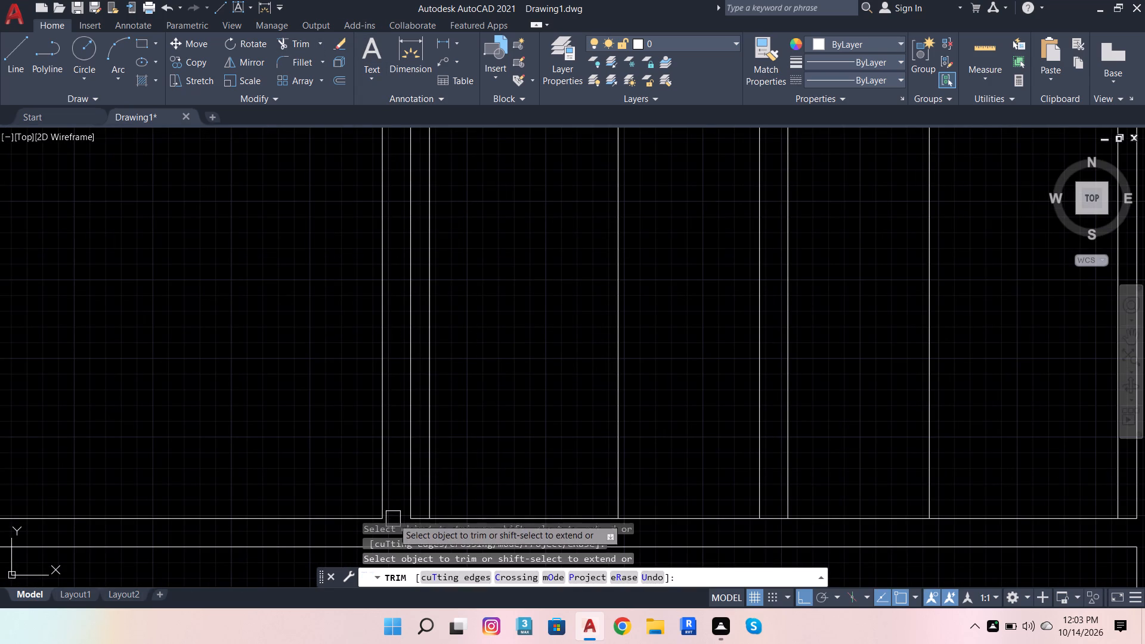
pyautogui.click(771, 524)
pyautogui.scroll(-1, 577, 466)
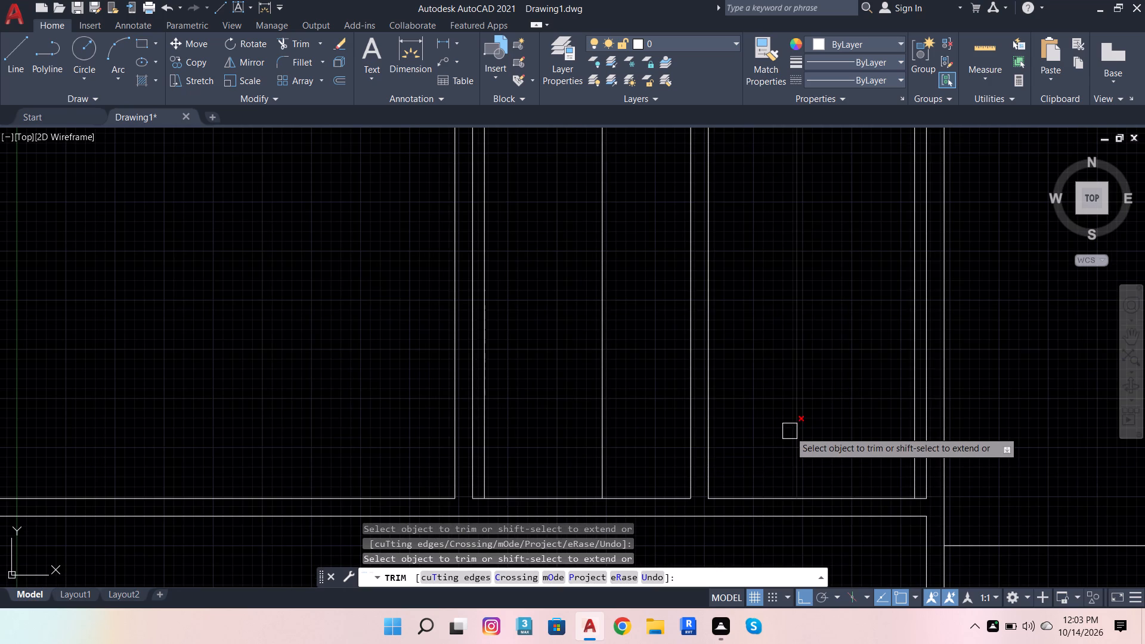
# Extend the four opening lines in the left and right toilets down across the thickness of the bottom wall.
pyautogui.keyDown('shift'); pyautogui.click(790, 431); pyautogui.keyUp('shift')
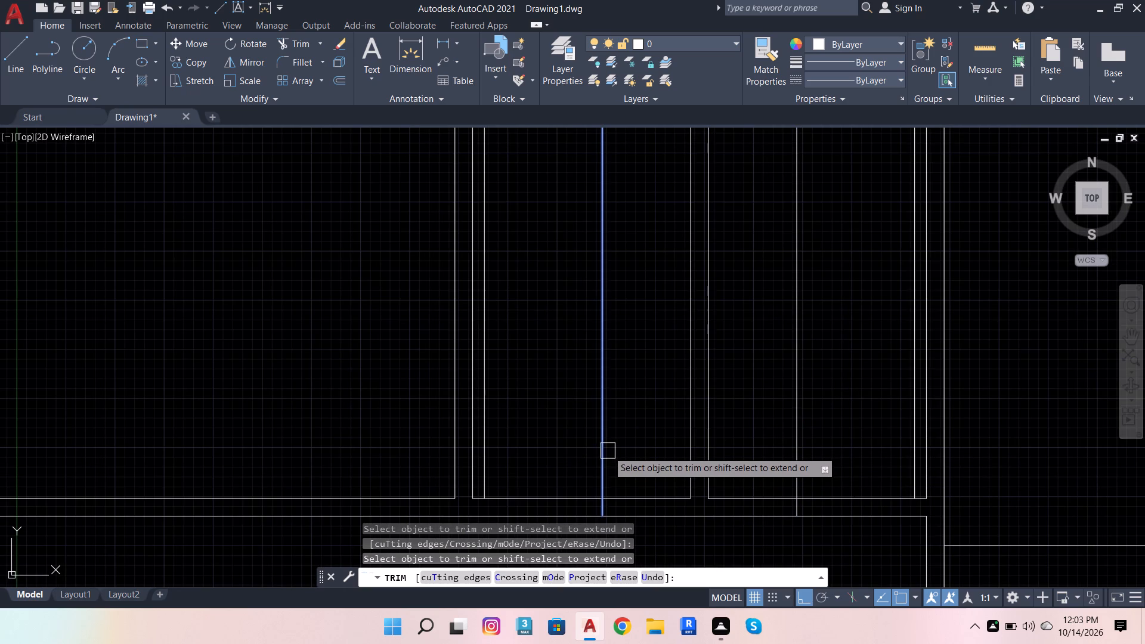
pyautogui.keyDown('shift'); pyautogui.click(608, 451); pyautogui.keyUp('shift')
pyautogui.keyDown('shift'); pyautogui.click(490, 443); pyautogui.keyUp('shift')
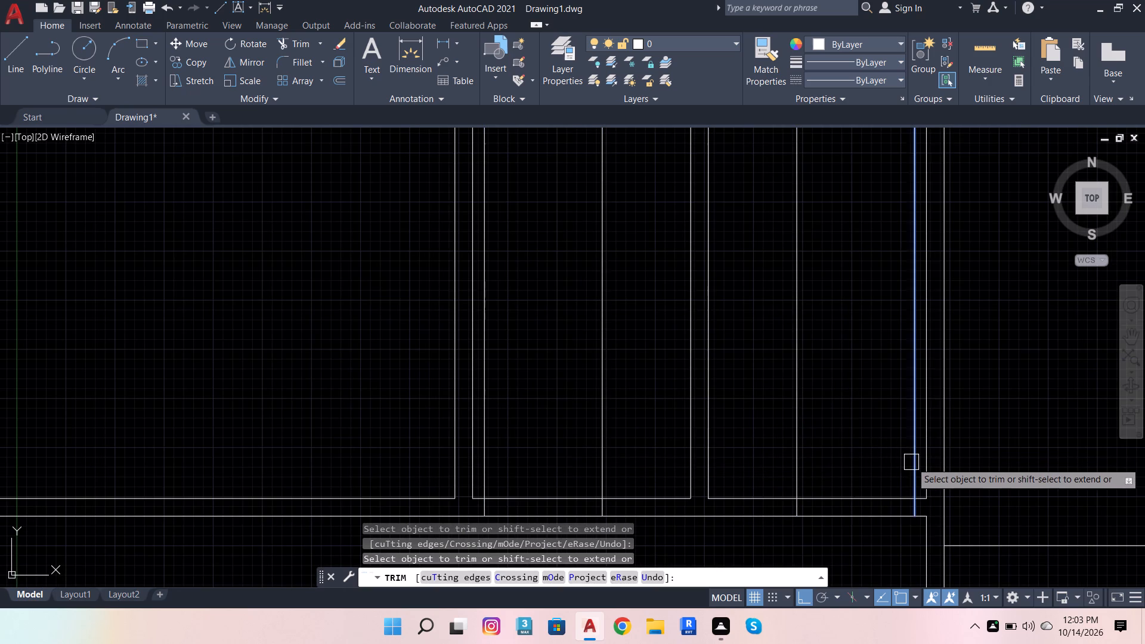
pyautogui.keyDown('shift'); pyautogui.click(912, 462); pyautogui.keyUp('shift')
# Trim the right toilet's two opening lines above the bottom wall and cut the wall lines between them for the 2'6" opening.
pyautogui.click(909, 455)
pyautogui.click(803, 454)
pyautogui.click(851, 448)
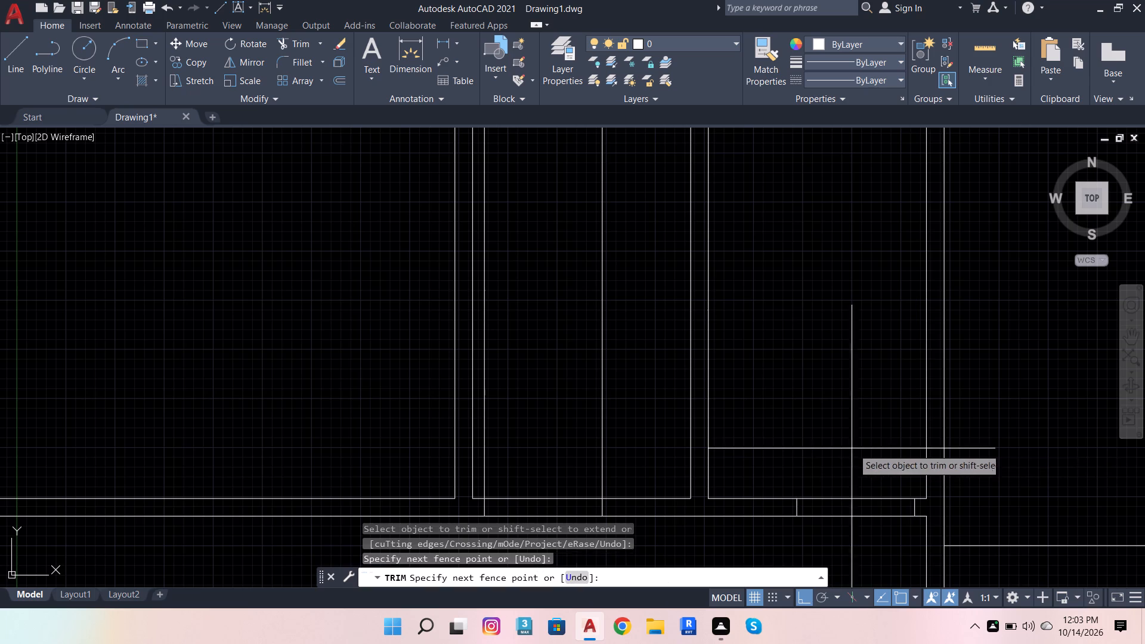
pyautogui.click(875, 563)
# Trim the left toilet's two opening lines above the bottom wall and cut the wall lines between them for the 2'6" opening.
pyautogui.click(590, 446)
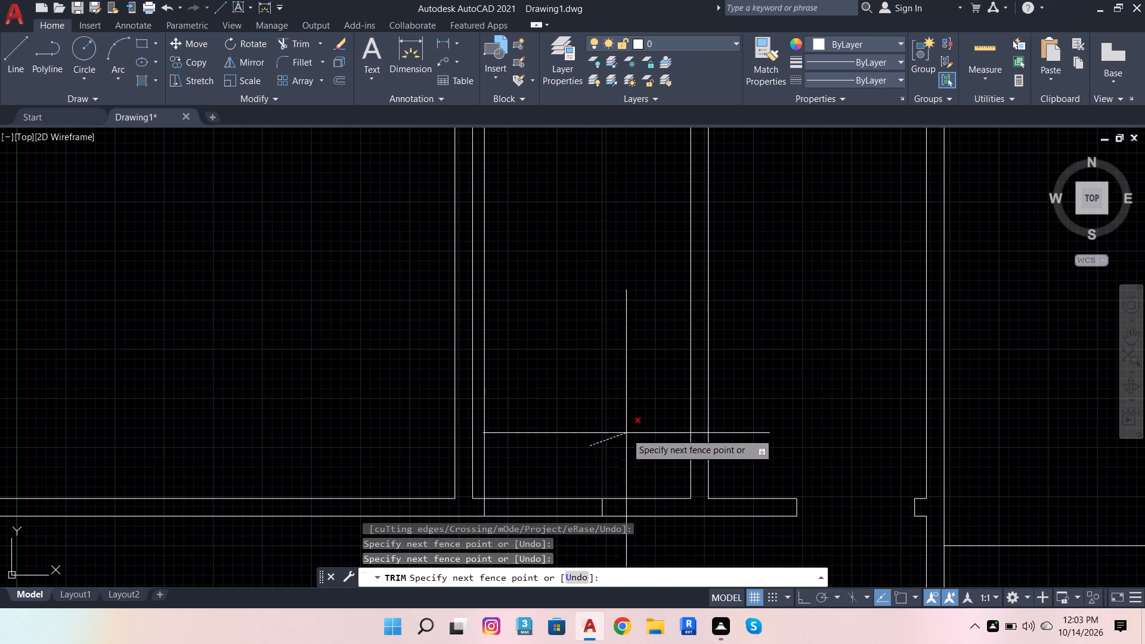
pyautogui.click(626, 433)
pyautogui.click(486, 459)
pyautogui.click(543, 447)
pyautogui.scroll(-3, 567, 439)
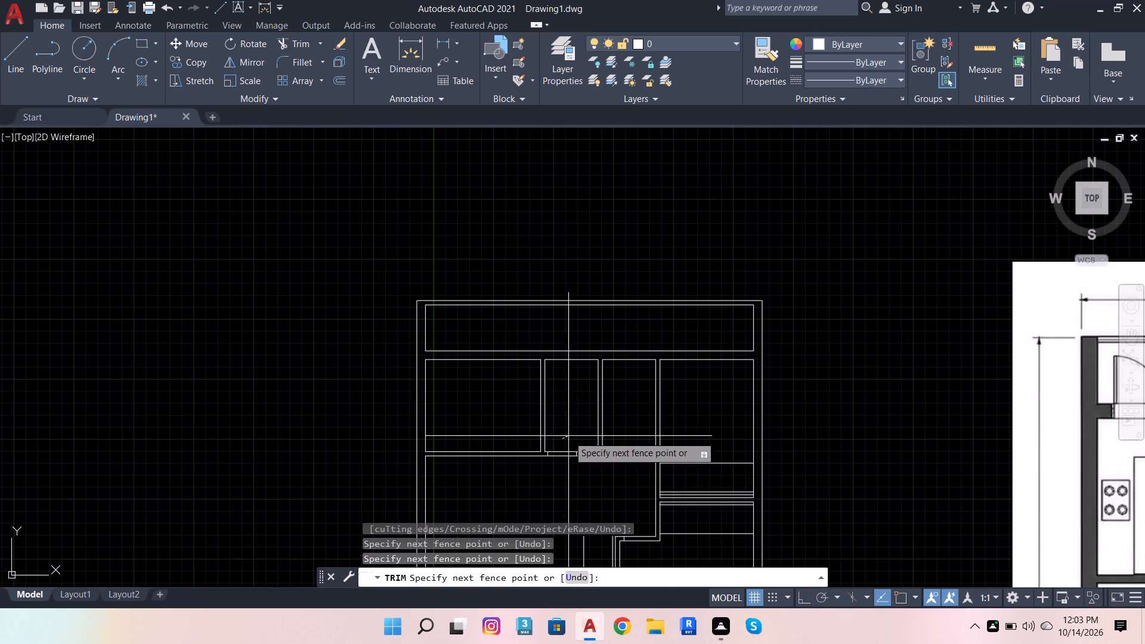
pyautogui.click(559, 474)
# Cut bedroom 2's 2'6" opening through the wall facing the dining area, trimming its offset lines to the wall thickness and removing the extra offset line.
pyautogui.scroll(2, 723, 490)
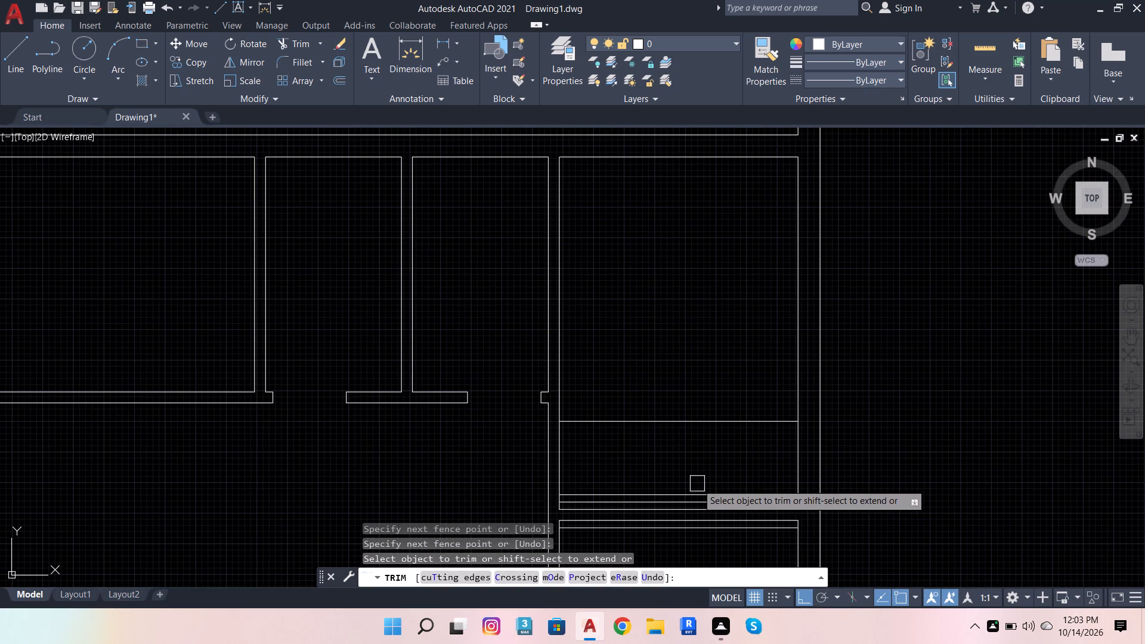
pyautogui.keyDown('shift'); pyautogui.click(670, 489); pyautogui.keyUp('shift')
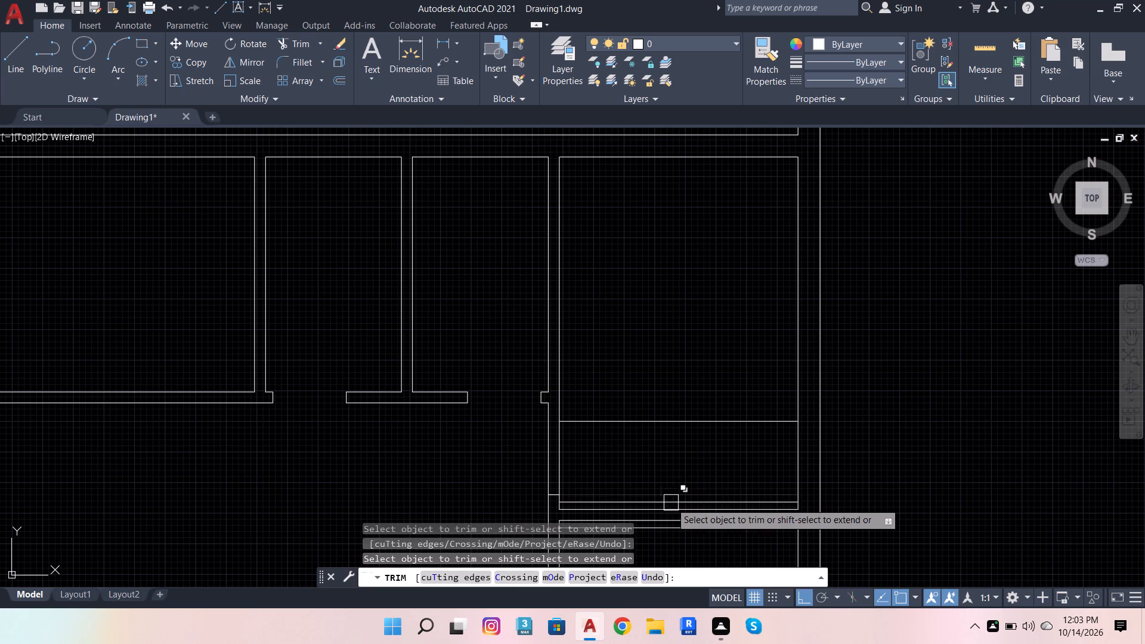
pyautogui.click(671, 503)
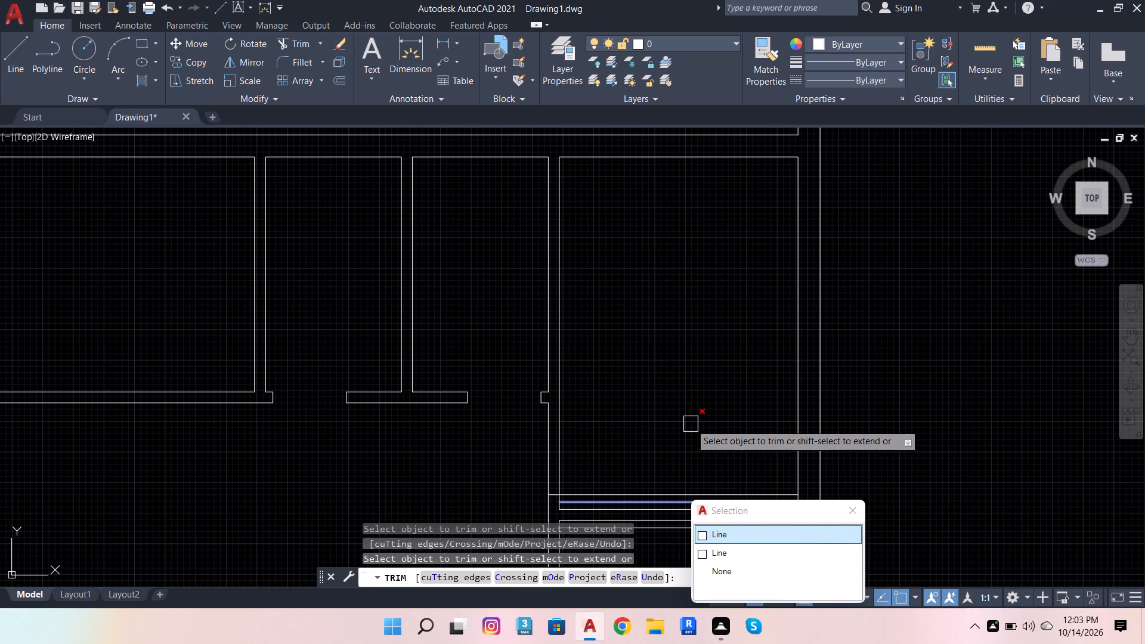
pyautogui.click(691, 424)
pyautogui.hotkey('ctrl', 'z')
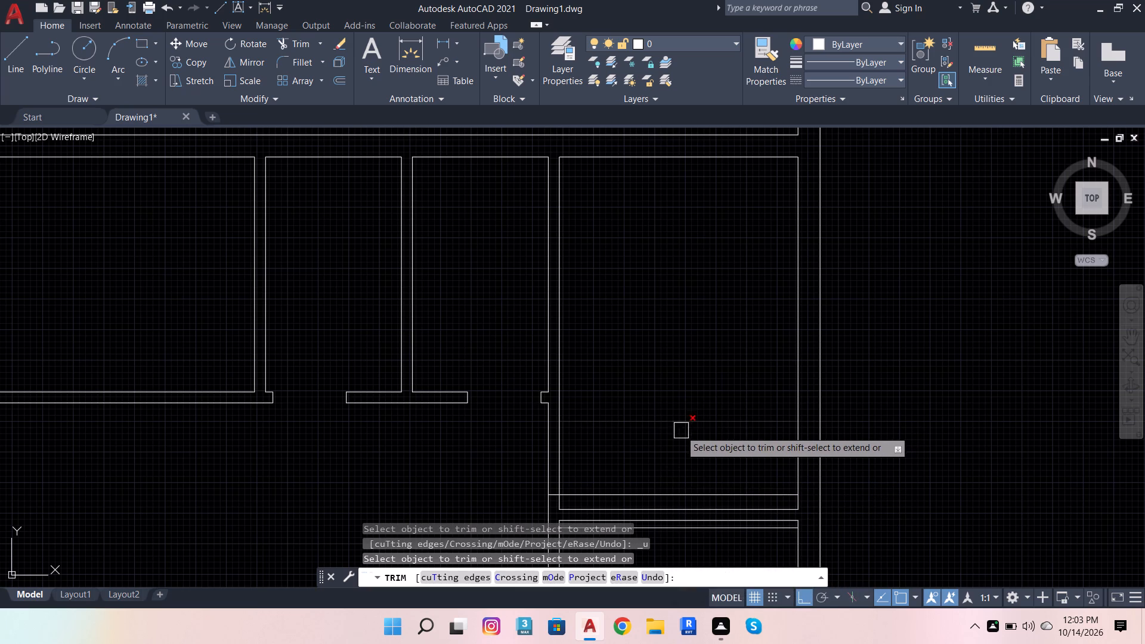
pyautogui.keyDown('shift'); pyautogui.click(672, 424); pyautogui.keyUp('shift')
pyautogui.click(669, 425)
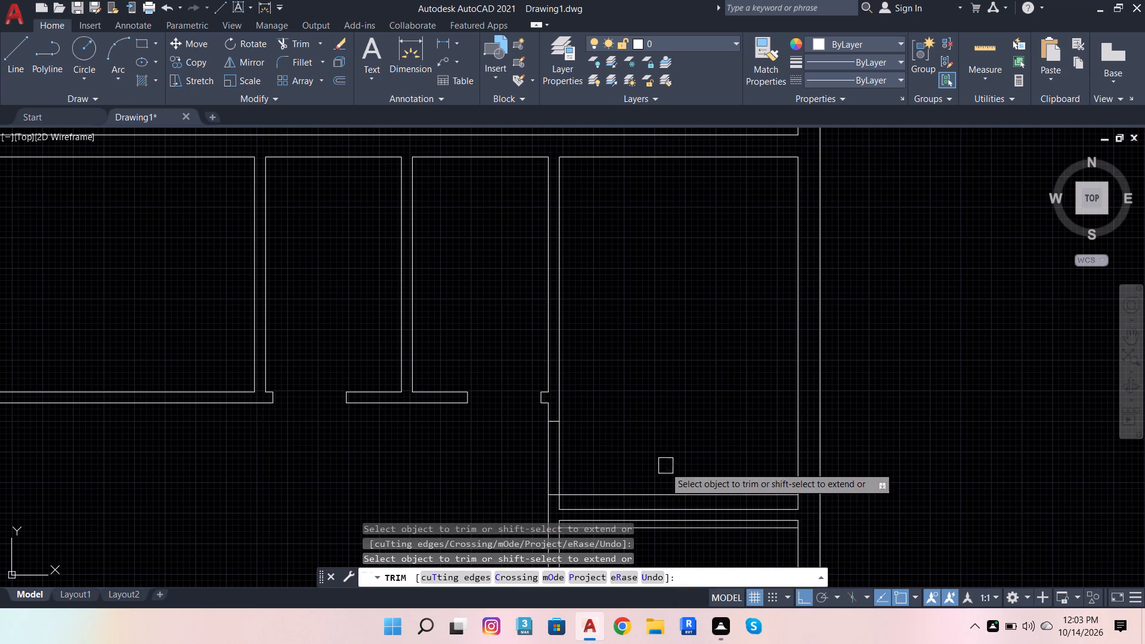
pyautogui.click(657, 494)
pyautogui.click(639, 462)
pyautogui.click(482, 457)
# Cut bedroom 1's 2'6" opening through the wall facing the dining area, extending its two offset lines across the wall and trimming them inside the room.
pyautogui.scroll(-1, 635, 380)
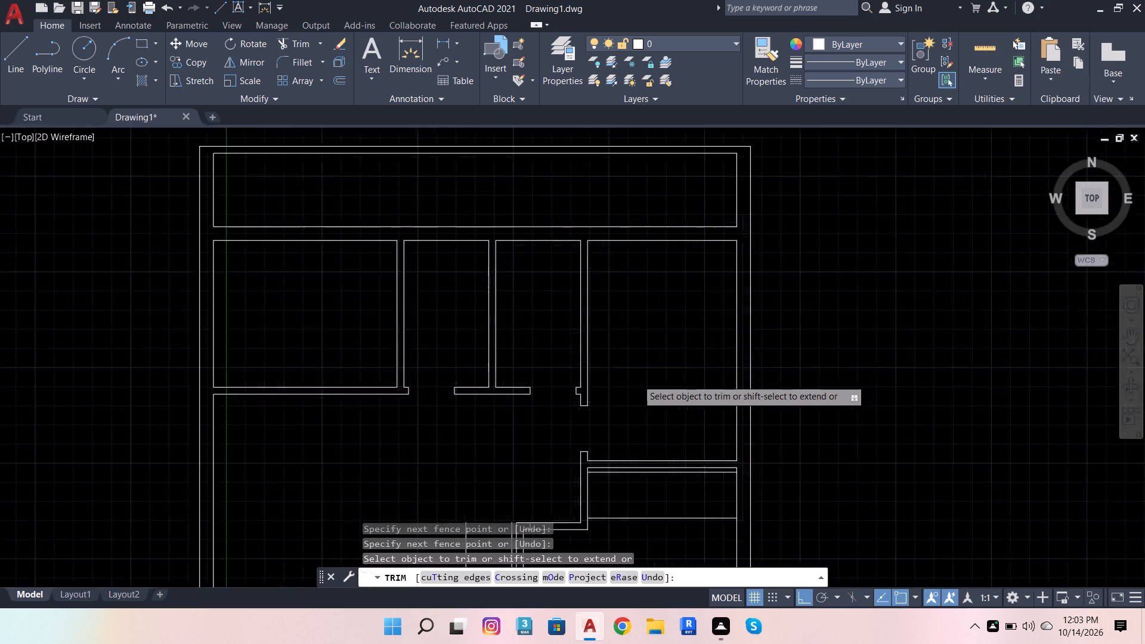
pyautogui.scroll(-2, 637, 379)
pyautogui.scroll(3, 637, 425)
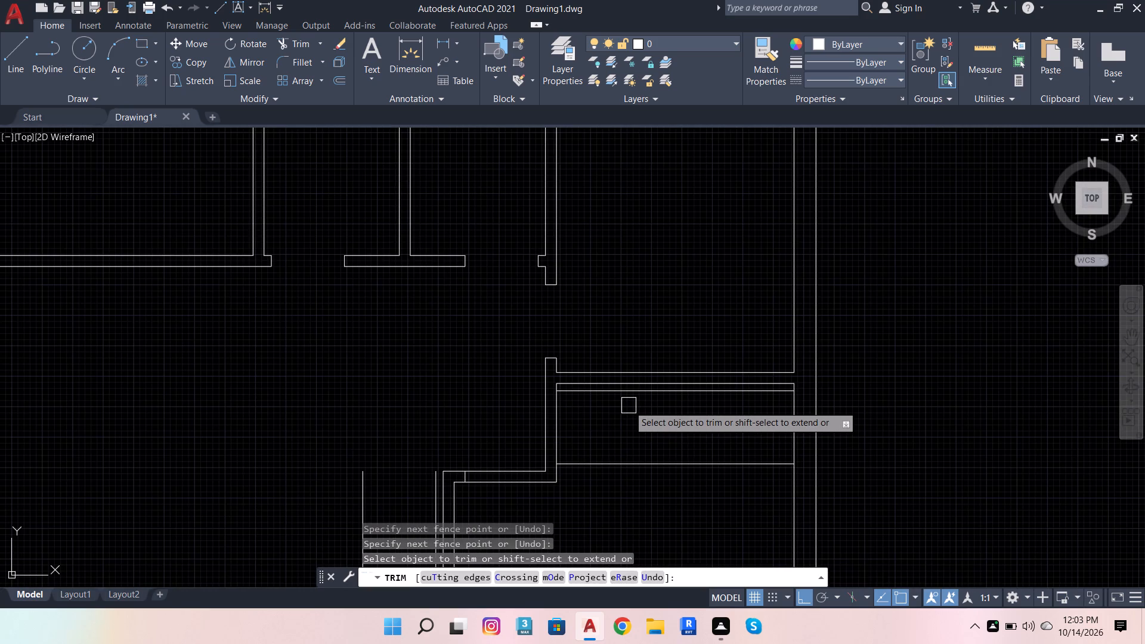
pyautogui.keyDown('shift'); pyautogui.click(614, 397); pyautogui.keyUp('shift')
pyautogui.keyDown('shift'); pyautogui.click(620, 463); pyautogui.keyUp('shift')
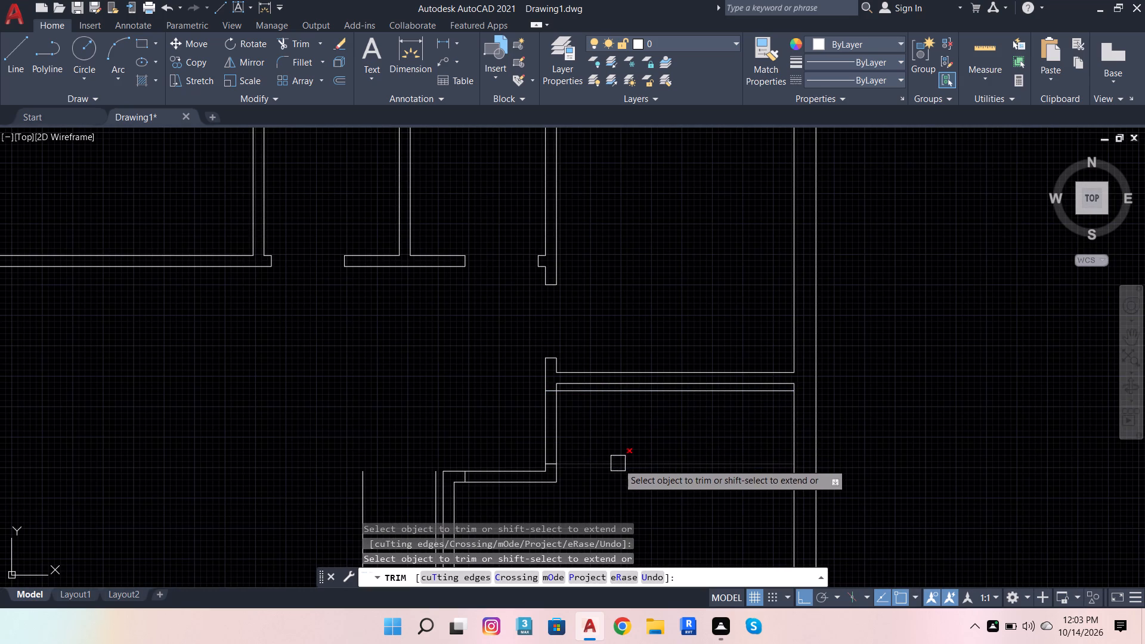
pyautogui.click(618, 463)
pyautogui.click(599, 391)
pyautogui.click(609, 416)
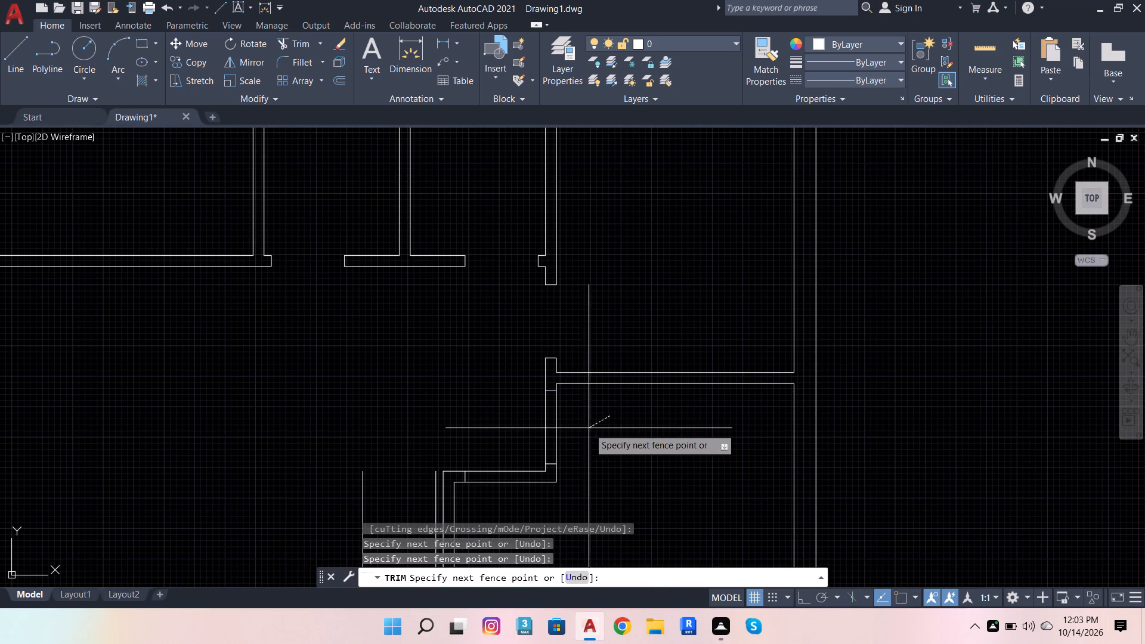
pyautogui.click(530, 416)
# Remove the leftover short line crossing the wall near bedroom 1's upper corner beside the living room.
pyautogui.scroll(5, 452, 485)
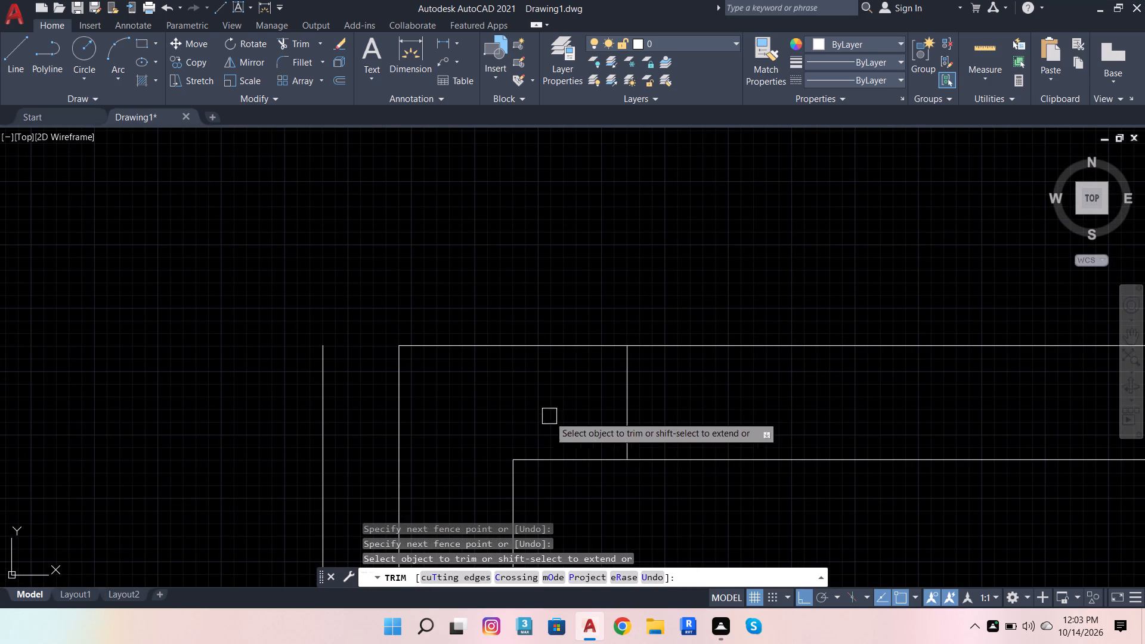
pyautogui.click(624, 400)
# Extend the living room's two opening lines down across its bottom wall and trim off their parts above the wall.
pyautogui.scroll(-6, 497, 306)
pyautogui.scroll(1, 463, 404)
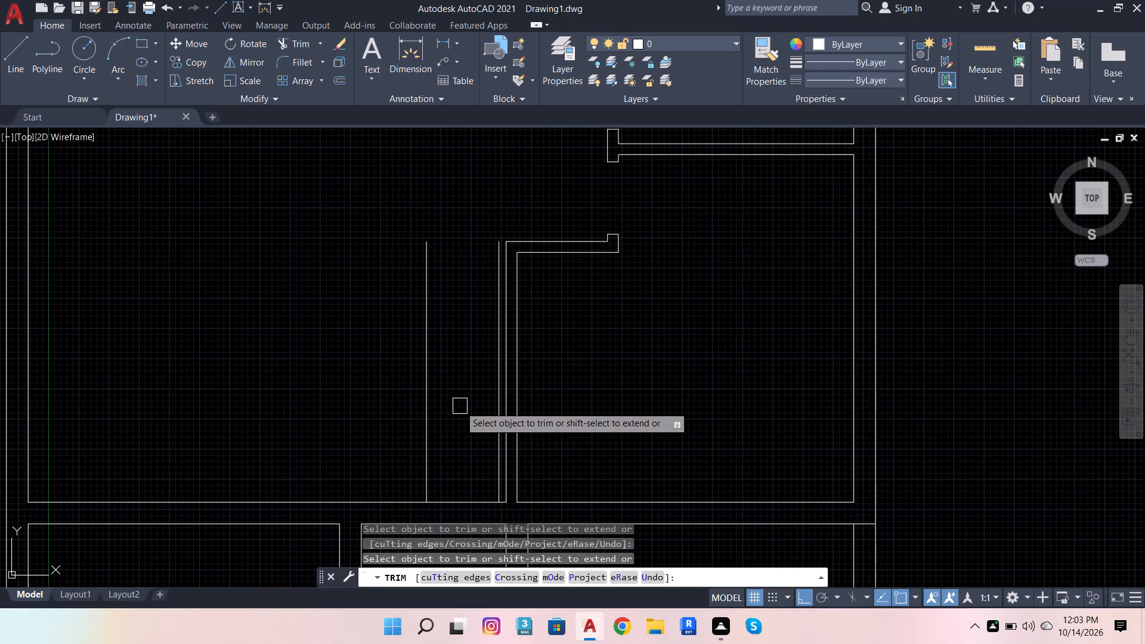
pyautogui.keyDown('shift'); pyautogui.click(429, 438); pyautogui.keyUp('shift')
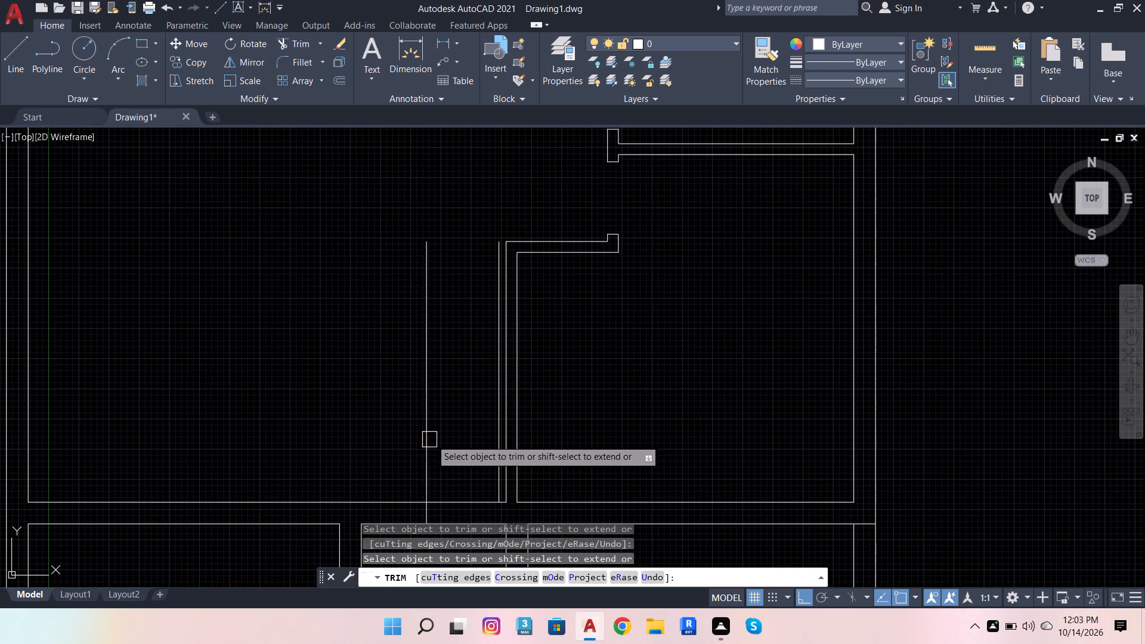
pyautogui.keyDown('shift'); pyautogui.click(497, 446); pyautogui.keyUp('shift')
pyautogui.scroll(-2, 471, 335)
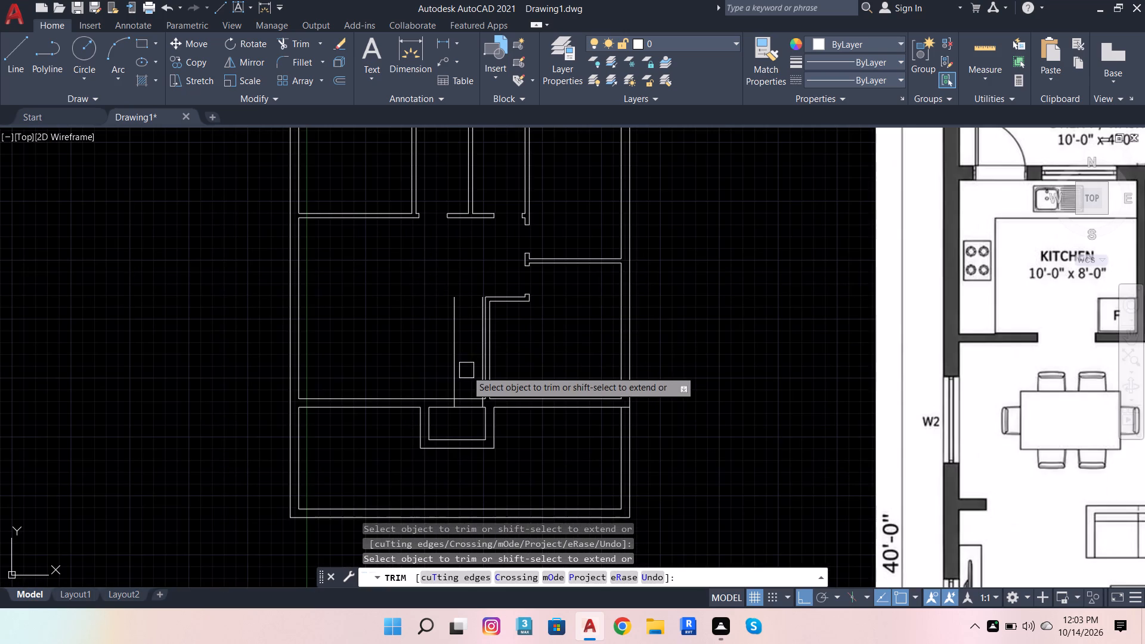
pyautogui.click(459, 371)
pyautogui.scroll(3, 488, 357)
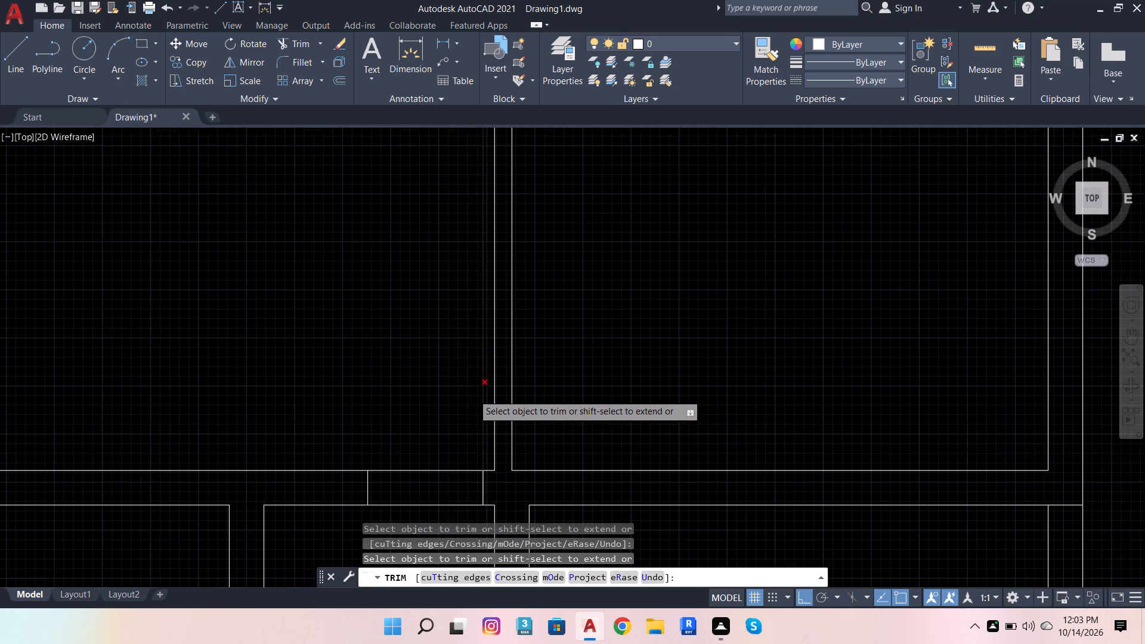
pyautogui.click(478, 392)
# Cut the living room's bottom wall between the two short lines to make the 2'6" opening into the foyer.
pyautogui.scroll(-3, 448, 392)
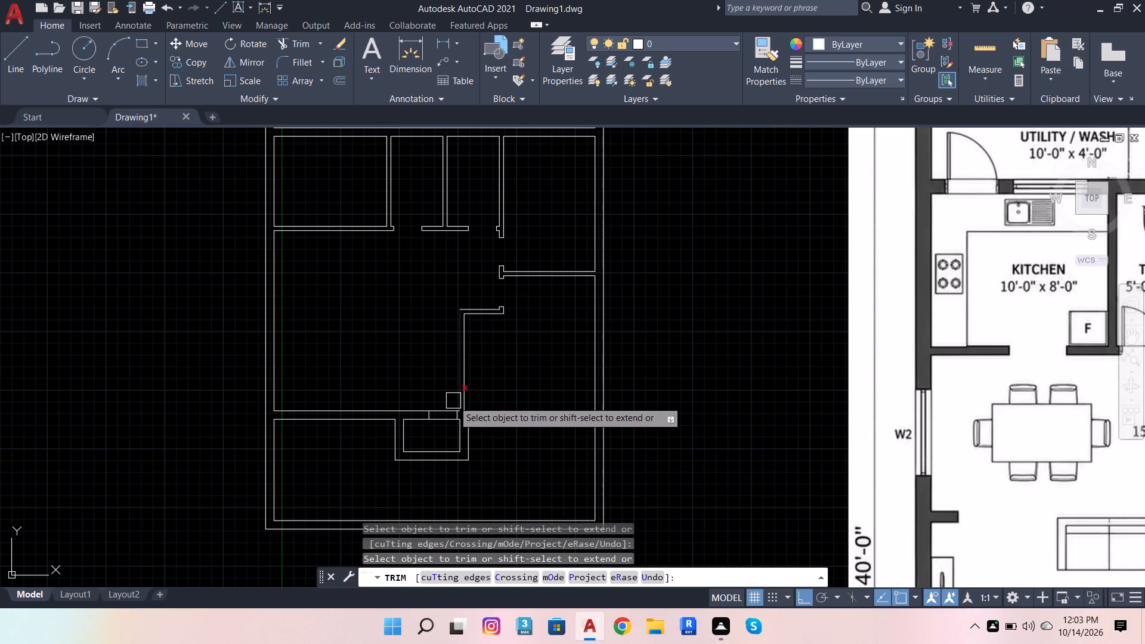
pyautogui.click(454, 401)
pyautogui.hotkey('ctrl', 'z')
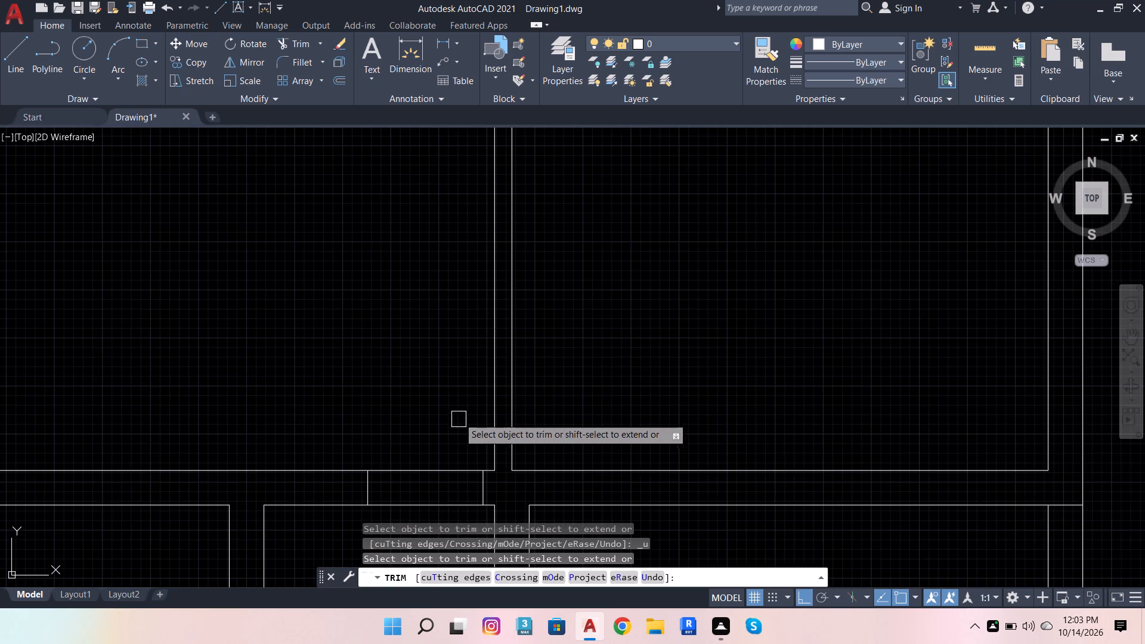
pyautogui.scroll(-2, 459, 399)
pyautogui.click(450, 407)
pyautogui.click(447, 448)
pyautogui.scroll(-1, 426, 361)
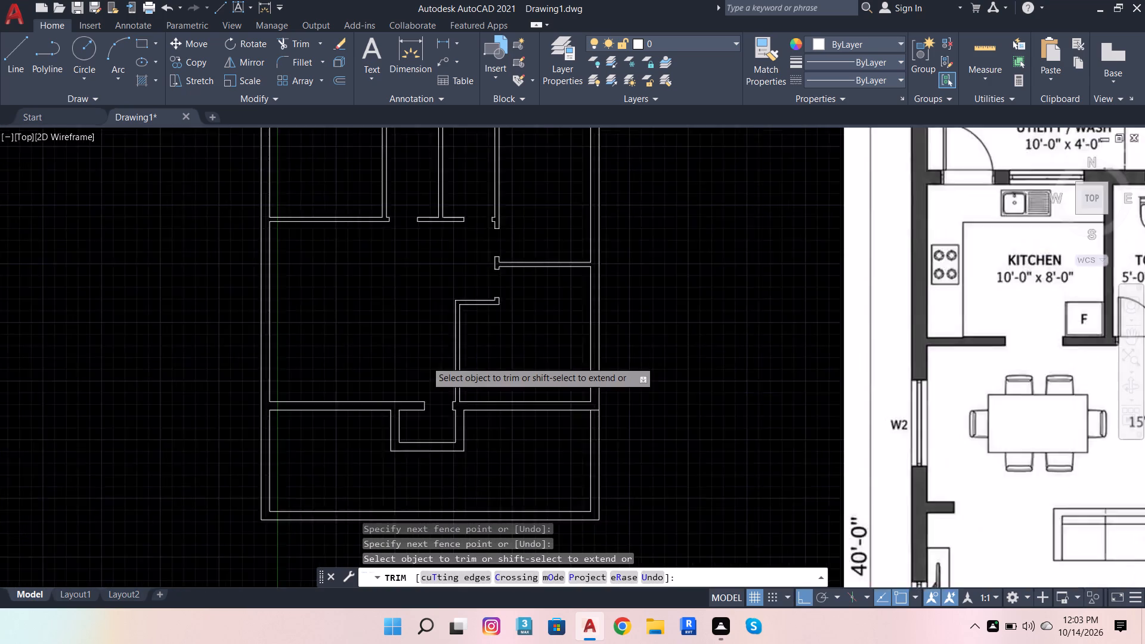
pyautogui.scroll(-1, 426, 361)
pyautogui.press('Escape')
# Offset the inner faces of the foyer's two side walls 4 inches into the foyer.
pyautogui.scroll(3, 429, 400)
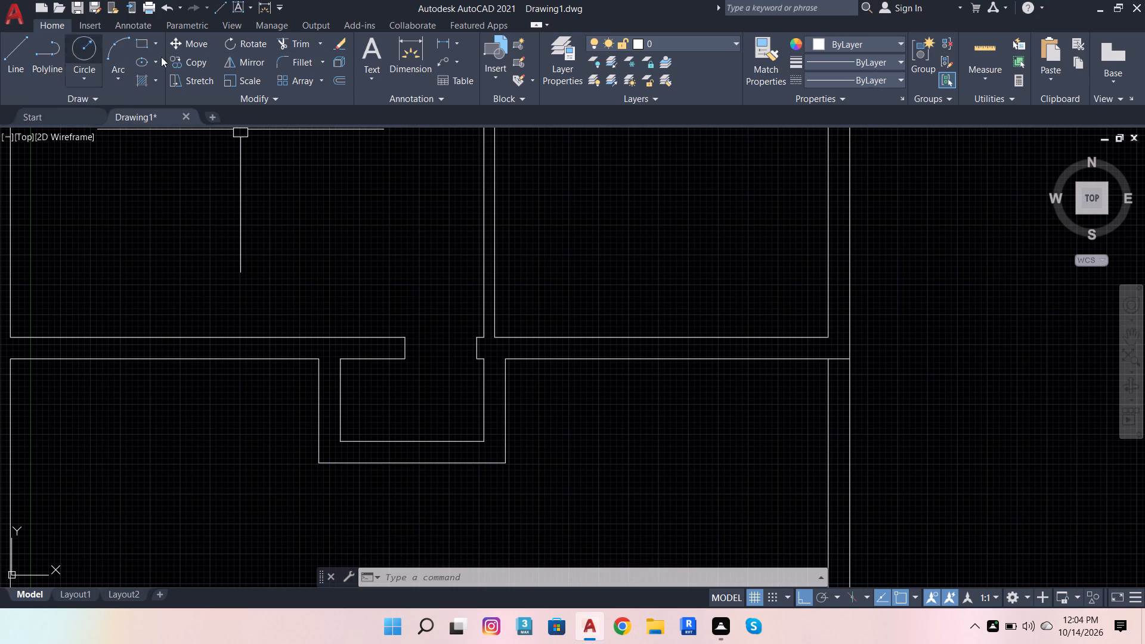
pyautogui.click(351, 82)
pyautogui.click(339, 80)
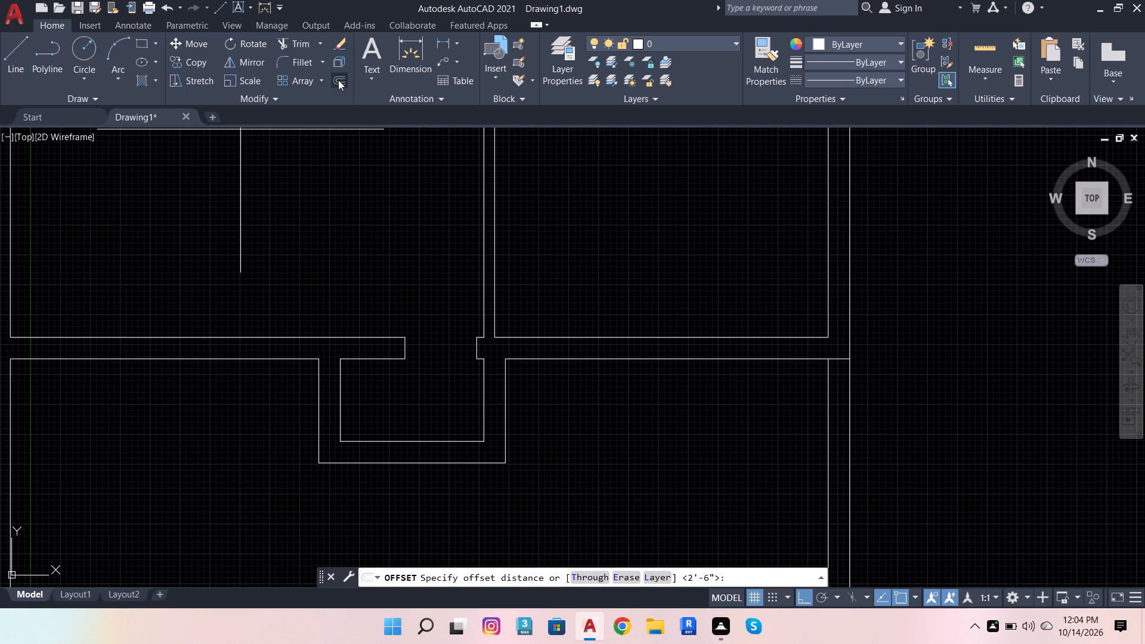
pyautogui.click(485, 429)
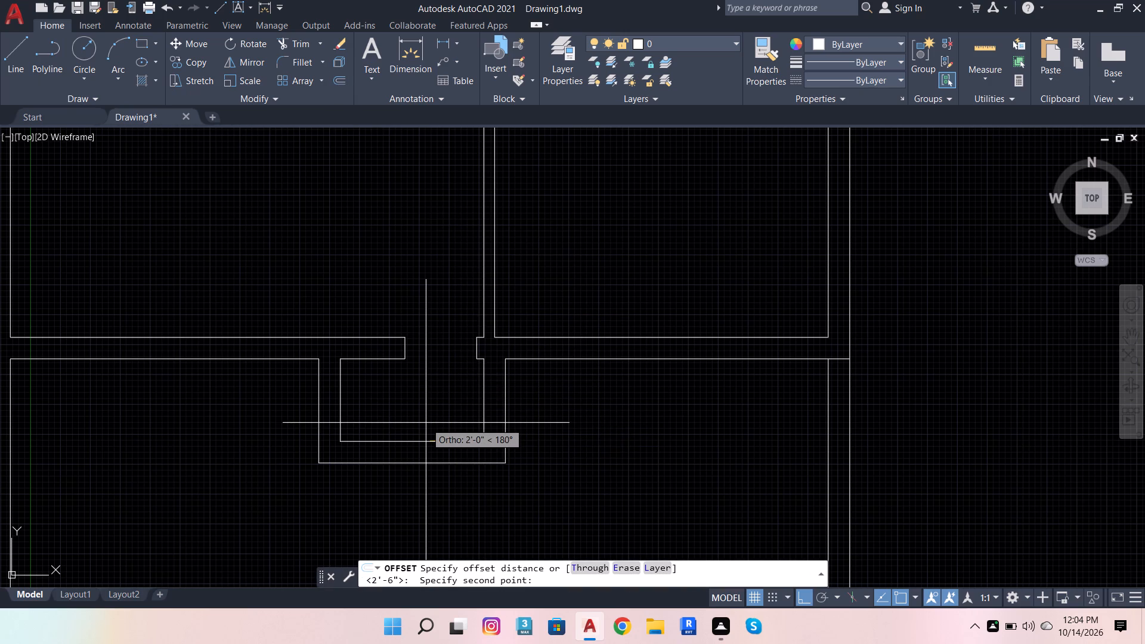
pyautogui.press('4')
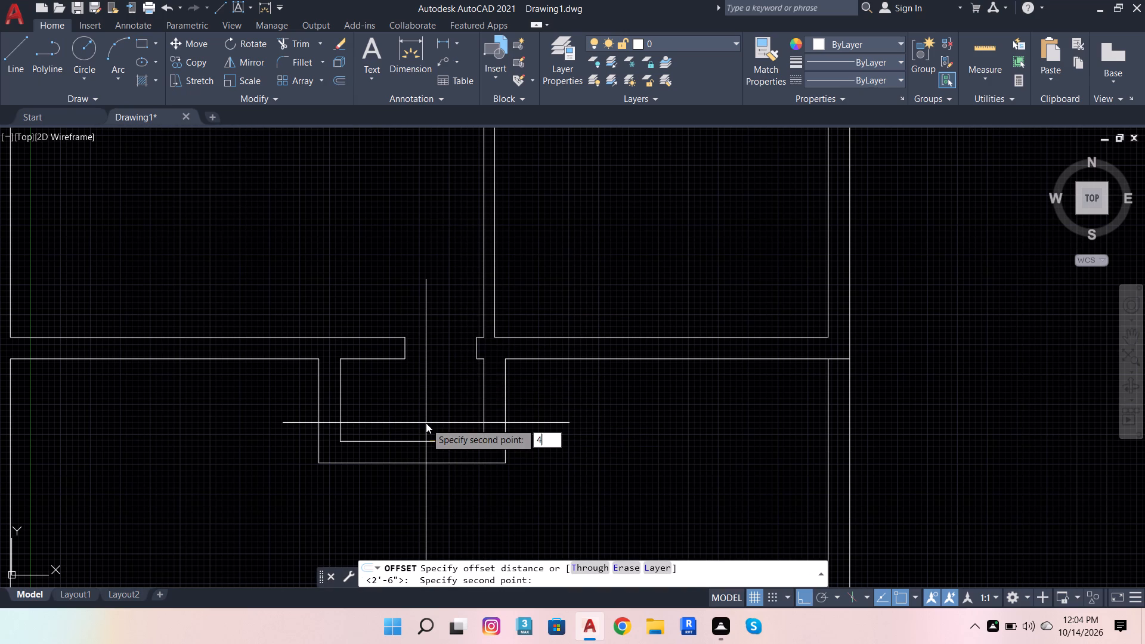
pyautogui.press('Return')
pyautogui.click(482, 396)
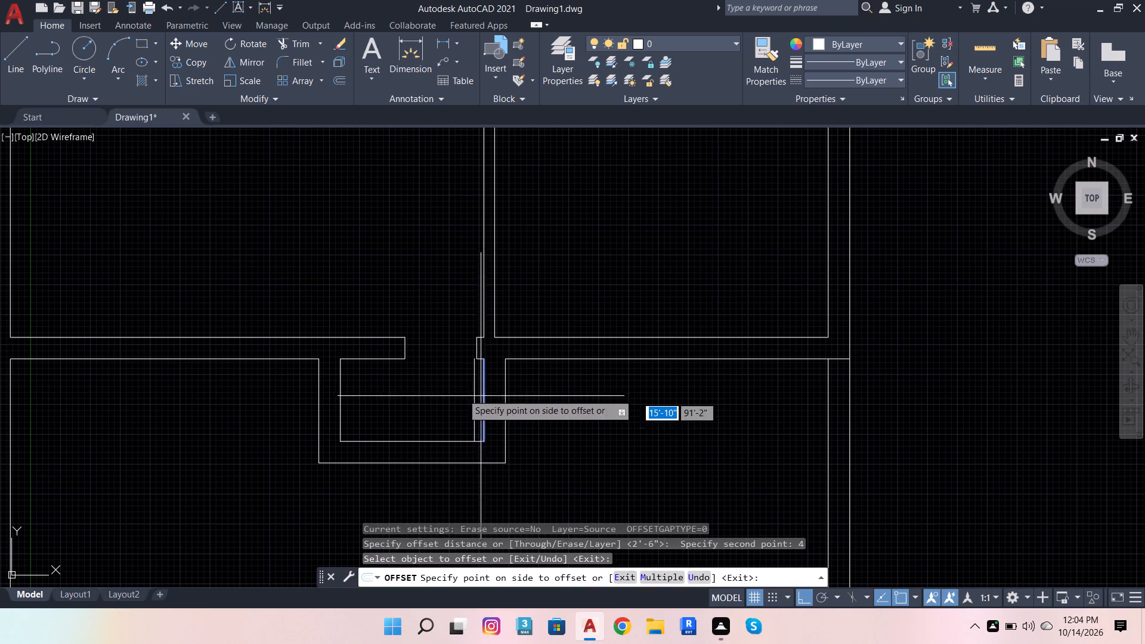
pyautogui.click(431, 388)
pyautogui.click(345, 399)
pyautogui.click(486, 426)
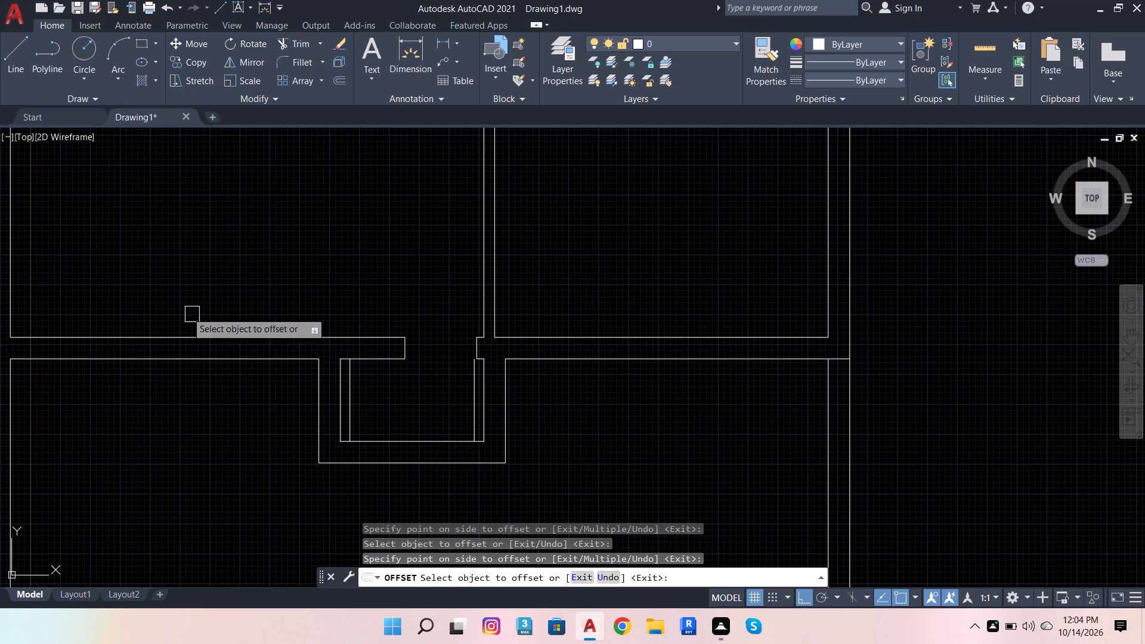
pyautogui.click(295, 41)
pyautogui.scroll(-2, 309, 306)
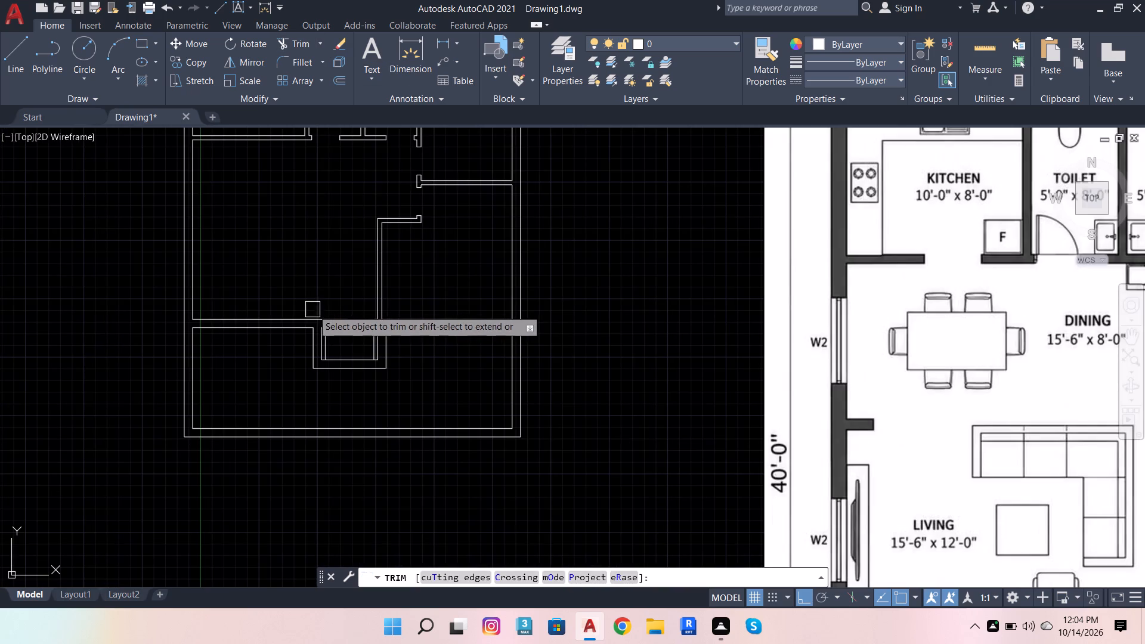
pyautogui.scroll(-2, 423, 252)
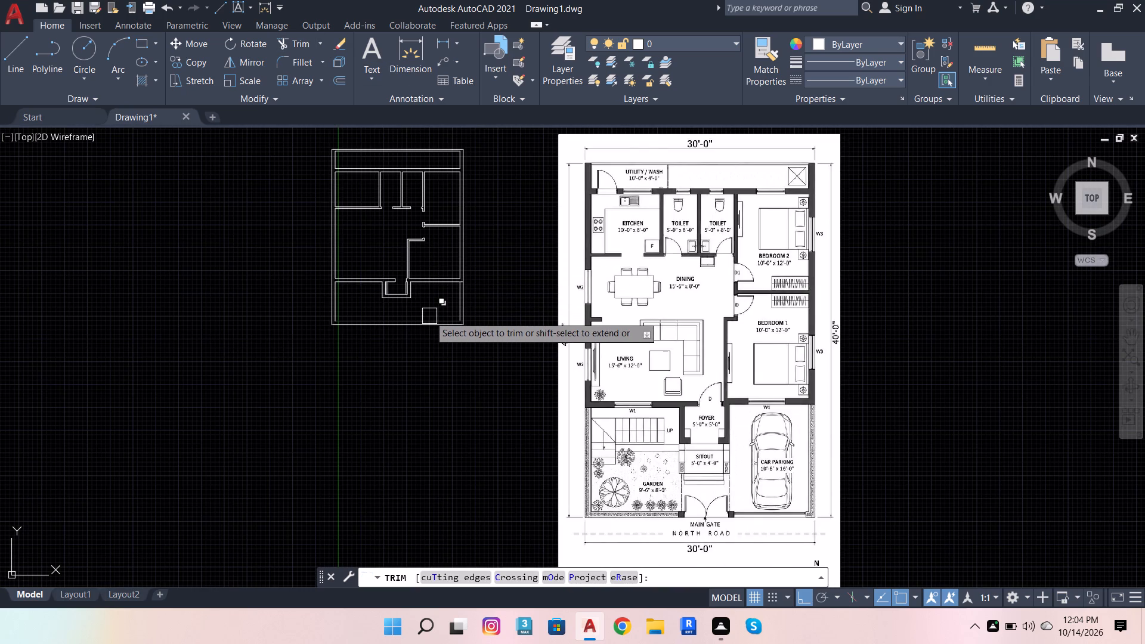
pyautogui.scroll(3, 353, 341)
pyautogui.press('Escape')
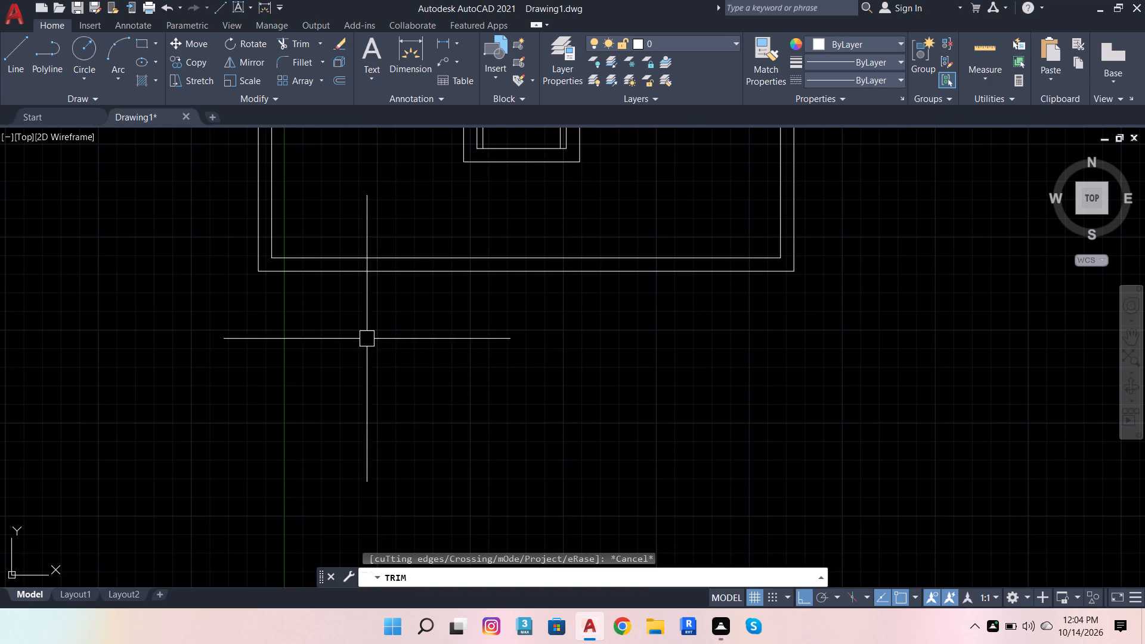
# Offset the two inner offset lines along the foyer's side walls another 2 inches into the foyer.
pyautogui.scroll(-1, 561, 162)
pyautogui.click(333, 81)
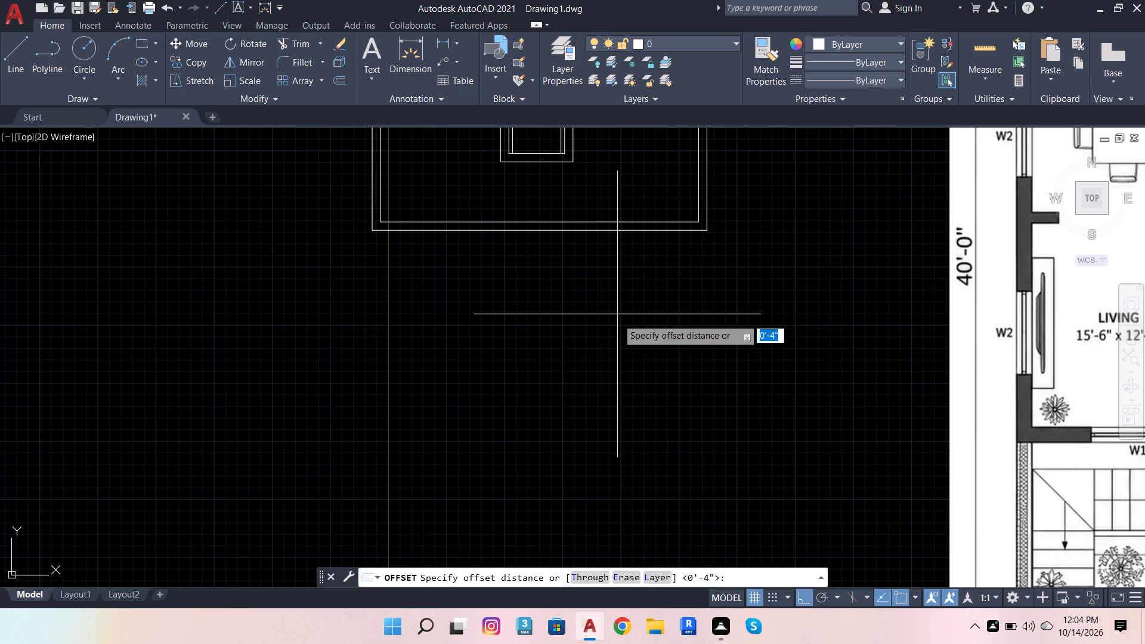
pyautogui.scroll(-2, 615, 349)
pyautogui.scroll(4, 599, 250)
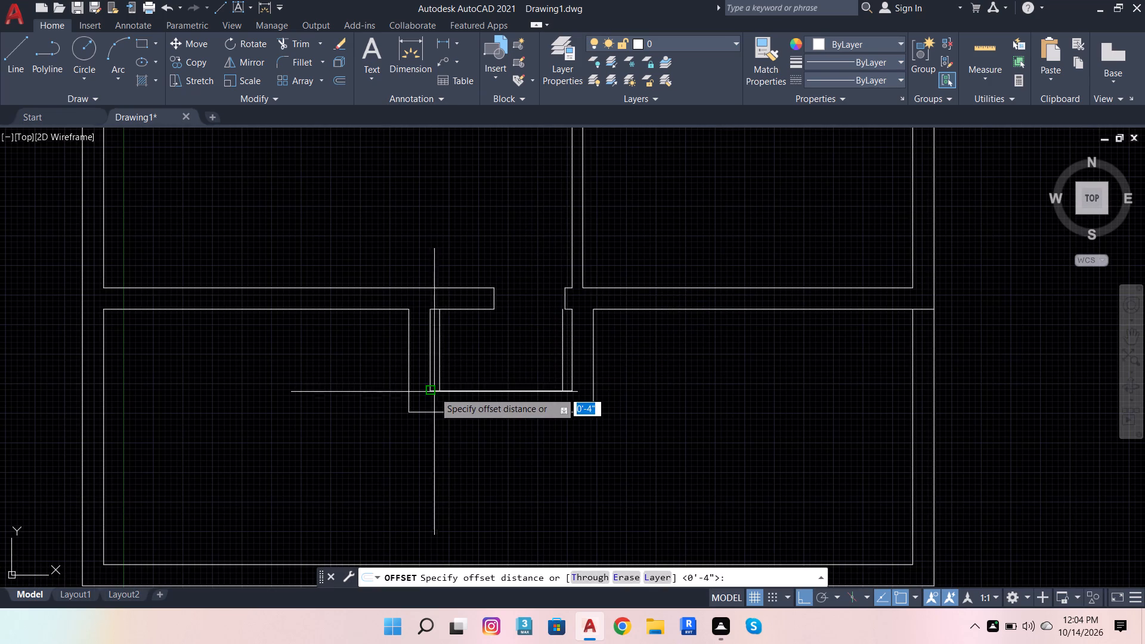
pyautogui.scroll(3, 442, 390)
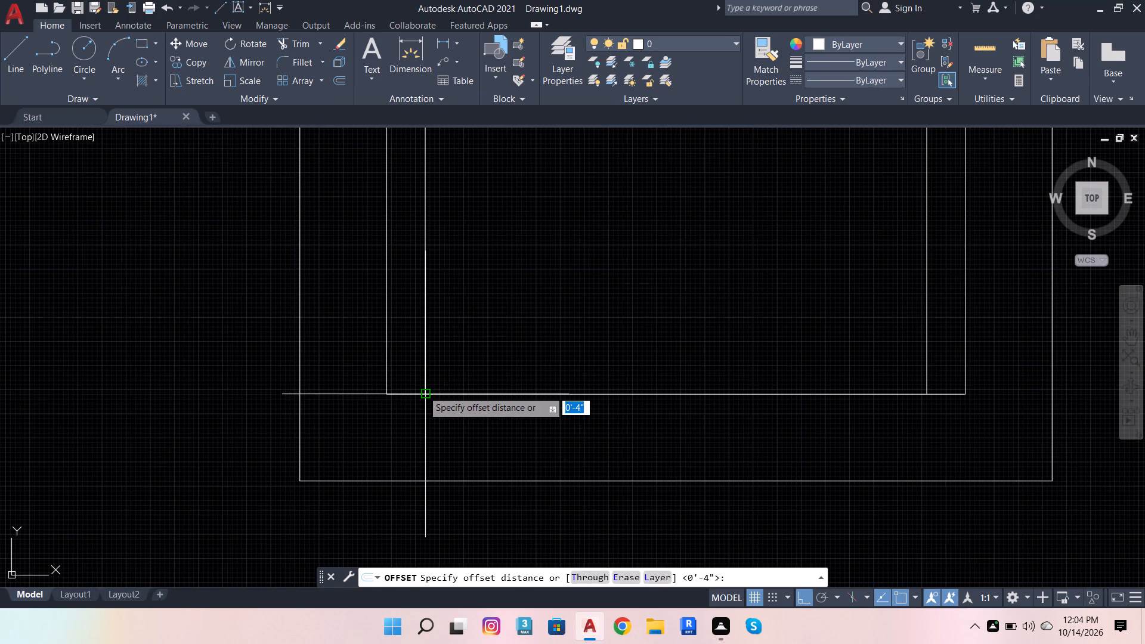
pyautogui.click(423, 391)
pyautogui.press('2')
pyautogui.press('Return')
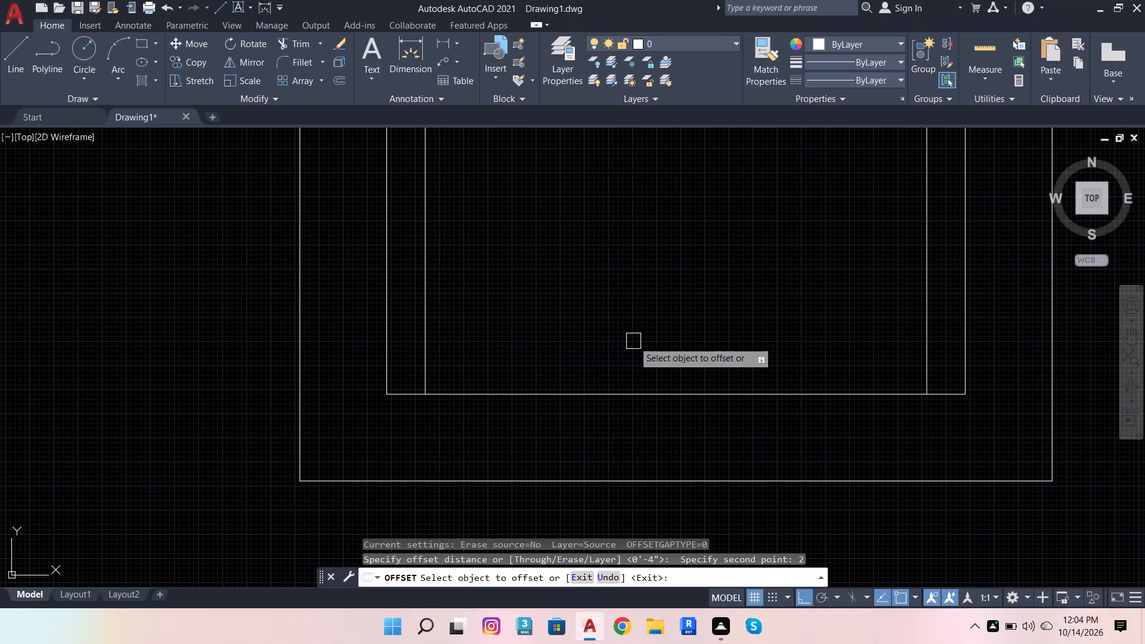
pyautogui.click(420, 345)
pyautogui.click(564, 319)
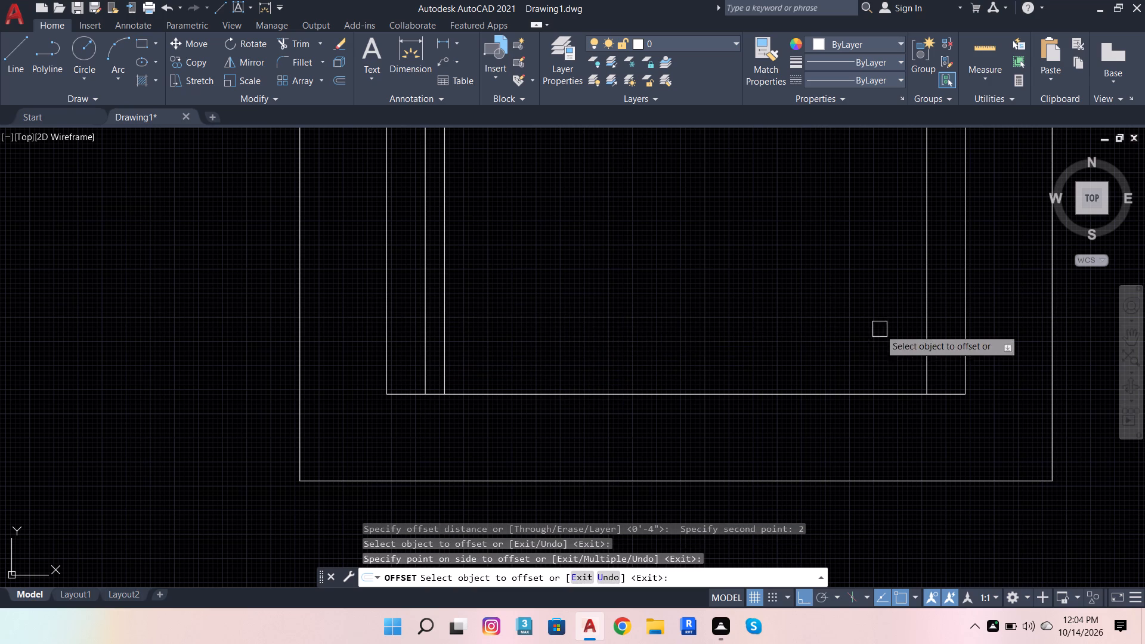
pyautogui.click(927, 329)
pyautogui.click(835, 355)
pyautogui.scroll(-3, 835, 355)
pyautogui.press('Escape')
pyautogui.press('Escape')
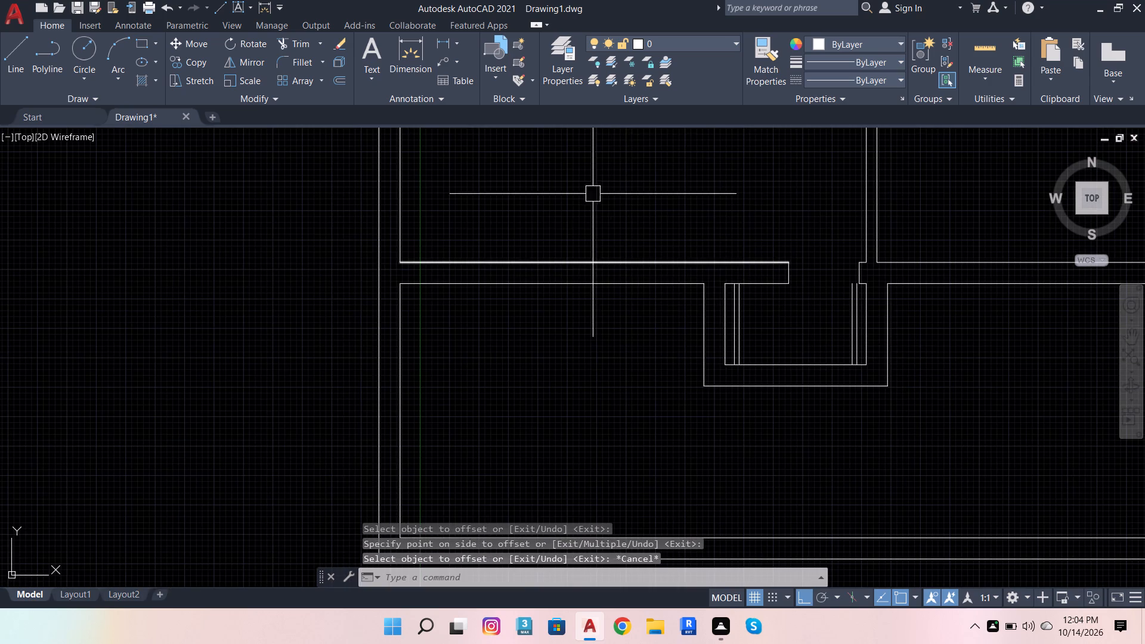
# Extend the two innermost foyer lines down across its bottom wall and remove all the offset lines above that wall.
pyautogui.click(305, 39)
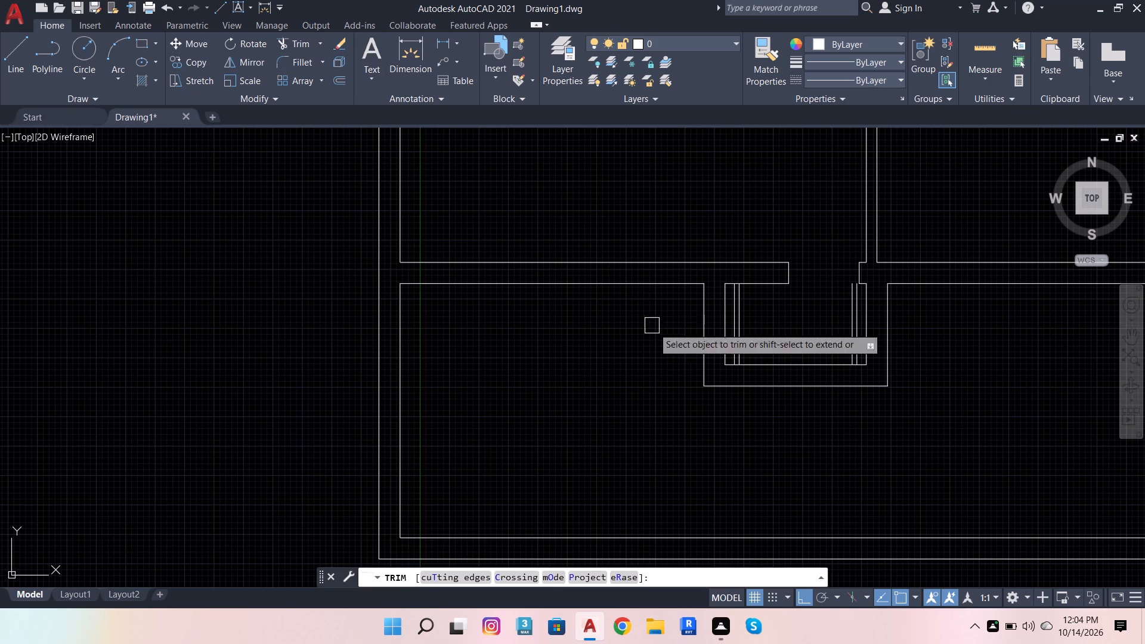
pyautogui.scroll(2, 736, 366)
pyautogui.keyDown('shift'); pyautogui.click(740, 330); pyautogui.keyUp('shift')
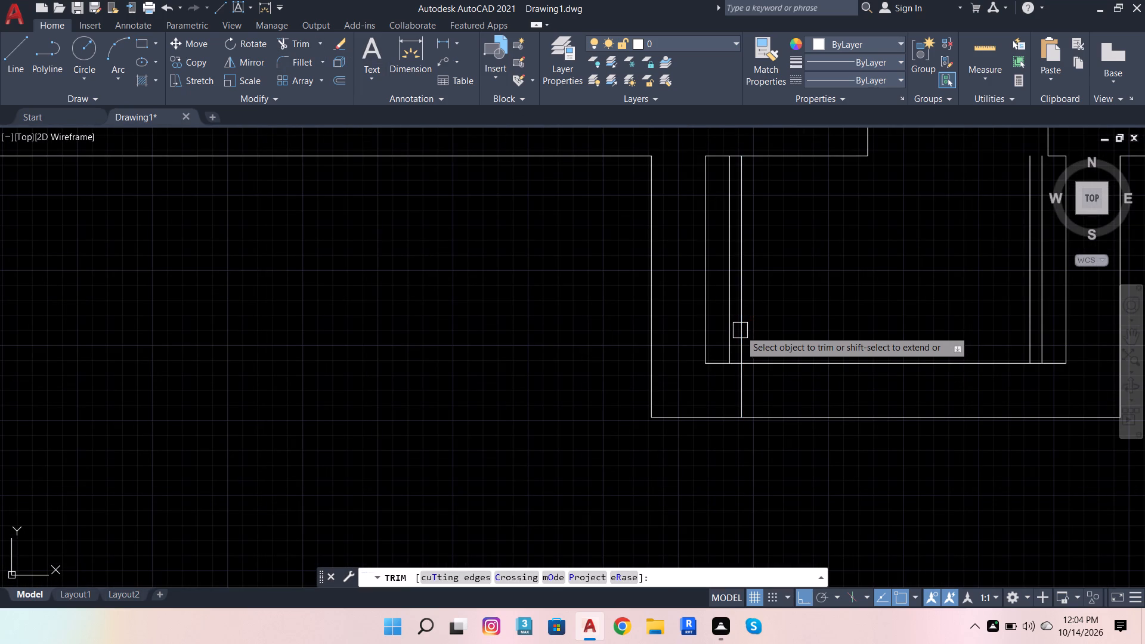
pyautogui.keyDown('shift'); pyautogui.click(1028, 345); pyautogui.keyUp('shift')
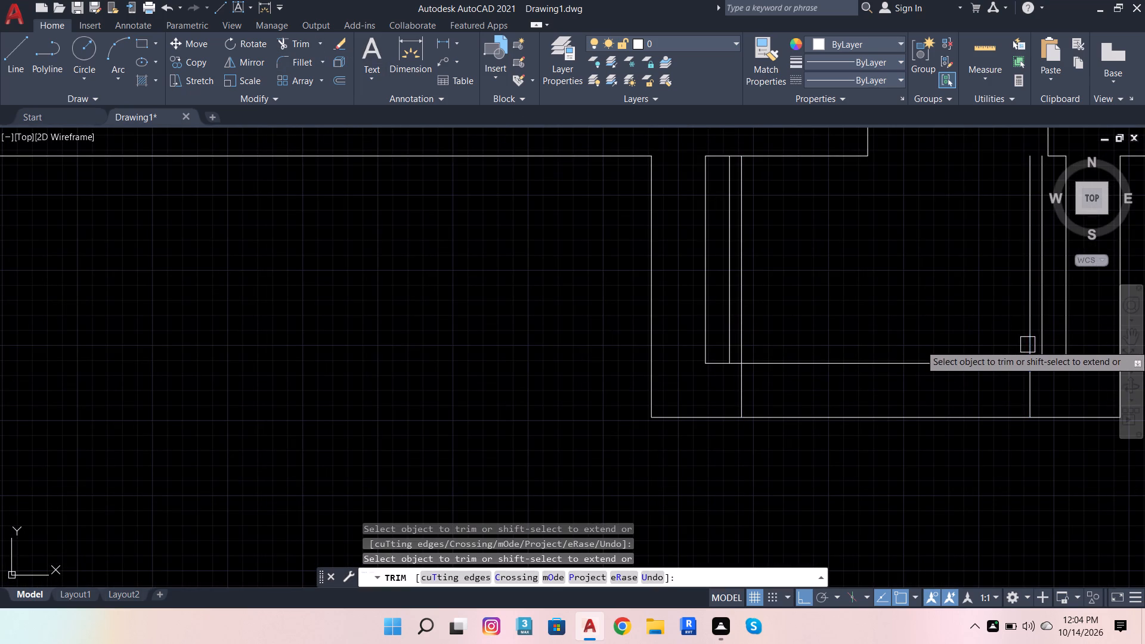
pyautogui.click(1050, 338)
pyautogui.click(1033, 315)
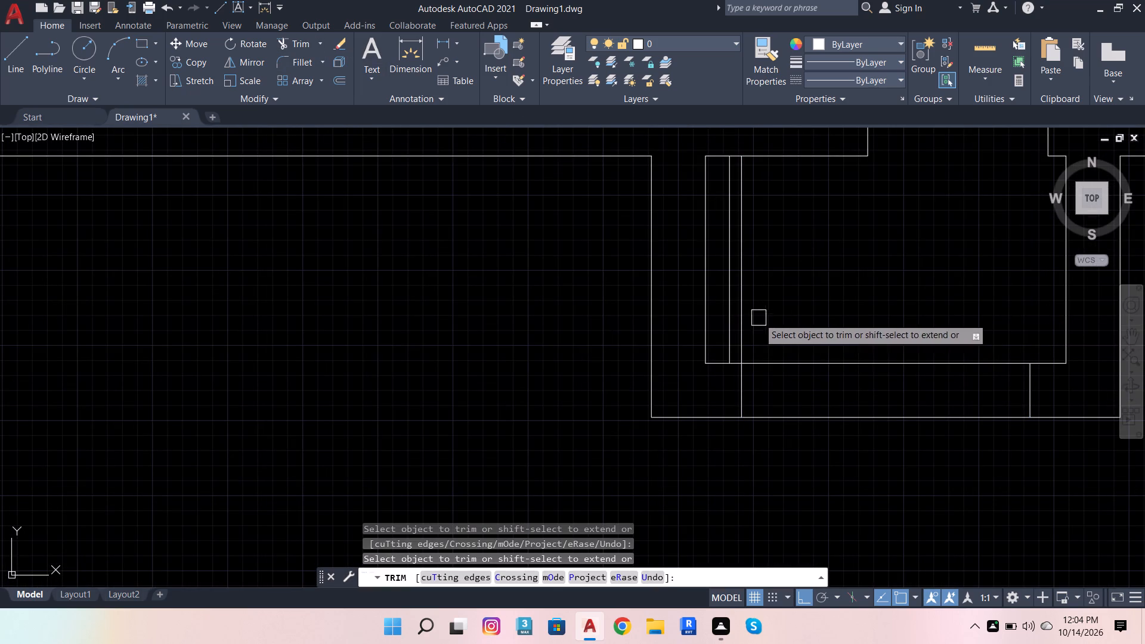
pyautogui.click(751, 314)
pyautogui.click(731, 313)
pyautogui.click(731, 313)
pyautogui.click(838, 312)
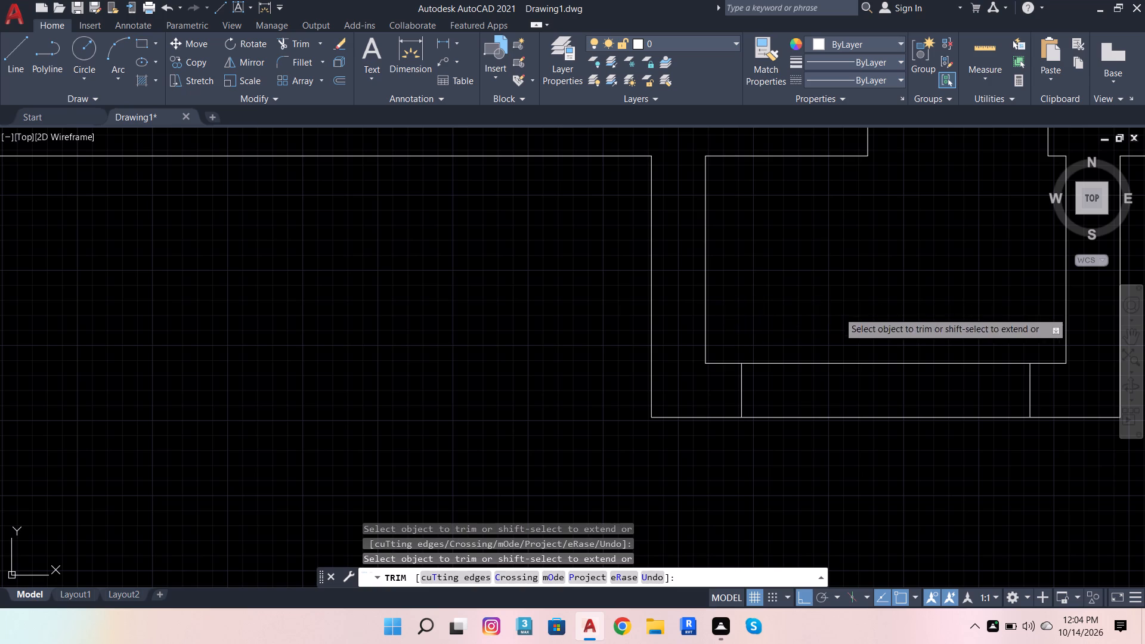
# Cut the foyer's bottom wall between the two short lines to open it toward the sitout.
pyautogui.click(883, 450)
pyautogui.scroll(-5, 779, 303)
pyautogui.scroll(1, 849, 355)
pyautogui.scroll(-2, 624, 366)
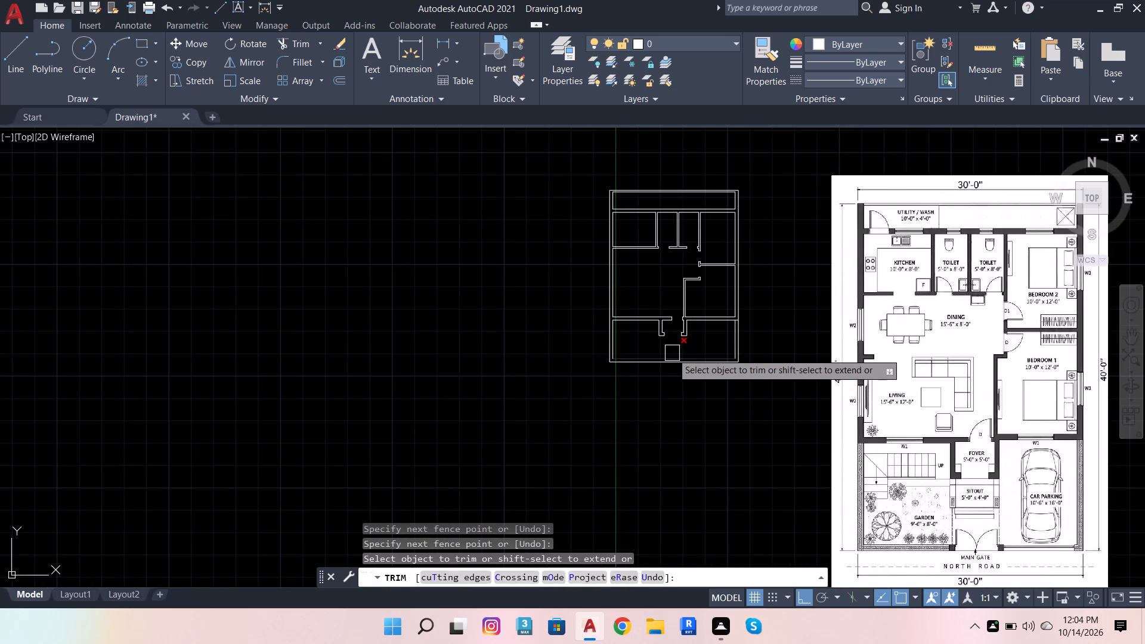
# Extend the outer faces of the foyer's side walls down across the front boundary wall and trim their parts above it.
pyautogui.scroll(2, 696, 333)
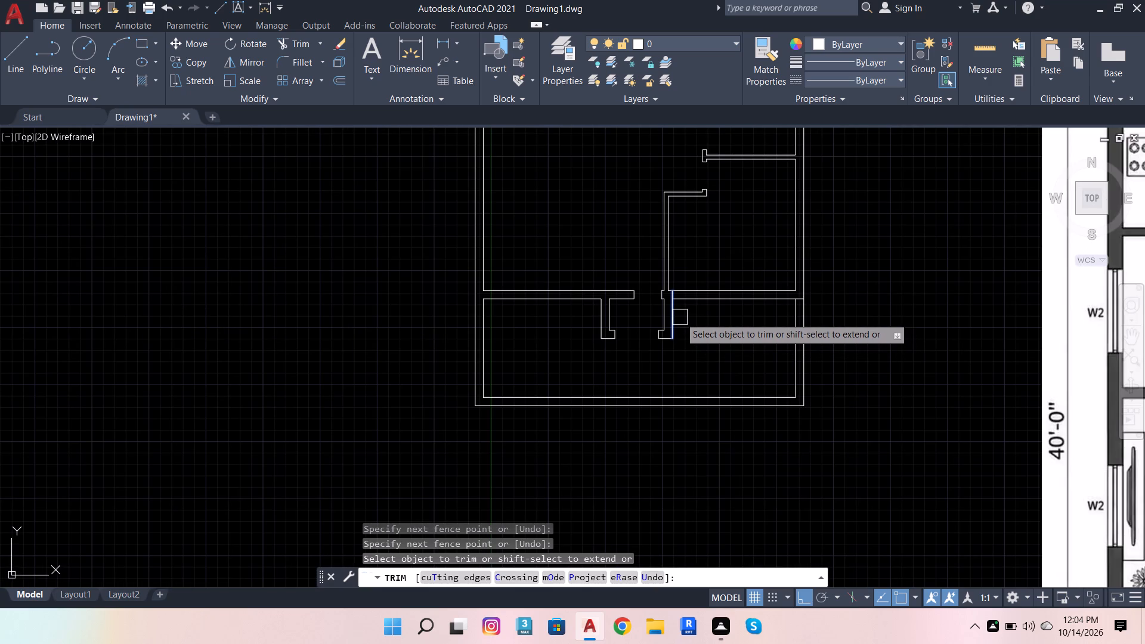
pyautogui.keyDown('shift'); pyautogui.click(676, 324); pyautogui.keyUp('shift')
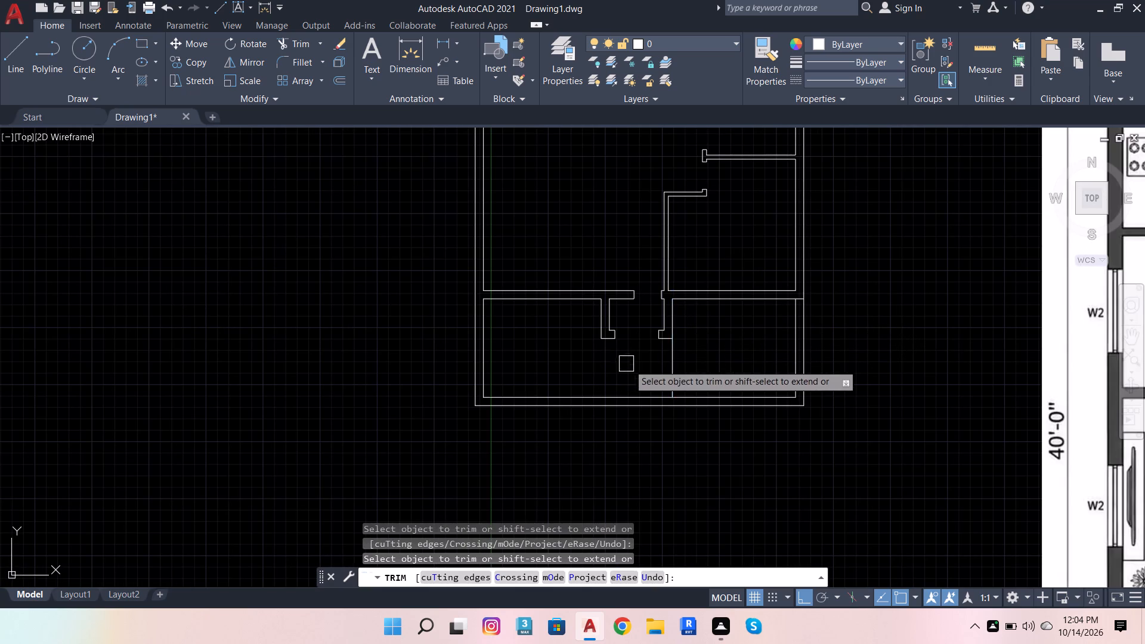
pyautogui.keyDown('shift'); pyautogui.click(593, 332); pyautogui.keyUp('shift')
pyautogui.keyDown('shift'); pyautogui.click(600, 366); pyautogui.keyUp('shift')
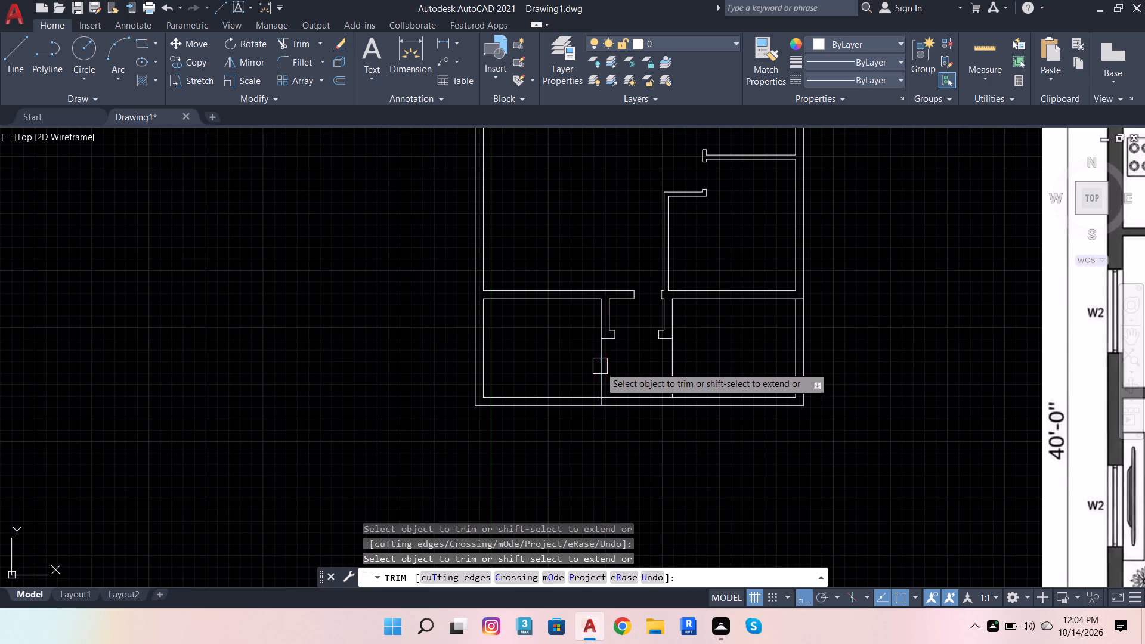
pyautogui.keyDown('shift'); pyautogui.click(679, 363); pyautogui.keyUp('shift')
pyautogui.click(679, 370)
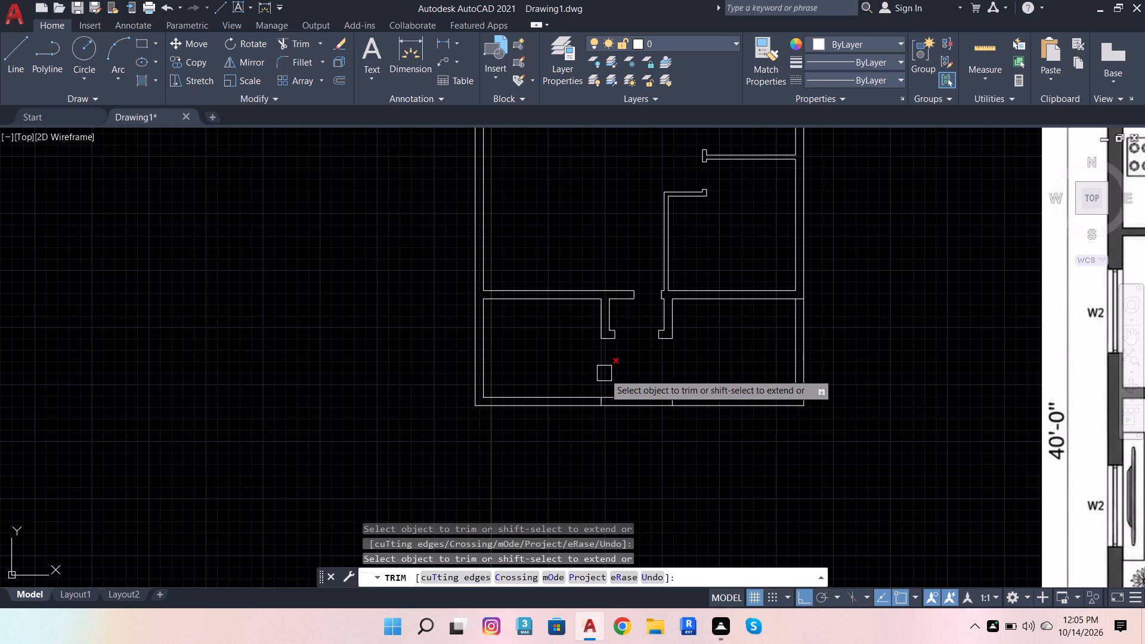
pyautogui.click(604, 373)
pyautogui.click(654, 366)
# Cut the front boundary wall between the two short lines to make the main gate opening.
pyautogui.click(611, 435)
pyautogui.scroll(-2, 646, 383)
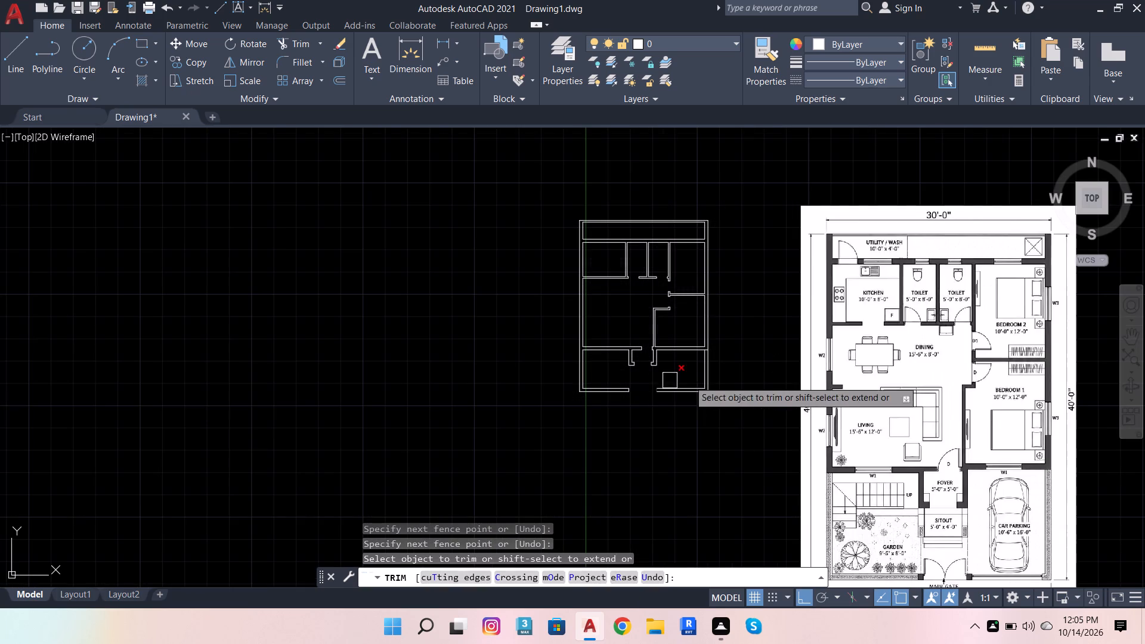
pyautogui.press('Escape')
pyautogui.press('Escape')
pyautogui.press('Escape')
pyautogui.press('Escape')
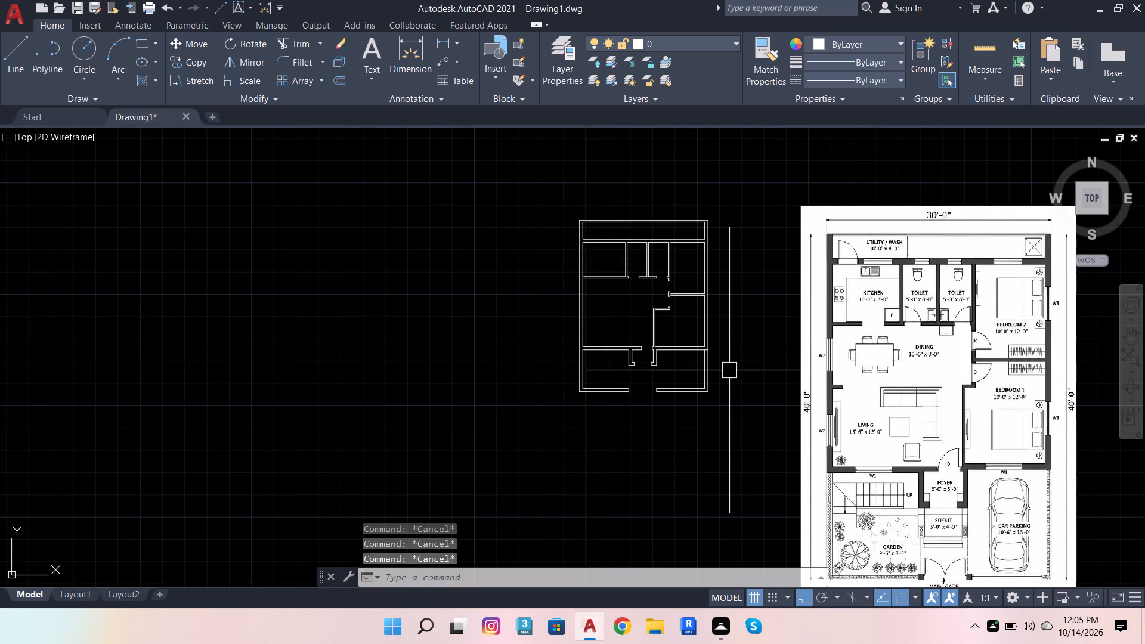
# Compare the redrawn plan with the reference image, examining the foyer, sitout, main gate and surrounding rooms.
pyautogui.scroll(-1, 883, 435)
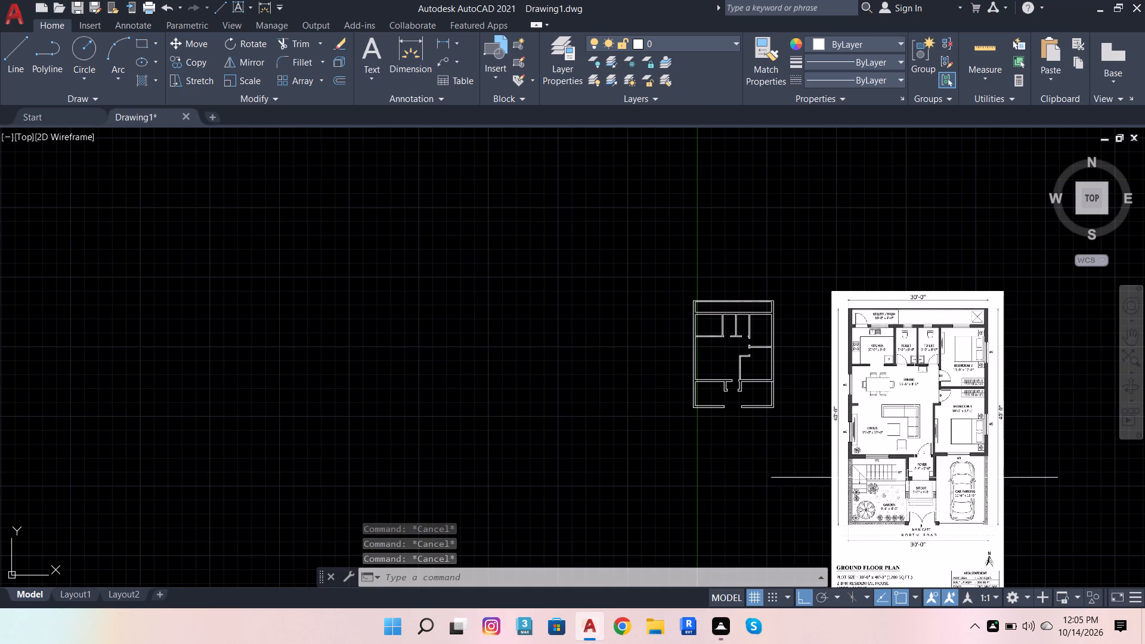
pyautogui.scroll(3, 930, 515)
pyautogui.scroll(-3, 899, 450)
pyautogui.scroll(1, 906, 469)
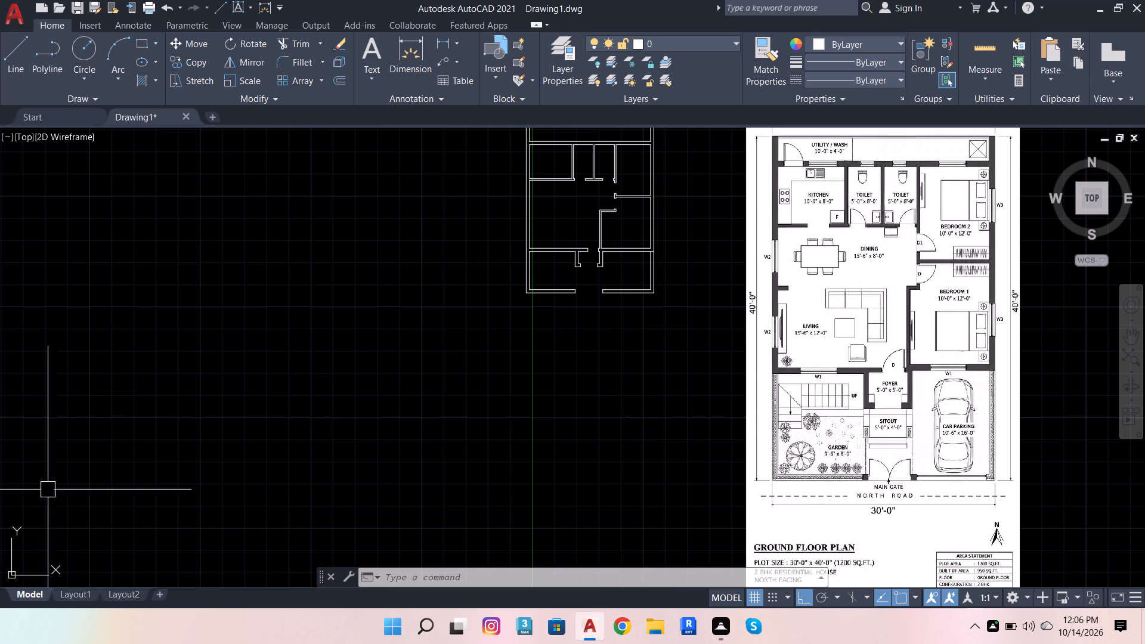
pyautogui.scroll(1, 654, 243)
pyautogui.scroll(-1, 626, 261)
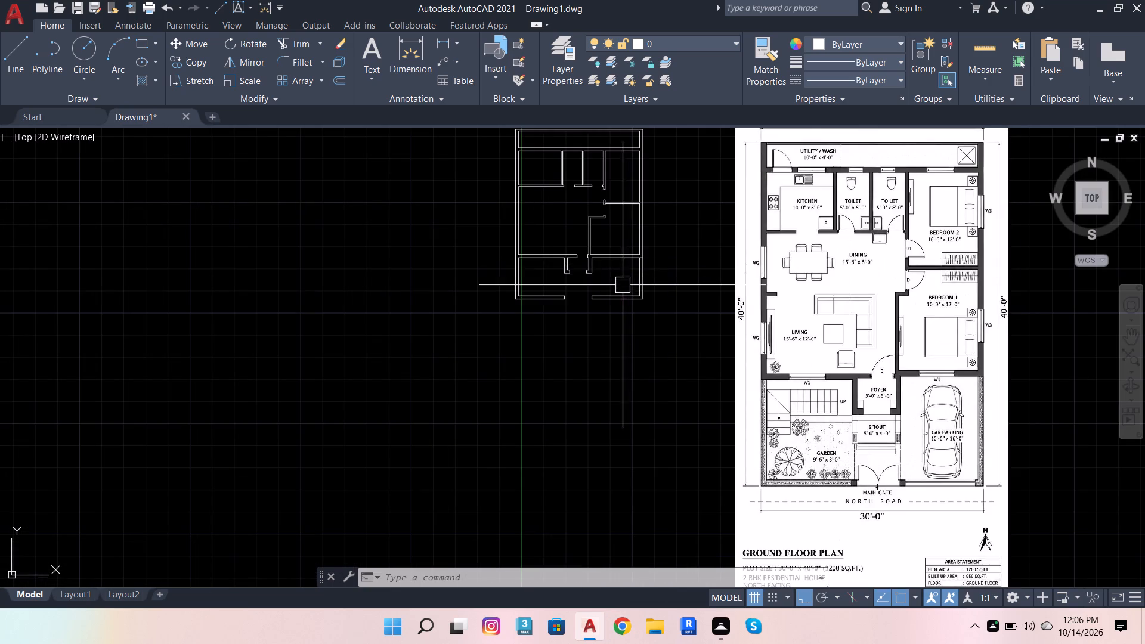
pyautogui.scroll(2, 843, 443)
pyautogui.scroll(-1, 648, 384)
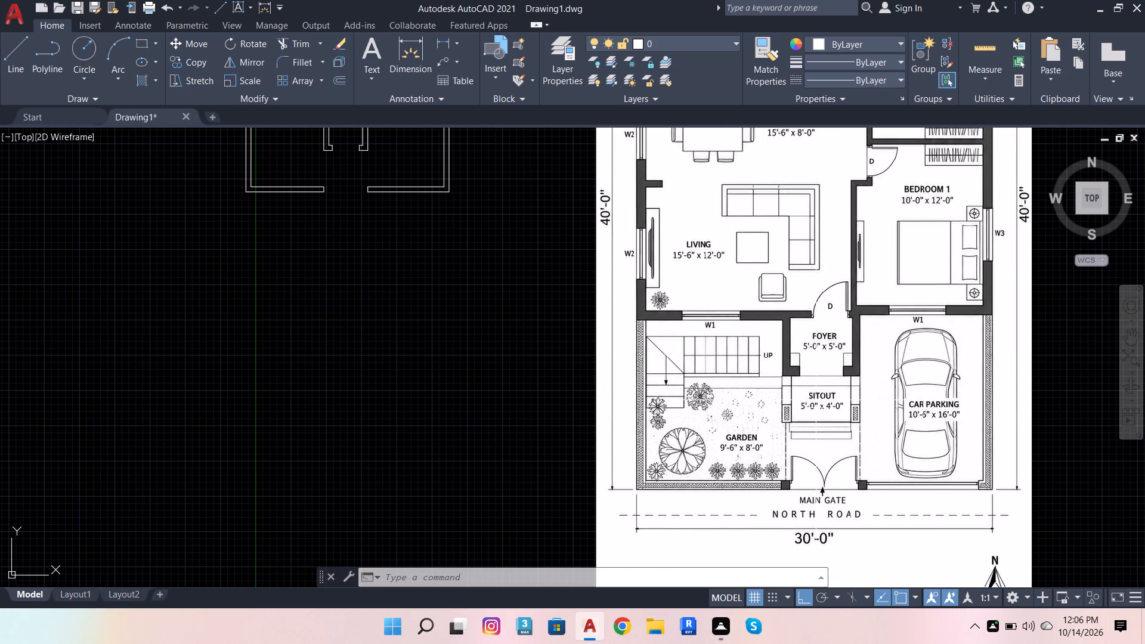
pyautogui.scroll(-1, 966, 428)
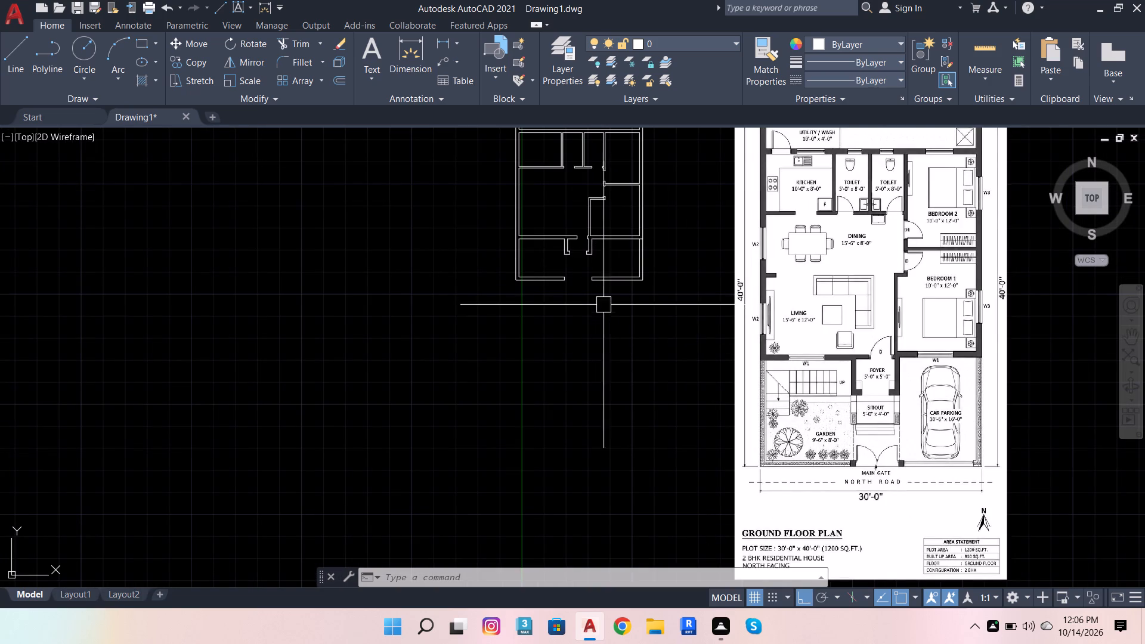
pyautogui.scroll(1, 534, 268)
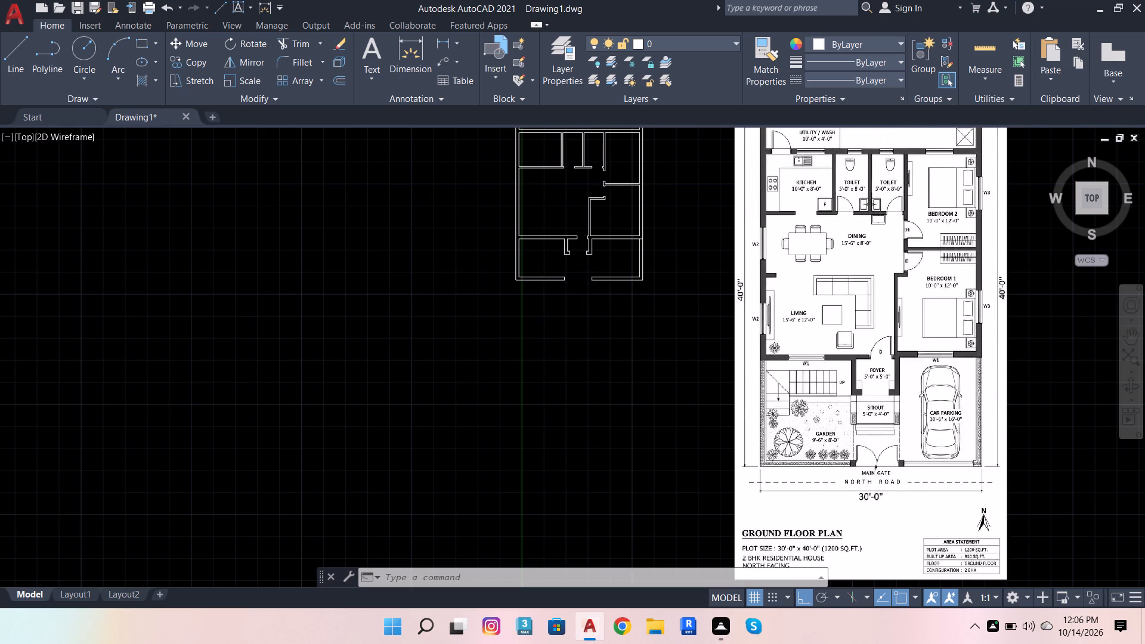
pyautogui.scroll(-1, 534, 268)
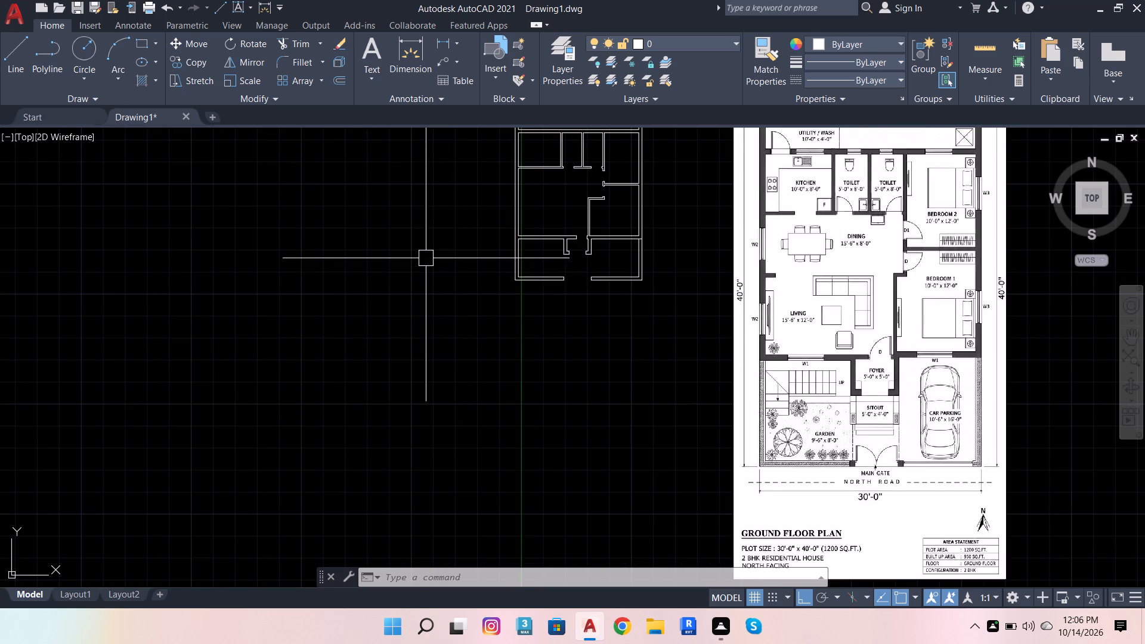
# Start a selection window in the empty space outside the plan's left boundary wall, beside the garden area.
pyautogui.click(426, 258)
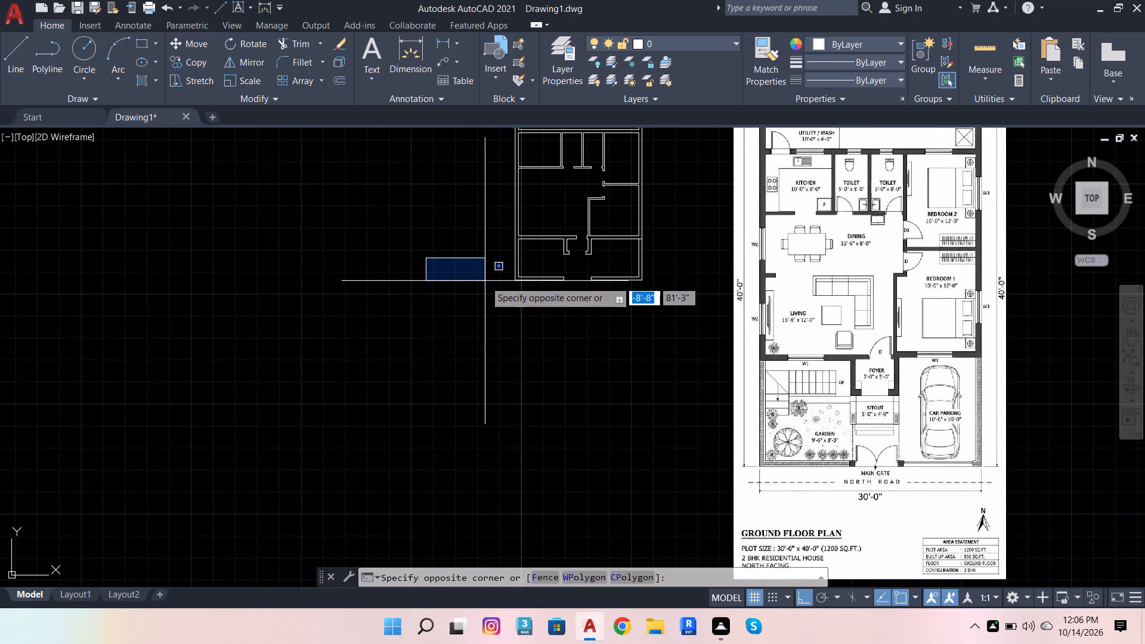
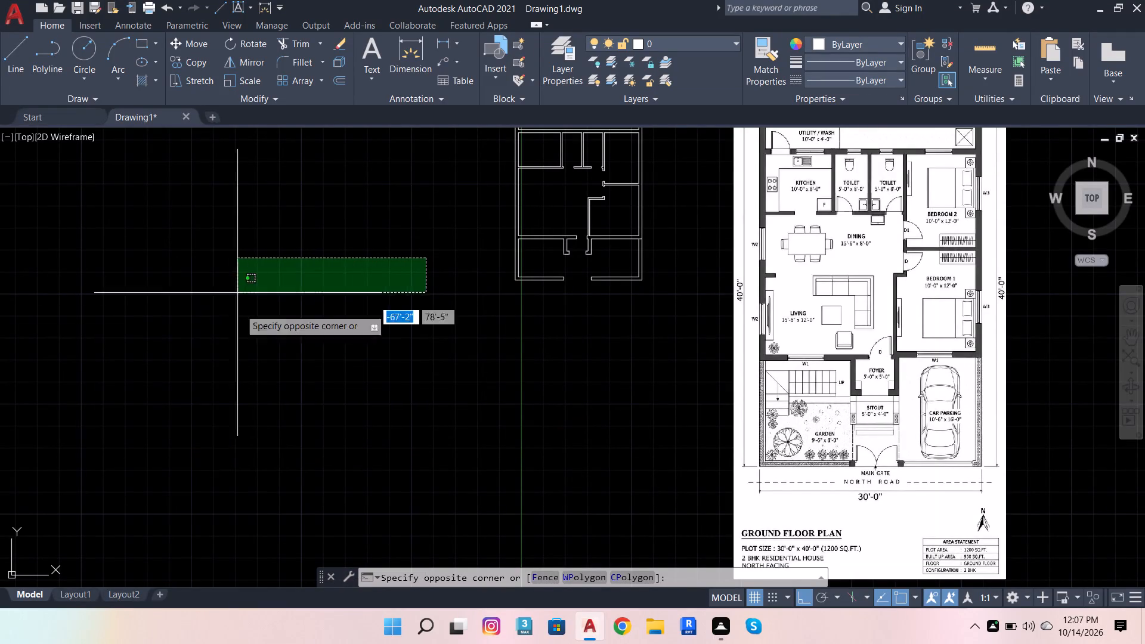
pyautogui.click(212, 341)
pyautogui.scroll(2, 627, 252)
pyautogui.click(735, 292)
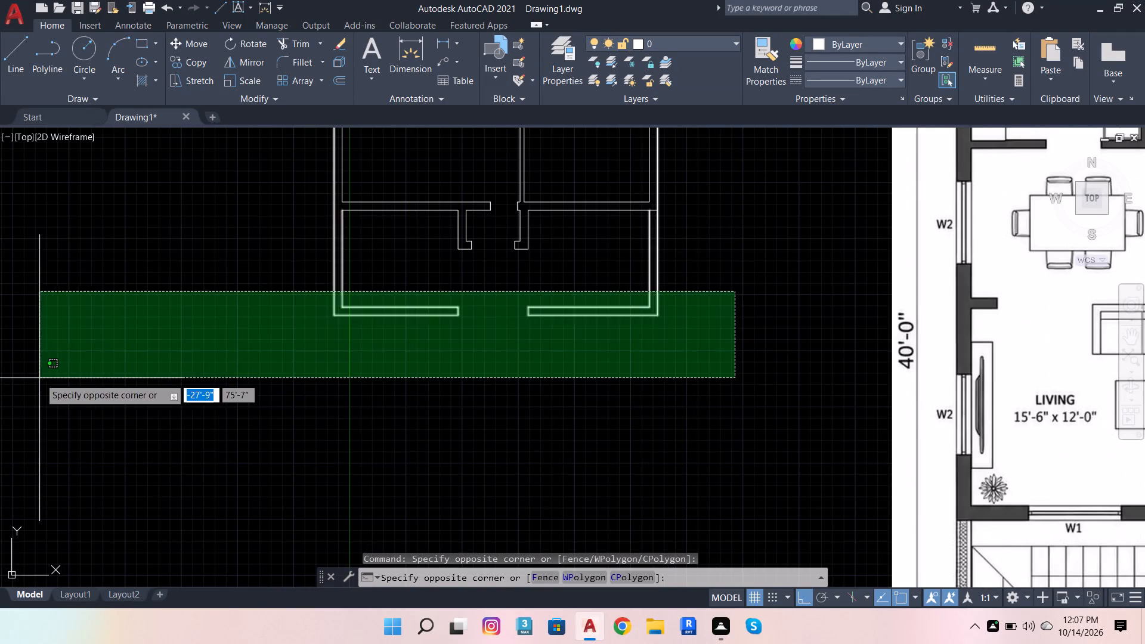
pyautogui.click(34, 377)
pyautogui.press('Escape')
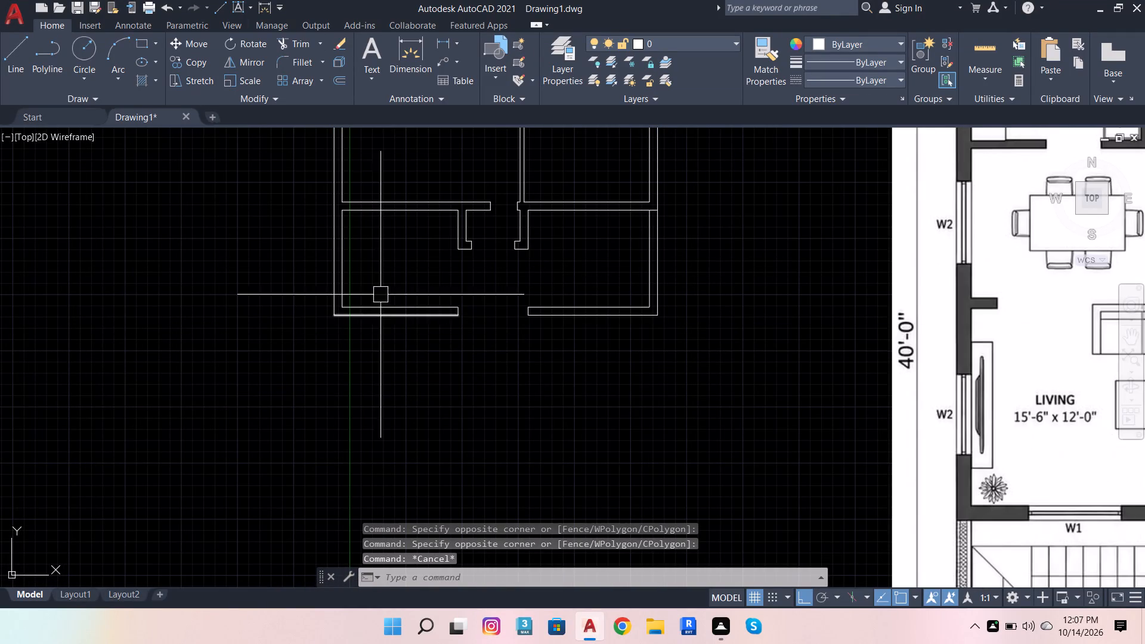
# Move the front boundary wall lines and the end lines of the main gate opening 2' outward, away from the foyer.
pyautogui.click(398, 275)
pyautogui.click(585, 370)
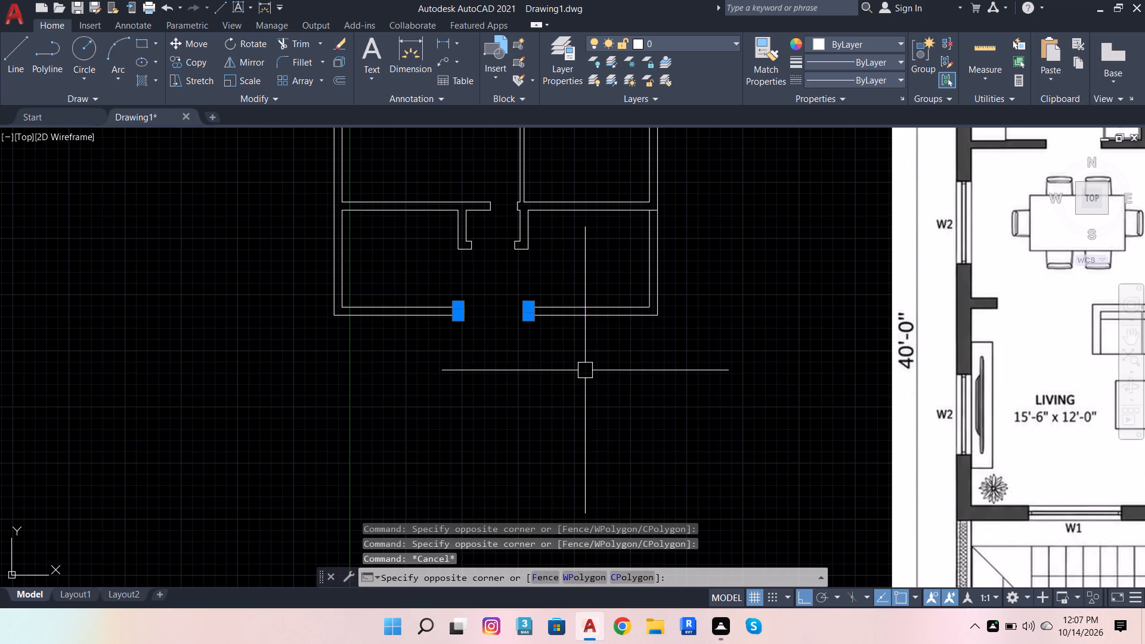
pyautogui.click(629, 357)
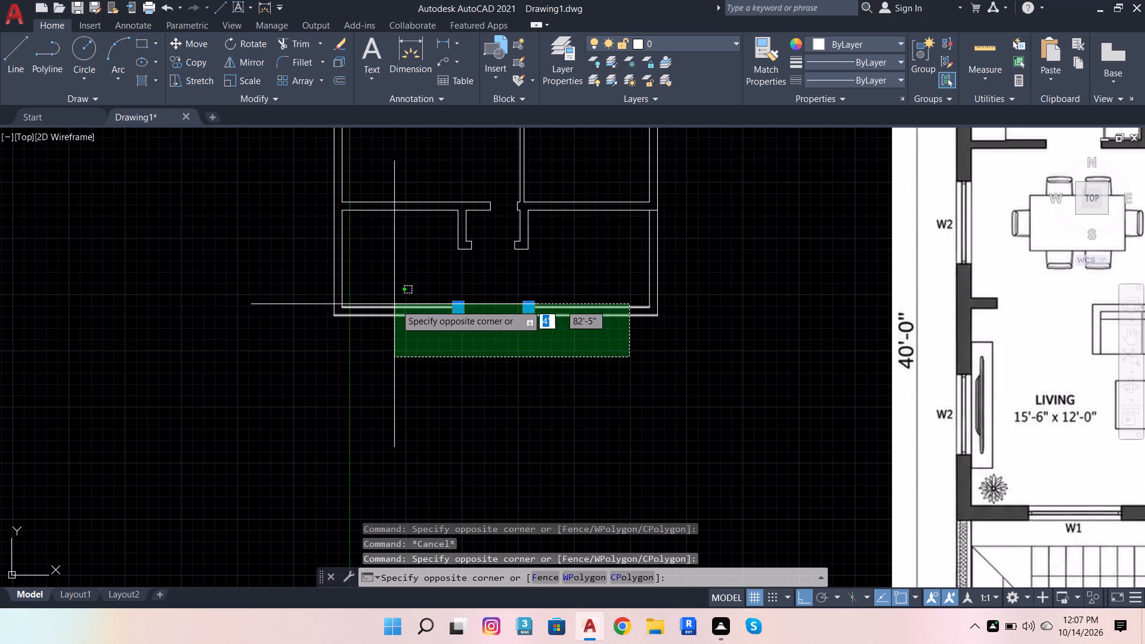
pyautogui.click(410, 302)
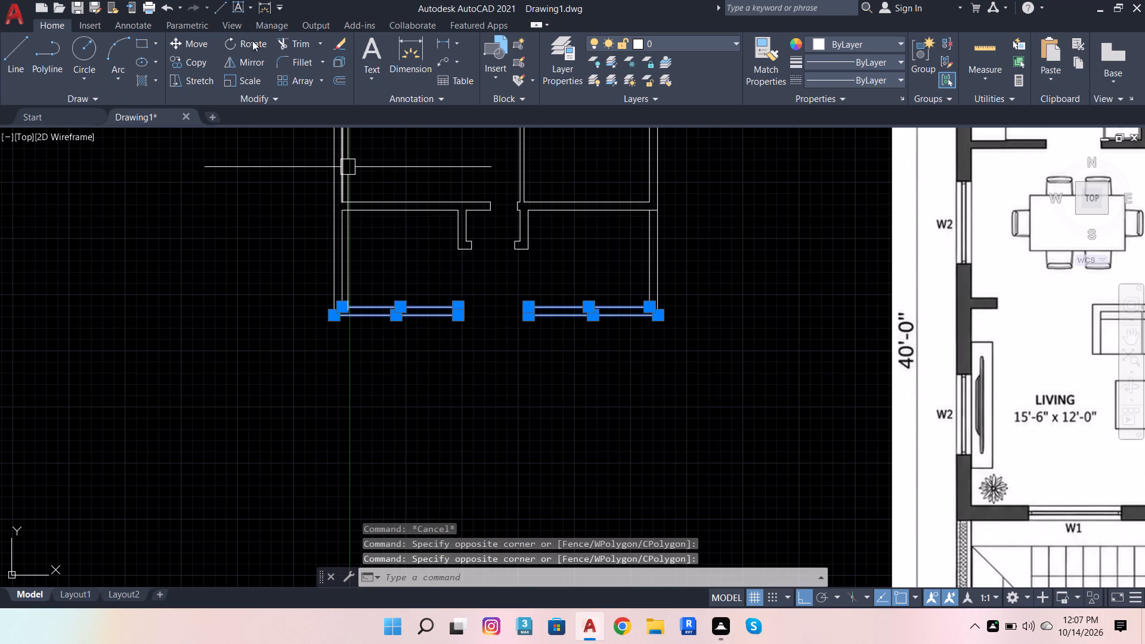
pyautogui.click(196, 41)
pyautogui.scroll(1, 663, 300)
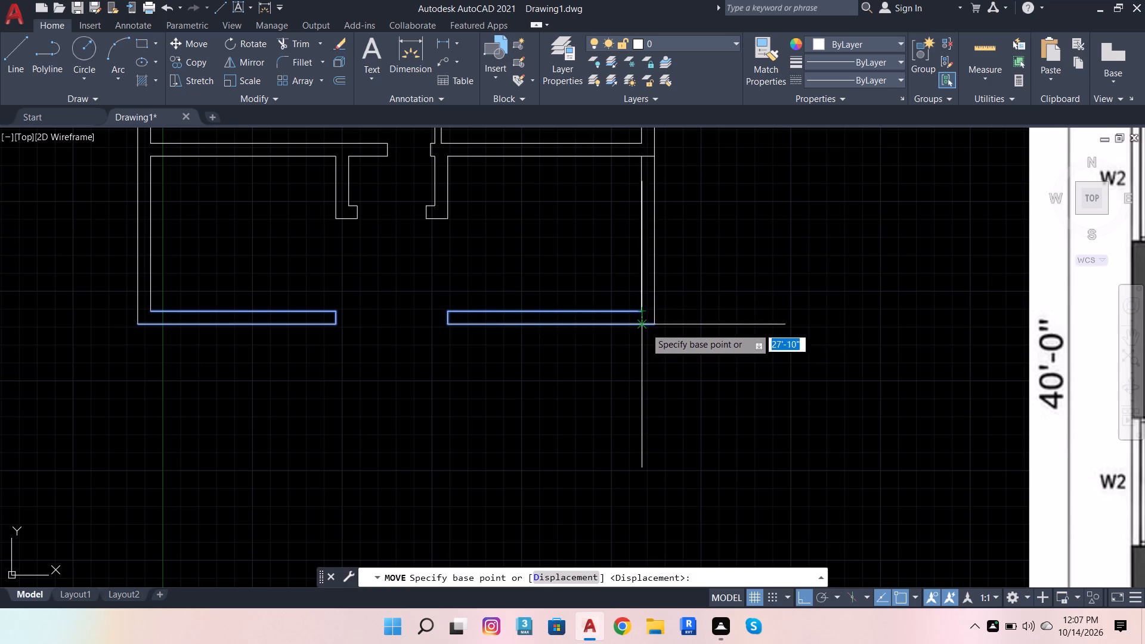
pyautogui.click(660, 327)
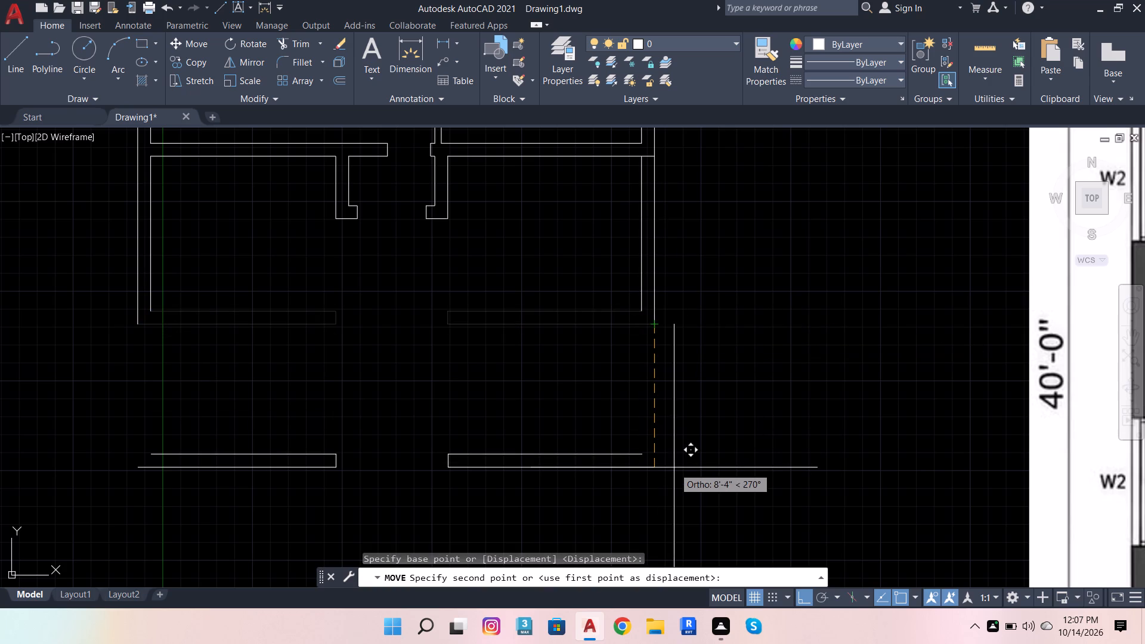
pyautogui.write("2'")
pyautogui.press('Return')
pyautogui.press('space')
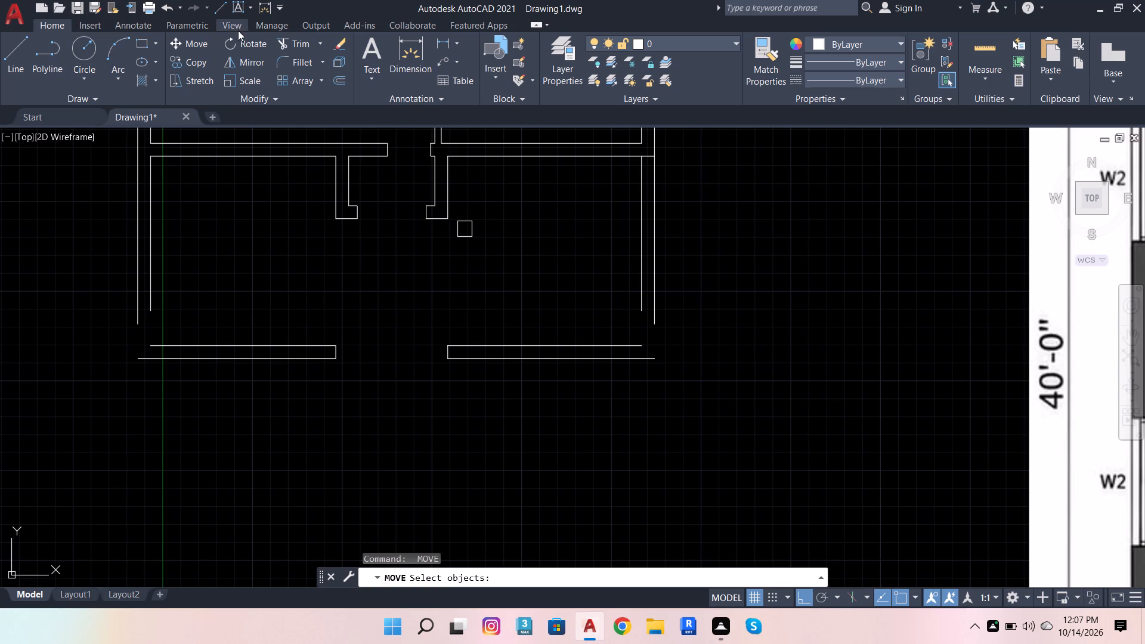
# Extend the inner and outer lines of both side walls down to the moved front boundary wall.
pyautogui.click(304, 41)
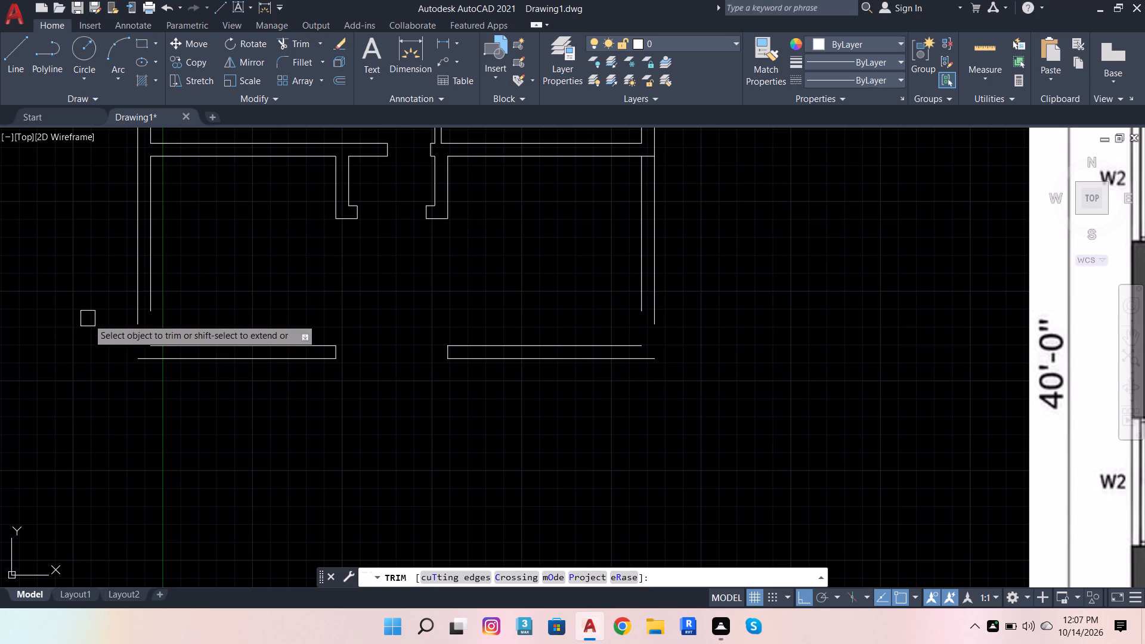
pyautogui.keyDown('shift'); pyautogui.click(134, 292); pyautogui.keyUp('shift')
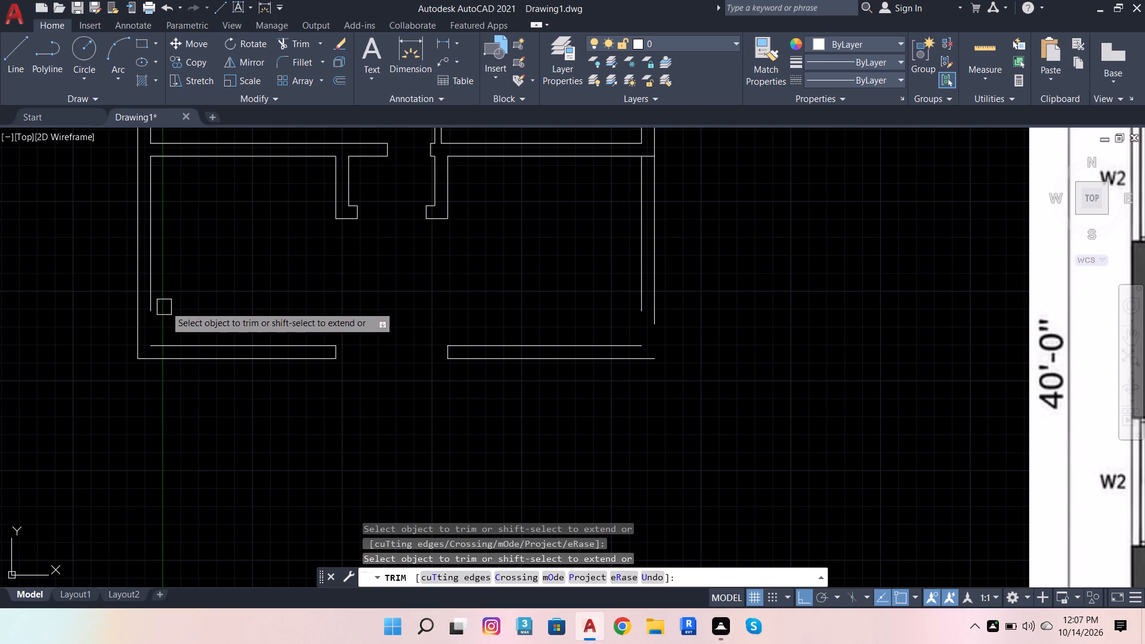
pyautogui.keyDown('shift'); pyautogui.click(156, 303); pyautogui.keyUp('shift')
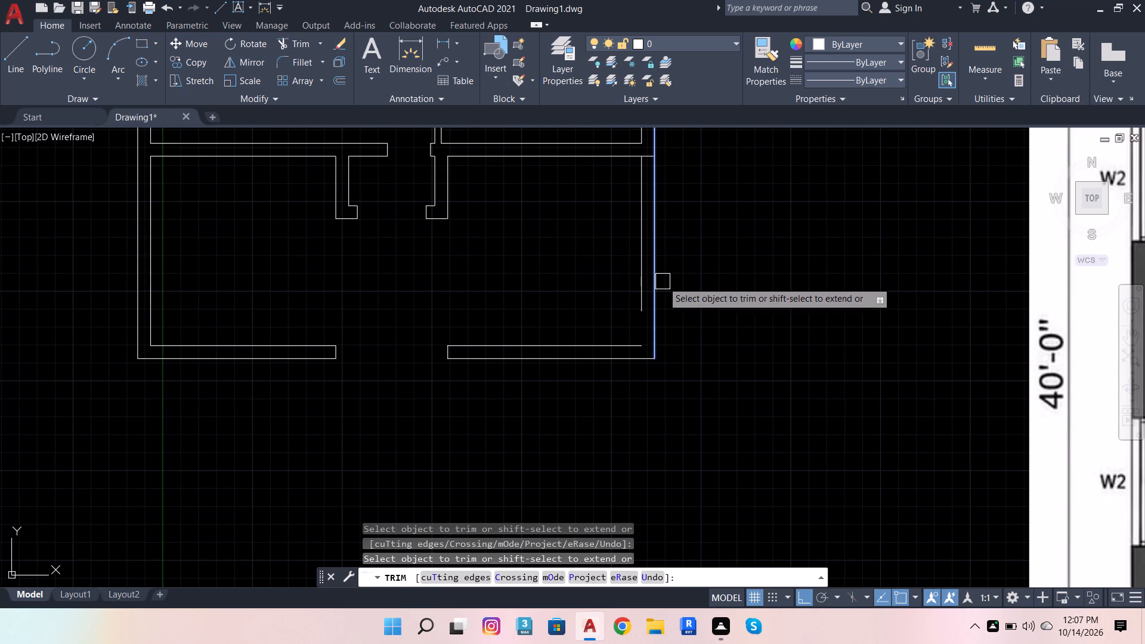
pyautogui.keyDown('shift'); pyautogui.moveTo(660, 290); pyautogui.dragTo(642, 291); pyautogui.keyUp('shift')
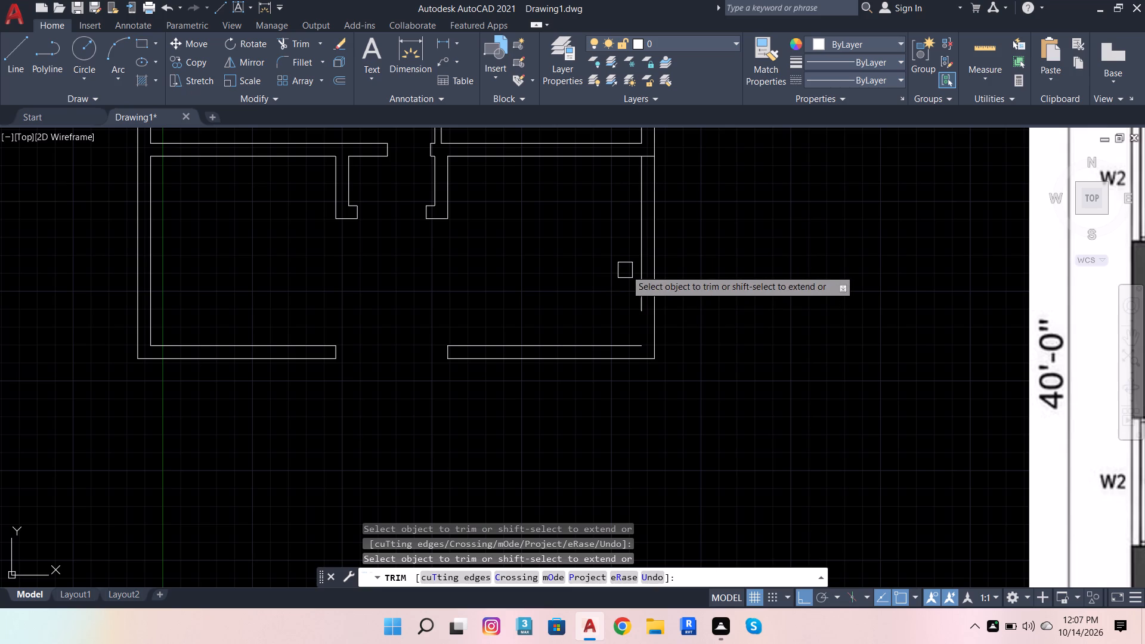
pyautogui.keyDown('shift'); pyautogui.click(635, 263); pyautogui.keyUp('shift')
# Trim the short line crossing the right outer wall where Bedroom 1's front wall meets it.
pyautogui.scroll(-1, 444, 366)
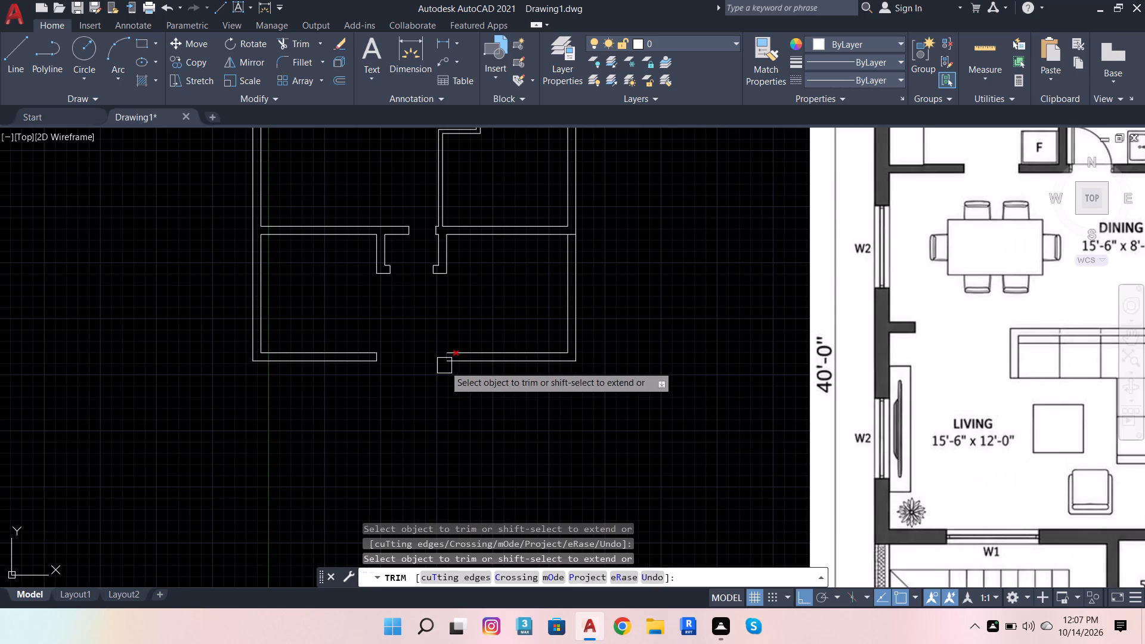
pyautogui.scroll(4, 534, 232)
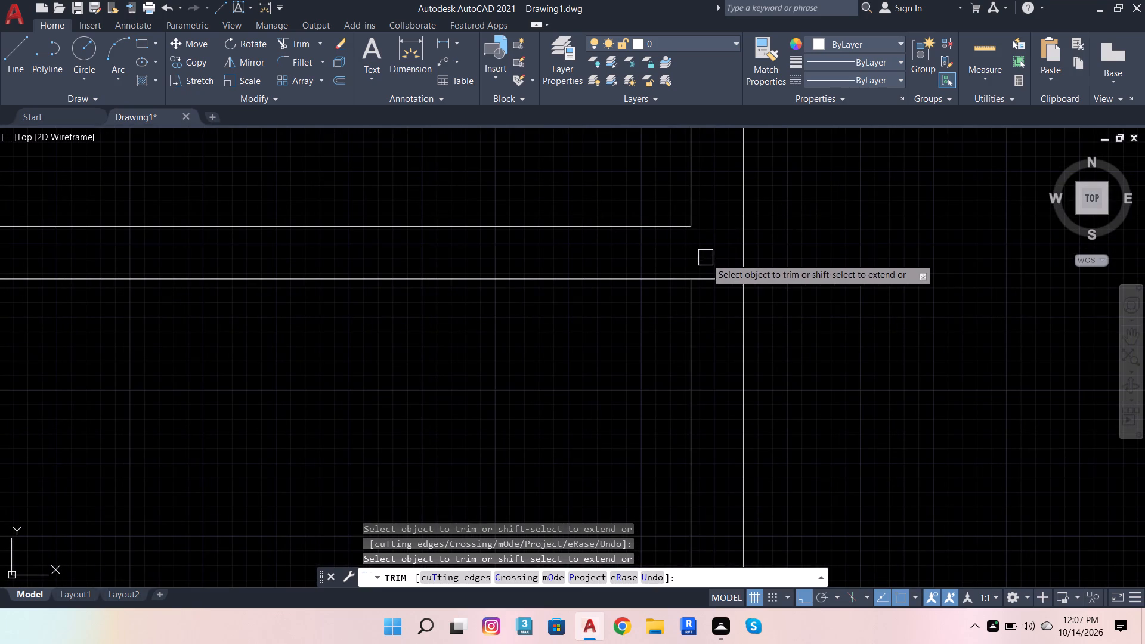
pyautogui.click(720, 275)
pyautogui.press('Escape')
pyautogui.press('Escape')
pyautogui.press('Escape')
pyautogui.press('Escape')
pyautogui.press('Escape')
pyautogui.press('Escape')
pyautogui.press('Escape')
pyautogui.press('Escape')
pyautogui.press('Escape')
pyautogui.press('Escape')
pyautogui.press('Escape')
pyautogui.press('Escape')
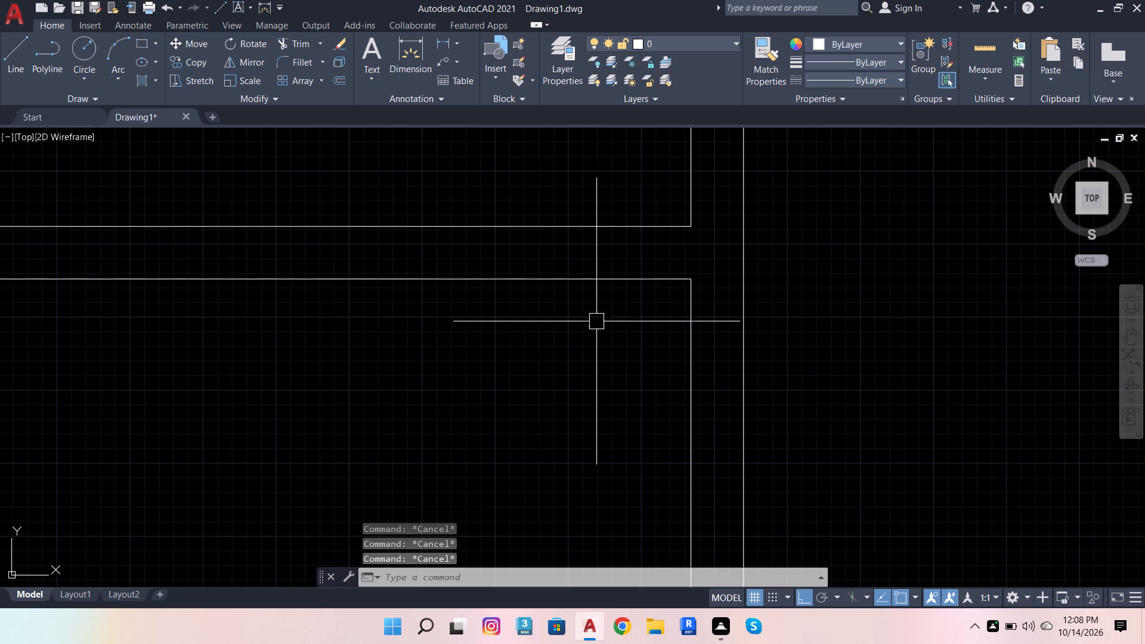
# Open the recent drawing Furniture 2013 04 24, ignoring its unresolved reference files.
pyautogui.scroll(-2, 599, 340)
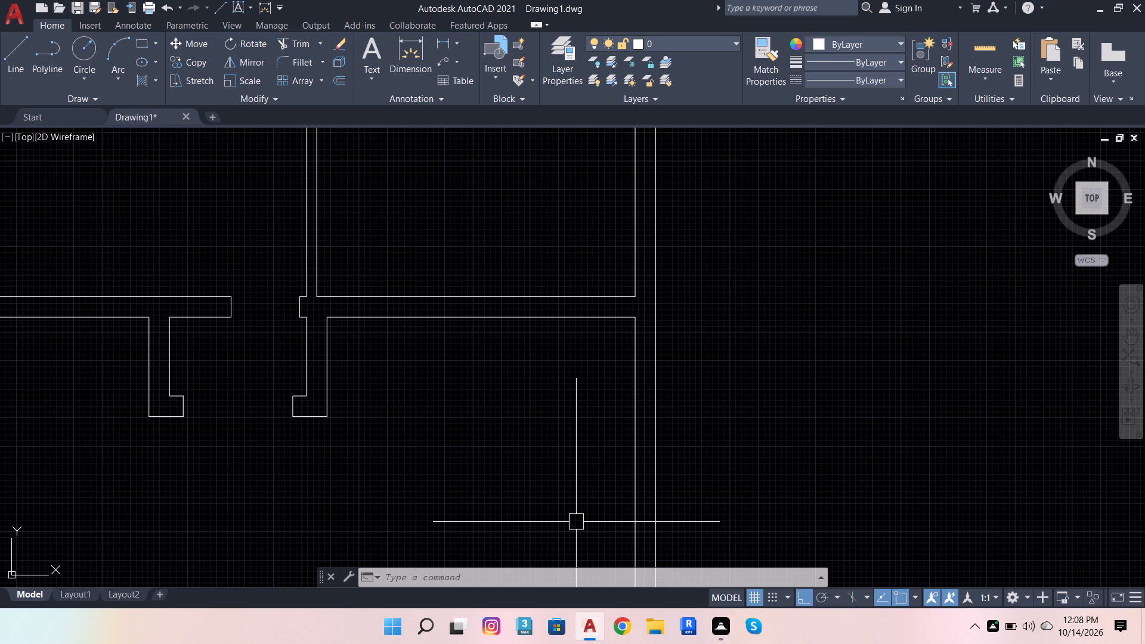
pyautogui.scroll(-3, 765, 182)
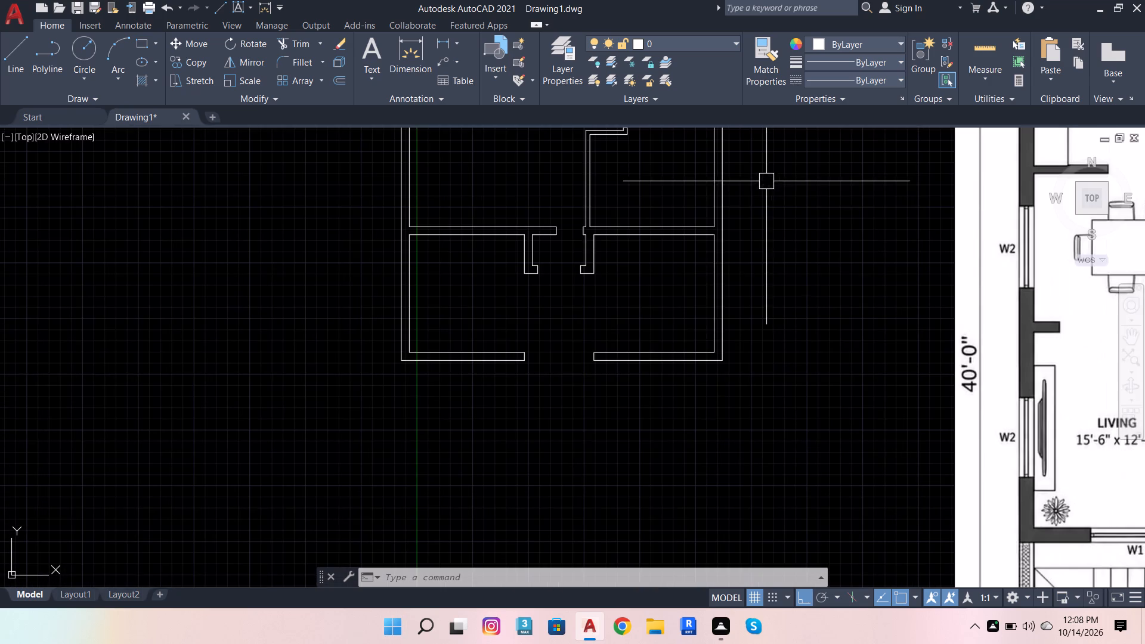
pyautogui.scroll(-1, 554, 305)
pyautogui.scroll(-1, 669, 286)
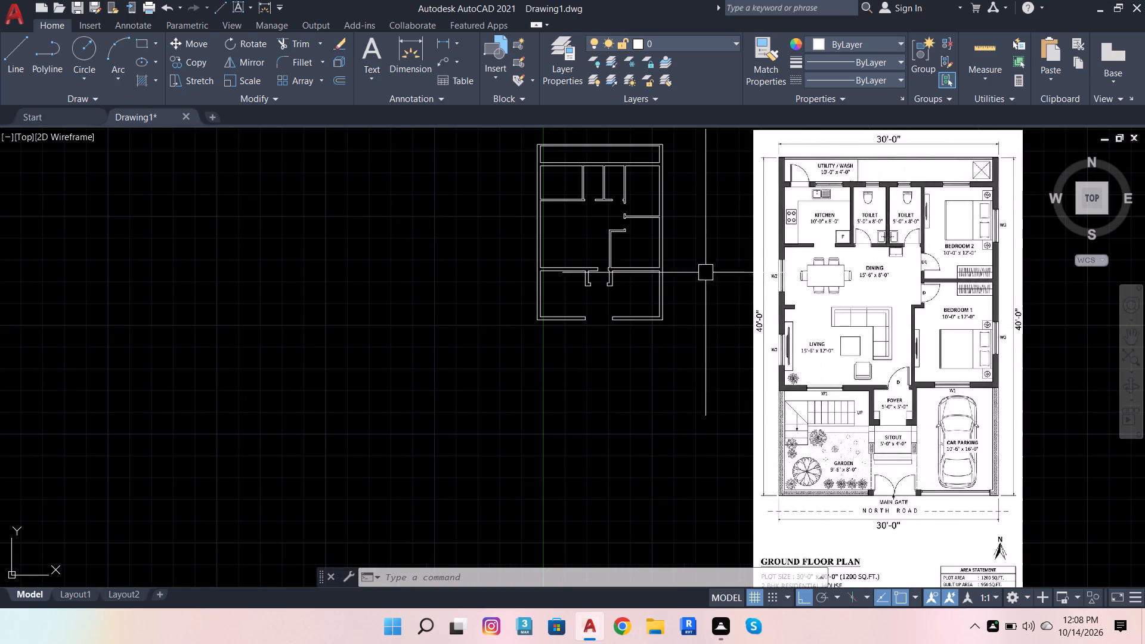
pyautogui.click(84, 116)
pyautogui.click(513, 246)
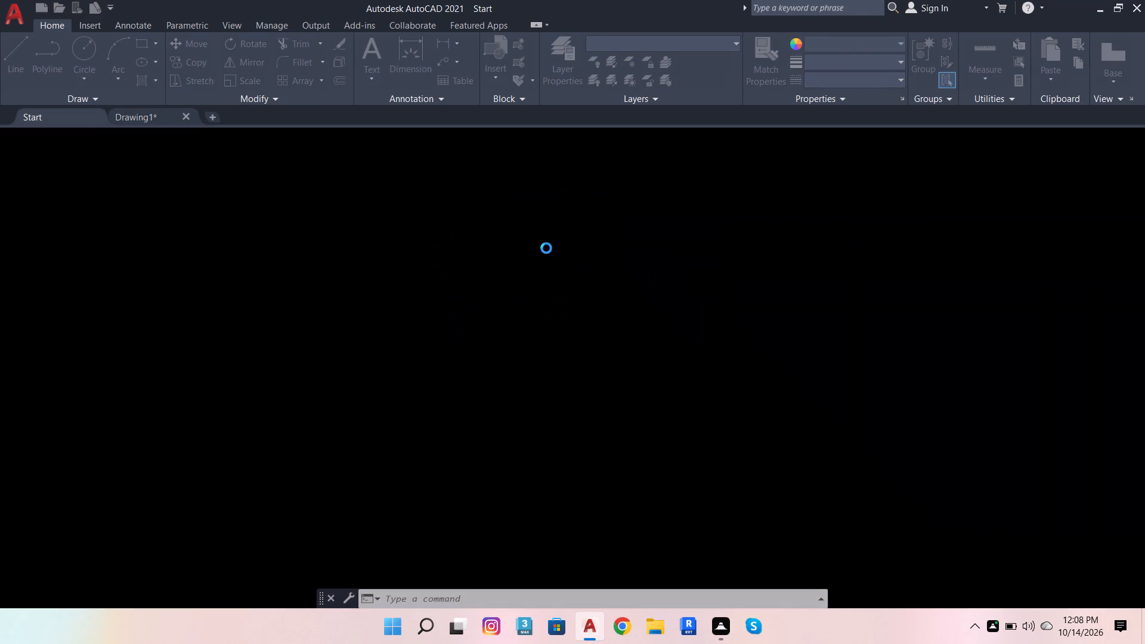
pyautogui.click(645, 323)
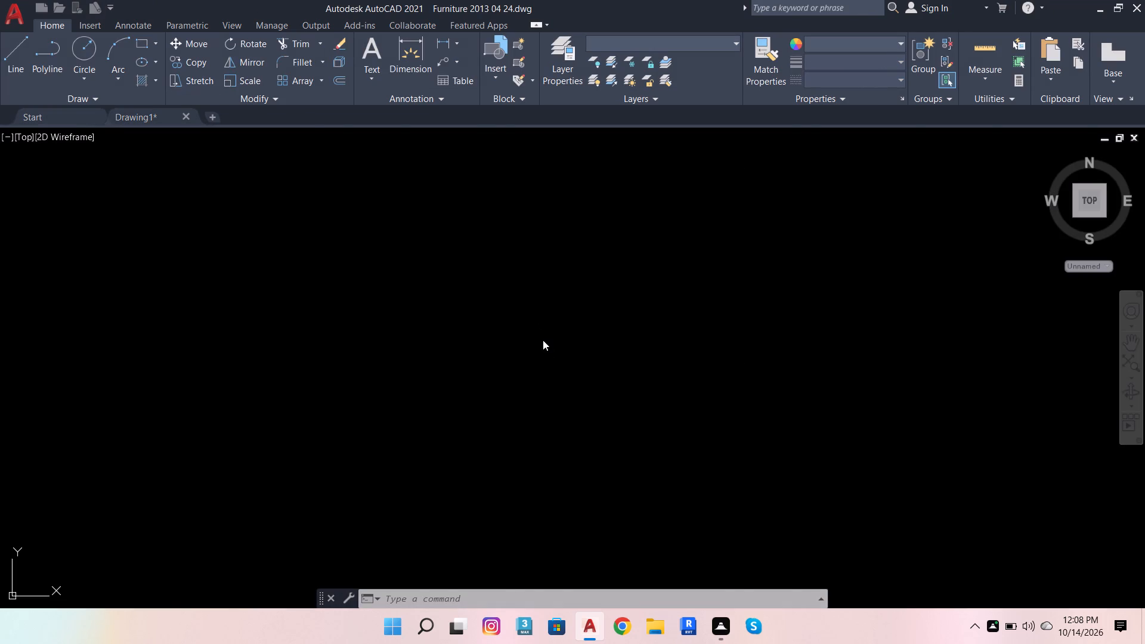
pyautogui.scroll(-2, 550, 351)
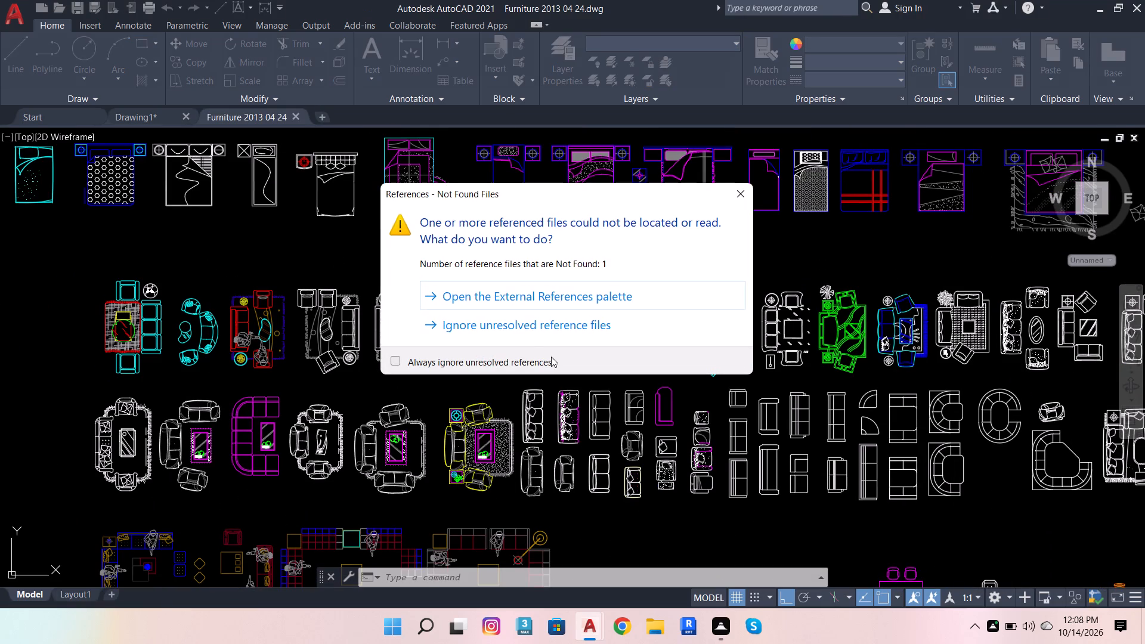
pyautogui.click(581, 318)
# Copy the upper of the two top-view cars from the furniture drawing and paste it into Drawing1, beside the plan's left wall.
pyautogui.scroll(-3, 561, 361)
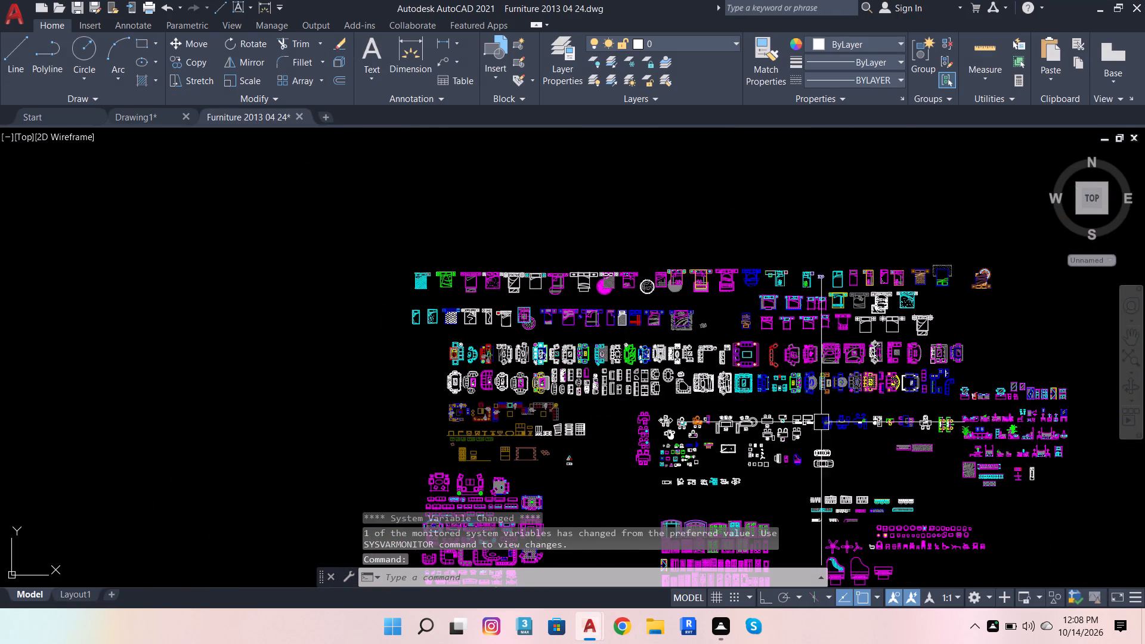
pyautogui.scroll(4, 868, 486)
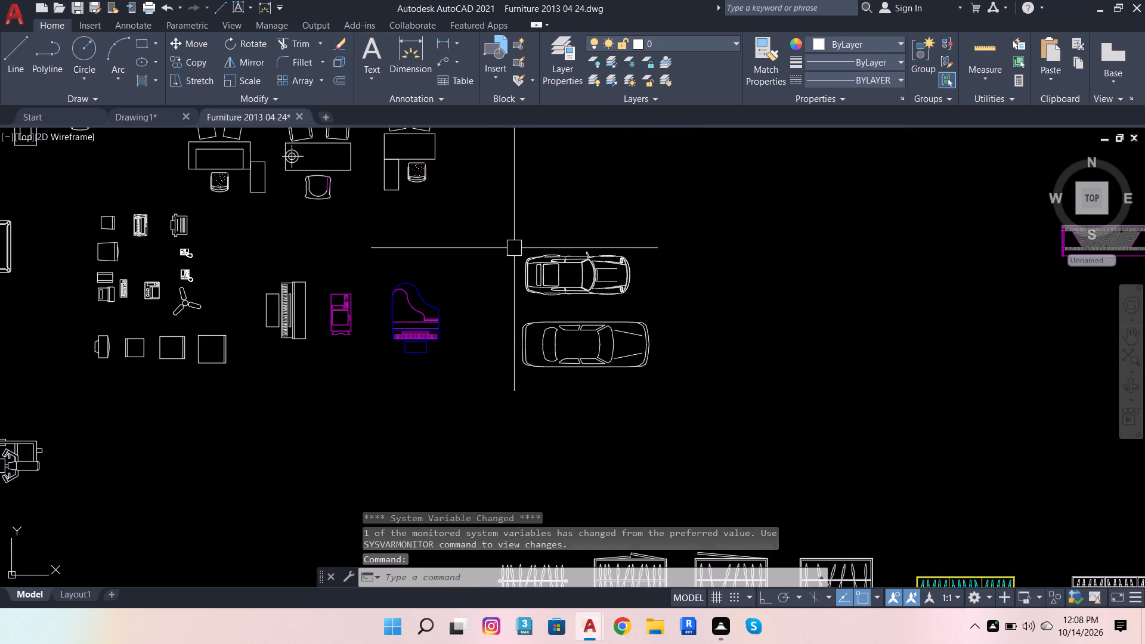
pyautogui.click(519, 230)
pyautogui.click(652, 302)
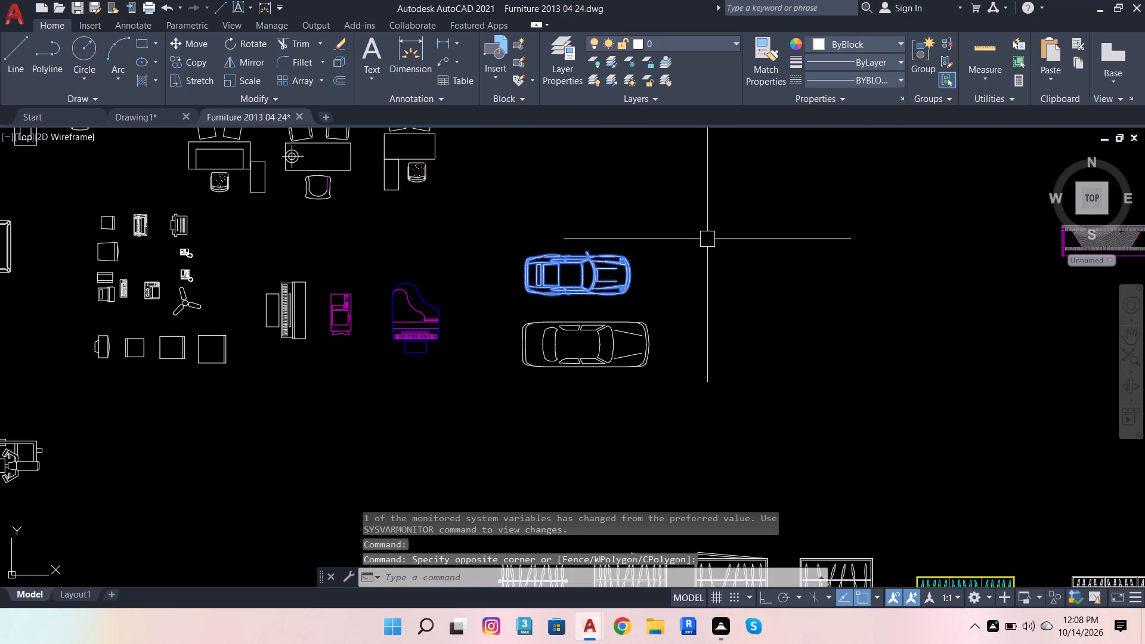
pyautogui.hotkey('ctrl', 'c')
pyautogui.hotkey('ctrl', 'c')
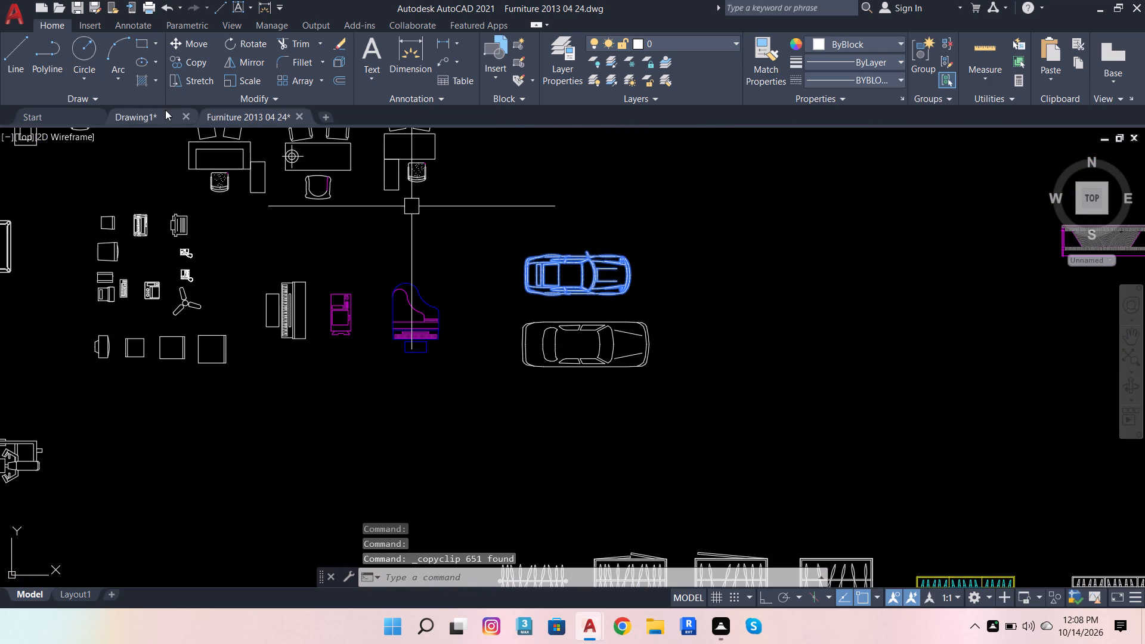
pyautogui.click(165, 111)
pyautogui.scroll(-2, 217, 148)
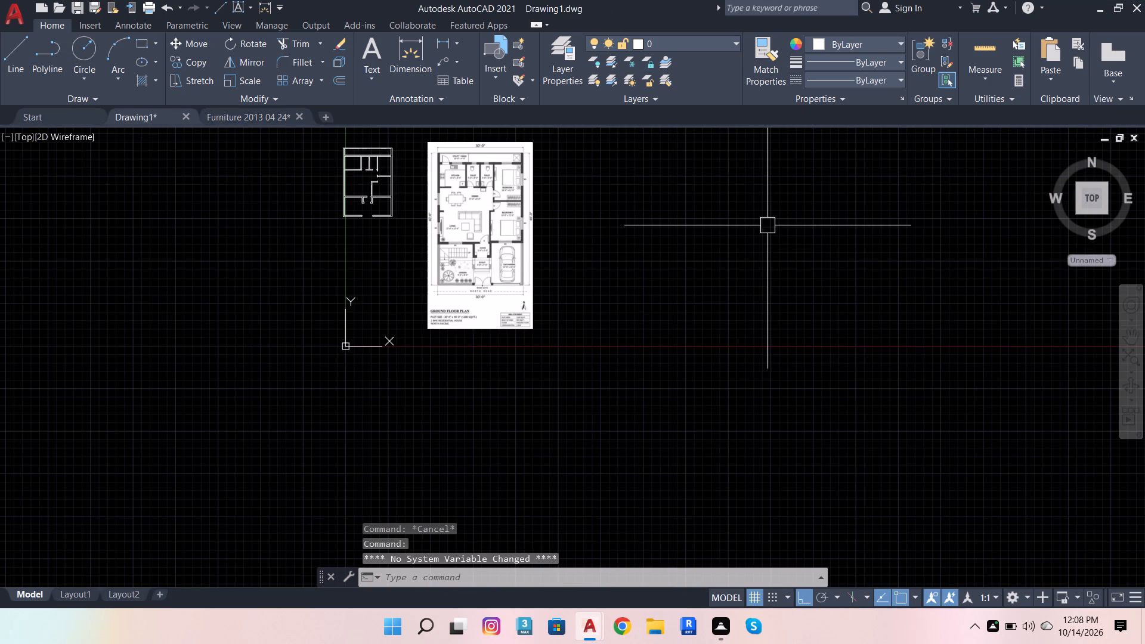
pyautogui.hotkey('ctrl', 'v')
pyautogui.scroll(3, 317, 203)
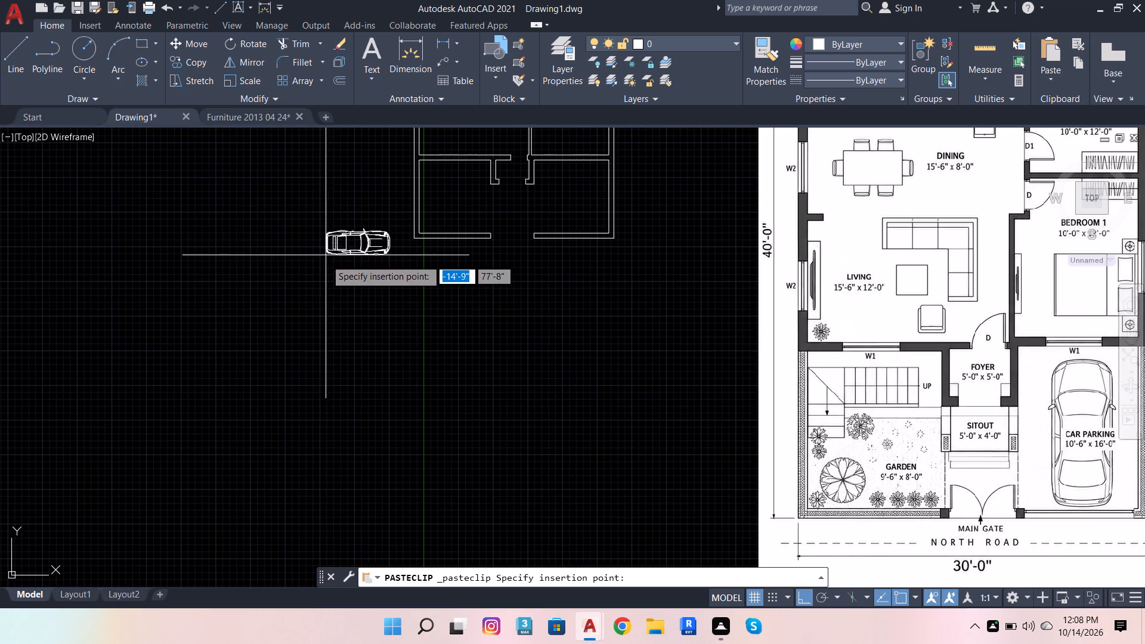
pyautogui.click(320, 275)
# Group all the objects of the pasted car into a single unit.
pyautogui.click(278, 239)
pyautogui.click(390, 302)
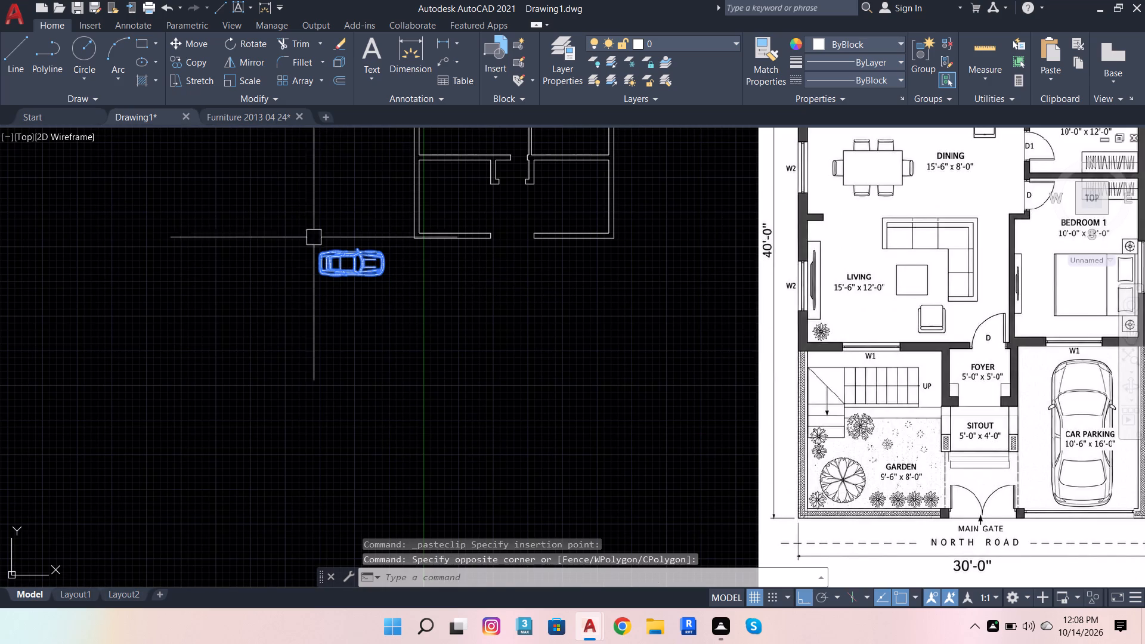
pyautogui.press('g')
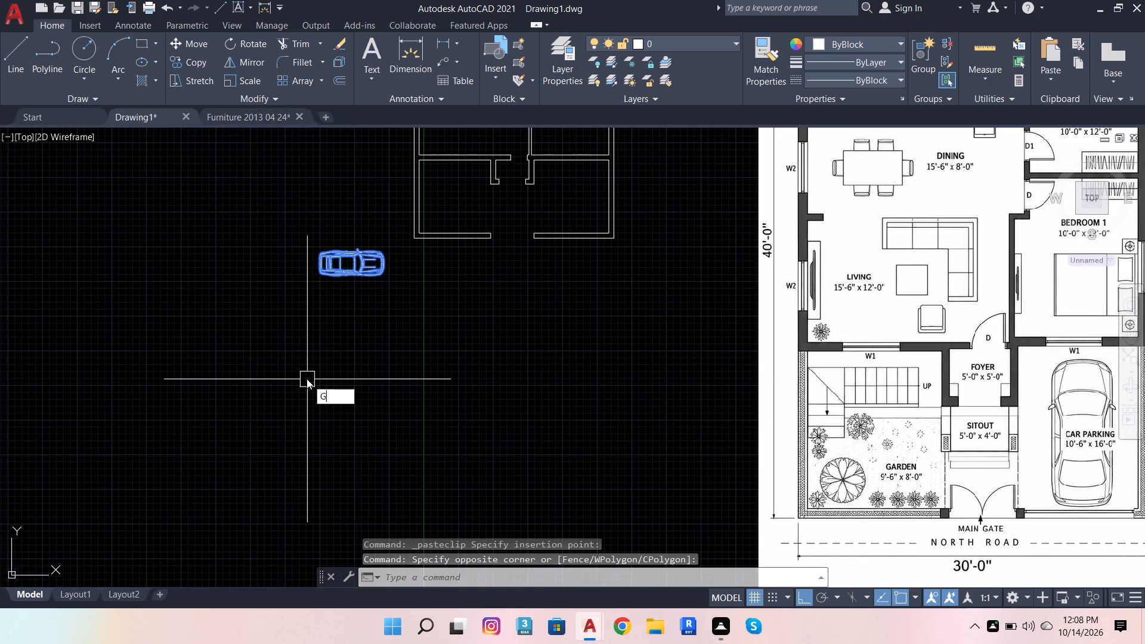
pyautogui.click(366, 413)
# Rotate the car group about its rear end so that it stands vertically with its front facing up.
pyautogui.click(337, 264)
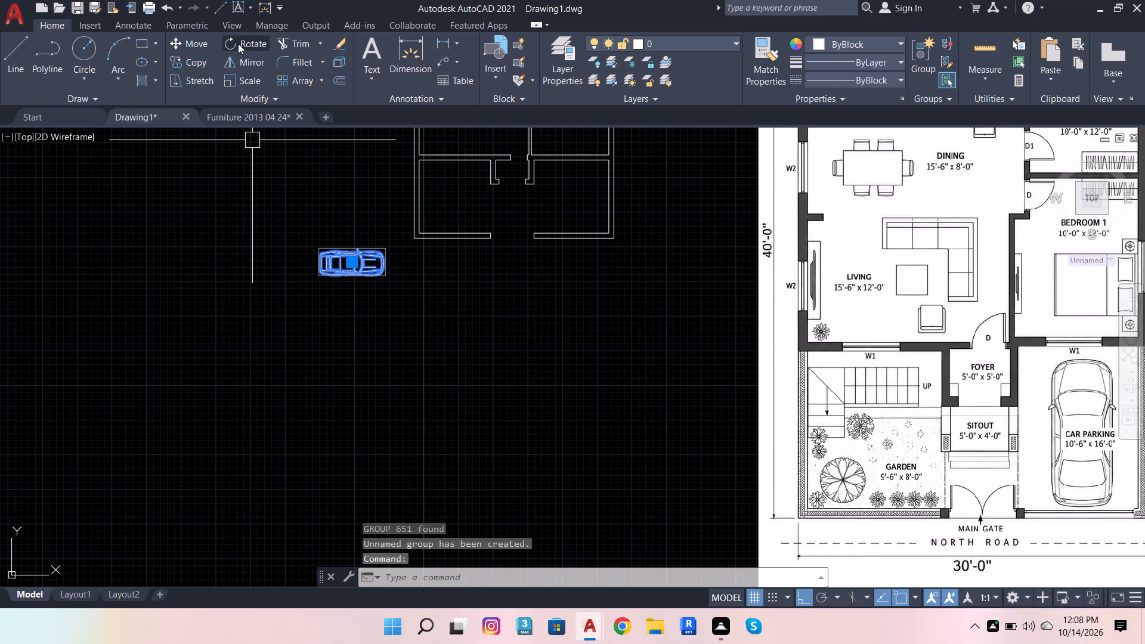
pyautogui.click(238, 44)
pyautogui.click(317, 265)
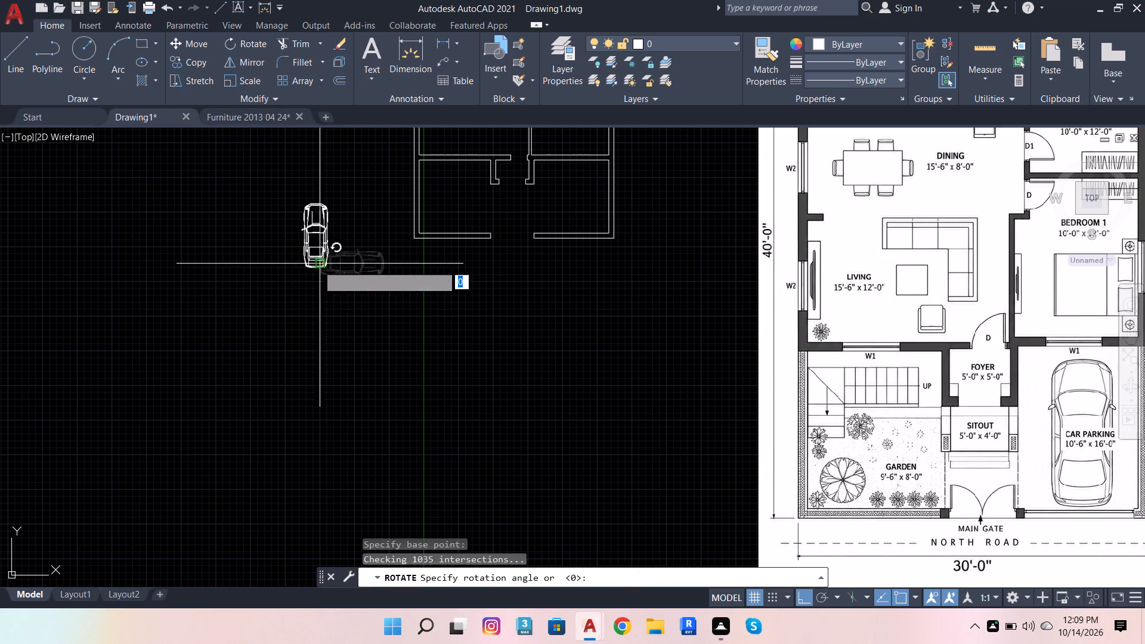
pyautogui.click(283, 169)
# Move the car group into the car parking bay in the plan's lower-right room, with ortho mode off.
pyautogui.click(311, 243)
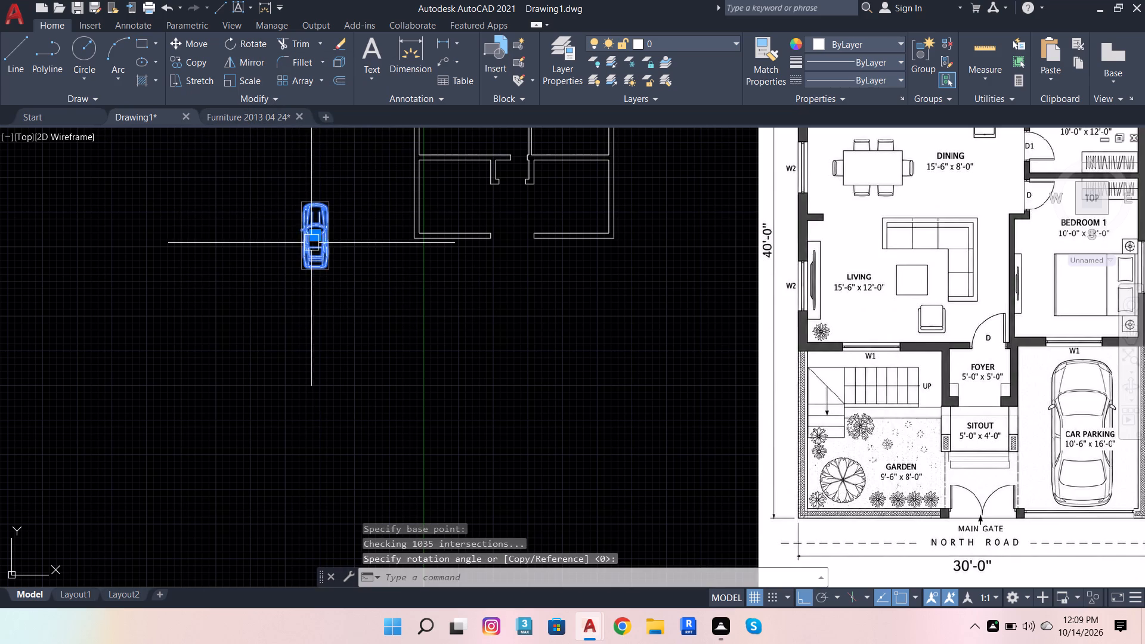
pyautogui.click(206, 49)
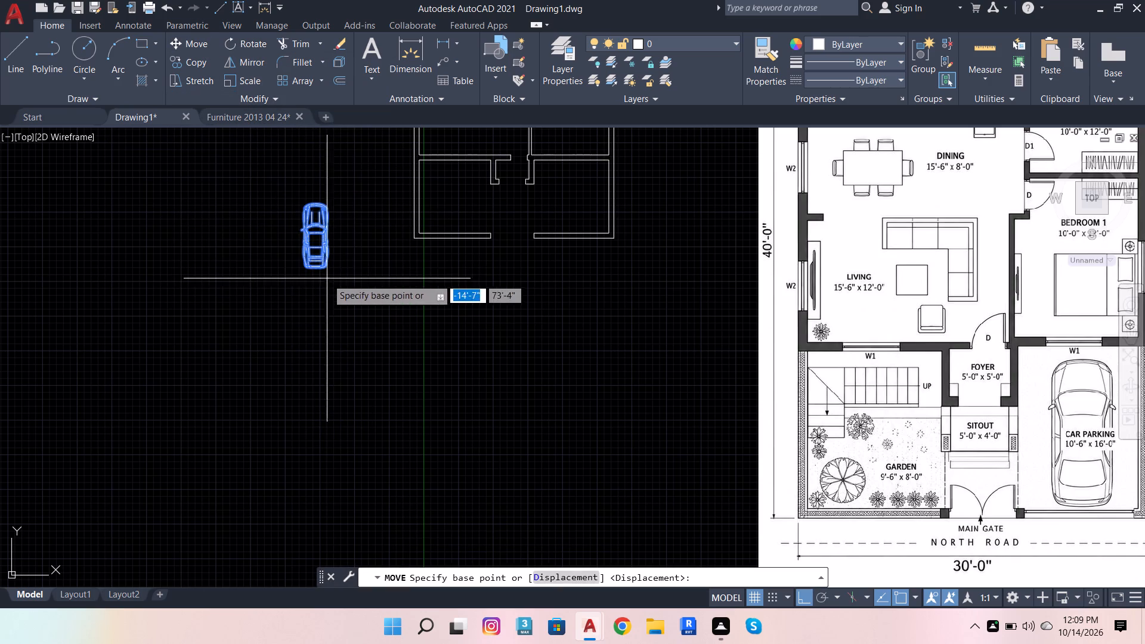
pyautogui.click(324, 205)
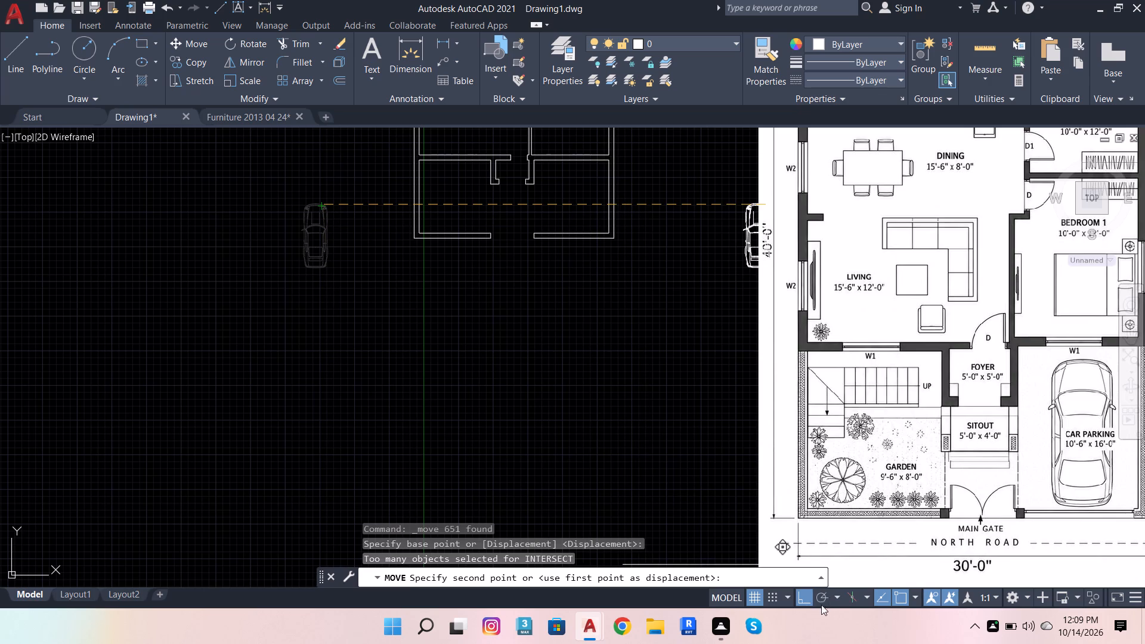
pyautogui.click(807, 595)
pyautogui.scroll(2, 540, 95)
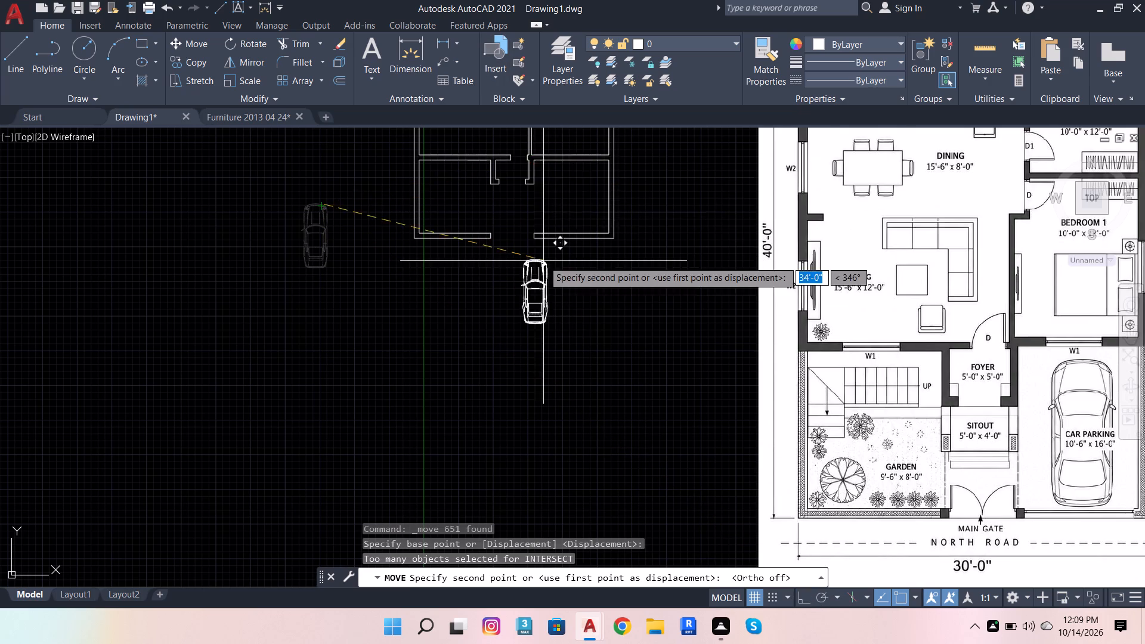
pyautogui.scroll(-1, 543, 261)
pyautogui.scroll(2, 568, 201)
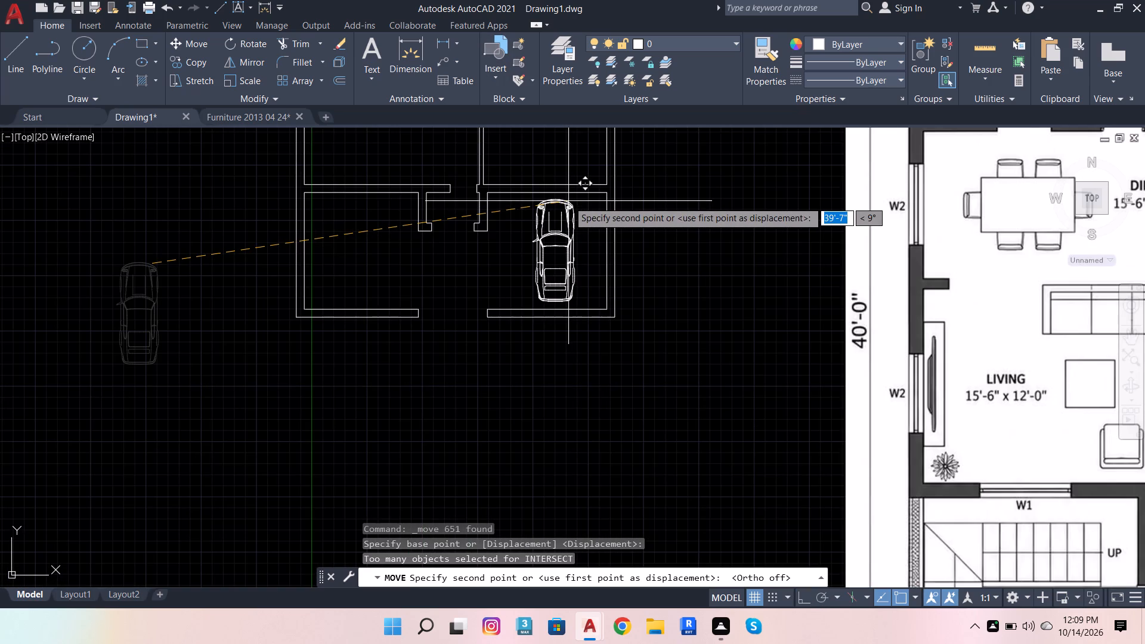
pyautogui.scroll(4, 568, 201)
pyautogui.click(567, 184)
# Copy the foyer's two notched side walls straight down from their top corner to their bottom edge, leaving out the short door-wall lines.
pyautogui.scroll(-4, 608, 184)
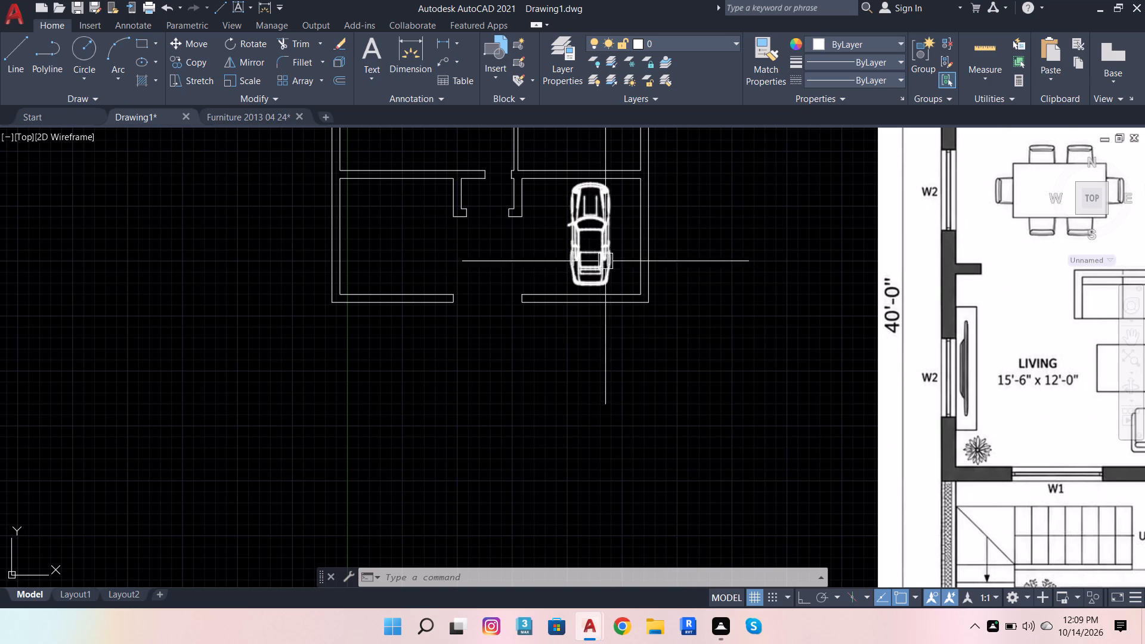
pyautogui.scroll(-1, 646, 284)
pyautogui.scroll(3, 572, 222)
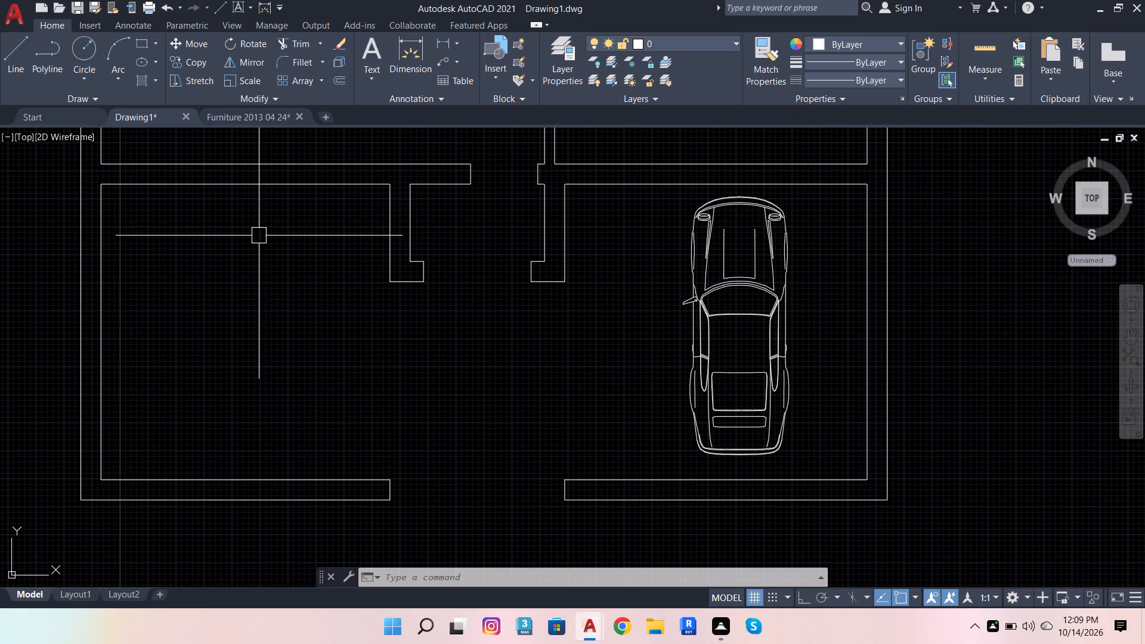
pyautogui.scroll(2, 363, 190)
pyautogui.click(404, 159)
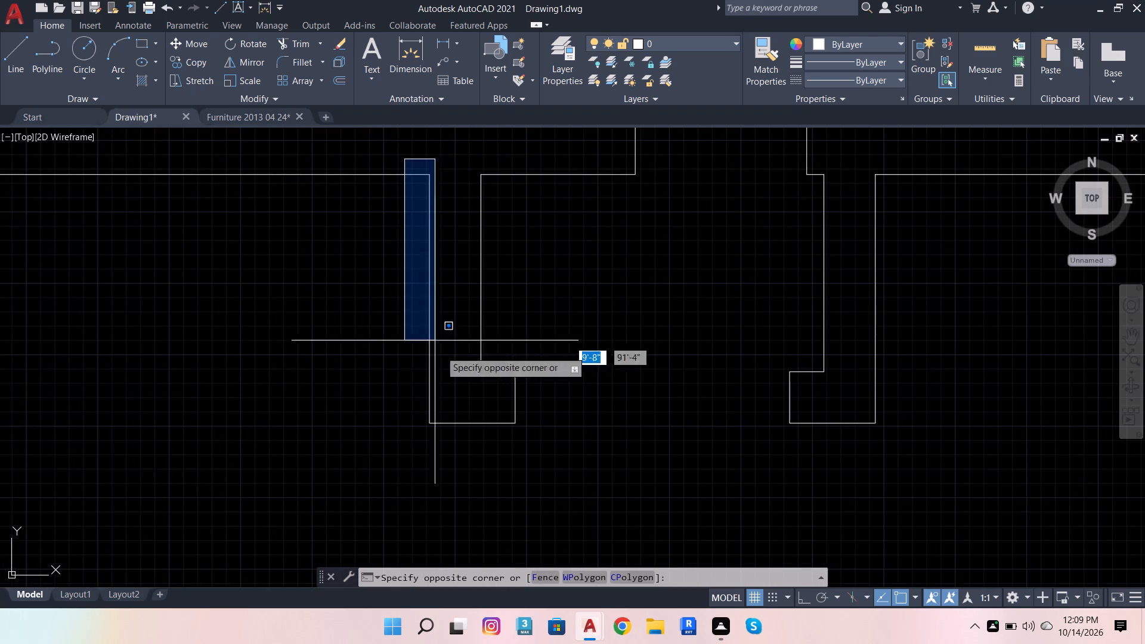
pyautogui.scroll(-2, 474, 500)
pyautogui.click(650, 481)
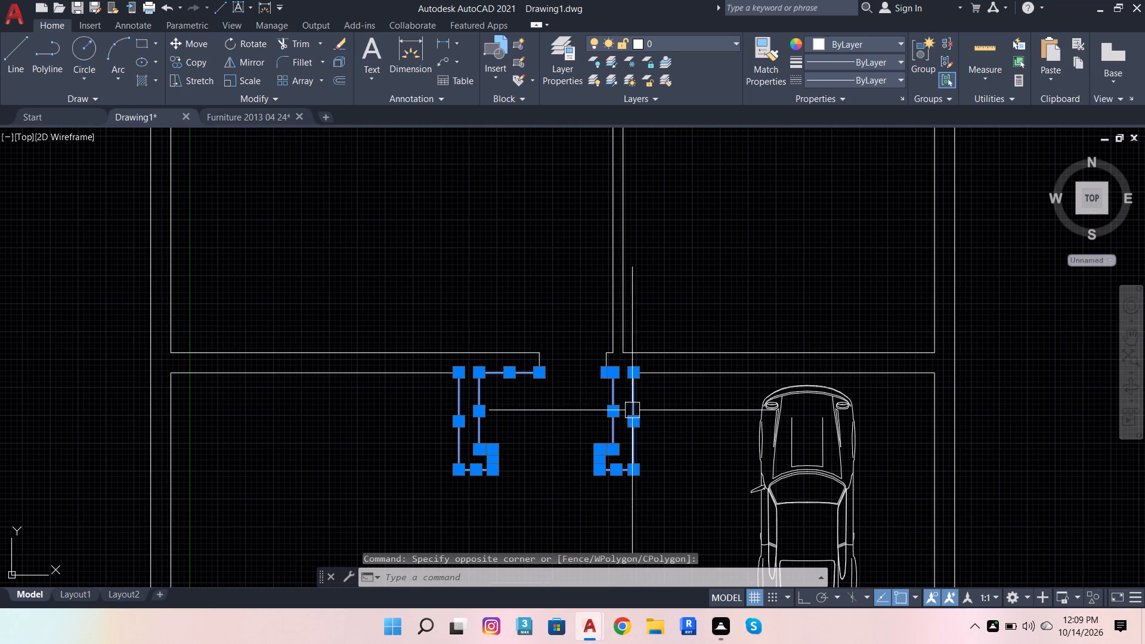
pyautogui.scroll(2, 638, 377)
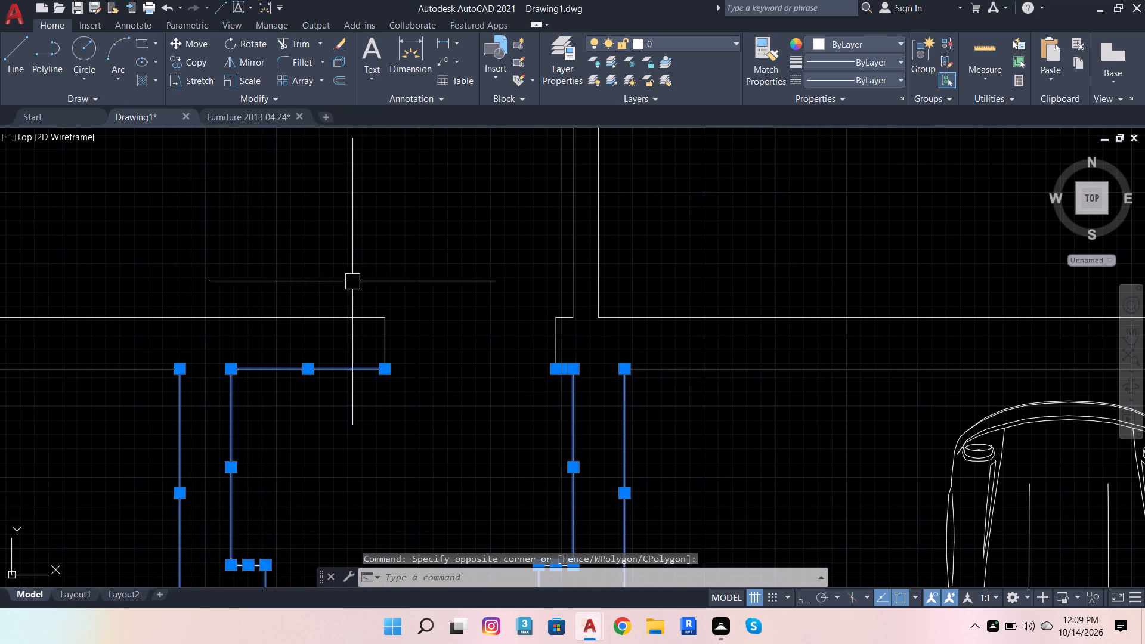
pyautogui.keyDown('shift'); pyautogui.click(345, 368); pyautogui.keyUp('shift')
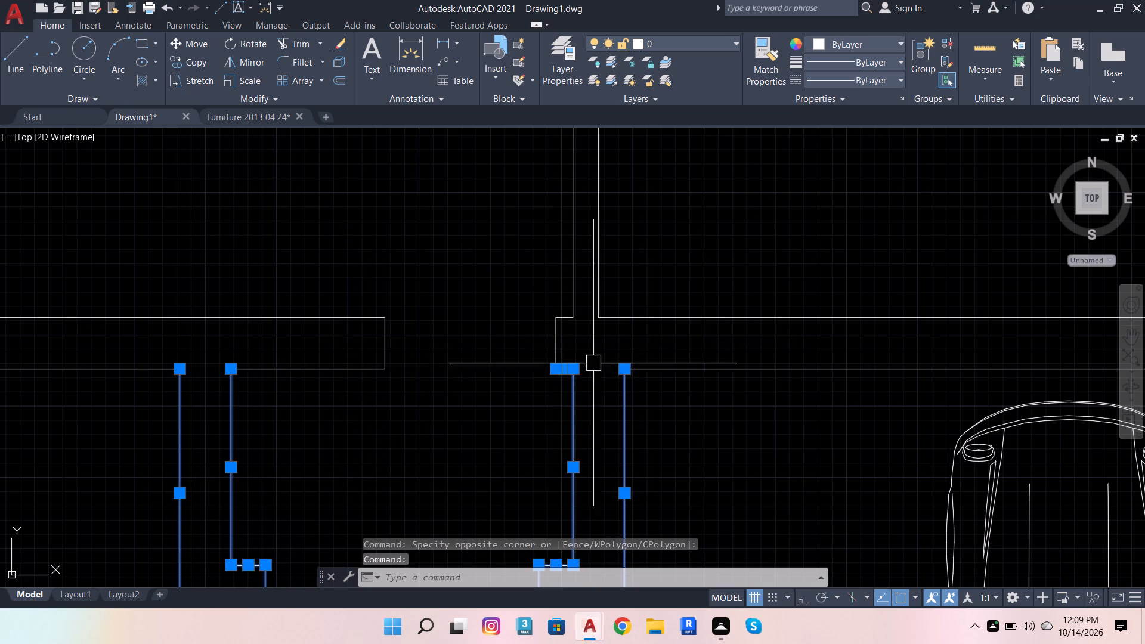
pyautogui.keyDown('shift'); pyautogui.scroll(7, 556, 374); pyautogui.keyUp('shift')
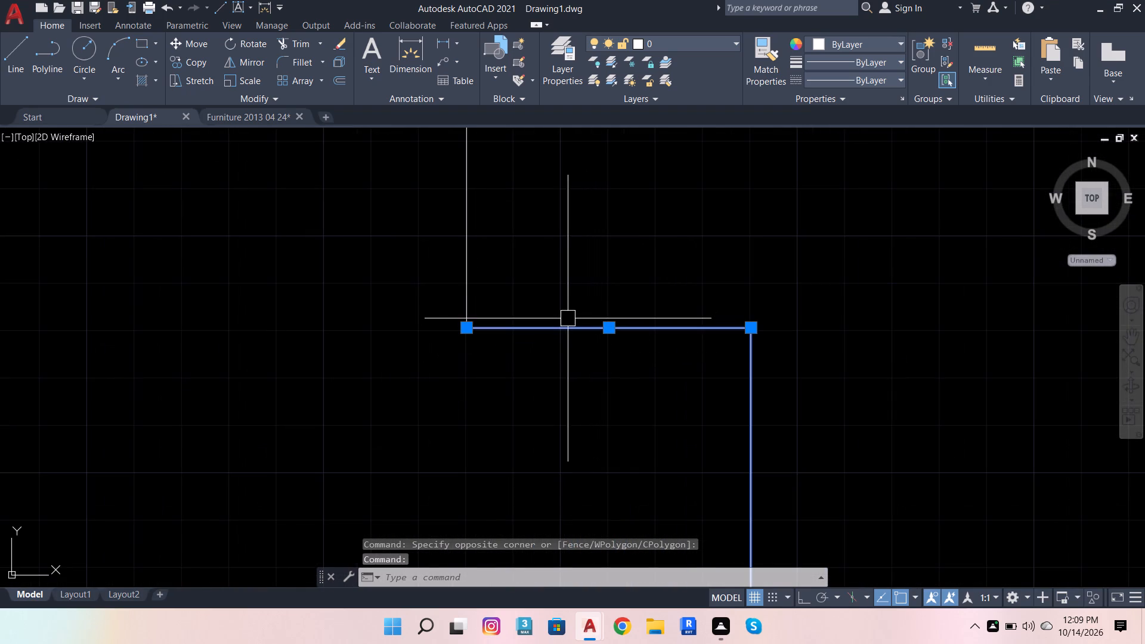
pyautogui.keyDown('shift'); pyautogui.click(562, 329); pyautogui.keyUp('shift')
pyautogui.scroll(-4, 571, 278)
pyautogui.scroll(-3, 622, 336)
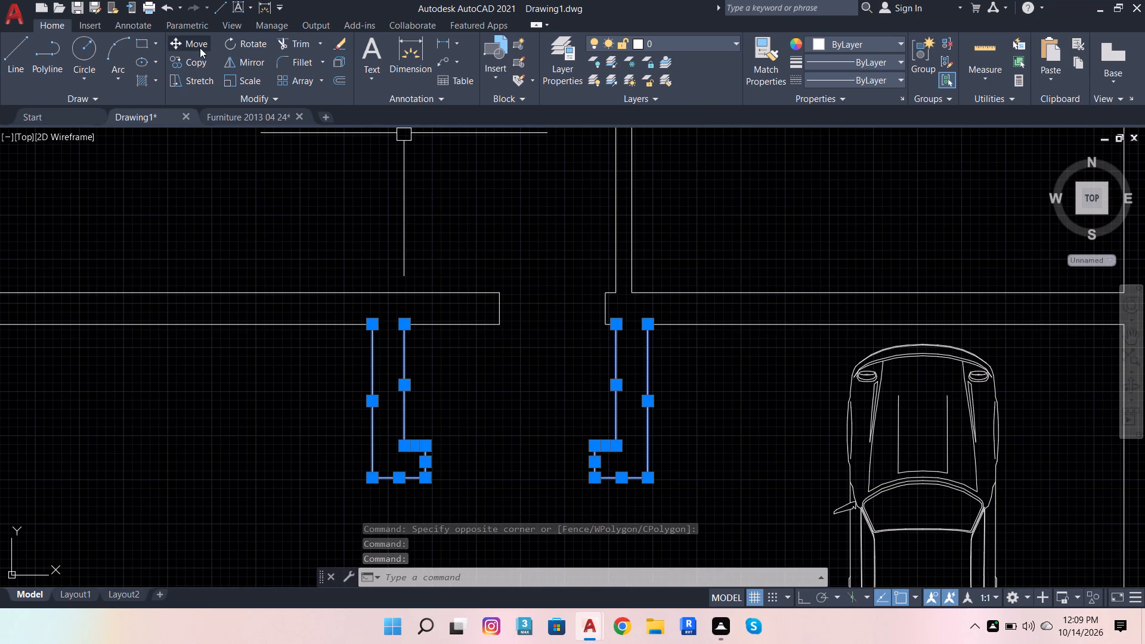
pyautogui.click(192, 66)
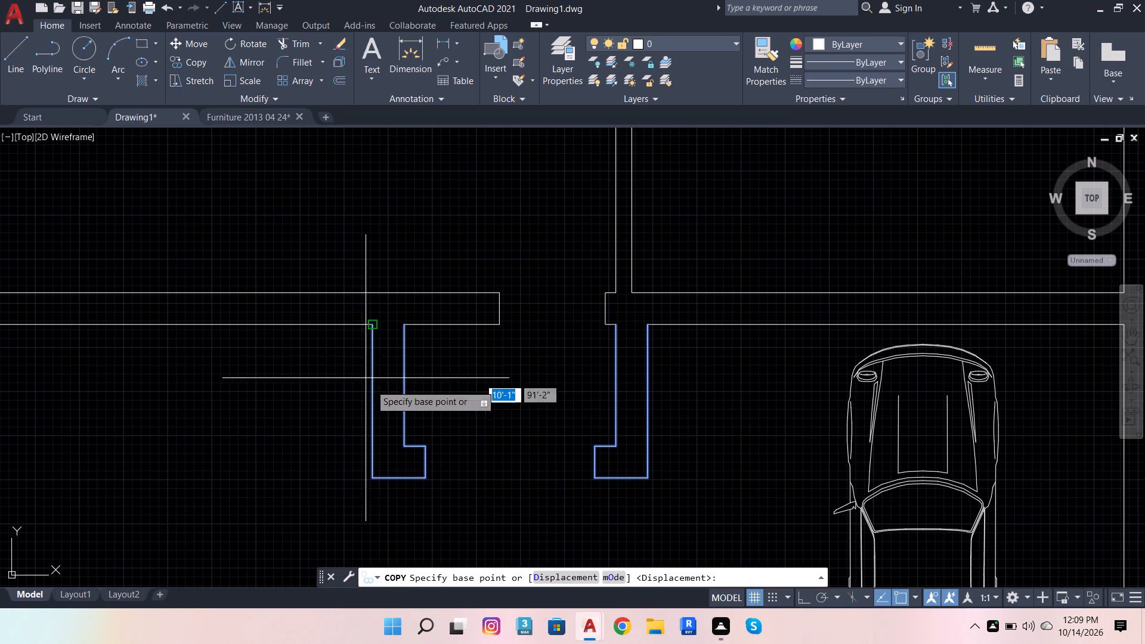
pyautogui.click(372, 321)
pyautogui.click(373, 479)
pyautogui.scroll(-4, 431, 342)
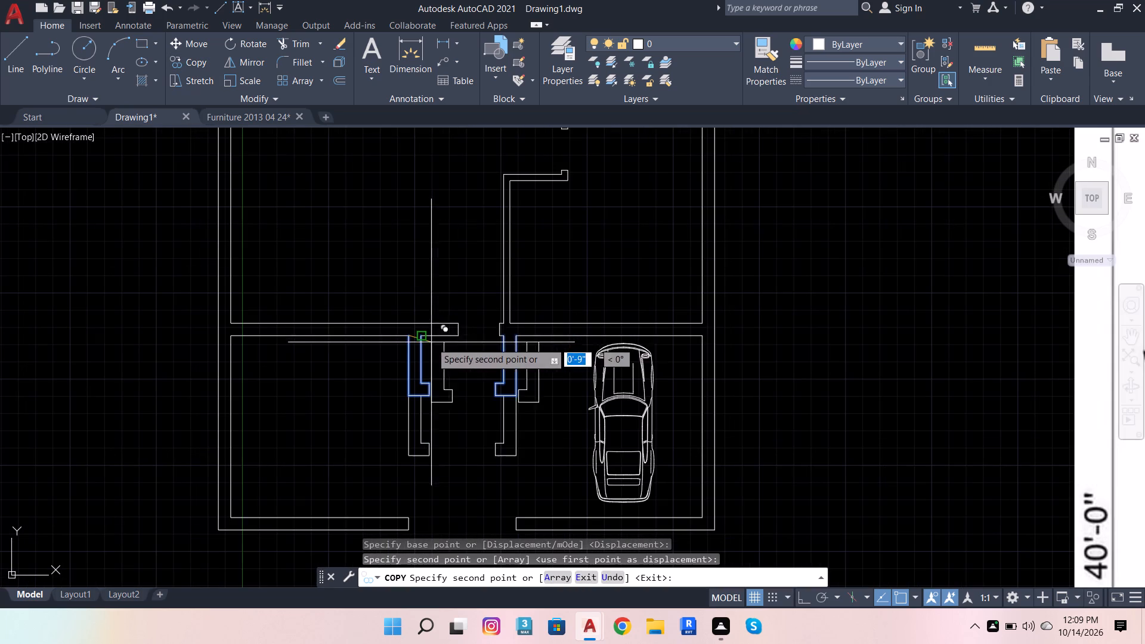
pyautogui.press('Escape')
# Trim the lines crossing the joints between the original foyer walls and their copies below, on both sides.
pyautogui.scroll(-1, 69, 431)
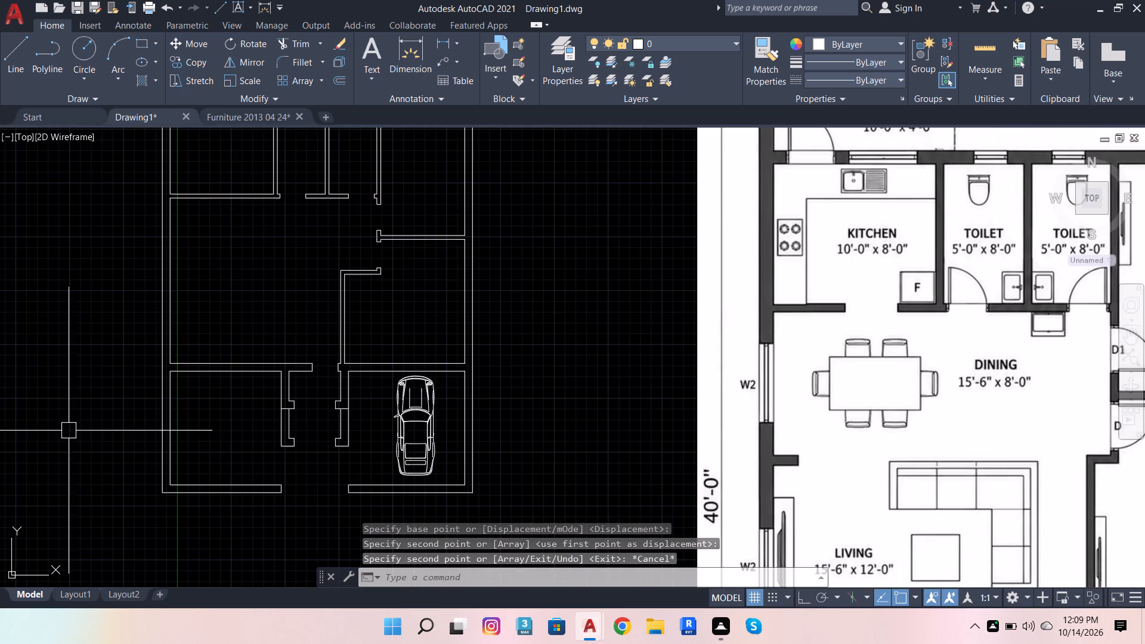
pyautogui.scroll(-2, 298, 430)
pyautogui.scroll(-3, 572, 405)
pyautogui.scroll(4, 553, 442)
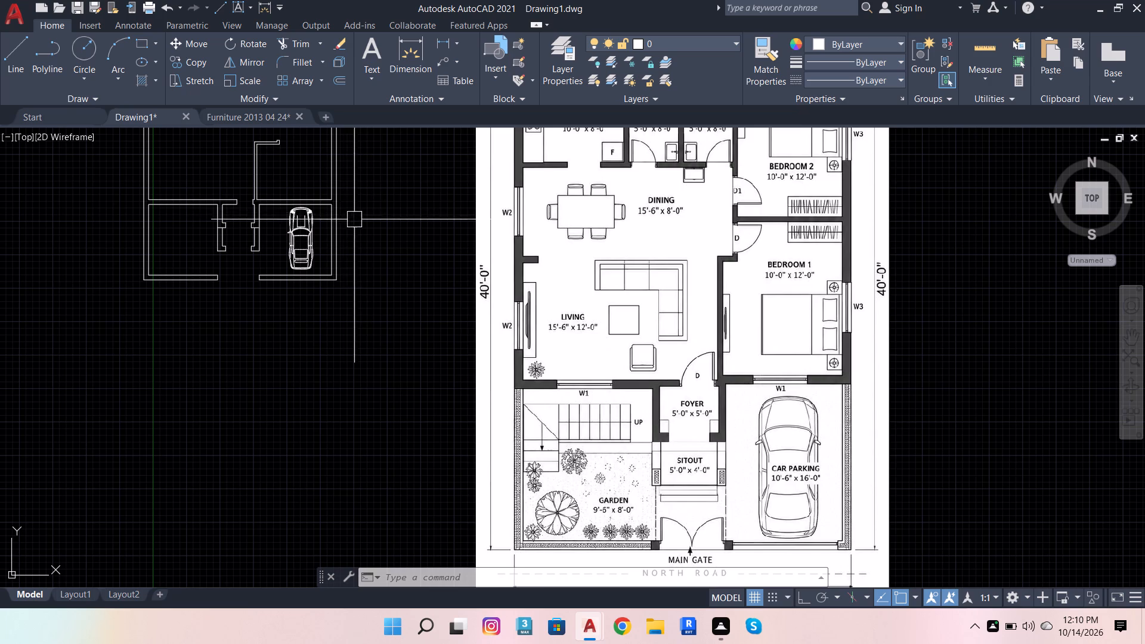
pyautogui.scroll(2, 355, 220)
pyautogui.scroll(-3, 716, 70)
pyautogui.scroll(-3, 611, 298)
pyautogui.scroll(3, 422, 298)
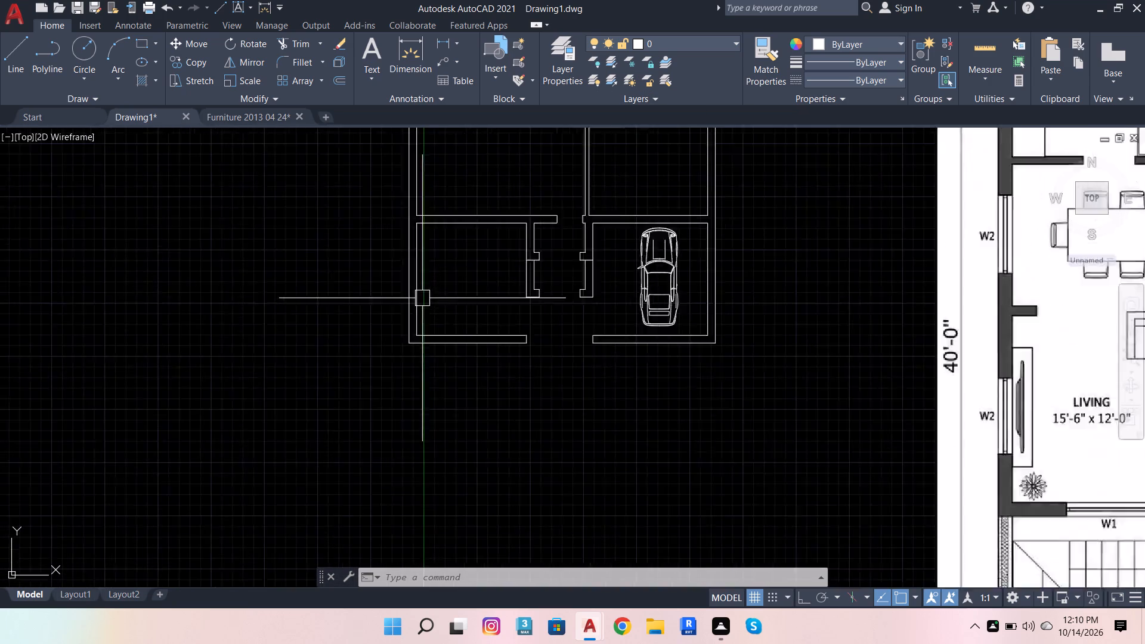
pyautogui.scroll(1, 422, 298)
pyautogui.click(301, 39)
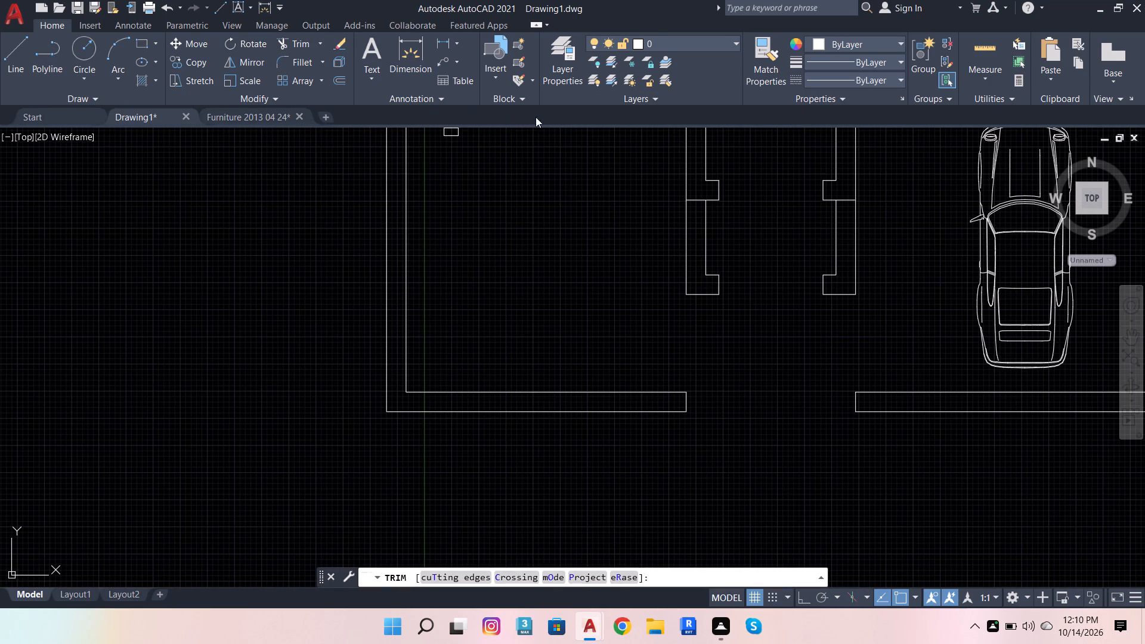
pyautogui.scroll(2, 705, 209)
pyautogui.click(678, 188)
pyautogui.scroll(-2, 650, 249)
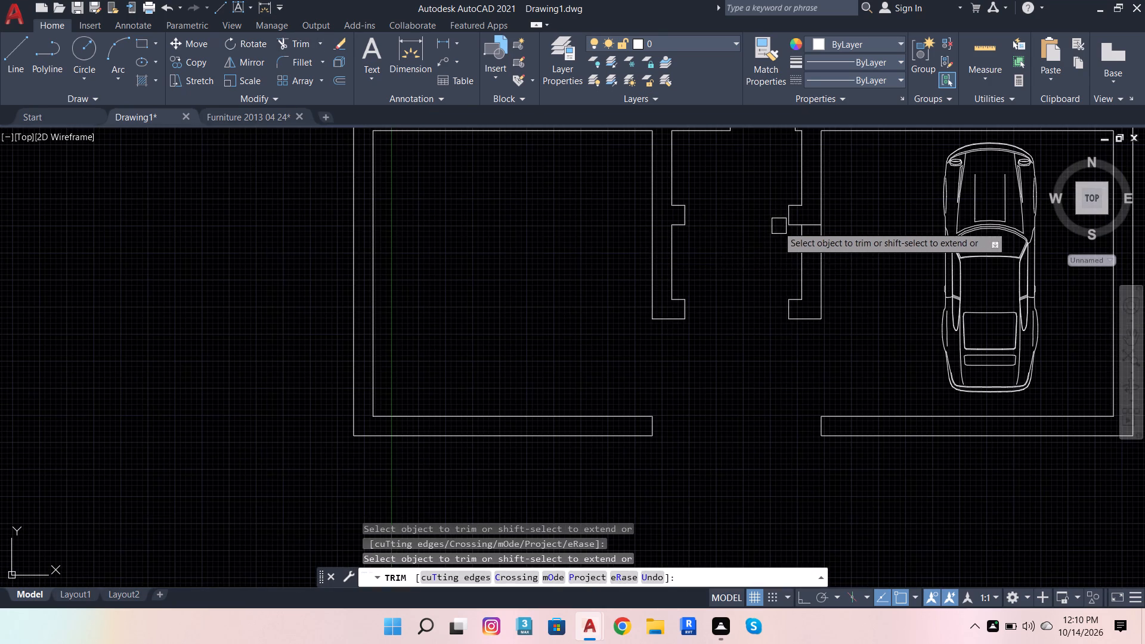
pyautogui.scroll(2, 841, 216)
pyautogui.click(760, 241)
# Extend the inner face lines of both copied sitout walls down to the walls' bottom edges.
pyautogui.scroll(-1, 781, 355)
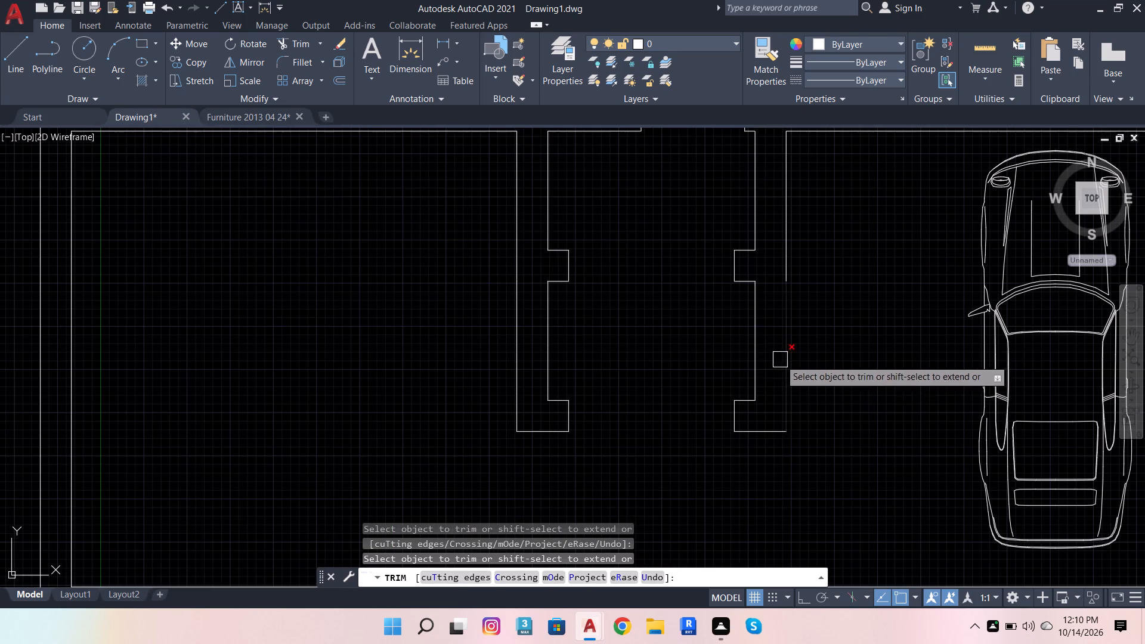
pyautogui.keyDown('shift'); pyautogui.click(761, 378); pyautogui.keyUp('shift')
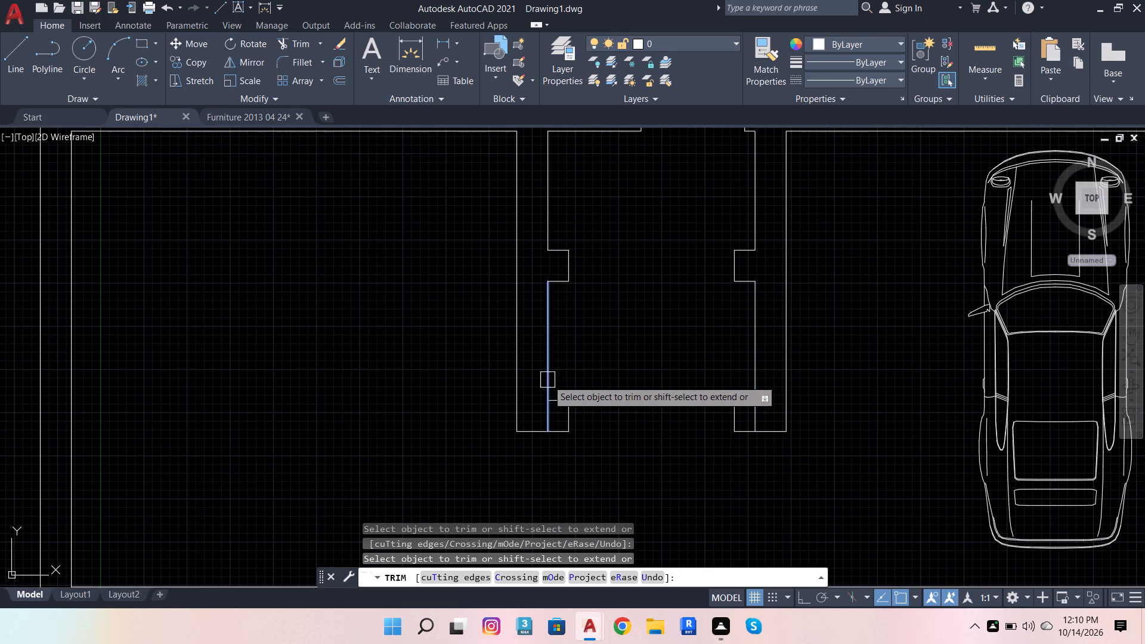
pyautogui.keyDown('shift'); pyautogui.click(545, 366); pyautogui.keyUp('shift')
# Trim off the inward-projecting stubs at the lower ends of both sitout walls, leaving plain square ends.
pyautogui.scroll(2, 565, 388)
pyautogui.click(558, 383)
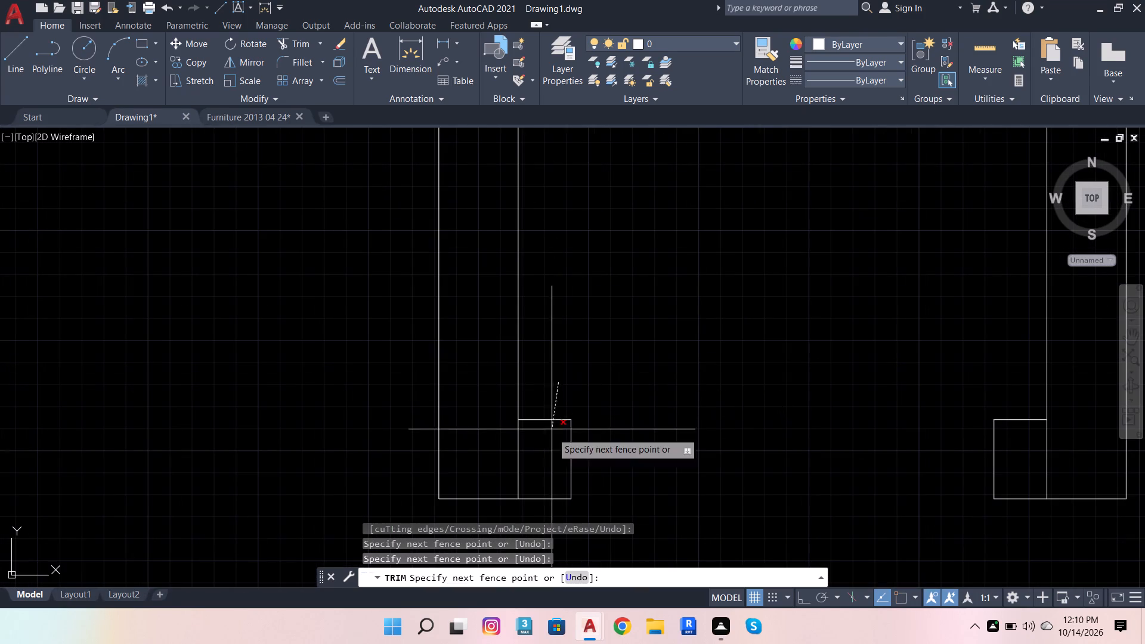
pyautogui.click(558, 504)
pyautogui.click(560, 473)
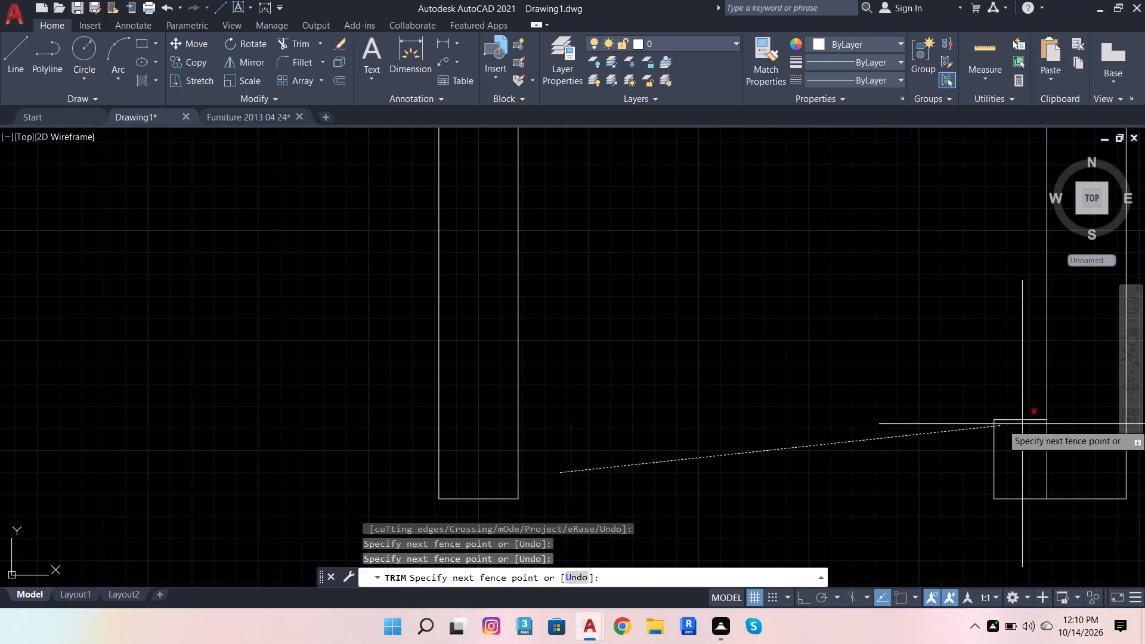
pyautogui.click(1010, 442)
pyautogui.click(1015, 401)
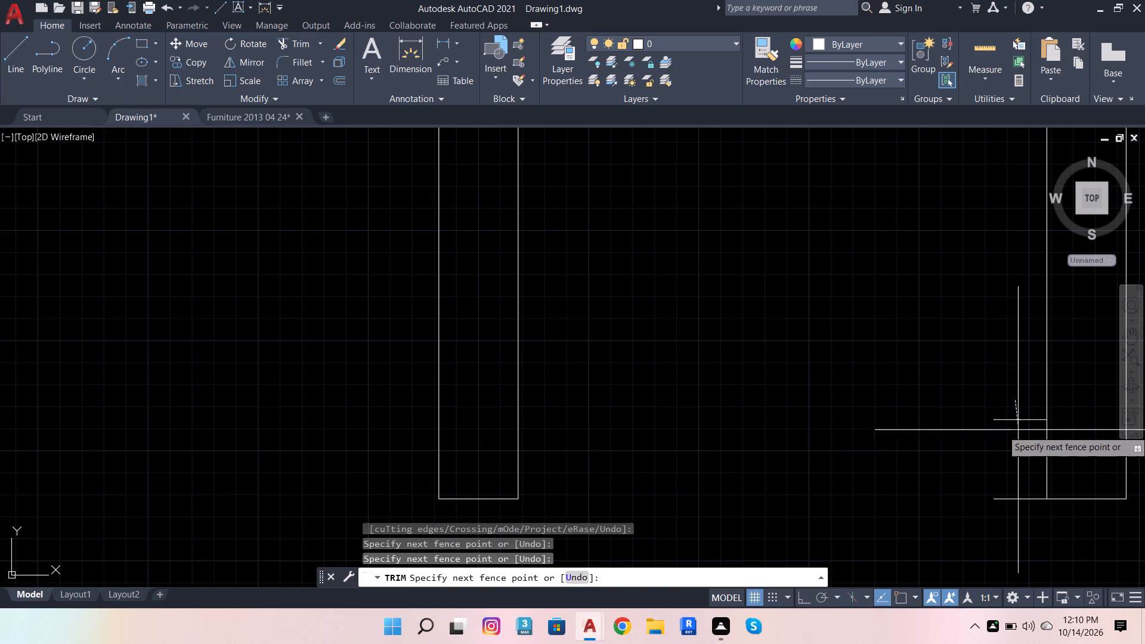
pyautogui.click(1012, 499)
pyautogui.scroll(-4, 830, 388)
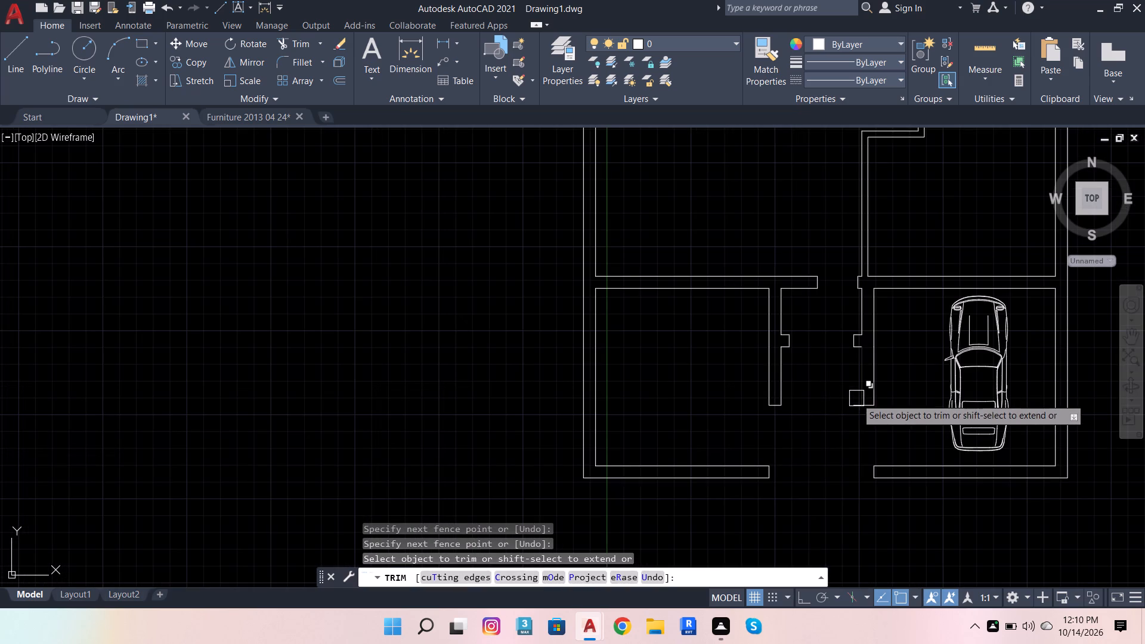
pyautogui.press('Escape')
pyautogui.press('Escape')
pyautogui.press('Escape')
pyautogui.press('Escape')
pyautogui.press('Escape')
pyautogui.press('Escape')
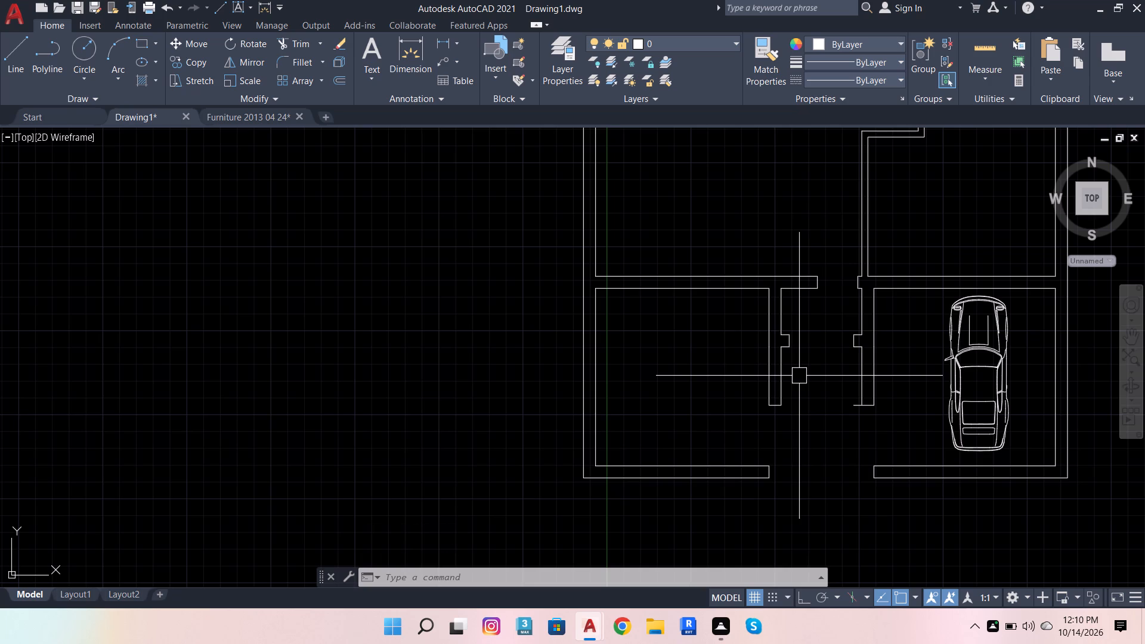
pyautogui.scroll(3, 911, 389)
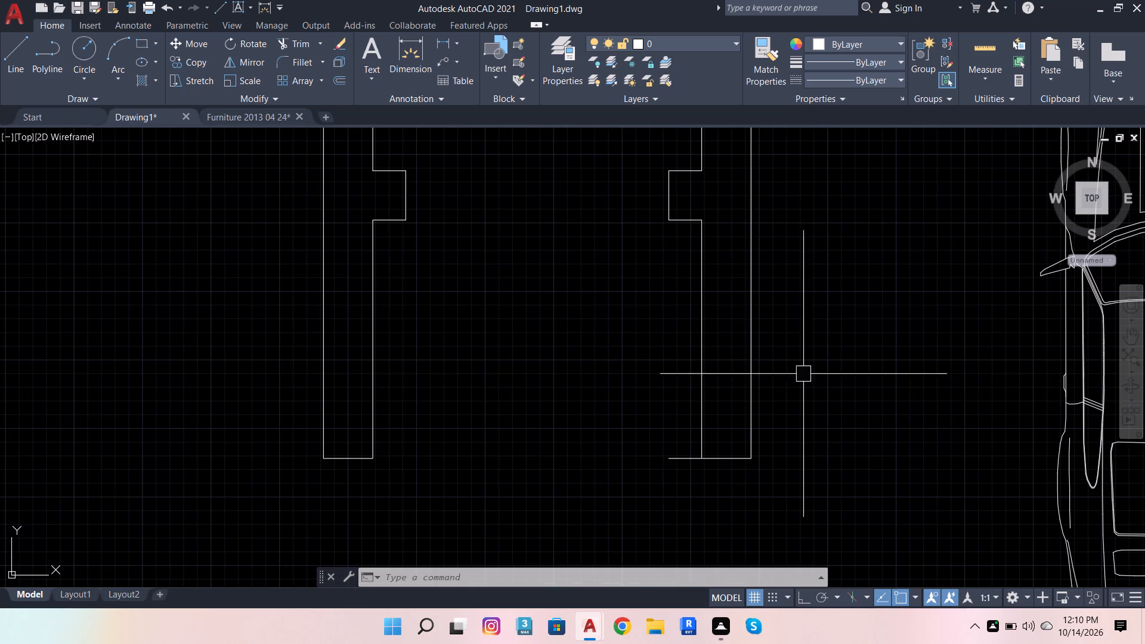
pyautogui.click(301, 41)
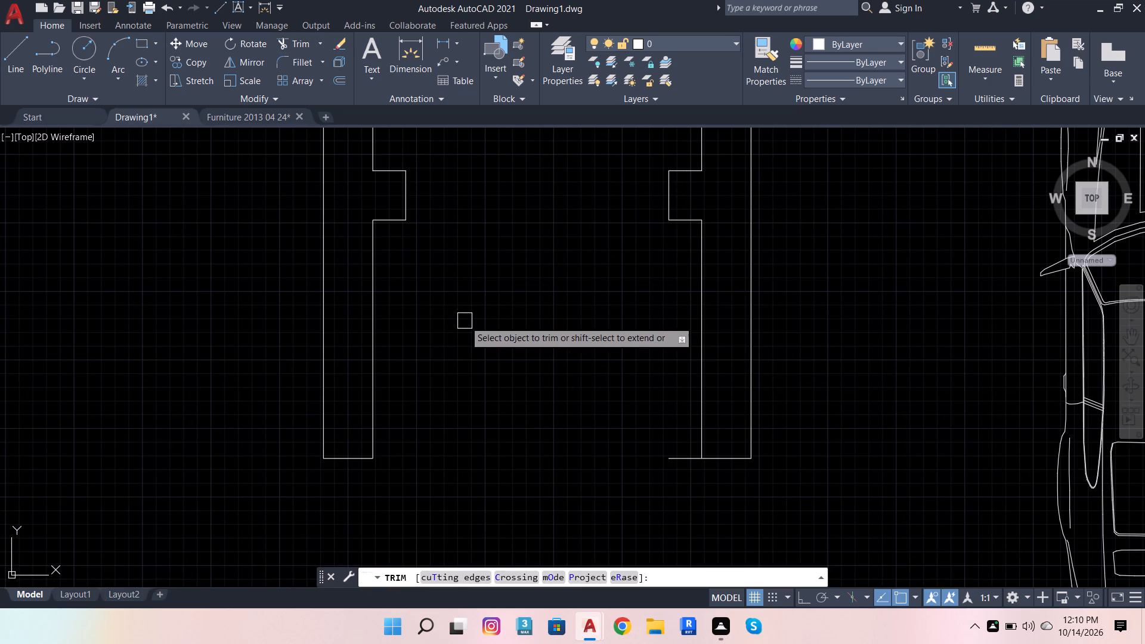
pyautogui.click(670, 459)
# Draw the first entrance step below the sitout: 10" down from one wall's inner corner, straight across with Ortho on, and up to the opposite corner.
pyautogui.scroll(-3, 567, 342)
pyautogui.scroll(-2, 595, 385)
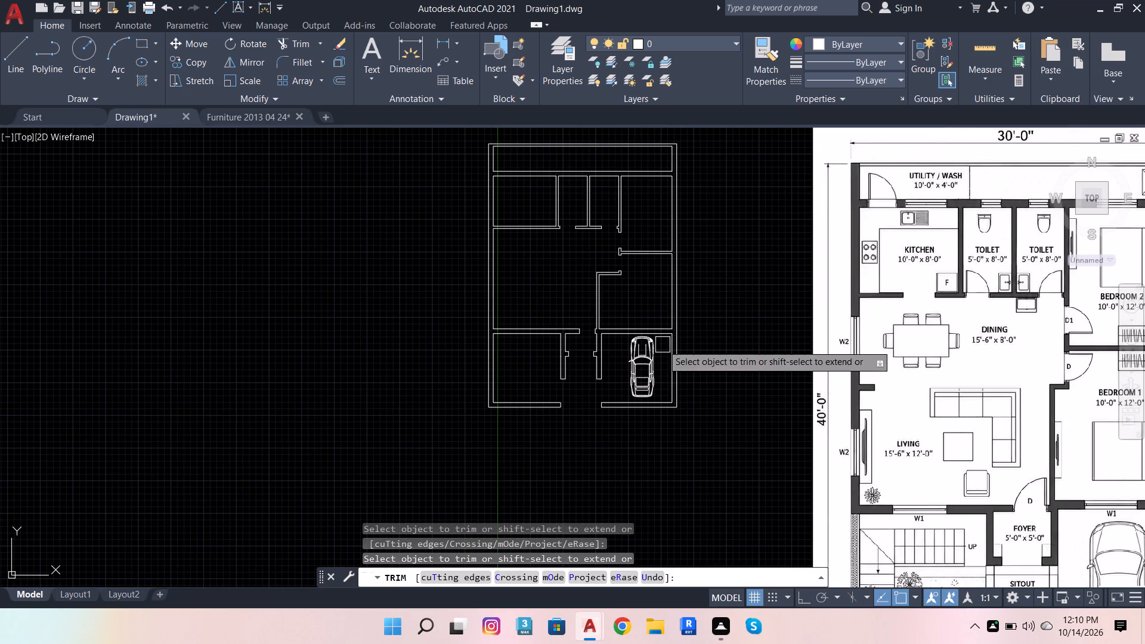
pyautogui.scroll(-1, 833, 323)
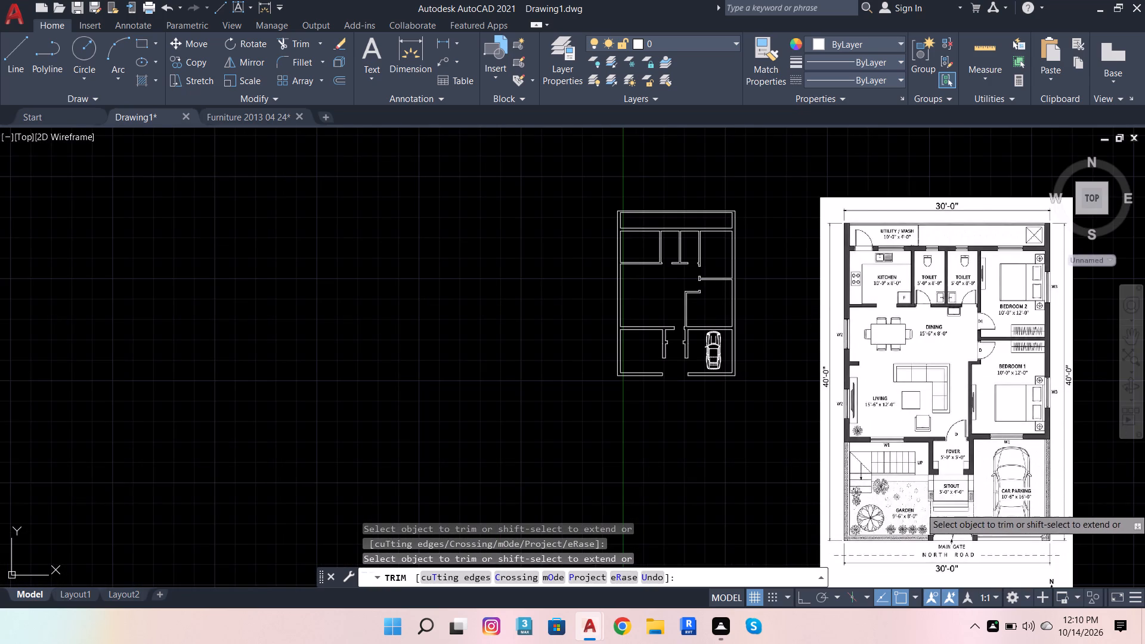
pyautogui.scroll(1, 927, 513)
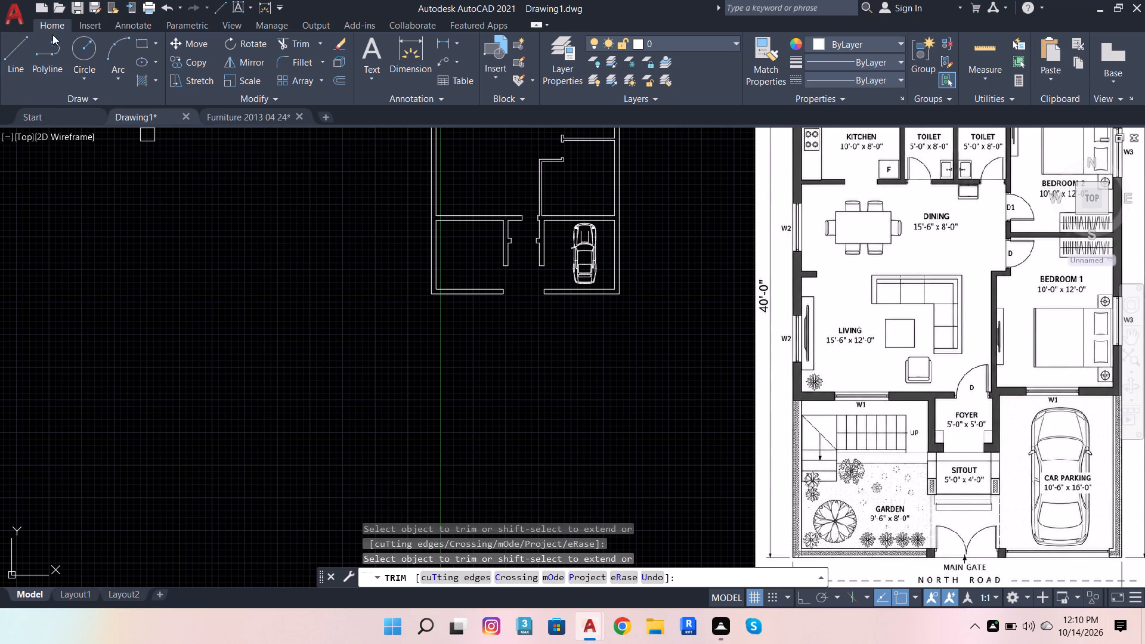
pyautogui.click(20, 51)
pyautogui.scroll(3, 518, 275)
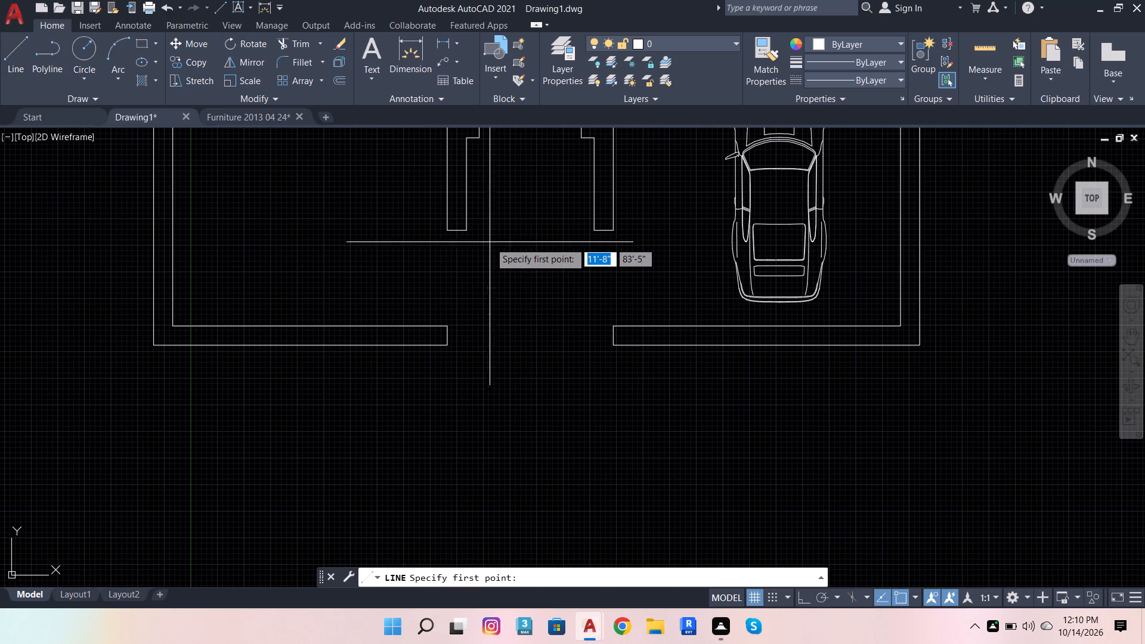
pyautogui.click(466, 231)
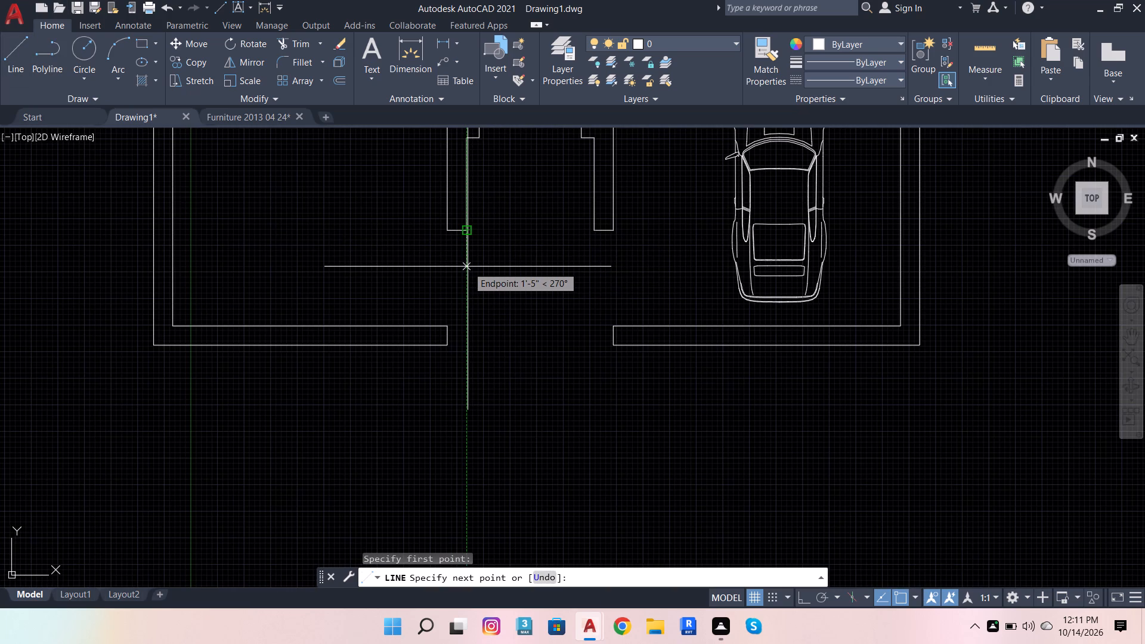
pyautogui.write('10')
pyautogui.press('Return')
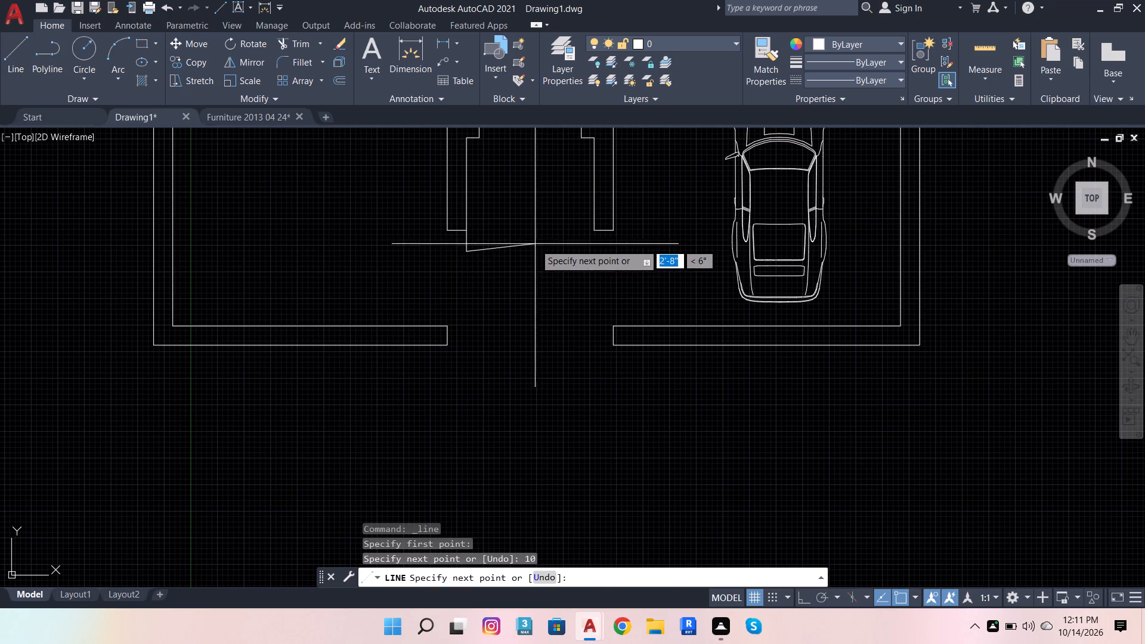
pyautogui.click(804, 597)
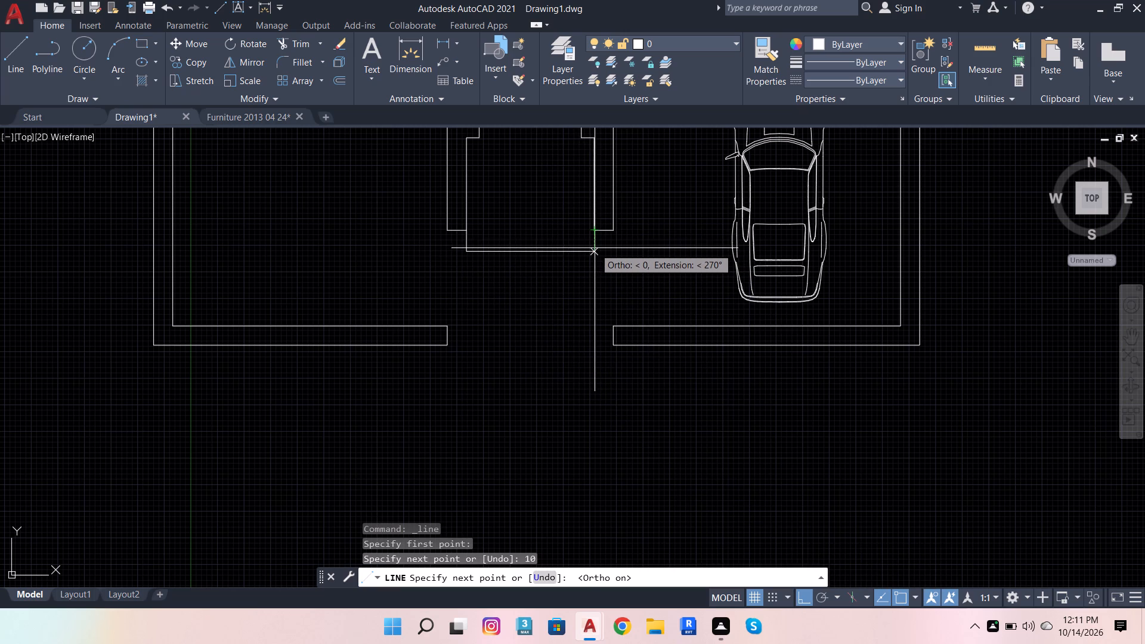
pyautogui.click(595, 249)
pyautogui.click(598, 230)
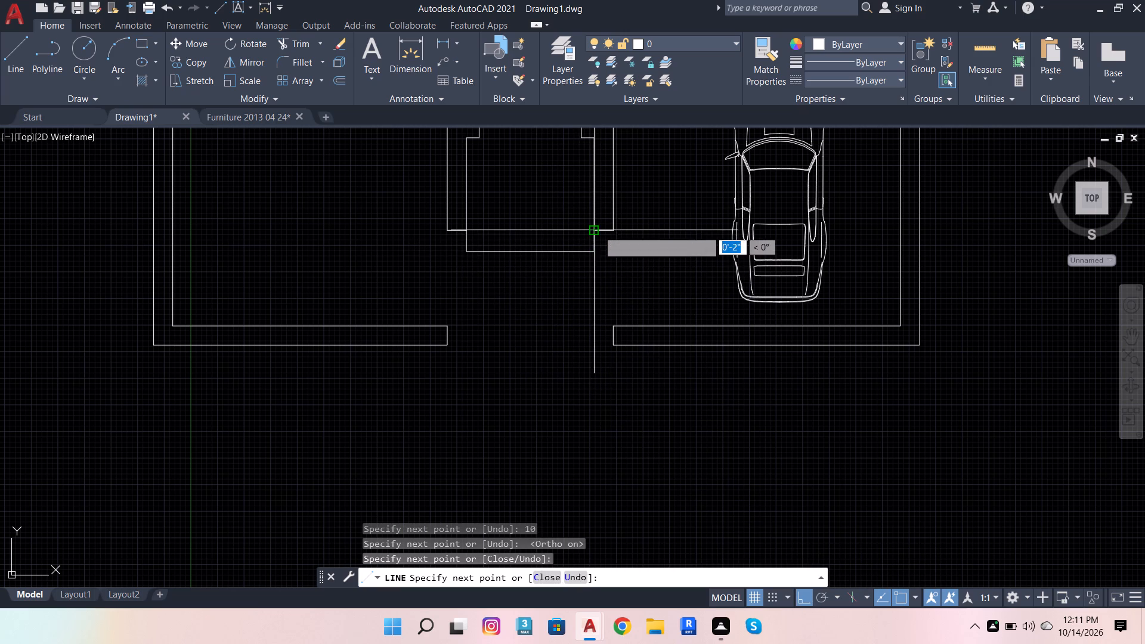
pyautogui.press('space')
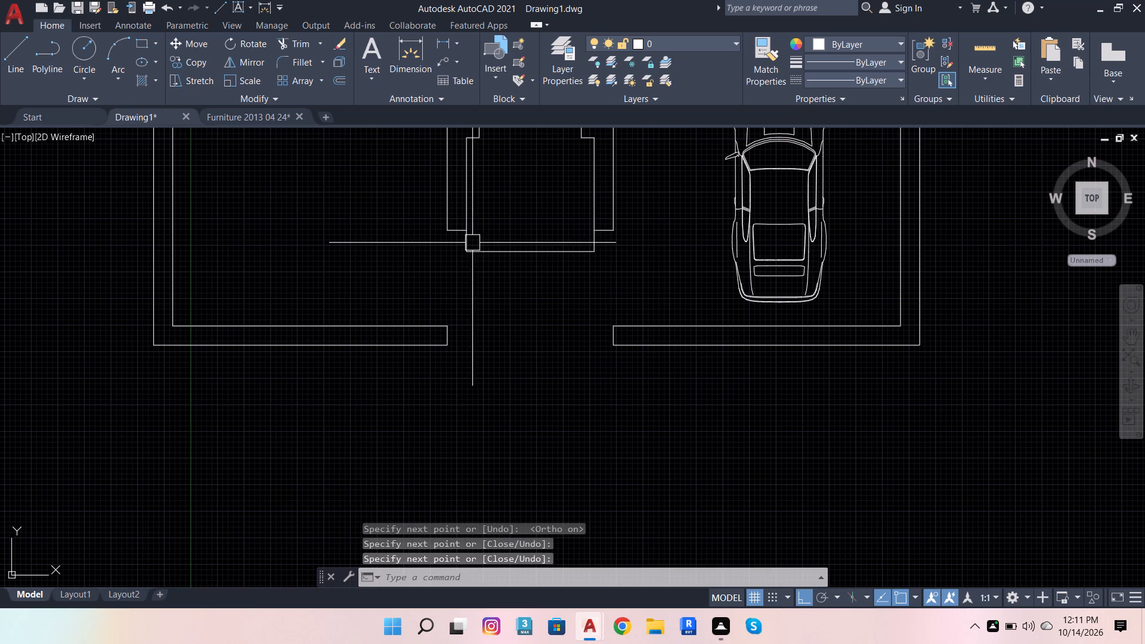
# Join the three lines of the entrance step outline into one polyline.
pyautogui.click(470, 242)
pyautogui.click(502, 253)
pyautogui.scroll(4, 595, 236)
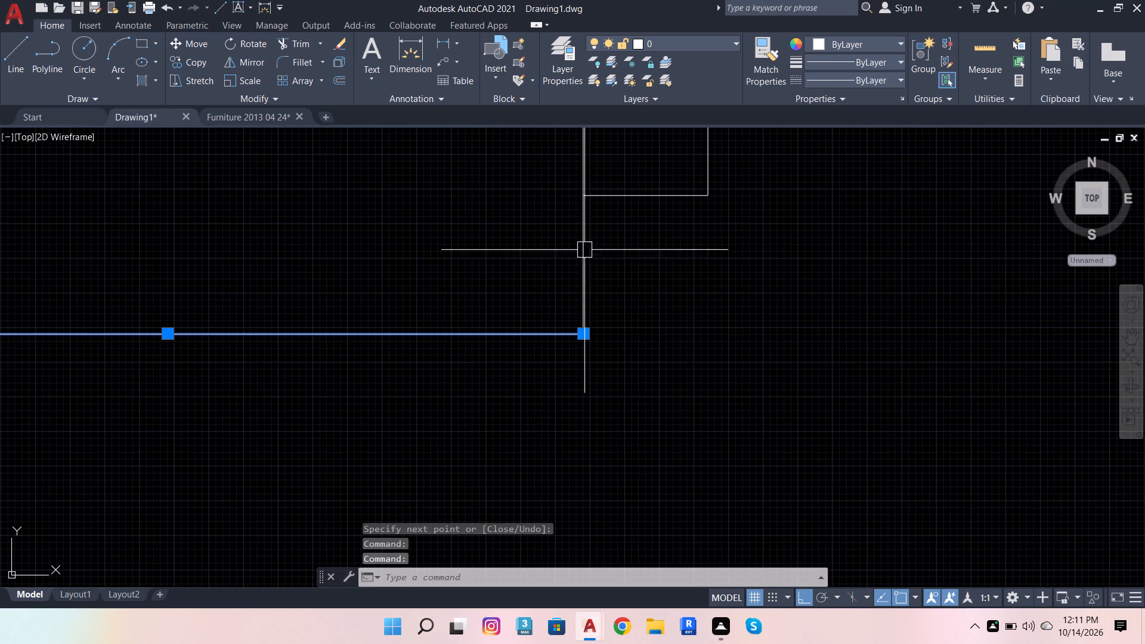
pyautogui.click(581, 251)
pyautogui.press('j')
pyautogui.press('Return')
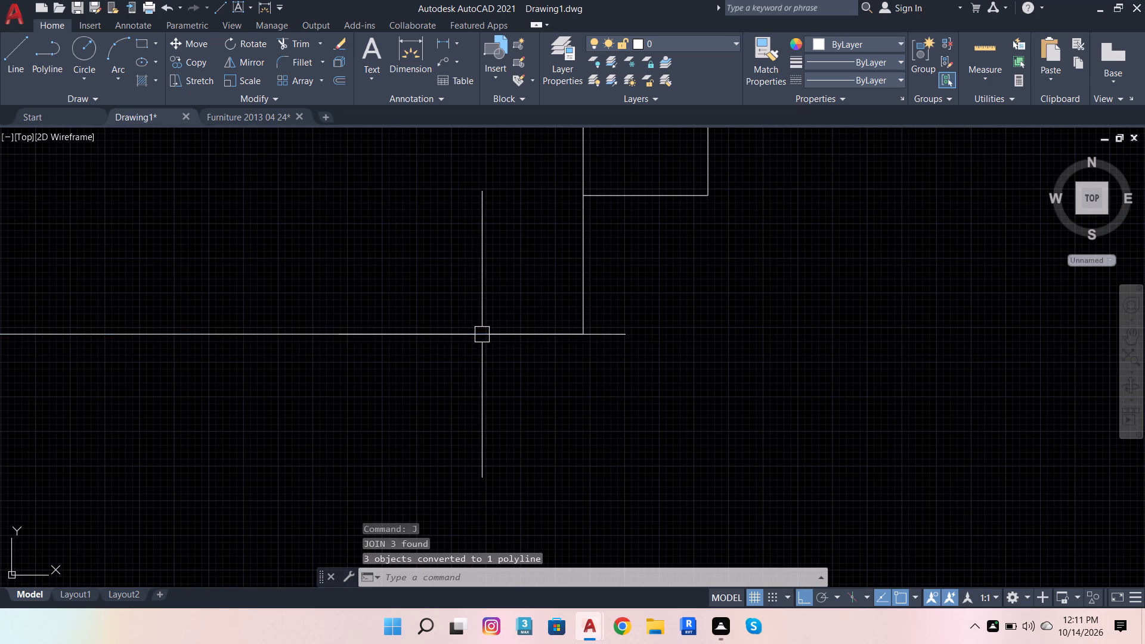
# Copy the entrance step polyline straight down 10", from its upper corner to its lower corner, to form a second step.
pyautogui.scroll(-3, 748, 333)
pyautogui.click(678, 341)
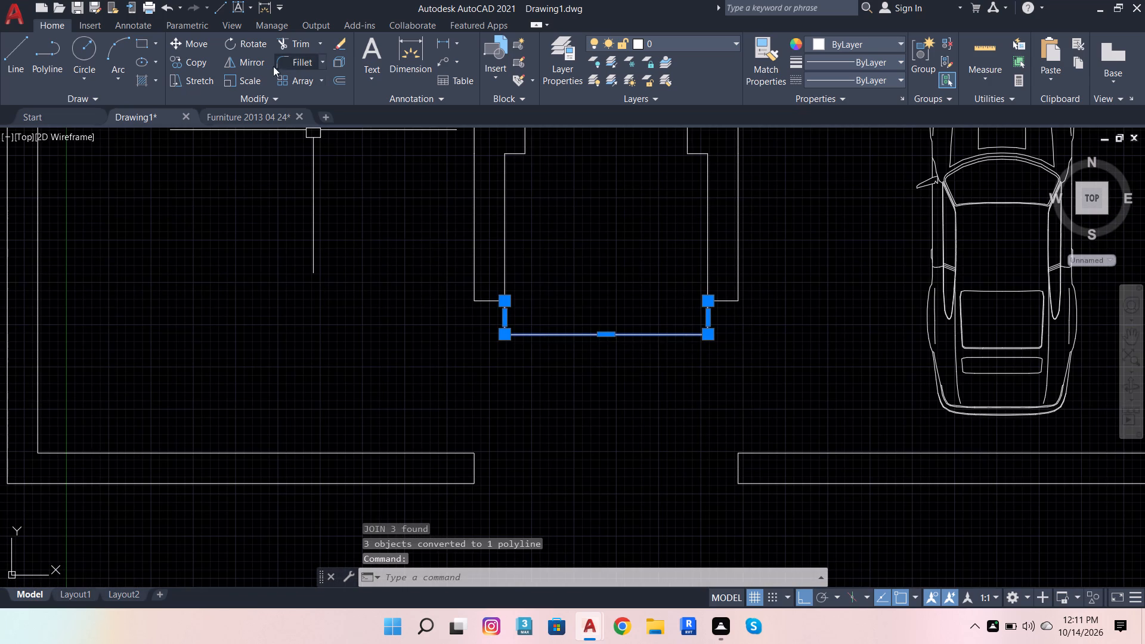
pyautogui.click(174, 61)
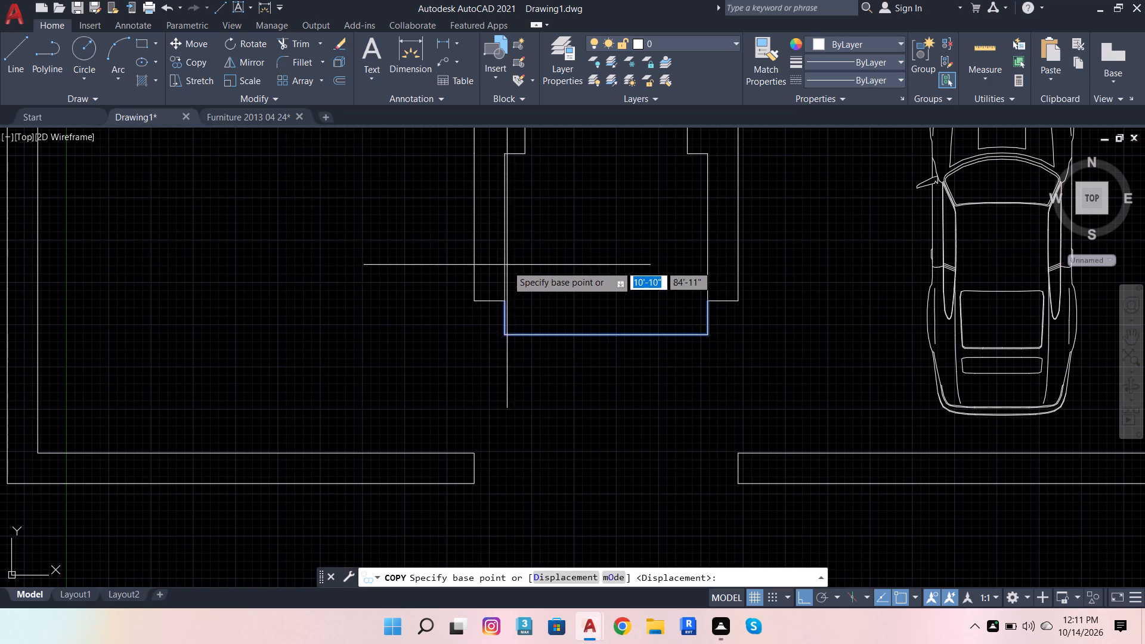
pyautogui.click(503, 301)
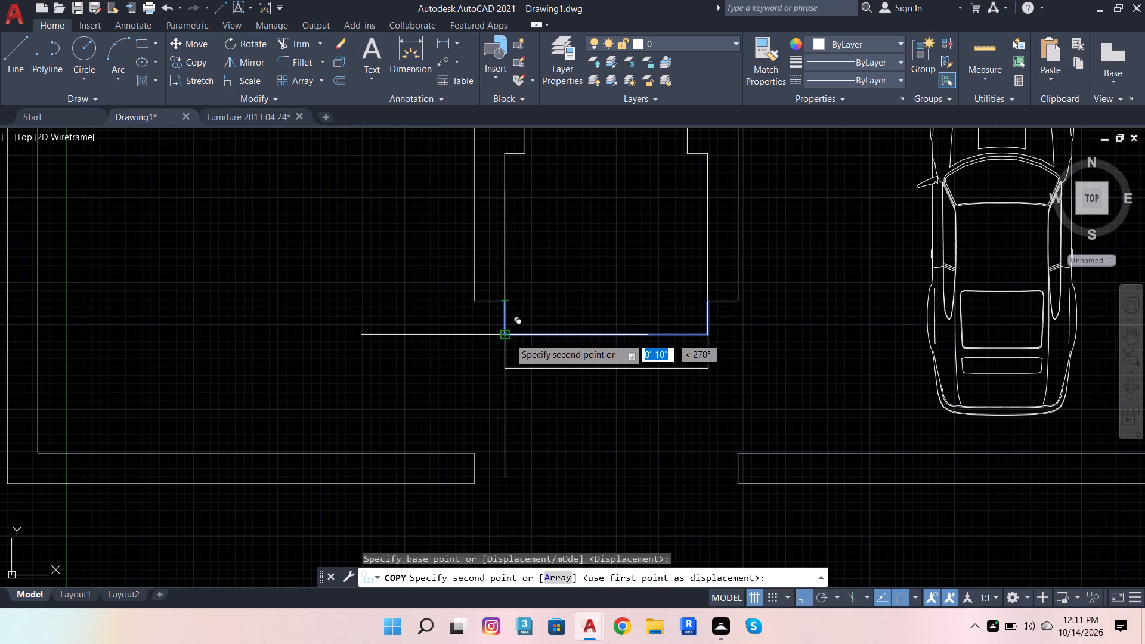
pyautogui.click(509, 338)
pyautogui.scroll(-4, 454, 264)
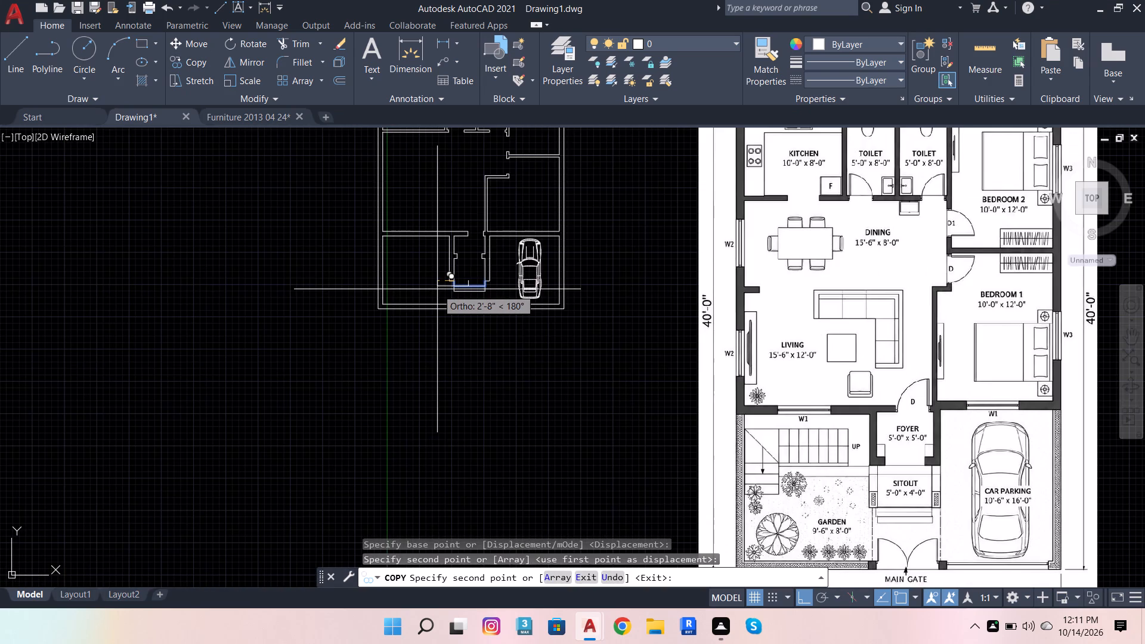
pyautogui.press('Escape')
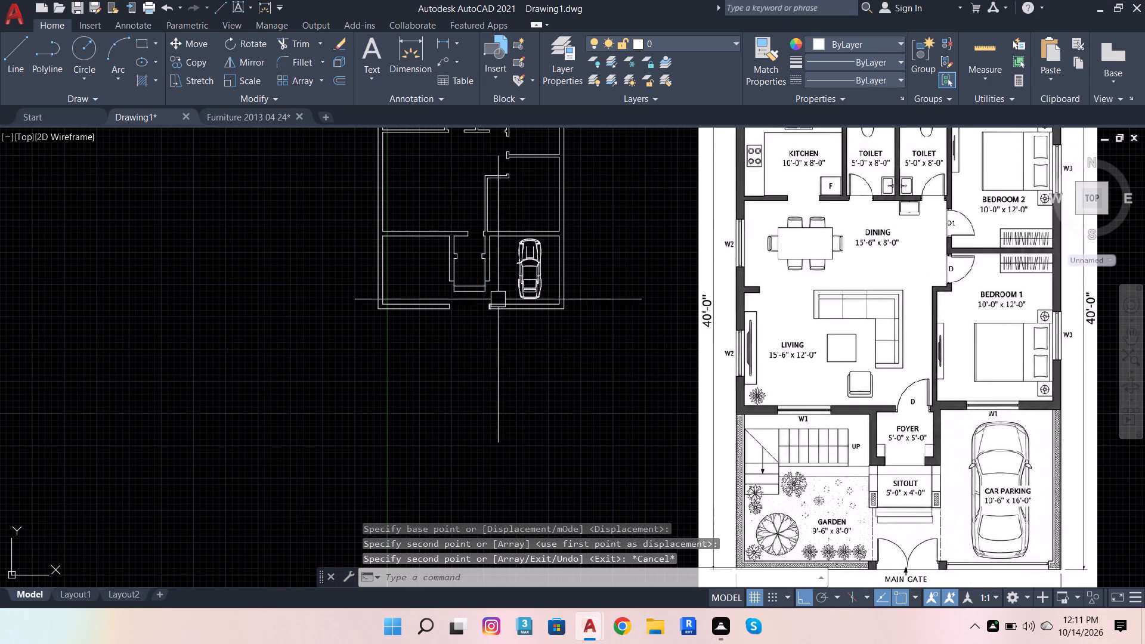
# Draw a horizontal line closing the sitout's front edge between the inner bottom corners of its two side walls.
pyautogui.scroll(5, 494, 297)
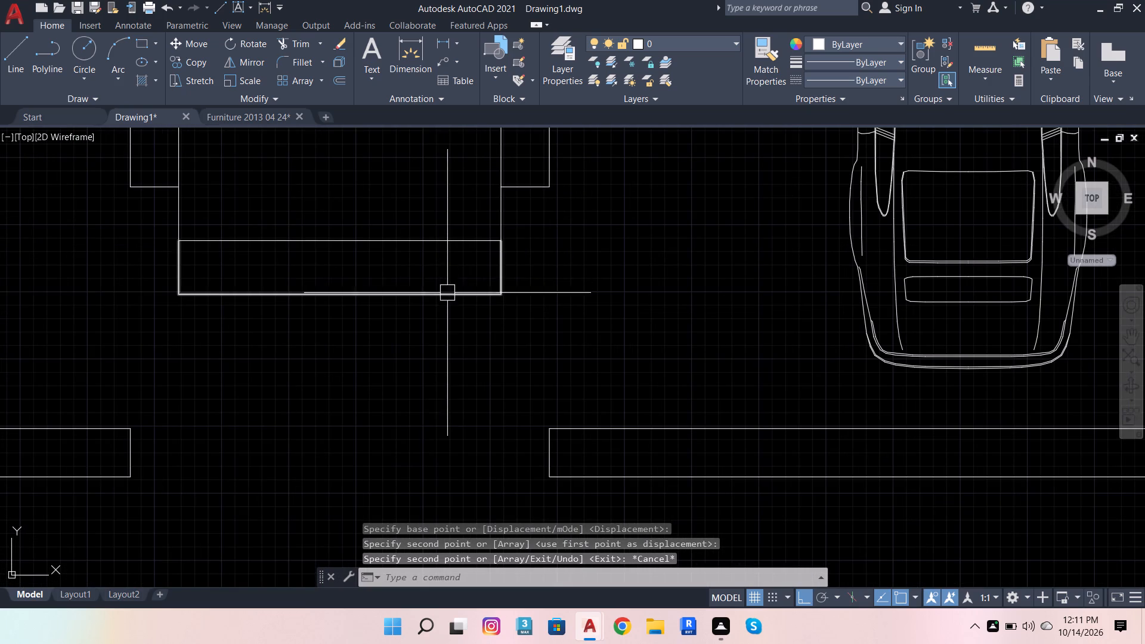
pyautogui.scroll(-5, 457, 219)
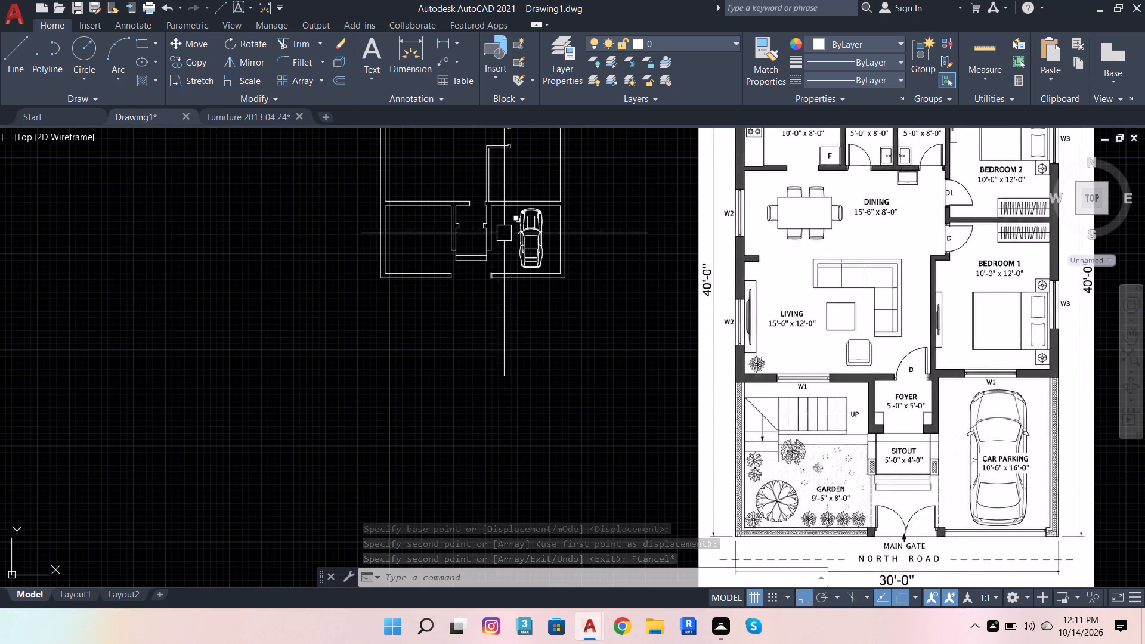
pyautogui.scroll(3, 504, 230)
pyautogui.click(13, 49)
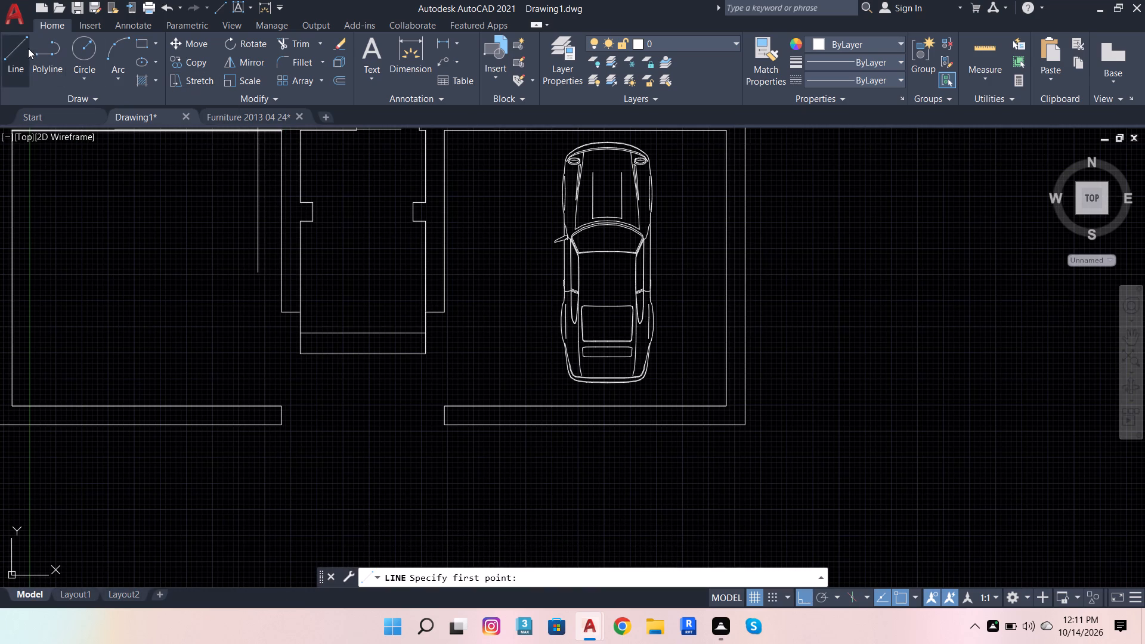
pyautogui.scroll(3, 311, 363)
pyautogui.scroll(-3, 280, 226)
pyautogui.scroll(4, 283, 208)
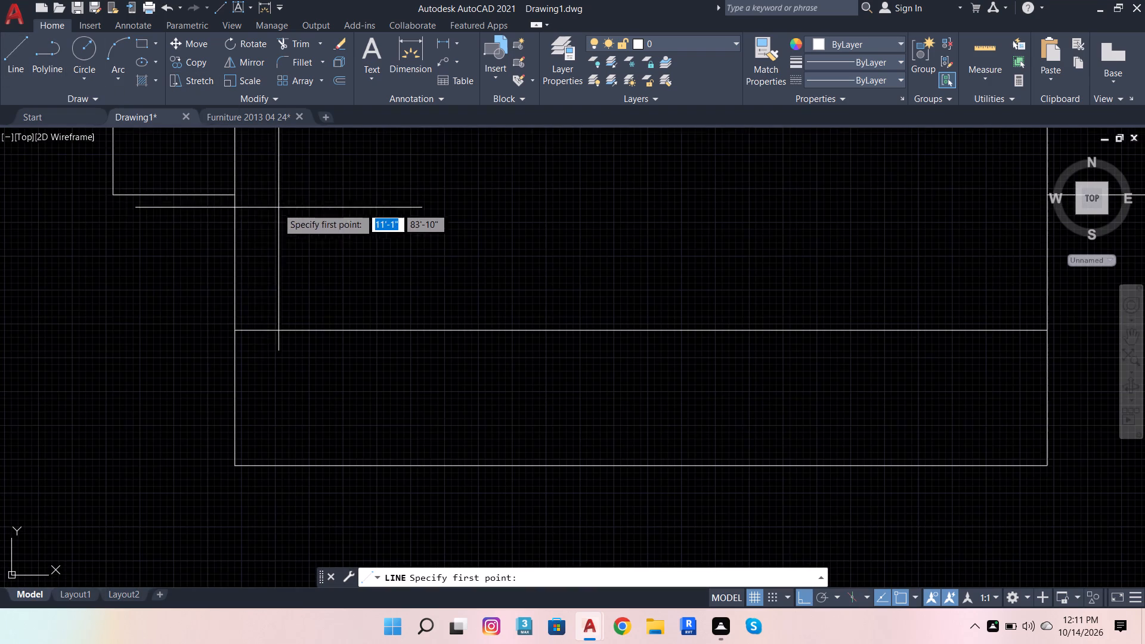
pyautogui.click(237, 196)
pyautogui.scroll(-3, 287, 270)
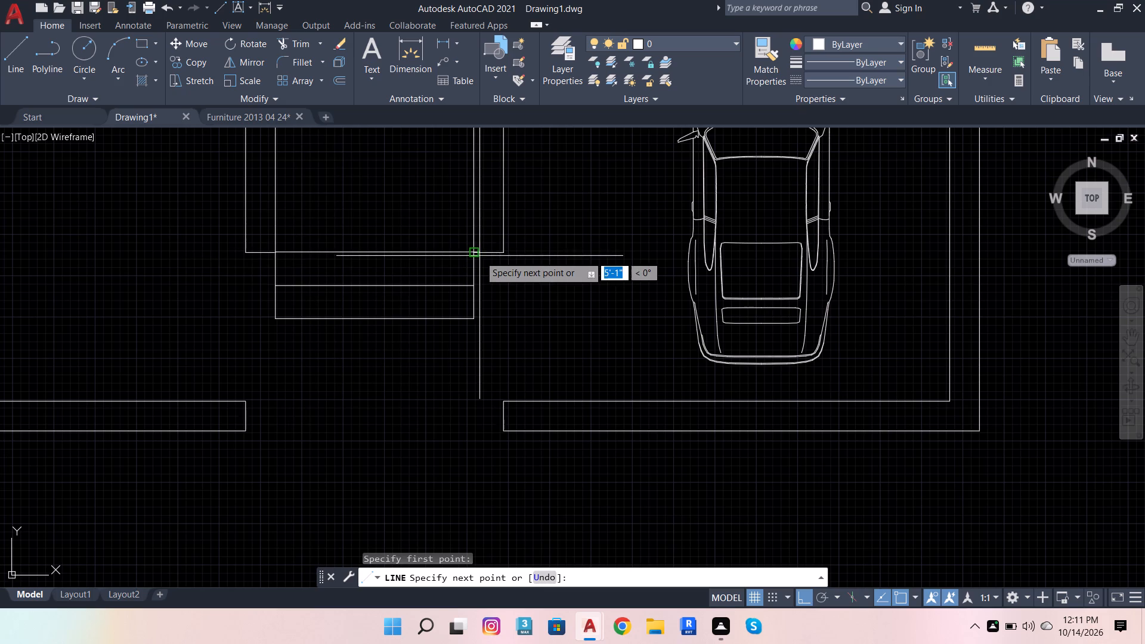
pyautogui.click(473, 253)
pyautogui.press('Escape')
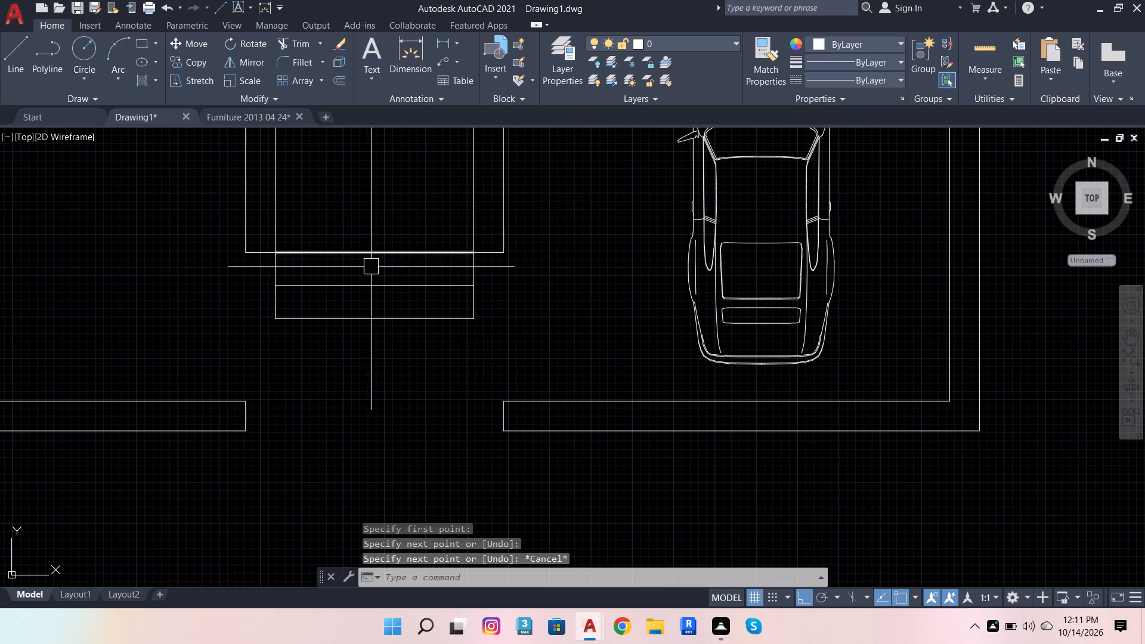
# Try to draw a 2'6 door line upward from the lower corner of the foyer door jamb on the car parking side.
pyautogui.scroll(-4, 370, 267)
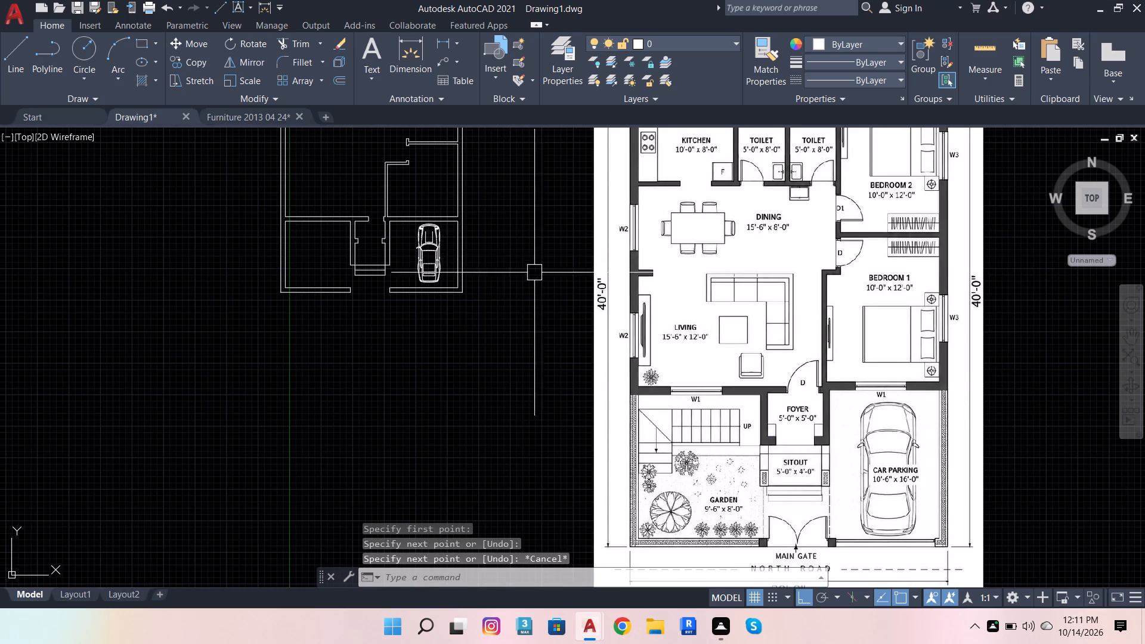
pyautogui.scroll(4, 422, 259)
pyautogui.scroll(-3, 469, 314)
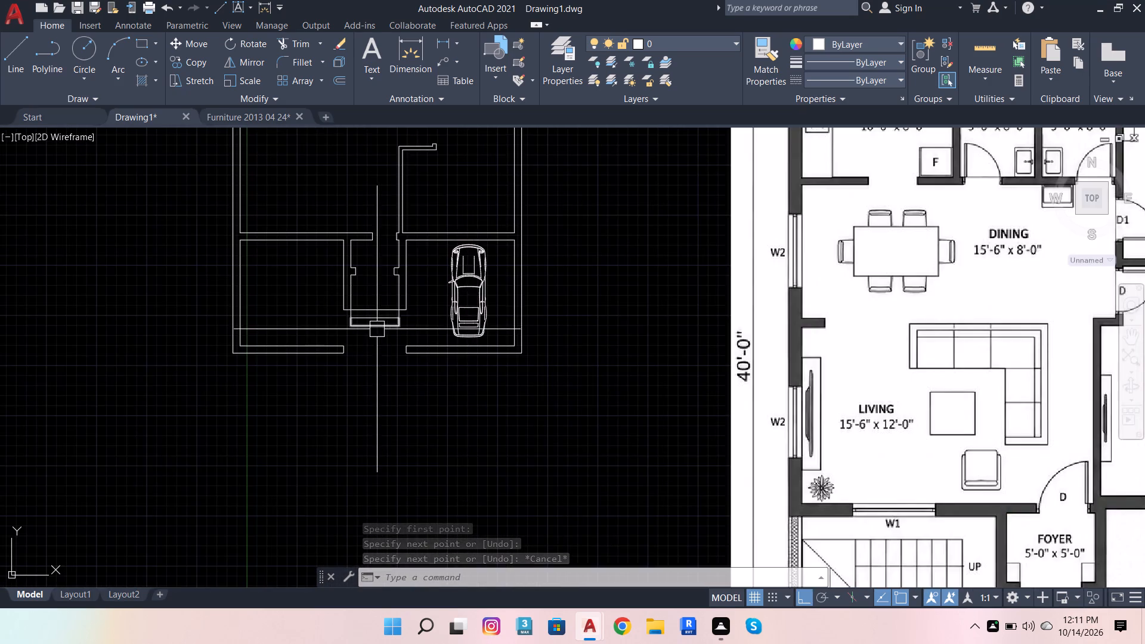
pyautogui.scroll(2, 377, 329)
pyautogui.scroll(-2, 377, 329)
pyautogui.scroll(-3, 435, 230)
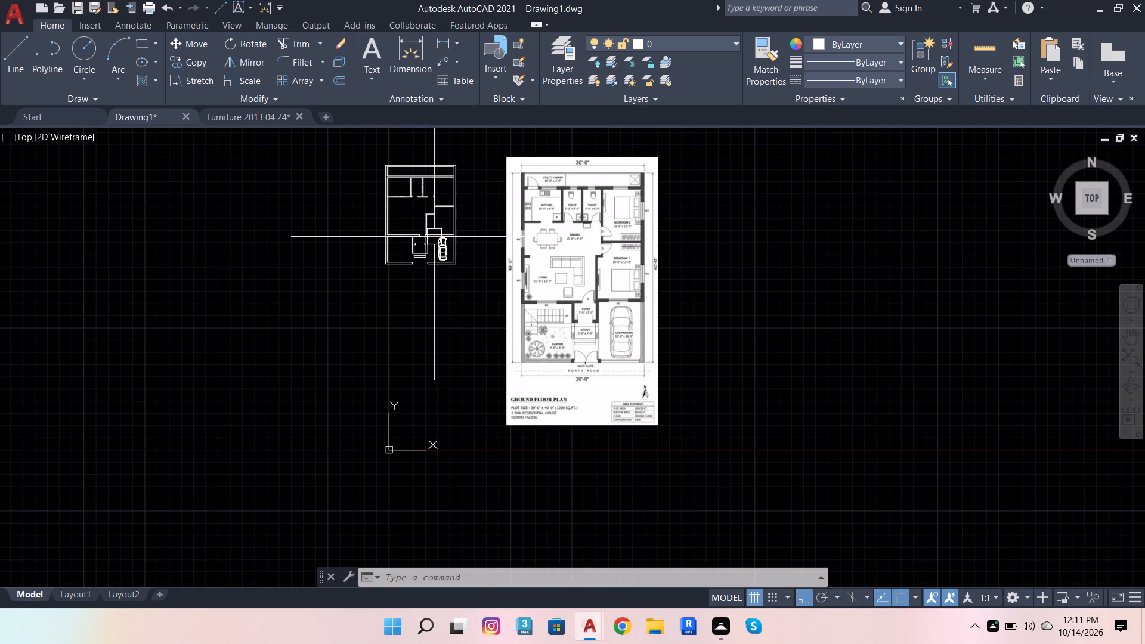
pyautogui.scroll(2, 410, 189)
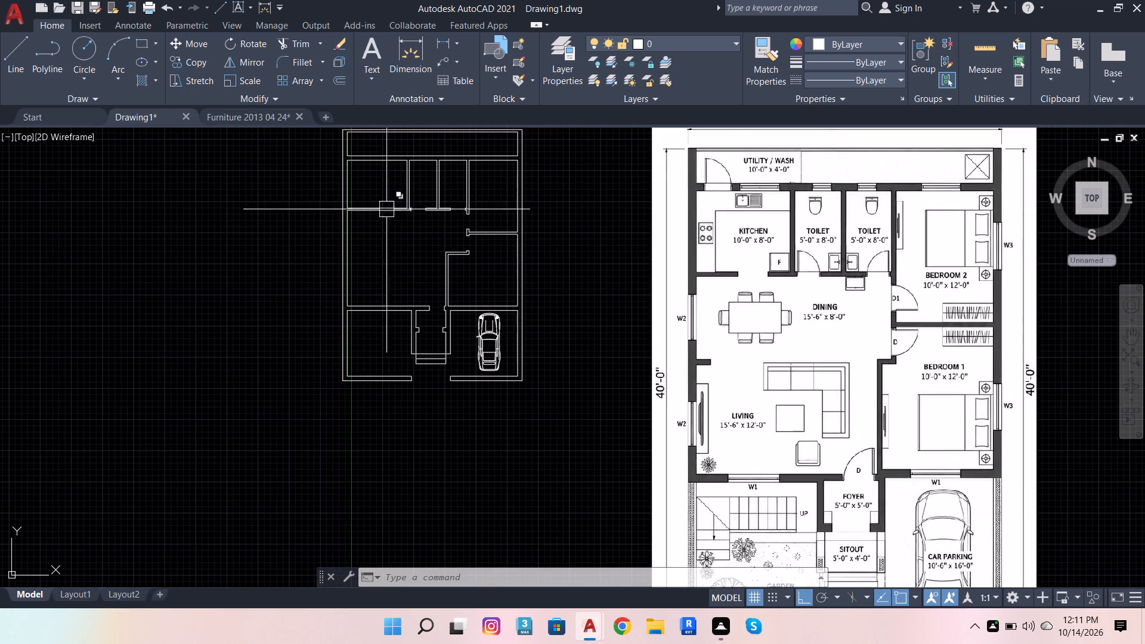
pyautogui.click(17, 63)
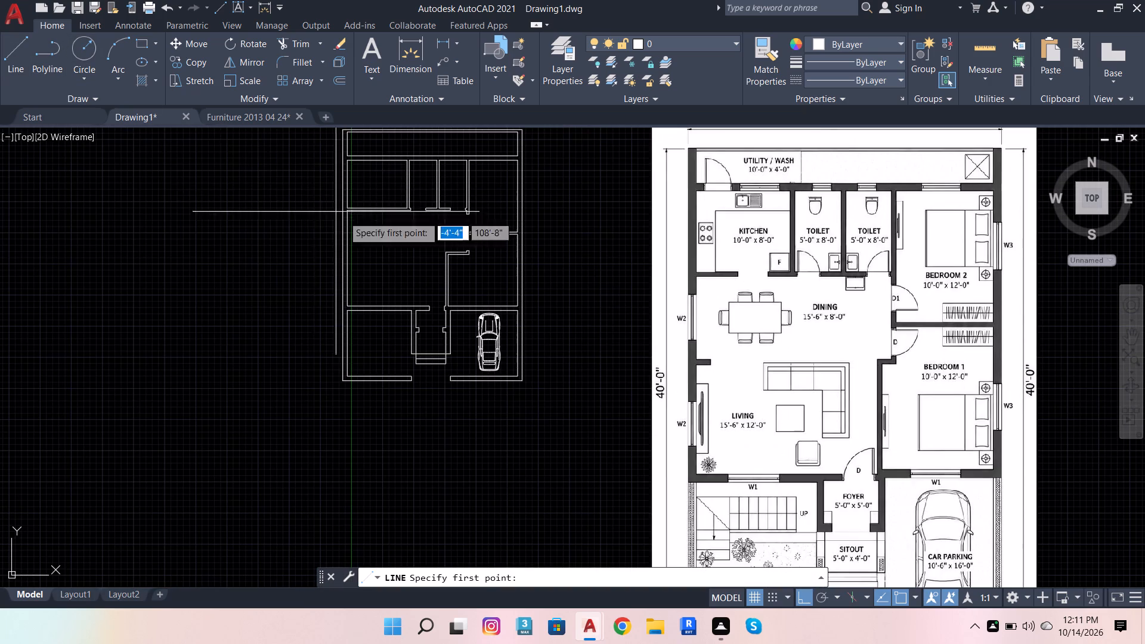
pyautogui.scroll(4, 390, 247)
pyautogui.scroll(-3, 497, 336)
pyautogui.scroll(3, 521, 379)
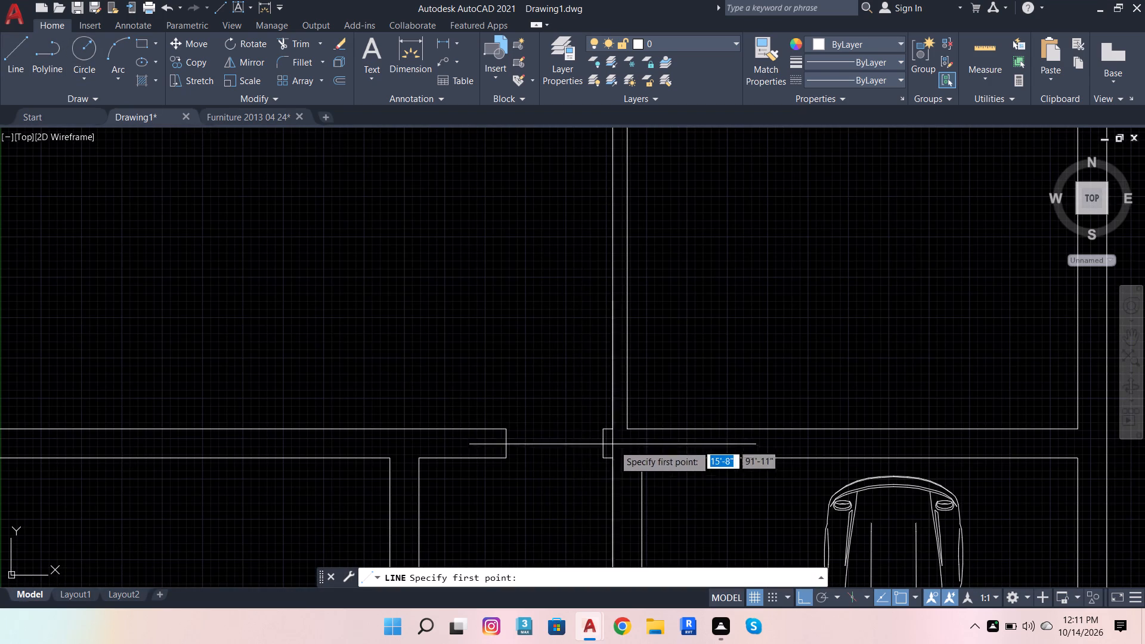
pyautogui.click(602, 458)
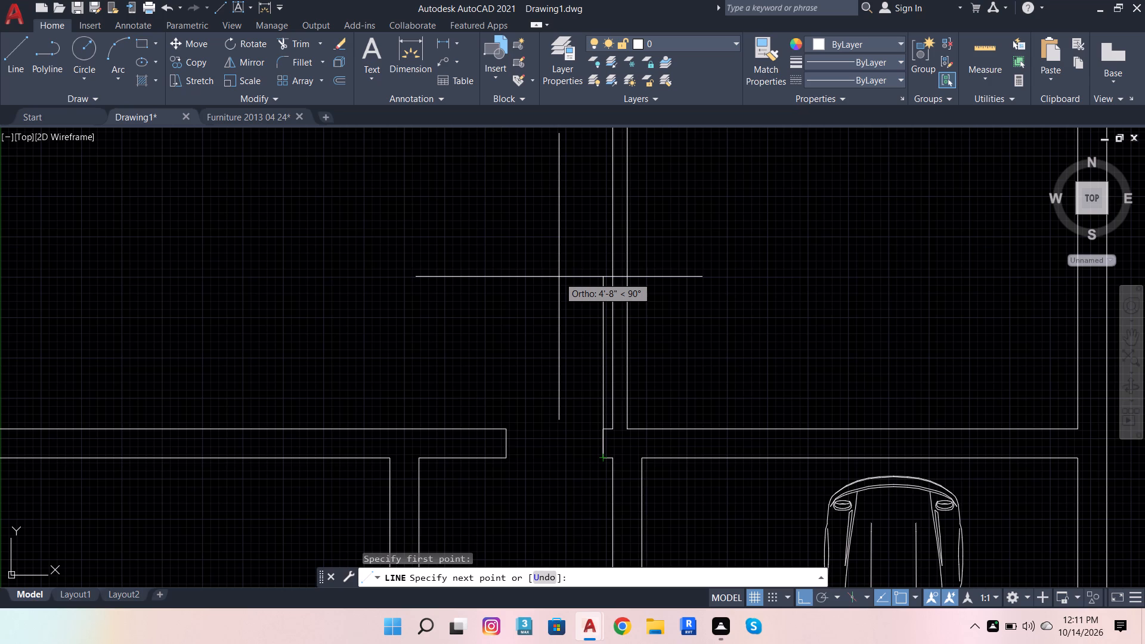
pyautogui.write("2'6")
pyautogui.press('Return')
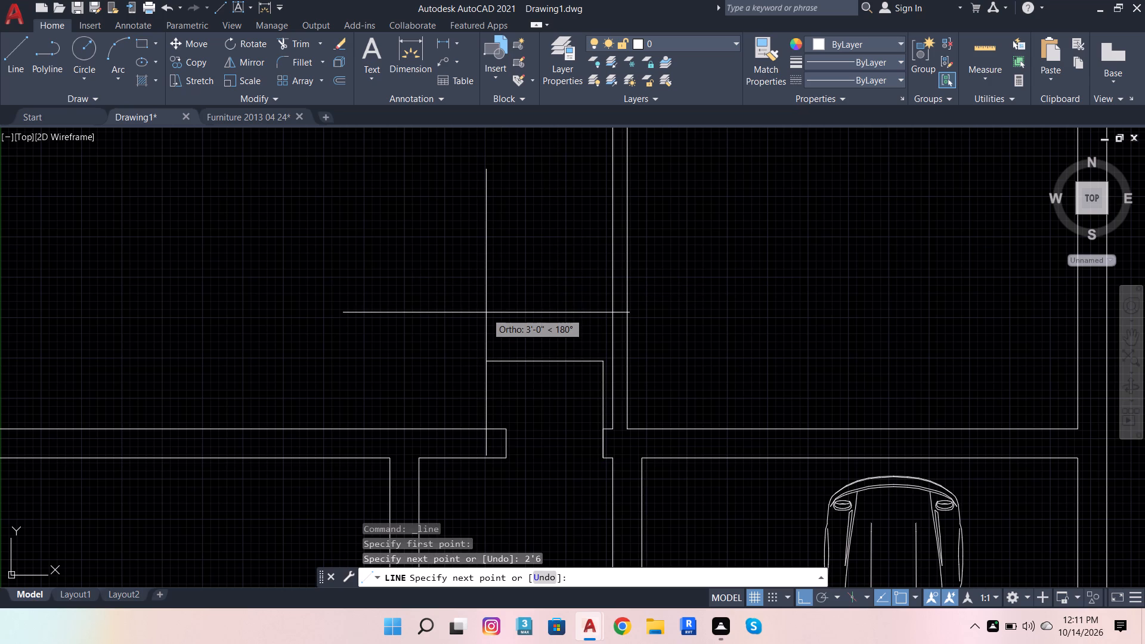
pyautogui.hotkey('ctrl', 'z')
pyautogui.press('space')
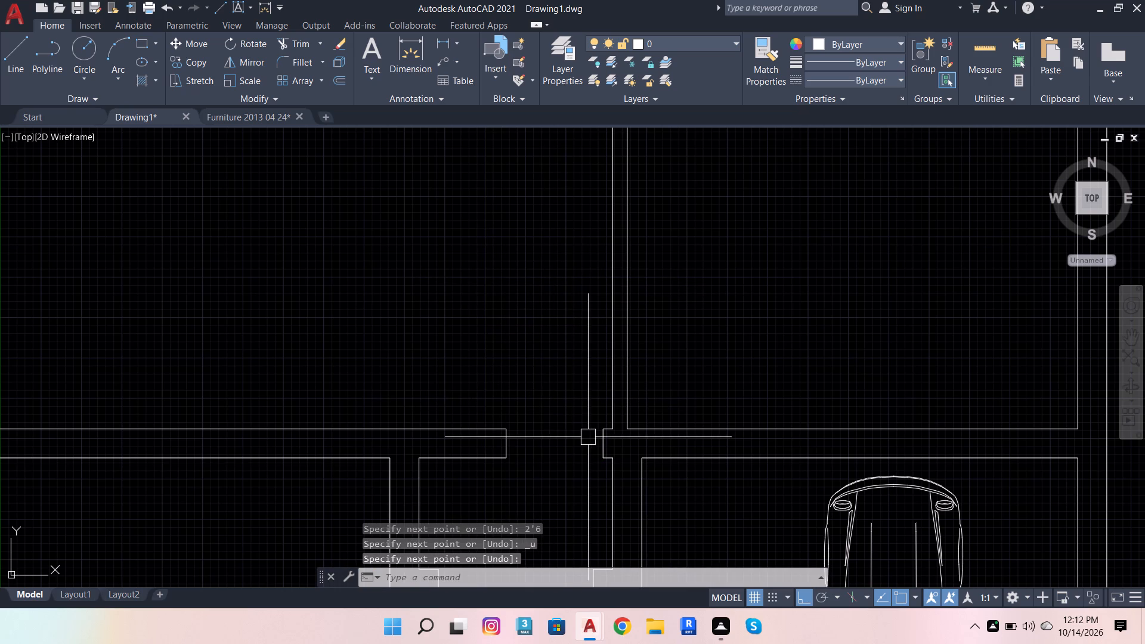
# Draw the foyer door leaf from the midpoint of the car-parking-side jamb: 2'6 up, 1" toward the opening, and 2'6 back down.
pyautogui.click(15, 49)
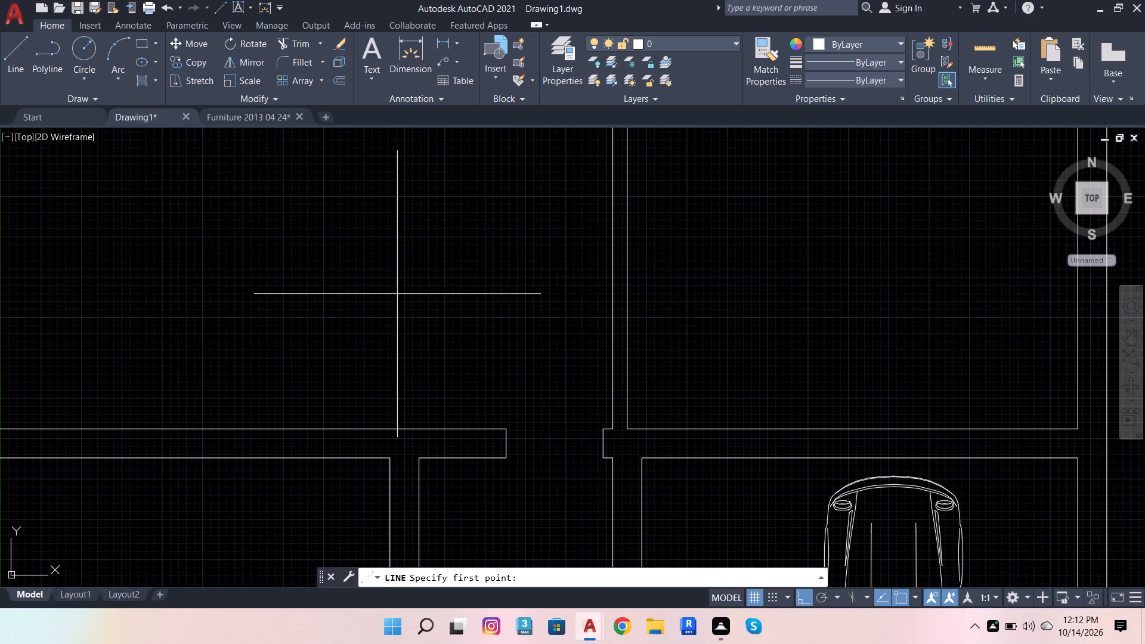
pyautogui.keyDown('shift'); pyautogui.rightClick(527, 413); pyautogui.keyUp('shift')
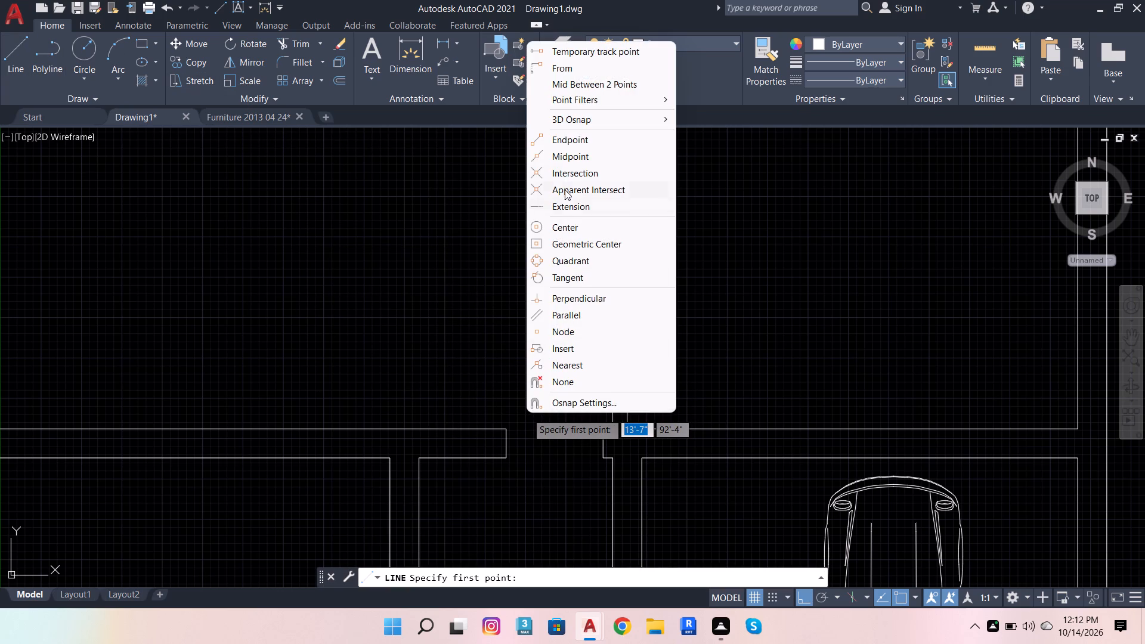
pyautogui.click(565, 156)
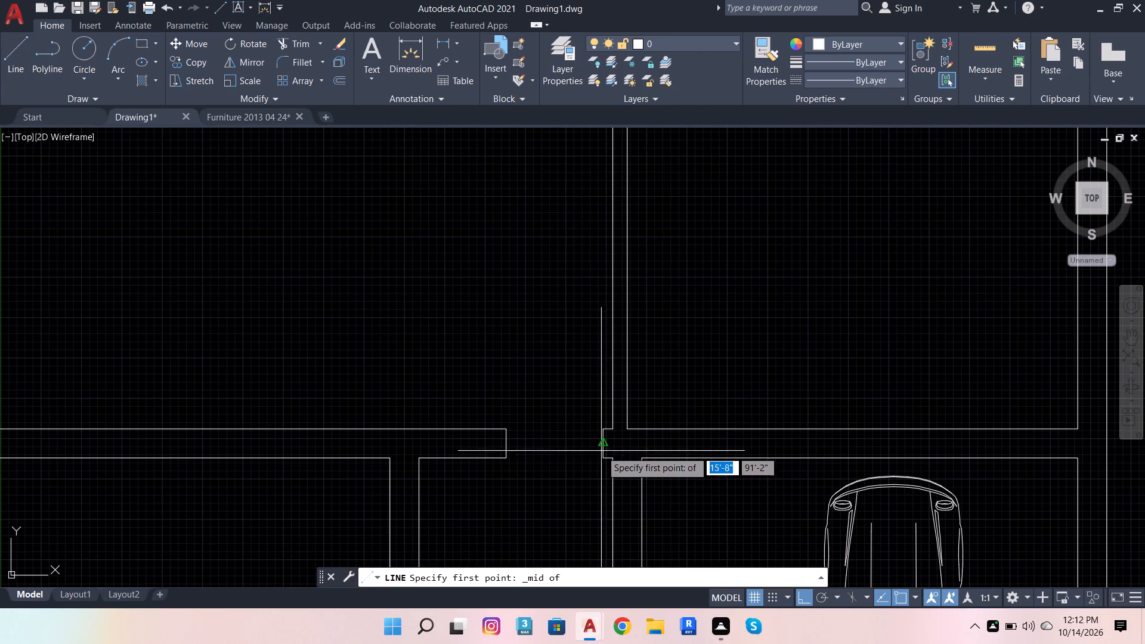
pyautogui.click(599, 447)
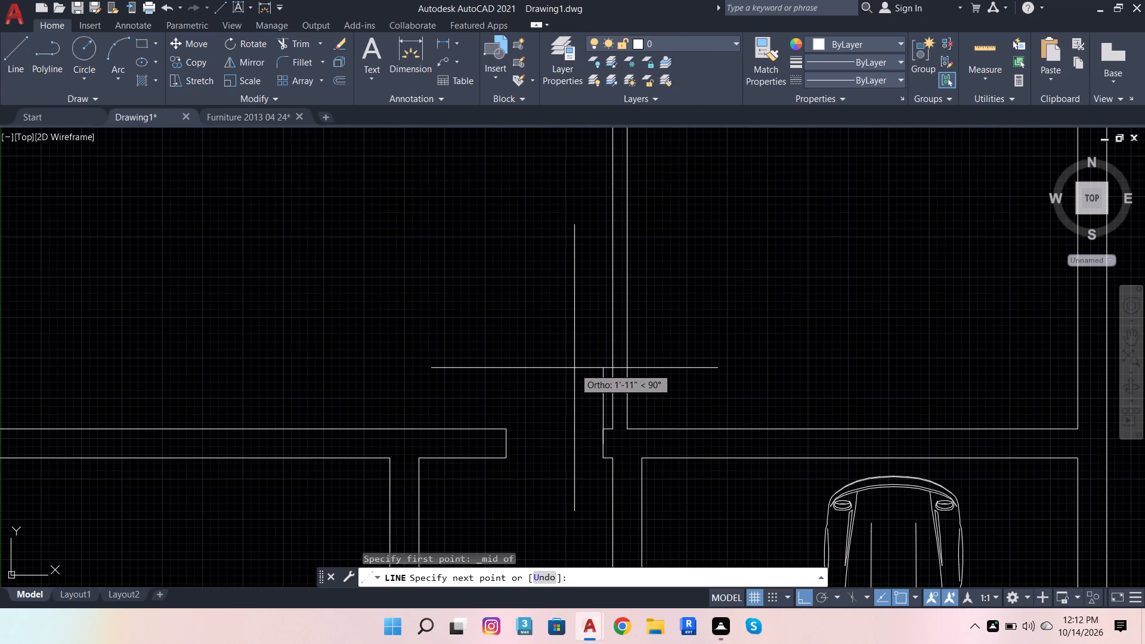
pyautogui.write("2'6")
pyautogui.press('Return')
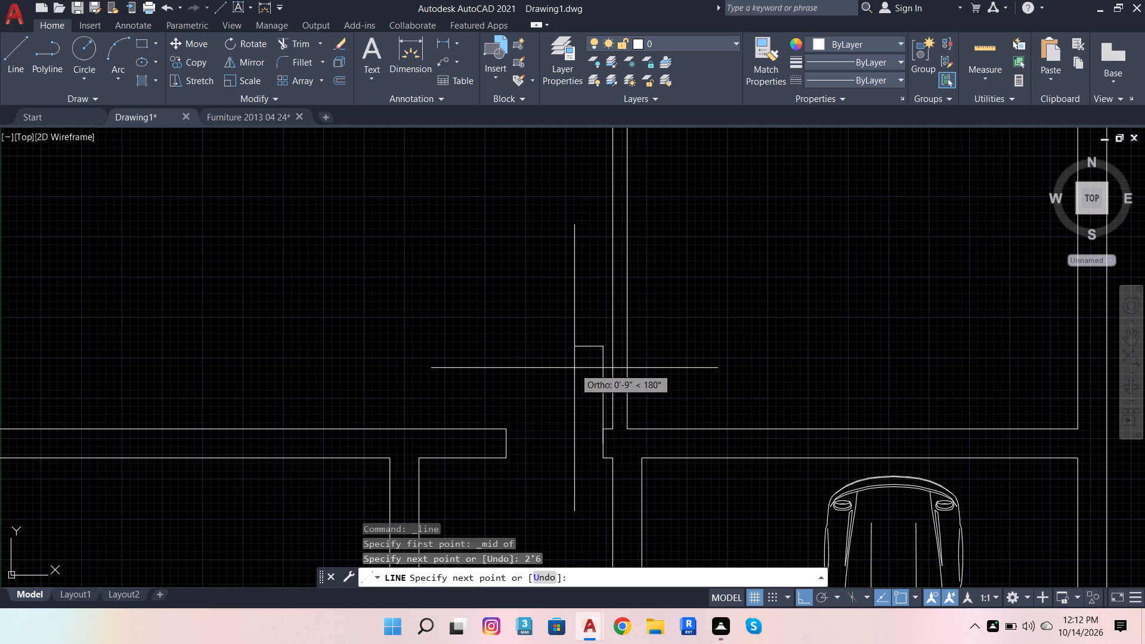
pyautogui.press('1')
pyautogui.press('Return')
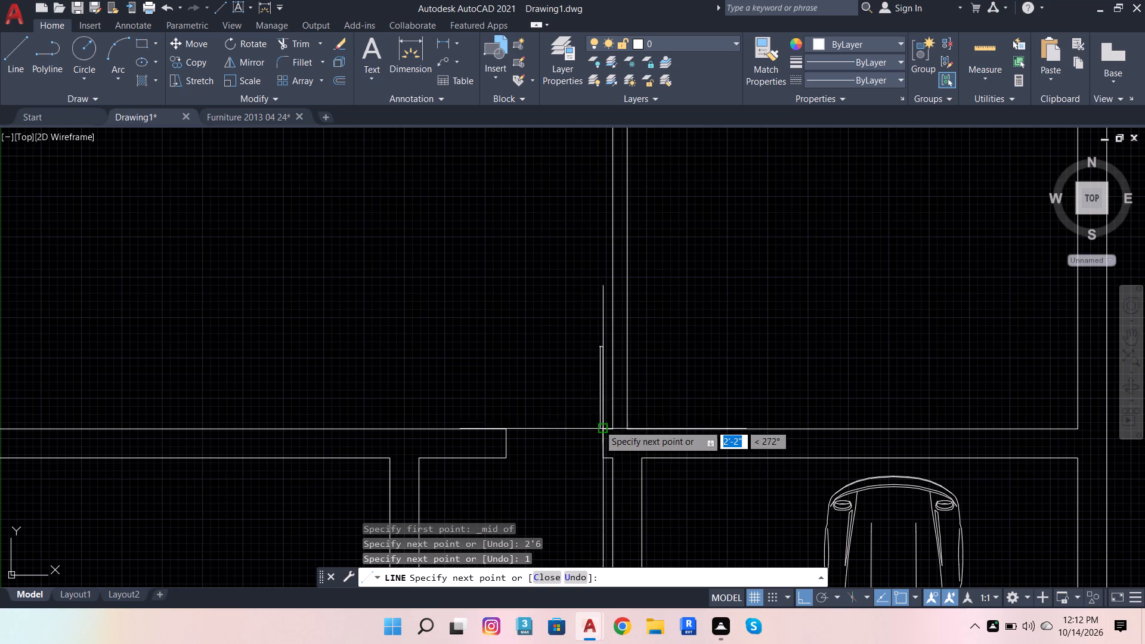
pyautogui.scroll(3, 595, 426)
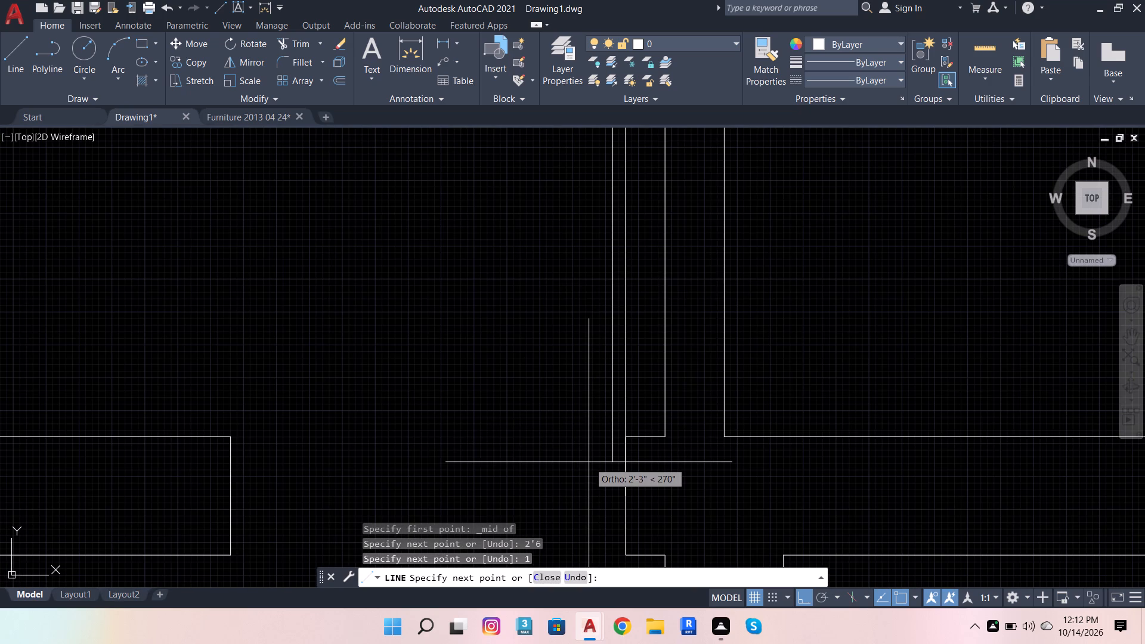
pyautogui.write("2'6")
pyautogui.press('Return')
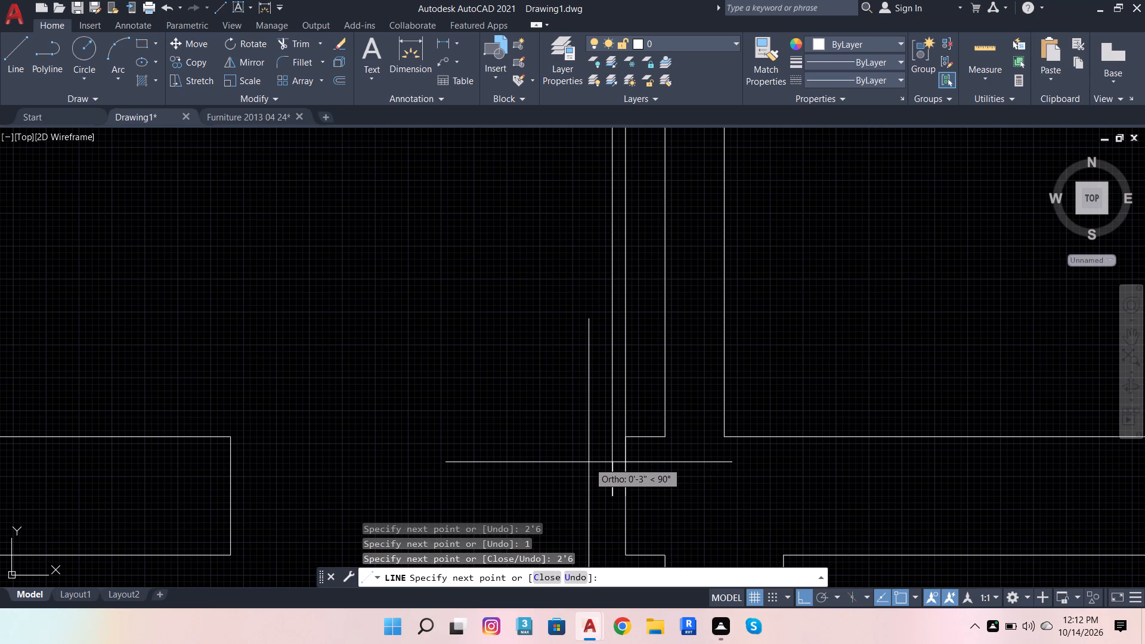
pyautogui.press('space')
# Draw a 2'6 horizontal line across the foyer door opening from the base of the door leaf to the opposite jamb.
pyautogui.press('space')
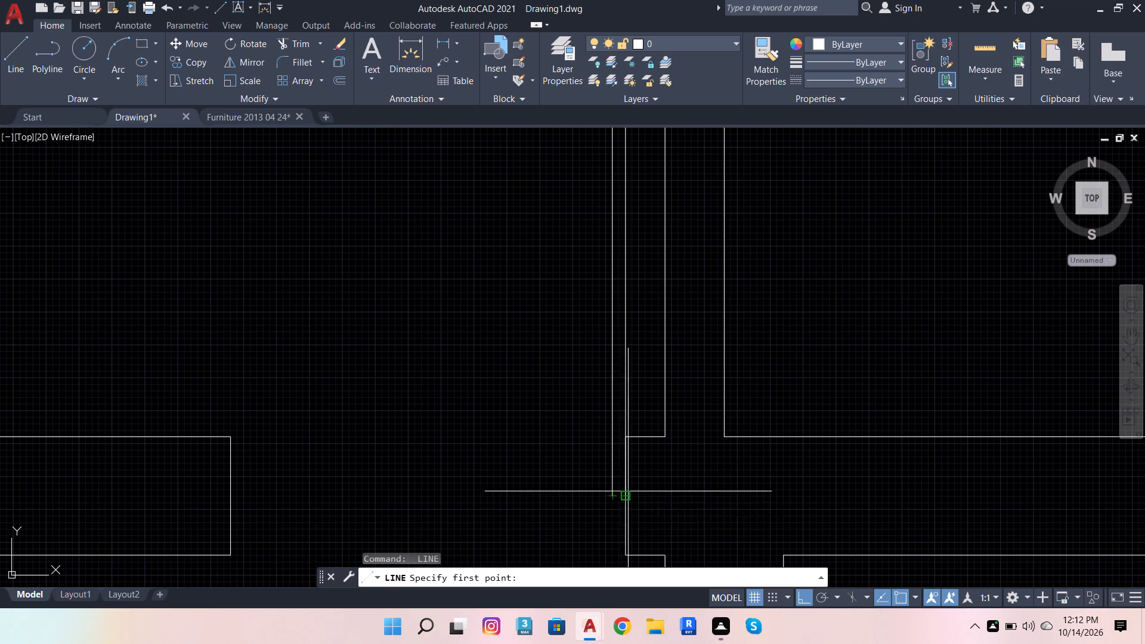
pyautogui.click(629, 493)
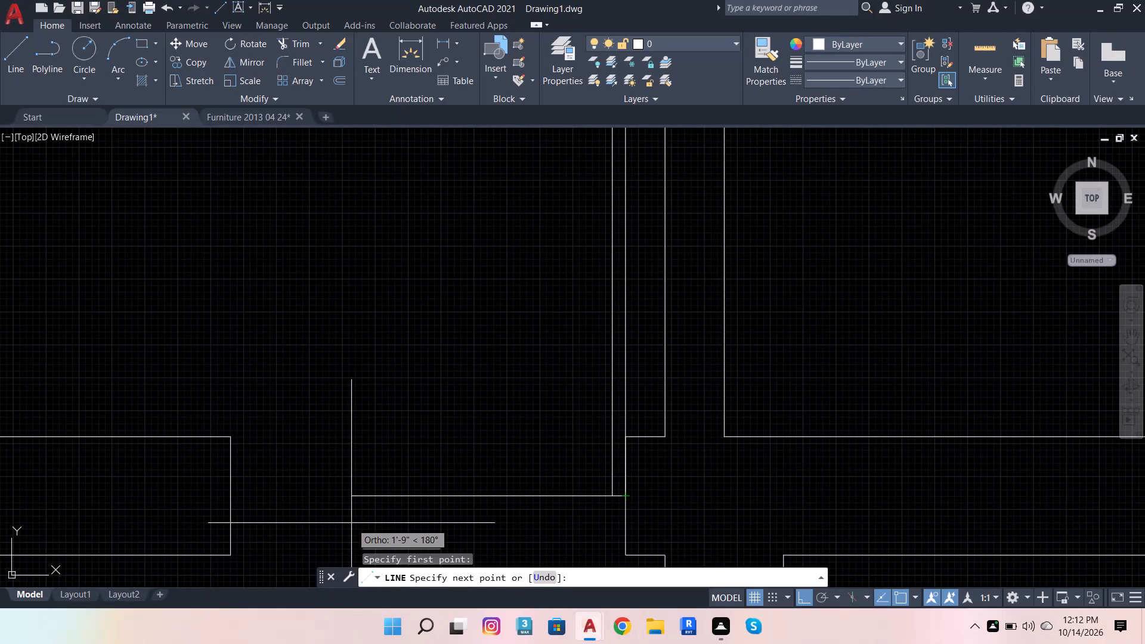
pyautogui.write("2'6")
pyautogui.press('Return')
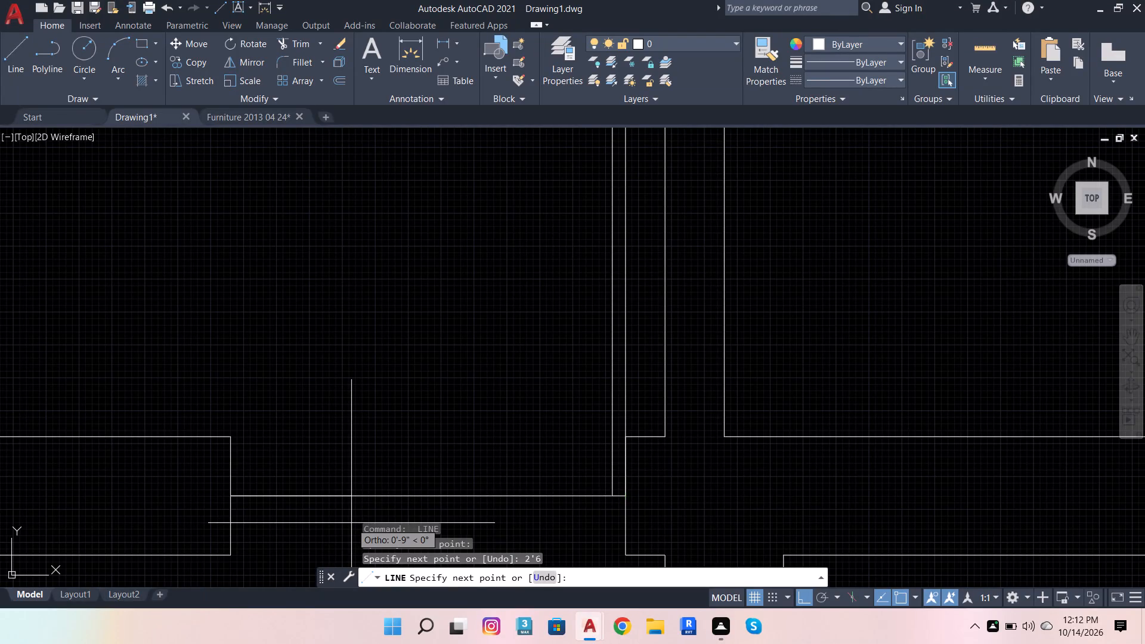
pyautogui.press('space')
# Draw the door swing arc from the leaf's top corner through the opposite jamb's midpoint, ending just below the wall.
pyautogui.scroll(-2, 395, 532)
pyautogui.scroll(-2, 366, 414)
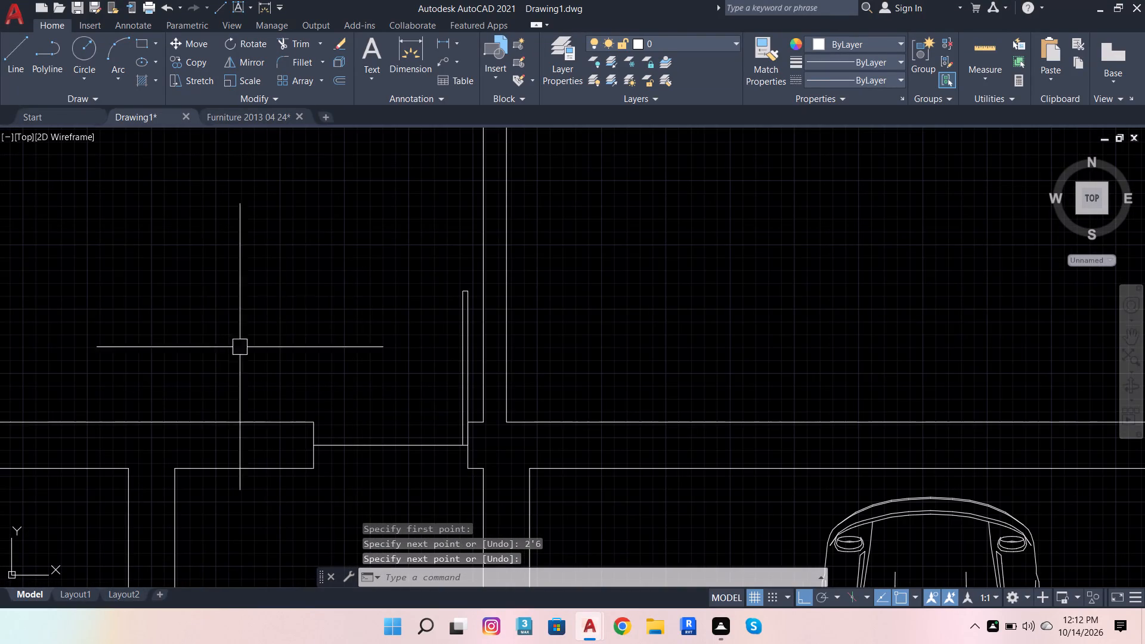
pyautogui.click(104, 52)
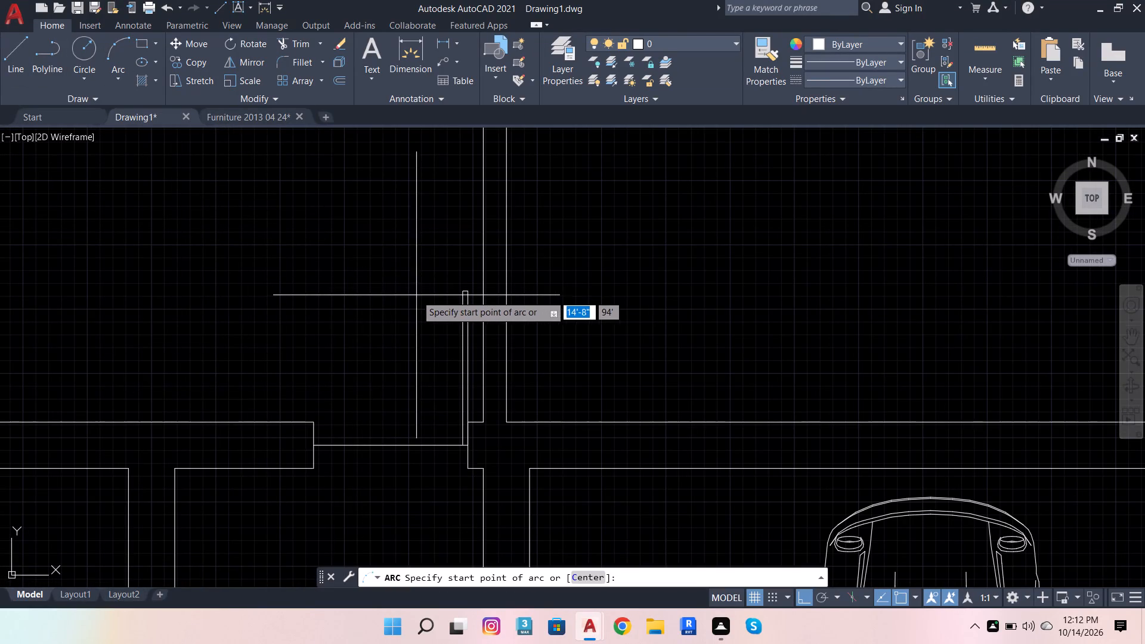
pyautogui.click(465, 288)
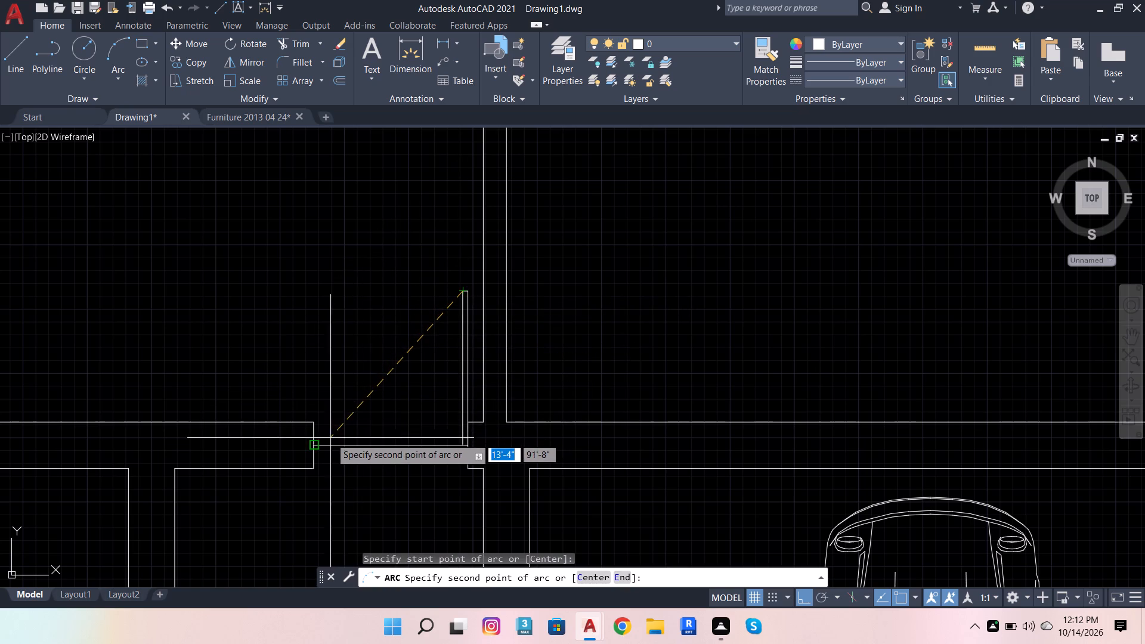
pyautogui.click(313, 448)
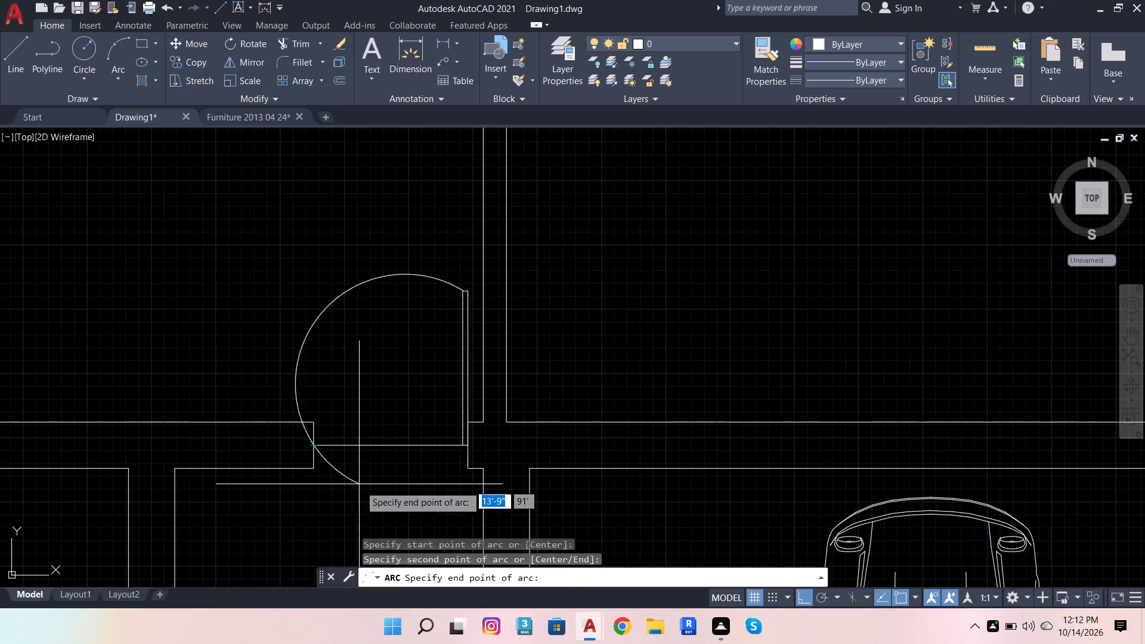
pyautogui.scroll(-1, 329, 509)
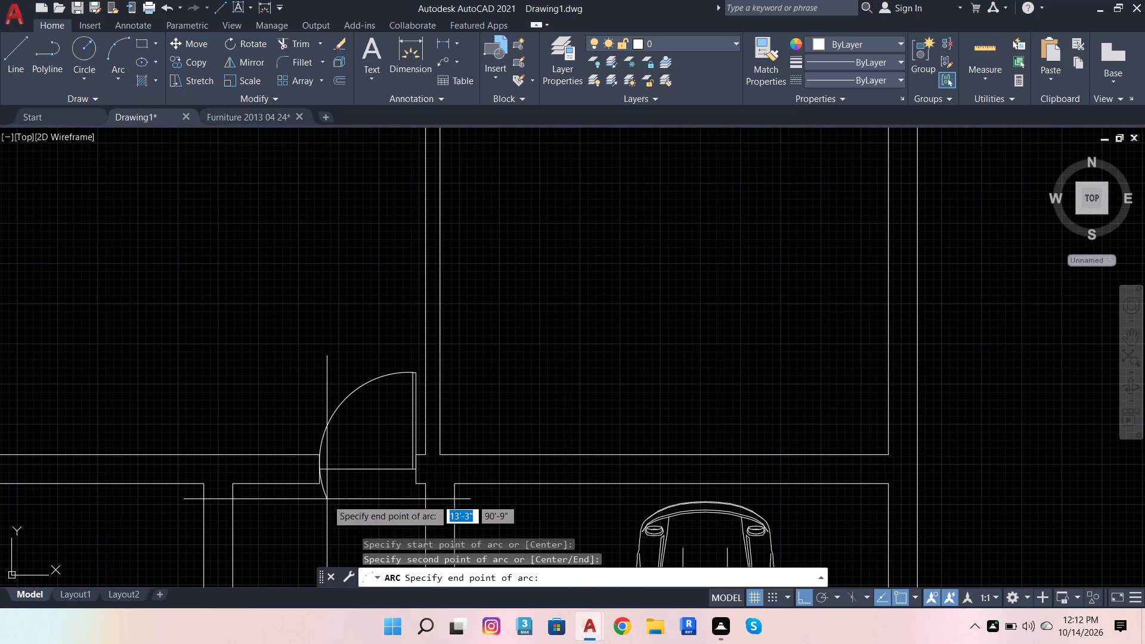
pyautogui.scroll(3, 327, 499)
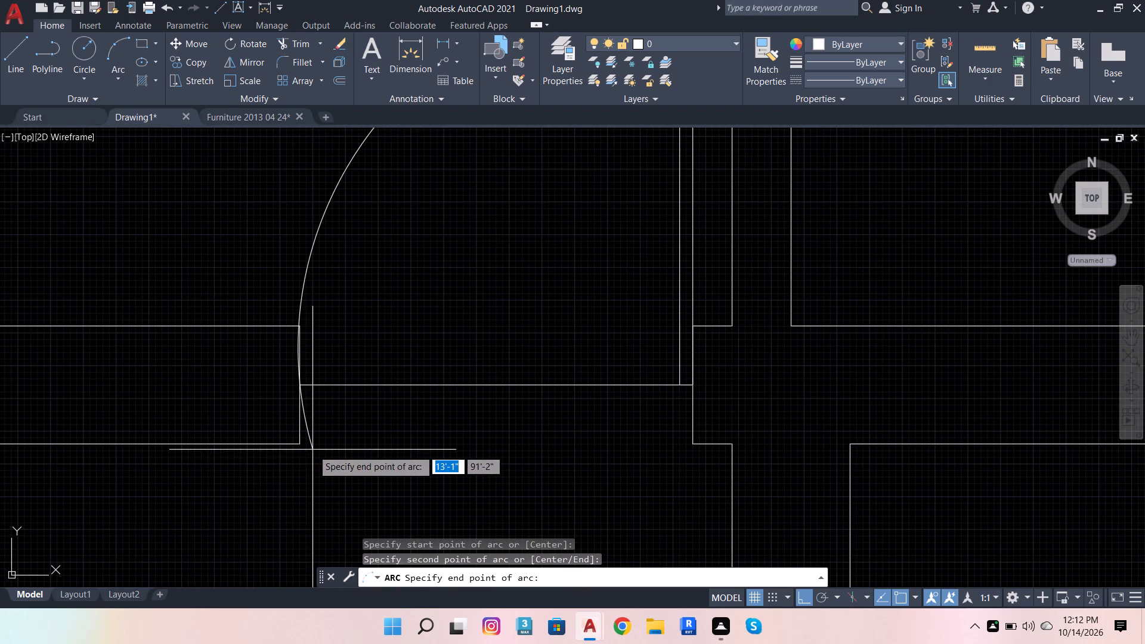
pyautogui.click(289, 470)
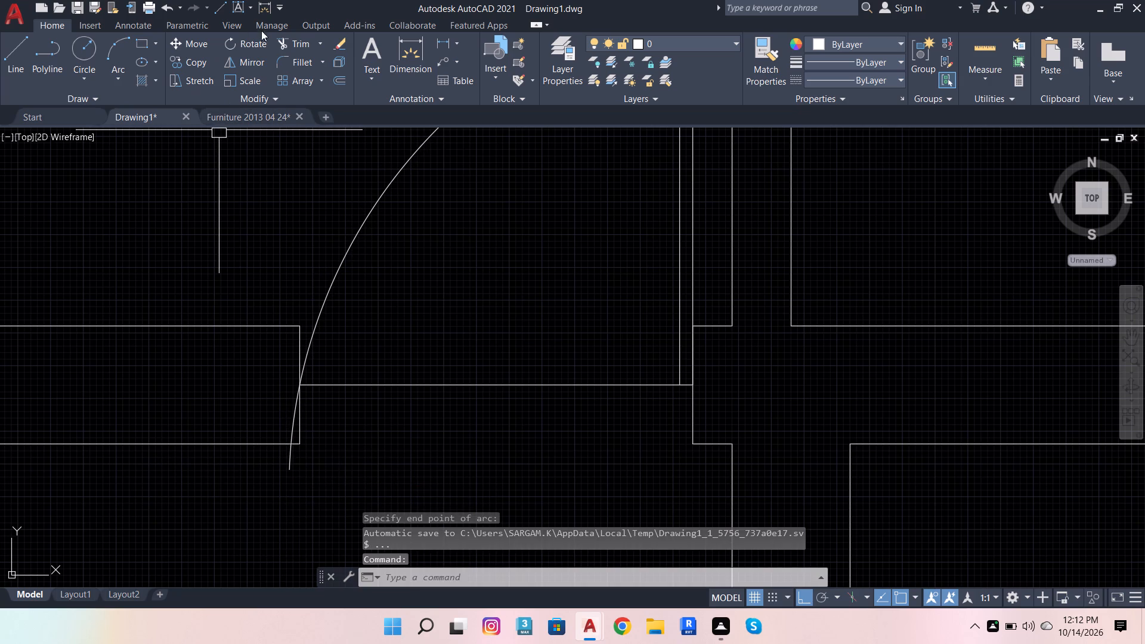
# Trim off the part of the swing arc that runs past the opposite jamb's midpoint.
pyautogui.click(279, 45)
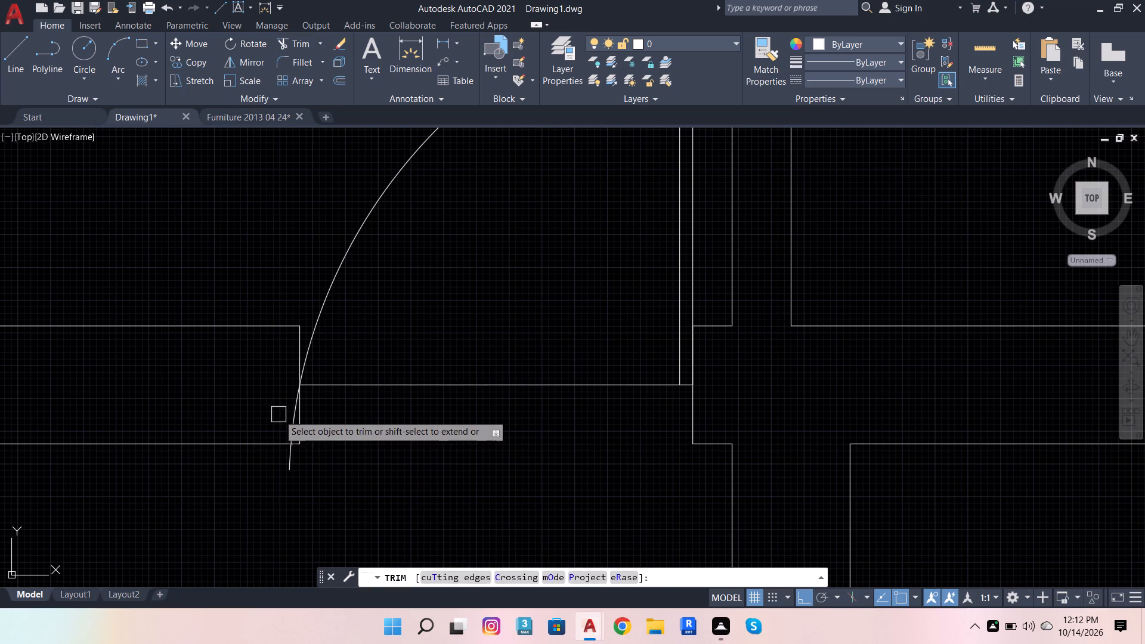
pyautogui.click(289, 409)
pyautogui.click(289, 467)
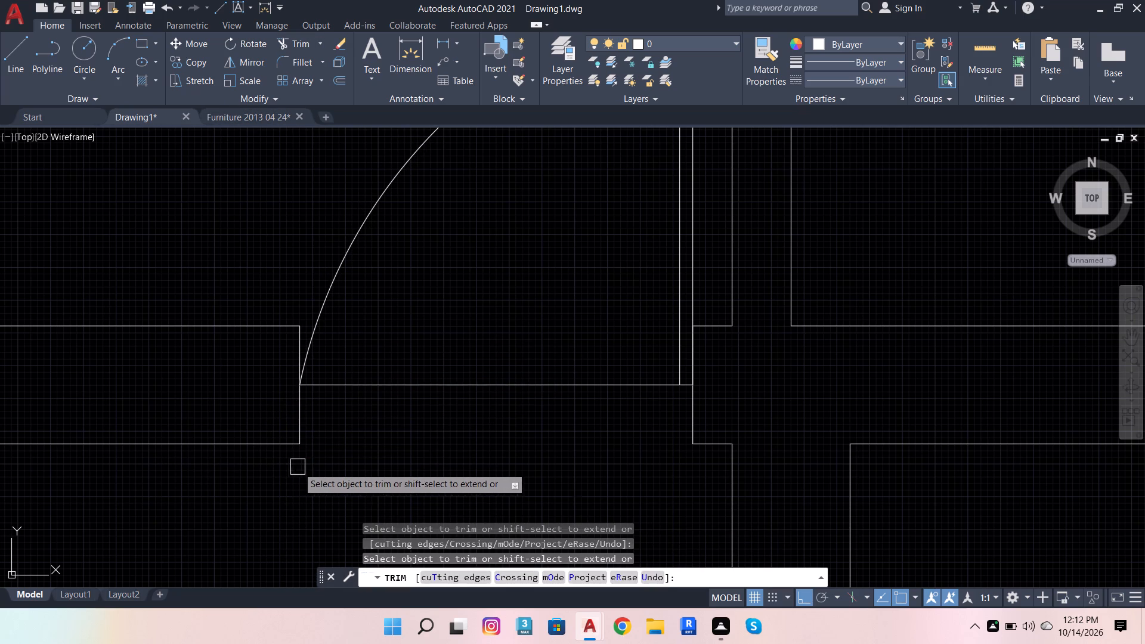
pyautogui.scroll(-1, 403, 470)
pyautogui.press('Escape')
pyautogui.press('Escape')
pyautogui.press('Escape')
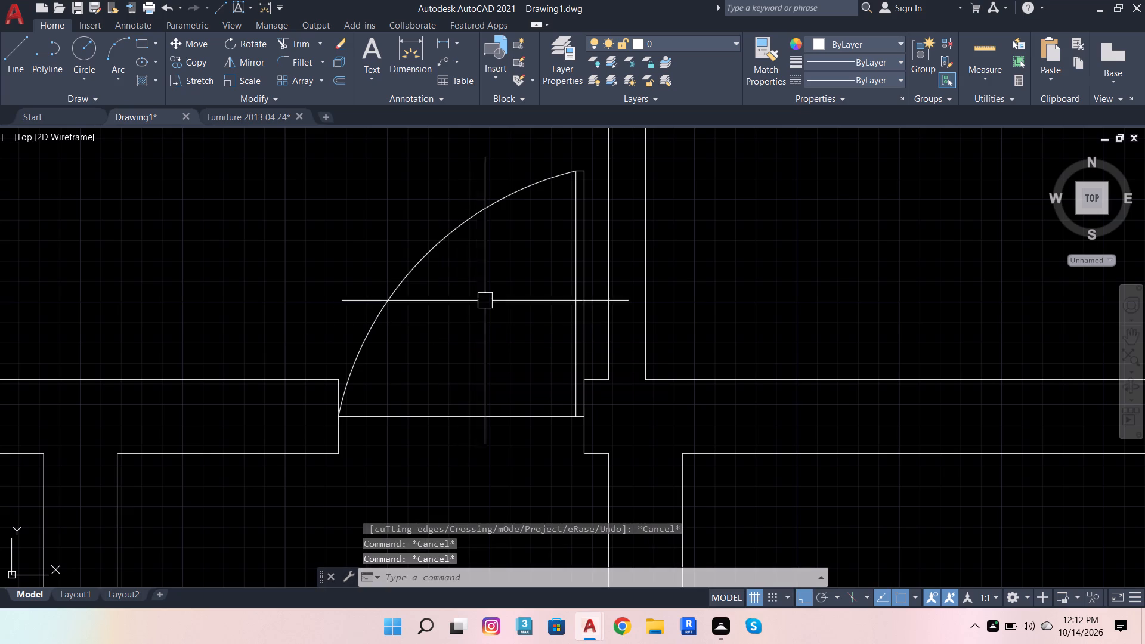
# Convert the door leaf lines, swing arc and opening line into a block named DOOR.
pyautogui.click(595, 255)
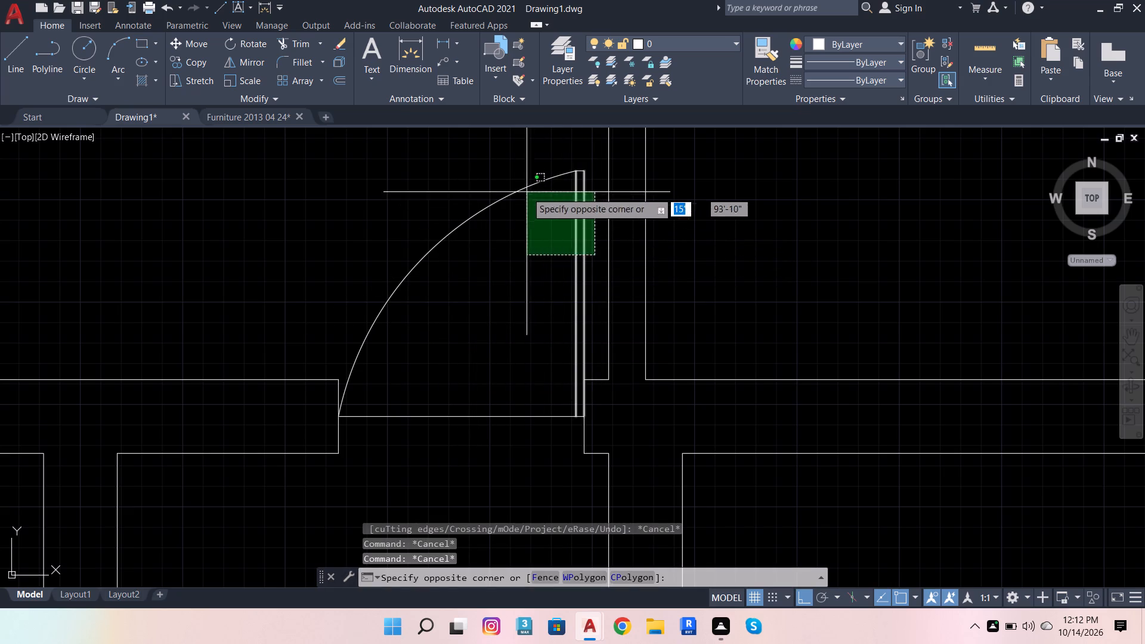
pyautogui.click(500, 171)
pyautogui.click(499, 428)
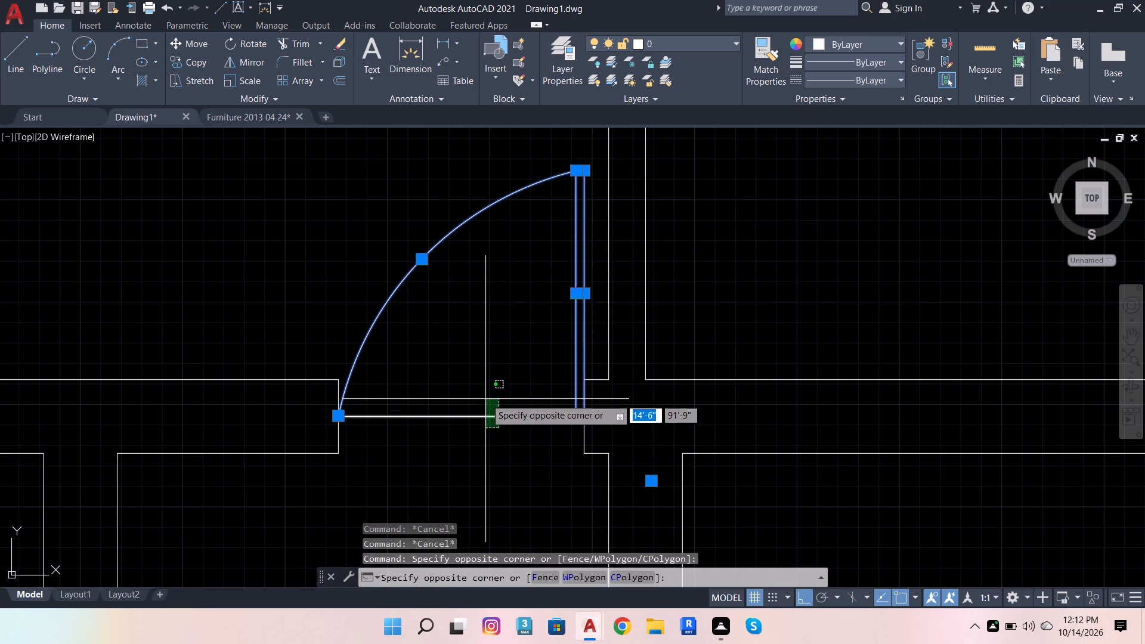
pyautogui.click(485, 397)
pyautogui.scroll(-2, 471, 450)
pyautogui.press('b')
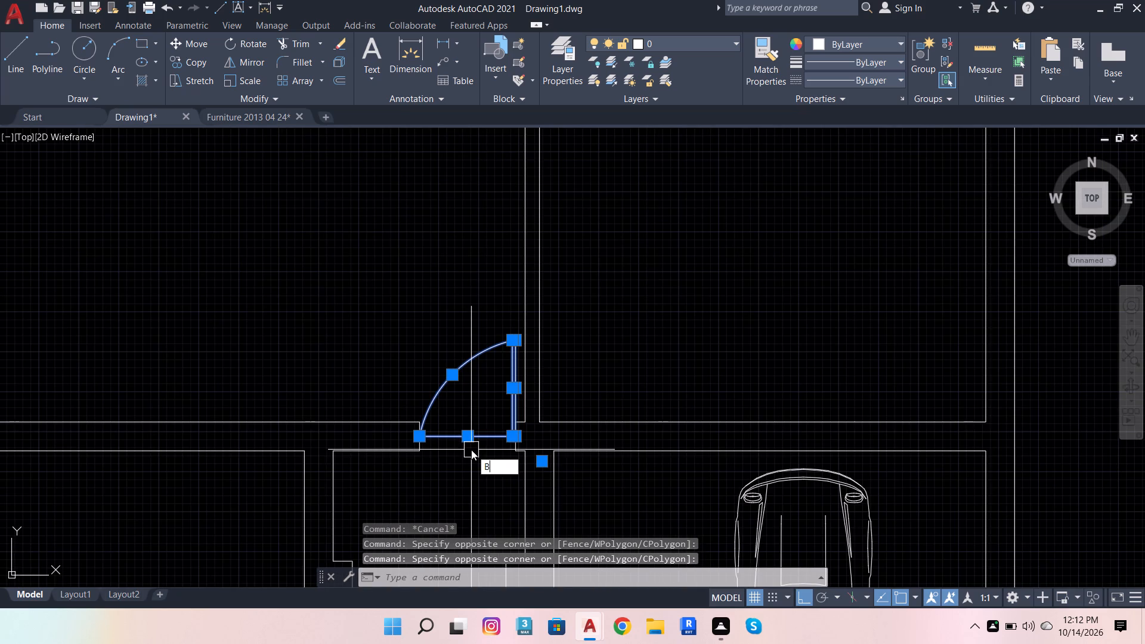
pyautogui.click(519, 485)
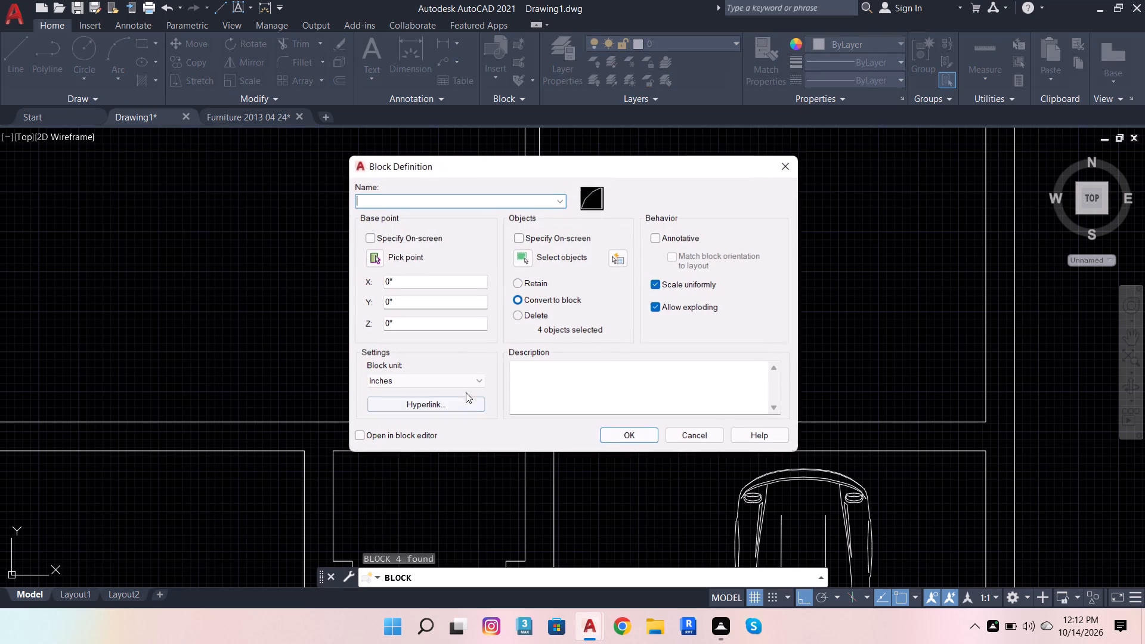
pyautogui.write('DOO')
pyautogui.press('r')
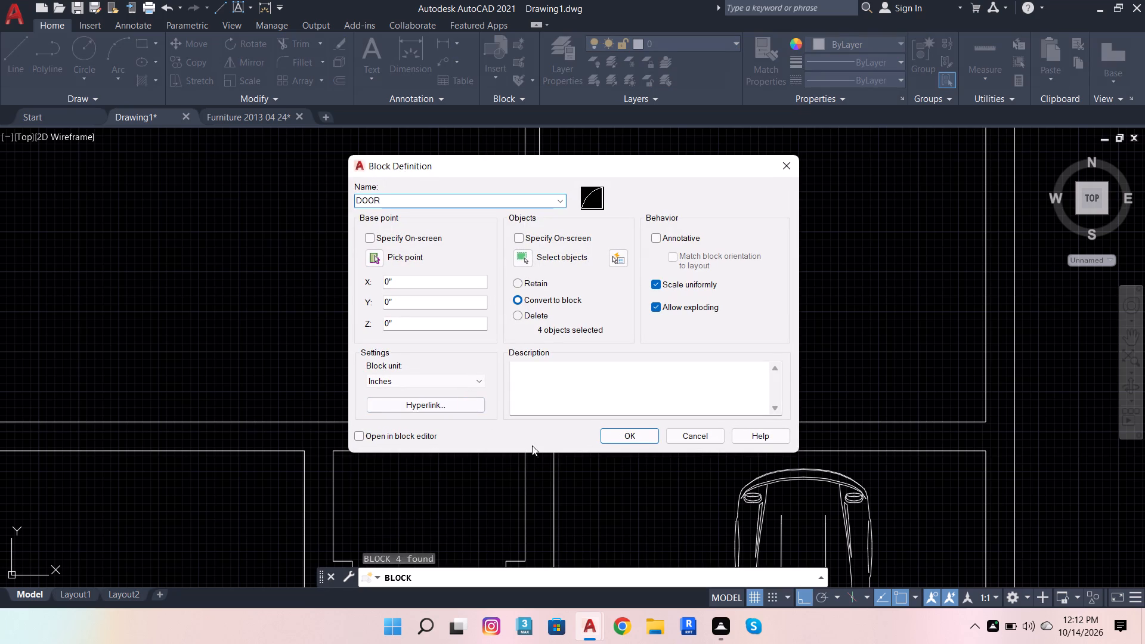
pyautogui.click(637, 439)
# Copy the foyer's DOOR block from its hinge corner to the bottom corner of the second toilet's doorway jamb, nearest the bedroom wall.
pyautogui.click(510, 400)
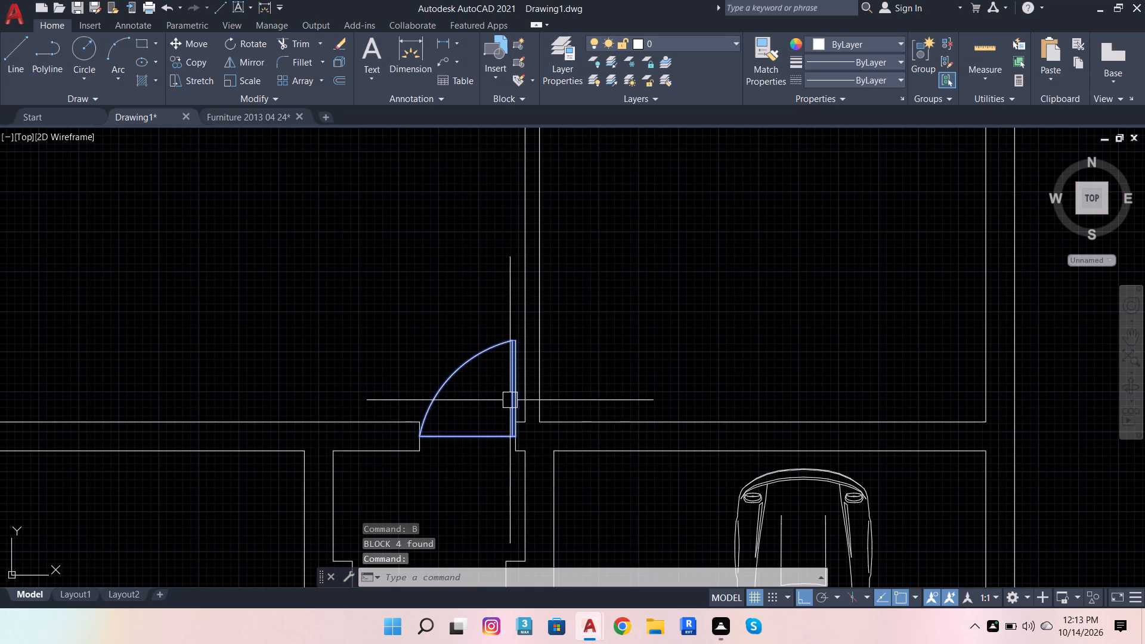
pyautogui.scroll(-4, 528, 450)
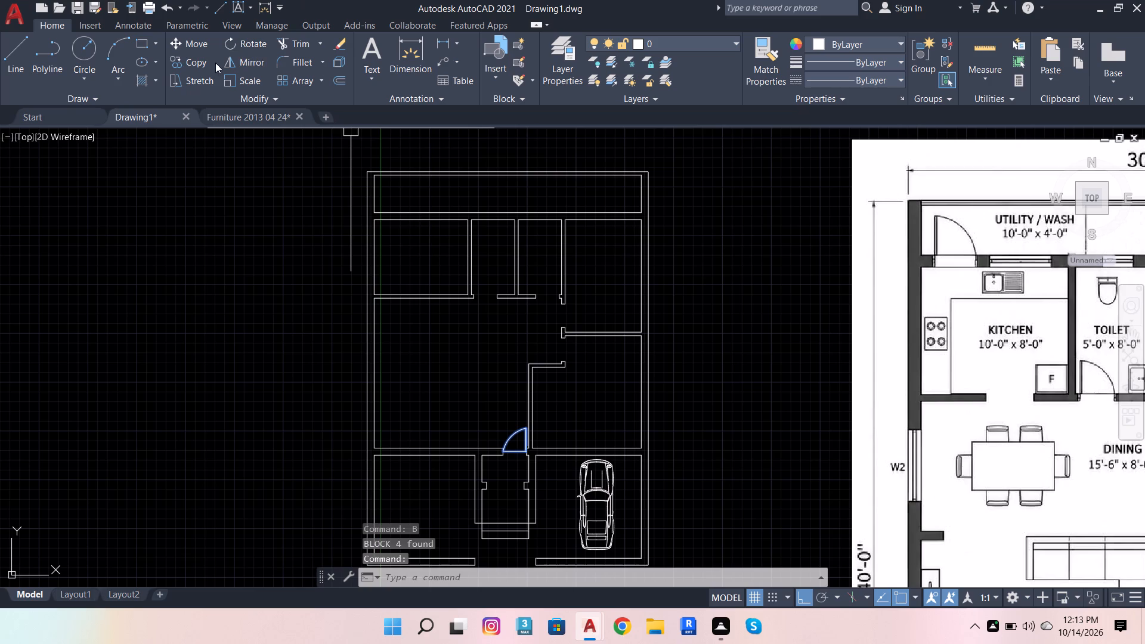
pyautogui.click(188, 66)
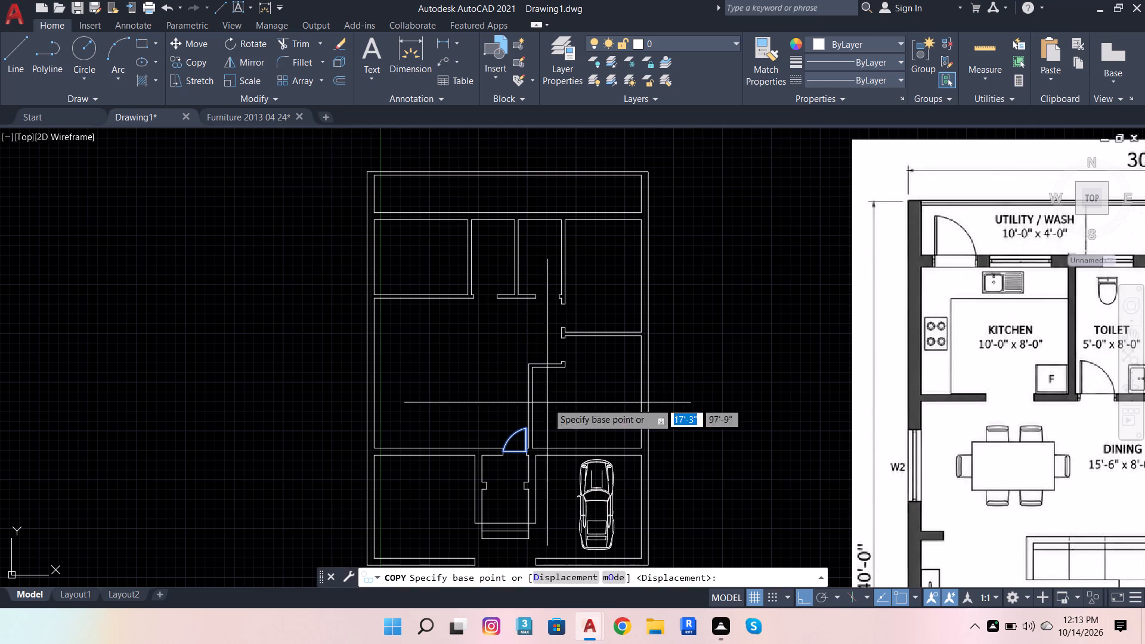
pyautogui.scroll(5, 550, 463)
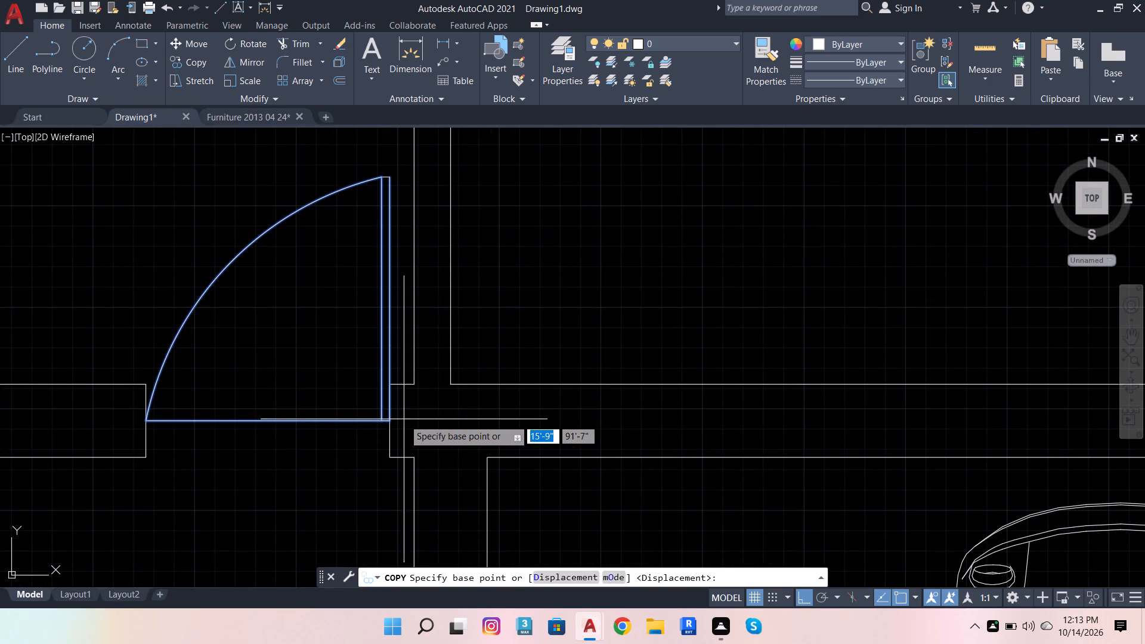
pyautogui.click(389, 419)
pyautogui.scroll(-6, 389, 419)
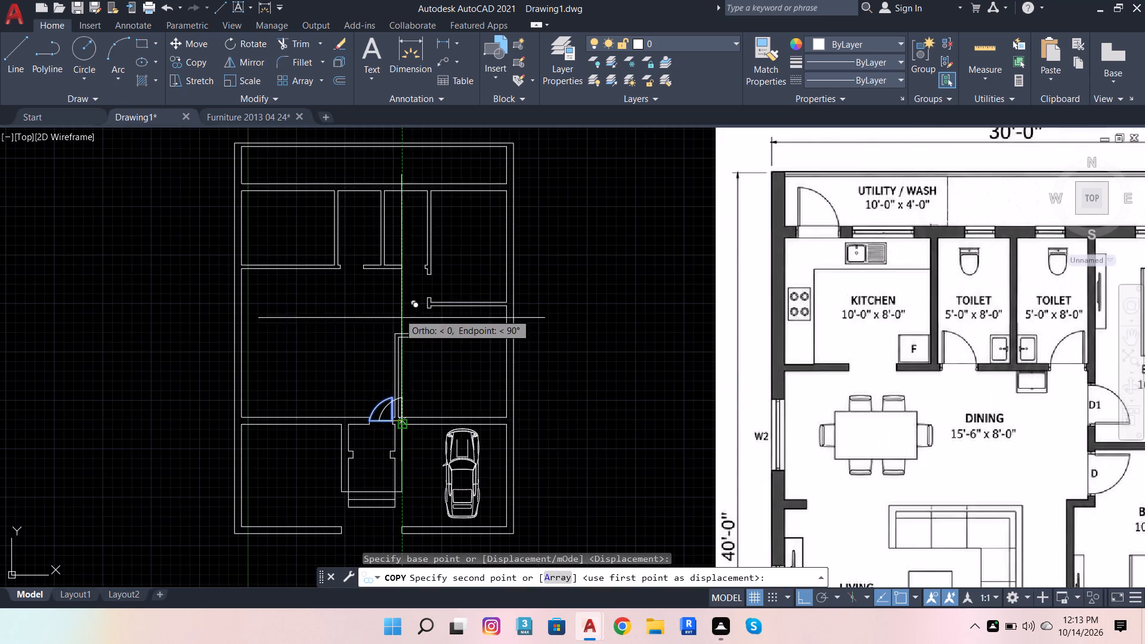
pyautogui.scroll(5, 403, 252)
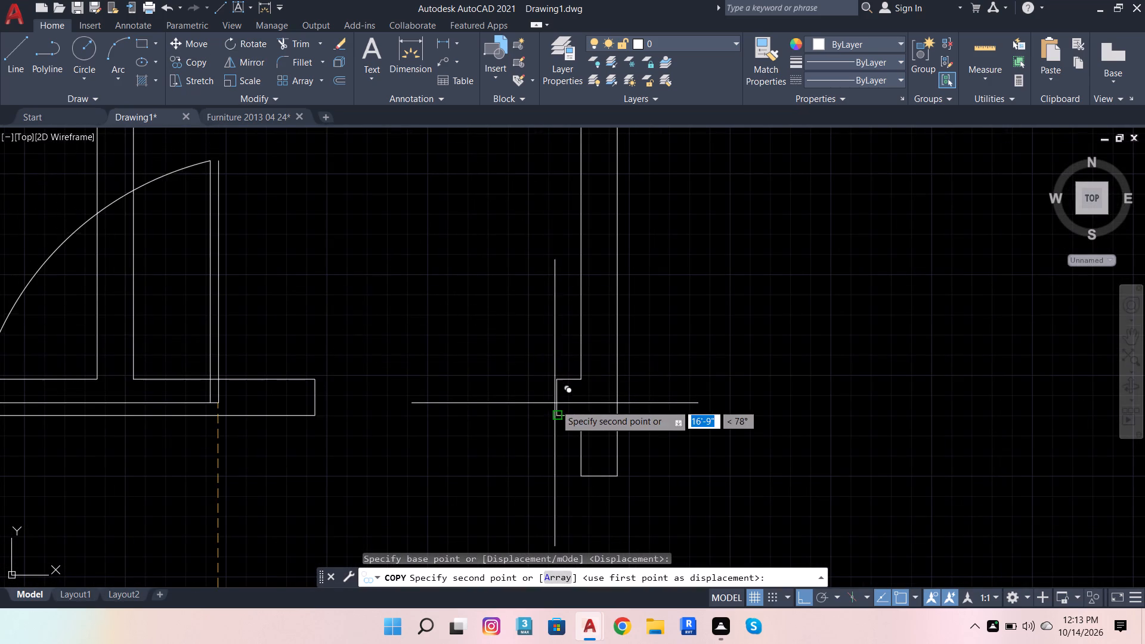
pyautogui.click(555, 404)
# Place further door copies at the upper bedroom doorway's lower jamb and the lower bedroom doorway's upper jamb.
pyautogui.scroll(-3, 535, 293)
pyautogui.scroll(2, 544, 460)
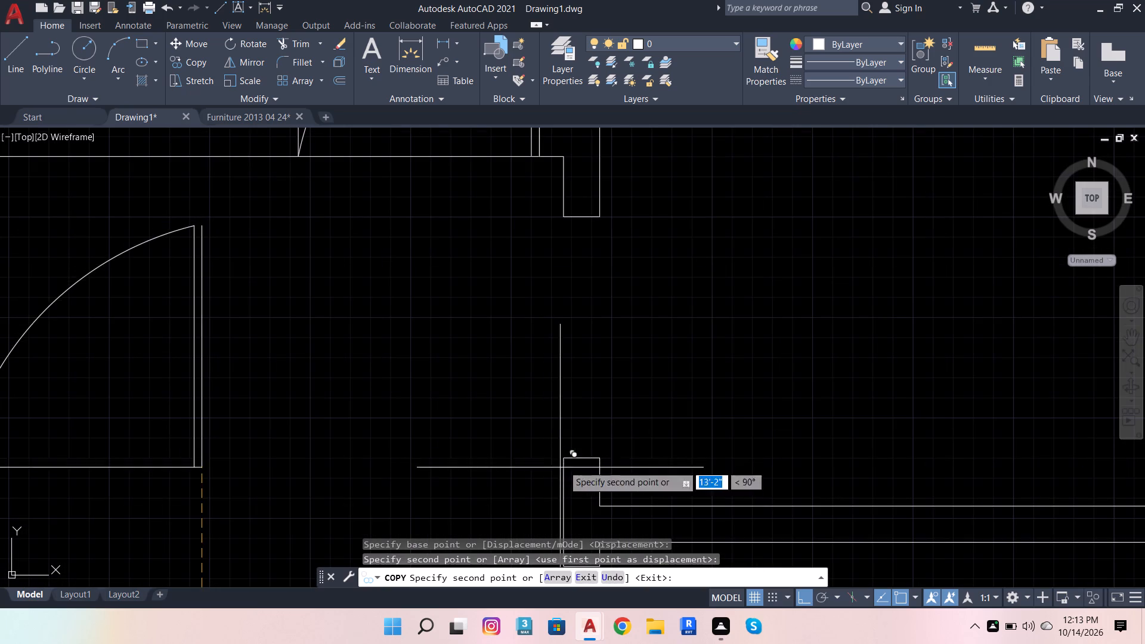
pyautogui.click(568, 458)
pyautogui.scroll(-5, 584, 424)
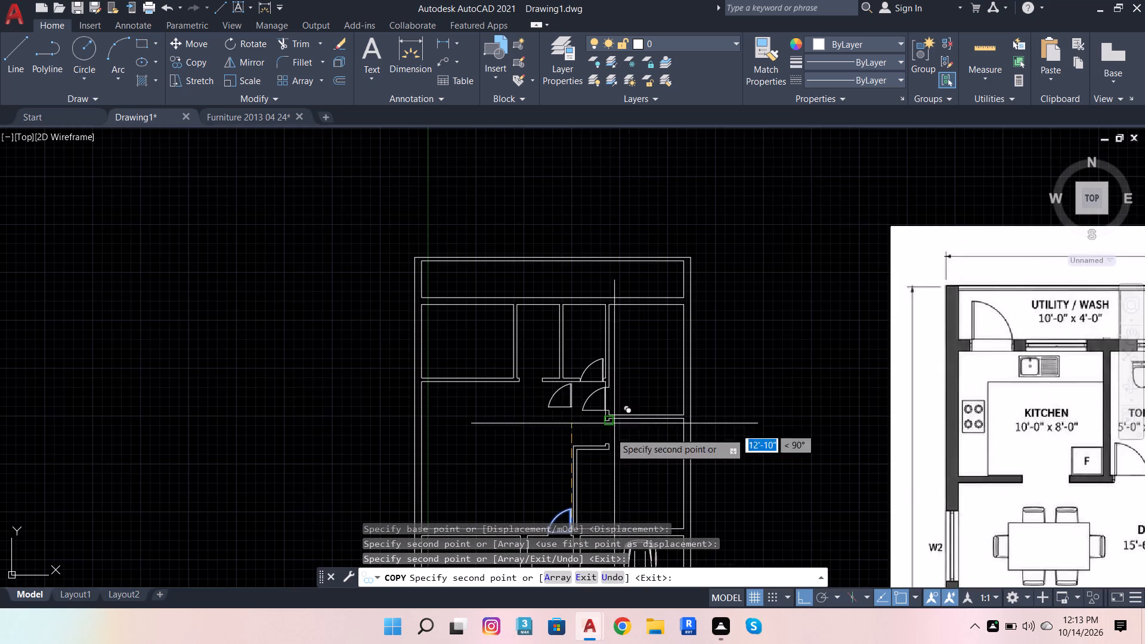
pyautogui.scroll(3, 609, 435)
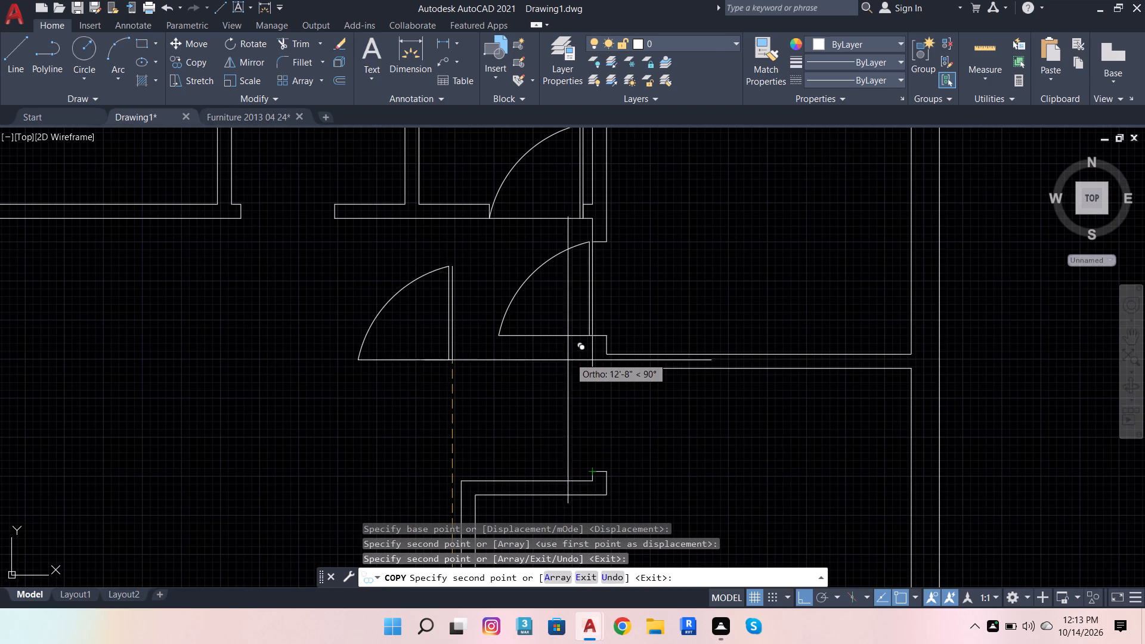
pyautogui.click(595, 379)
pyautogui.scroll(-2, 606, 394)
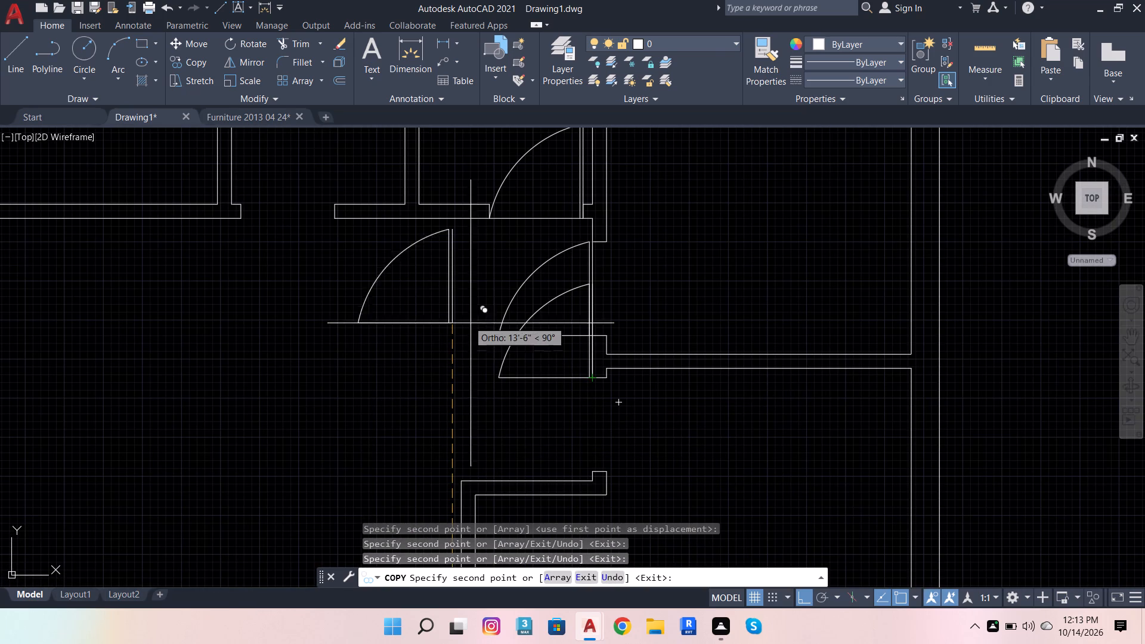
# Place another door copy at the bottom corner of the jamb in the toilet doorway nearest the kitchen and end the Copy command.
pyautogui.scroll(2, 238, 208)
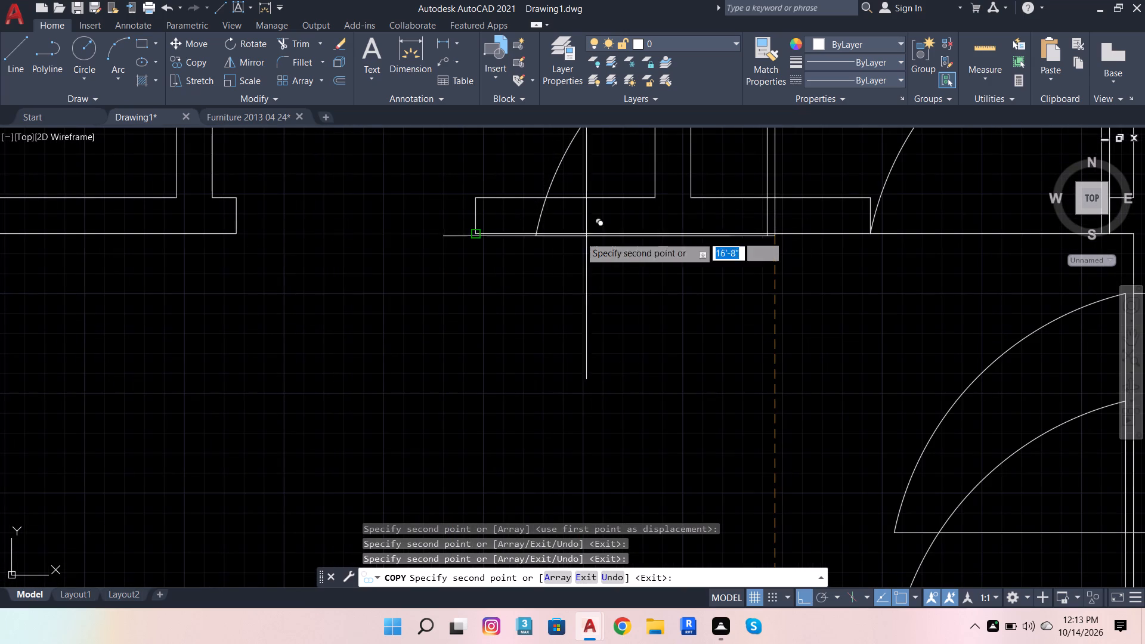
pyautogui.click(487, 235)
pyautogui.scroll(-2, 485, 309)
pyautogui.press('Escape')
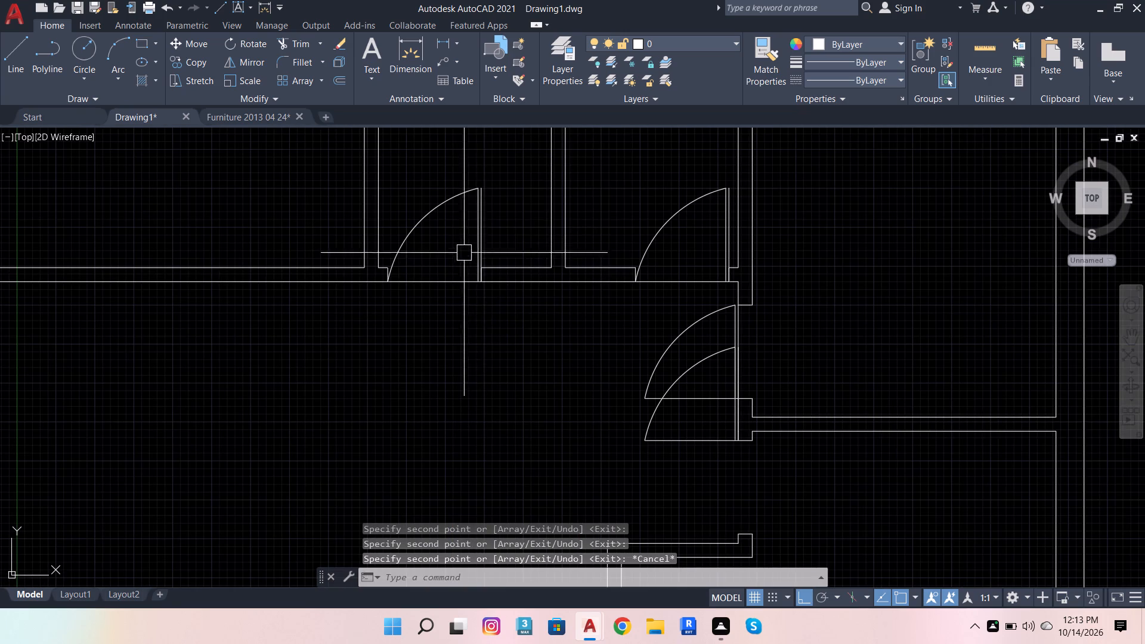
# Edit the DOOR block definition, closing the open top of the door leaf with a short horizontal line, and save the changes to DOOR.
pyautogui.scroll(2, 487, 180)
pyautogui.scroll(-1, 444, 228)
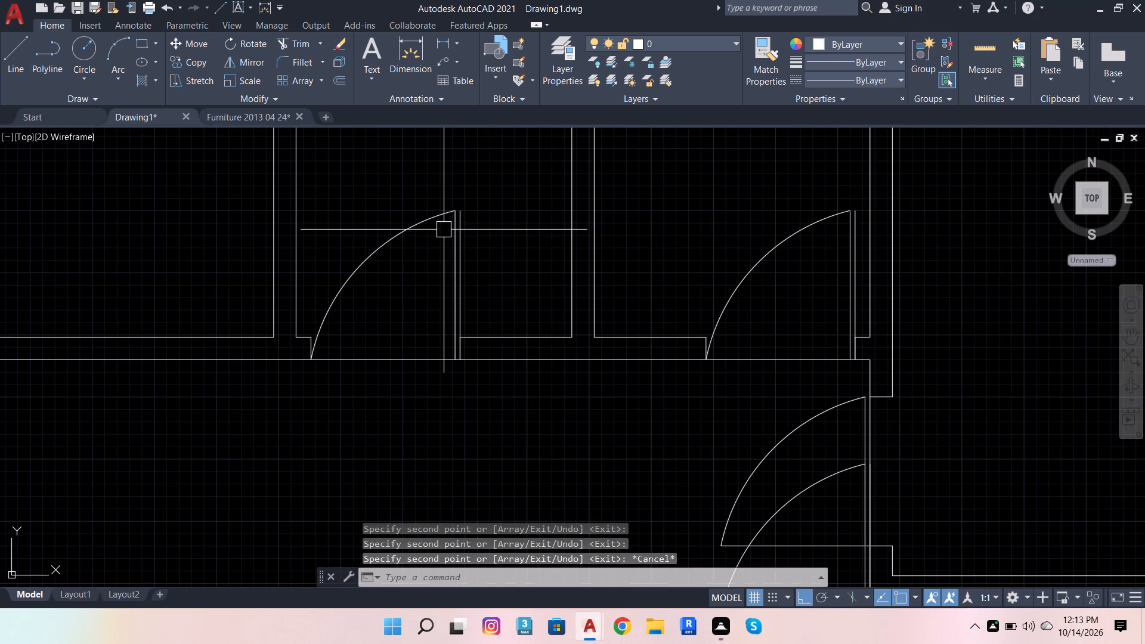
pyautogui.doubleClick(453, 225)
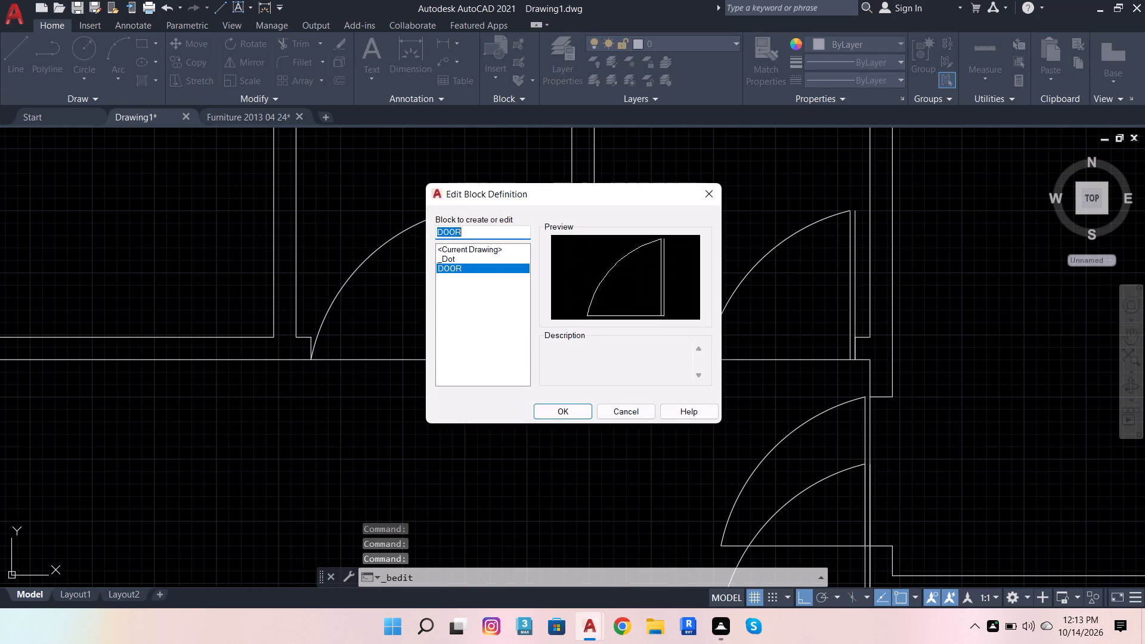
pyautogui.click(561, 410)
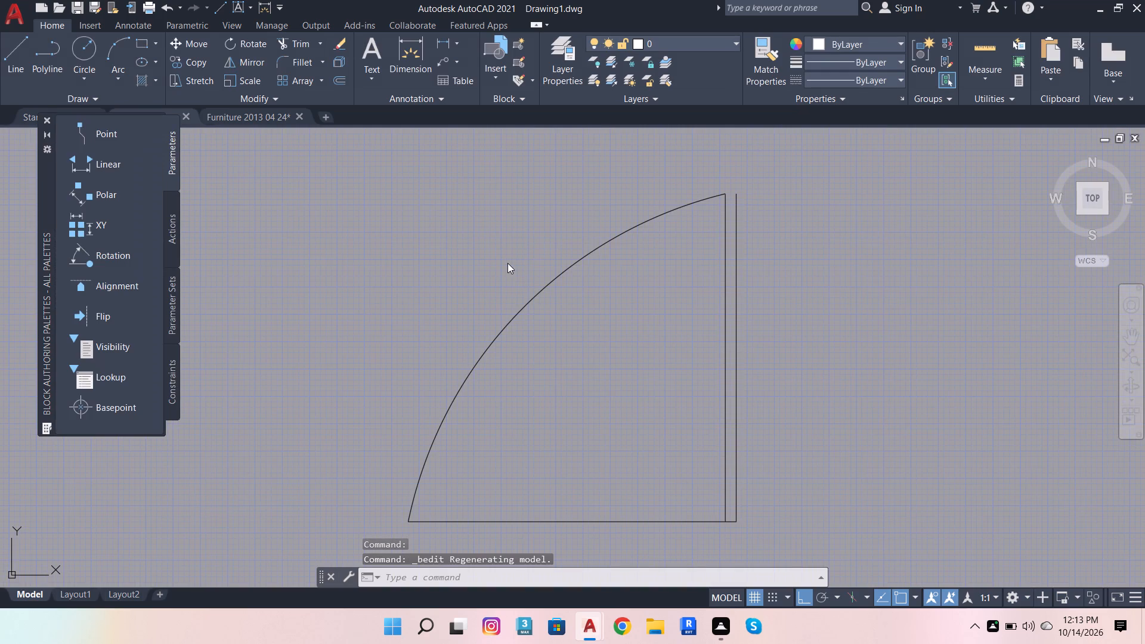
pyautogui.click(49, 21)
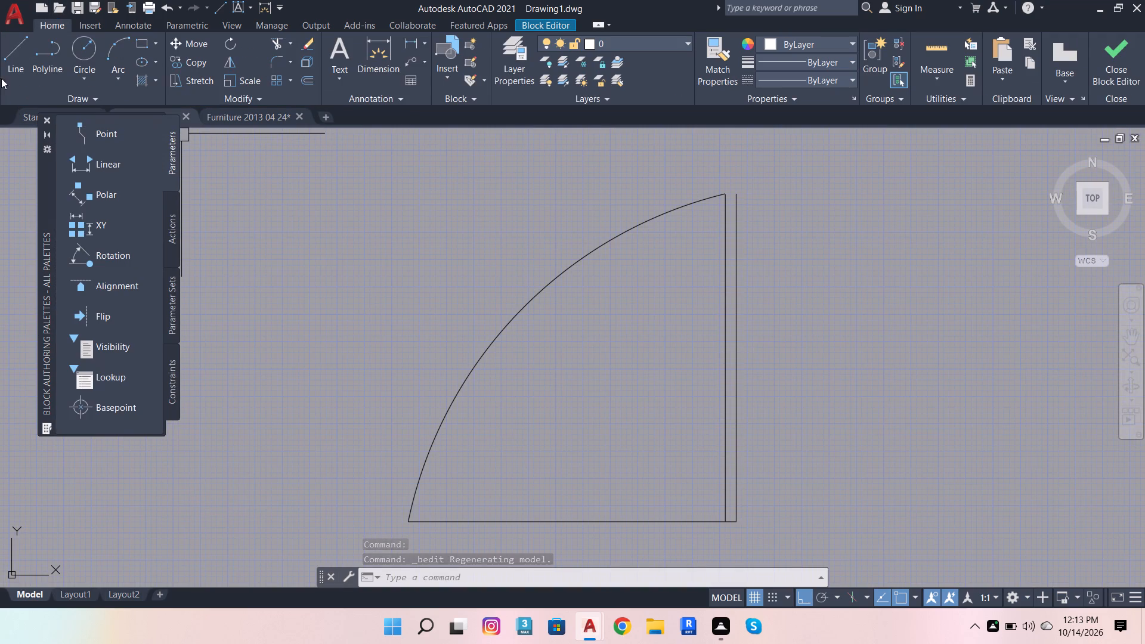
pyautogui.click(8, 65)
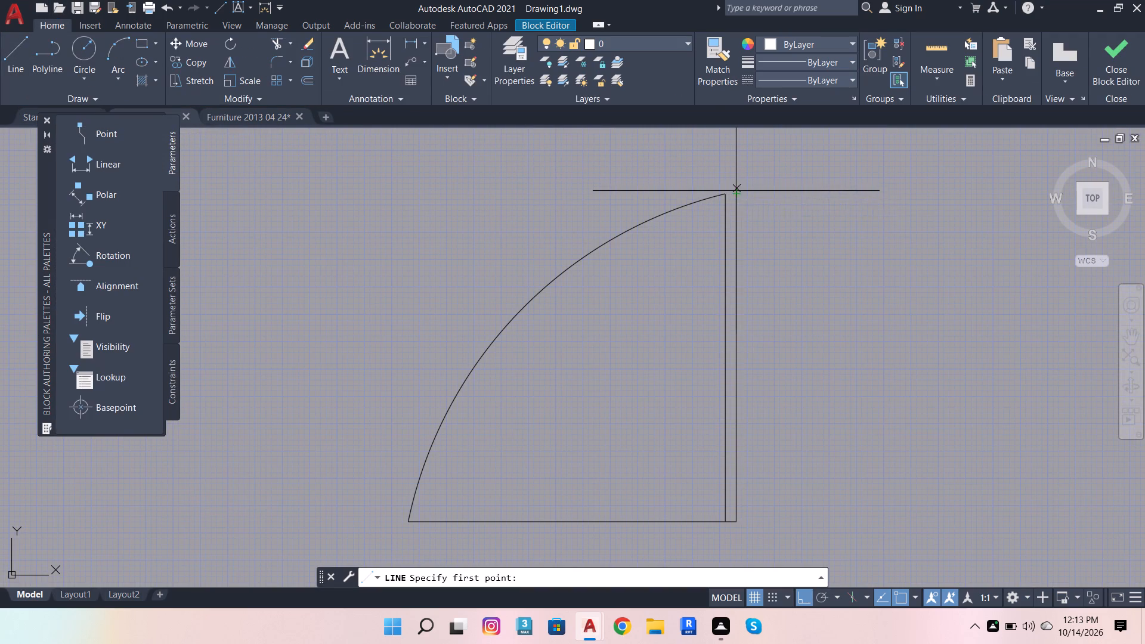
pyautogui.click(722, 191)
pyautogui.click(742, 193)
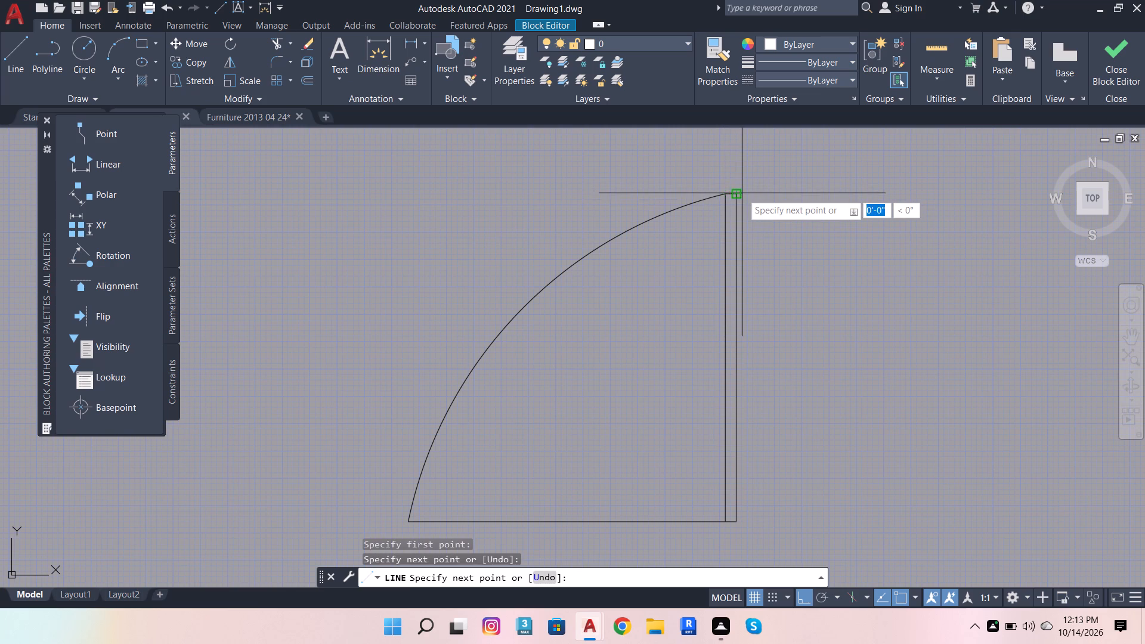
pyautogui.press('space')
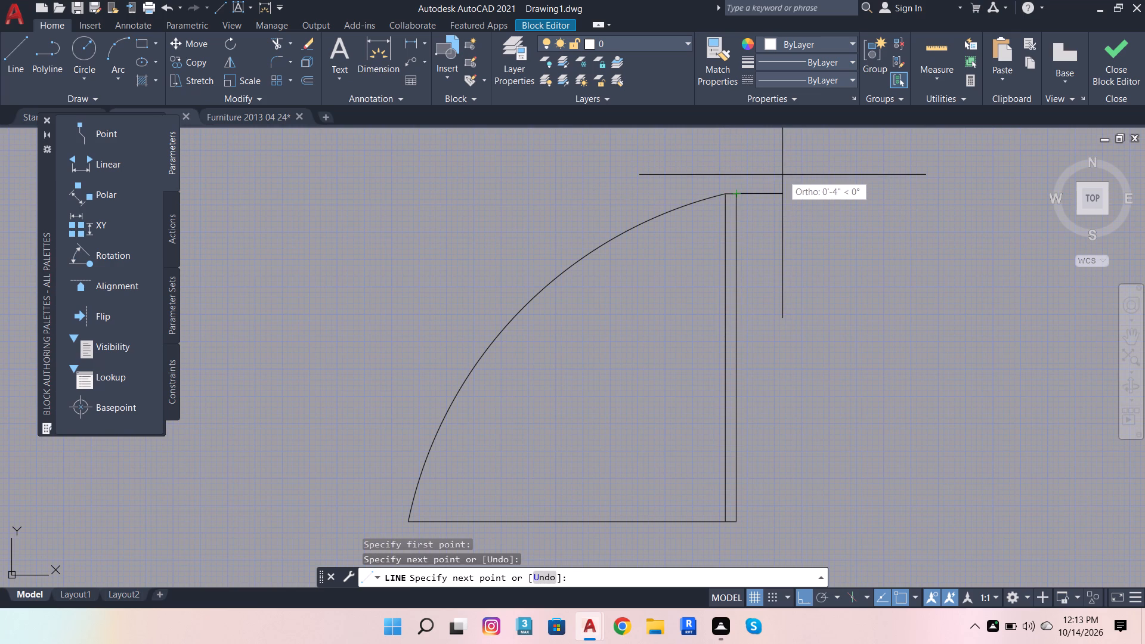
pyautogui.click(1118, 54)
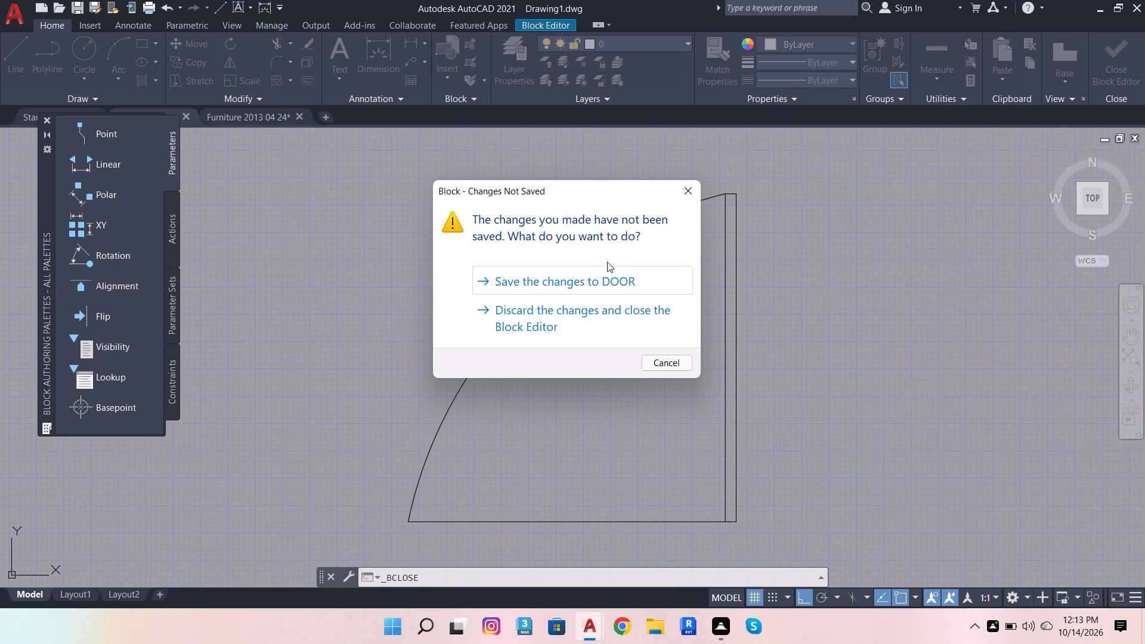
pyautogui.click(609, 277)
# Mirror the lower bedroom's door about a vertical line through its hinge corner, erasing the source object.
pyautogui.scroll(-2, 685, 283)
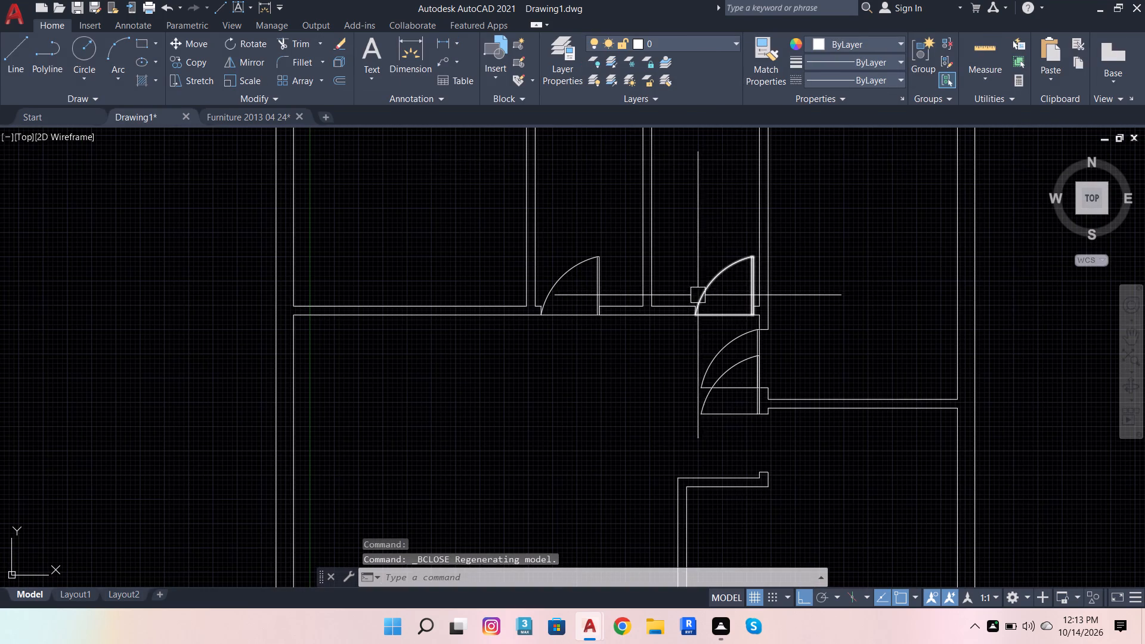
pyautogui.scroll(2, 765, 376)
pyautogui.click(751, 376)
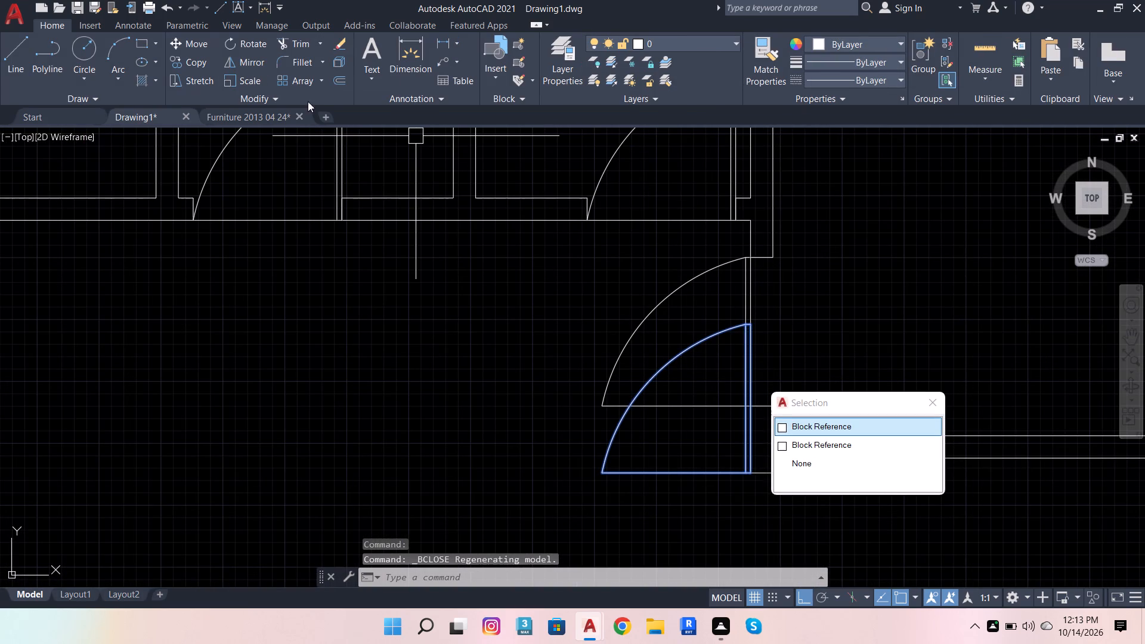
pyautogui.click(261, 65)
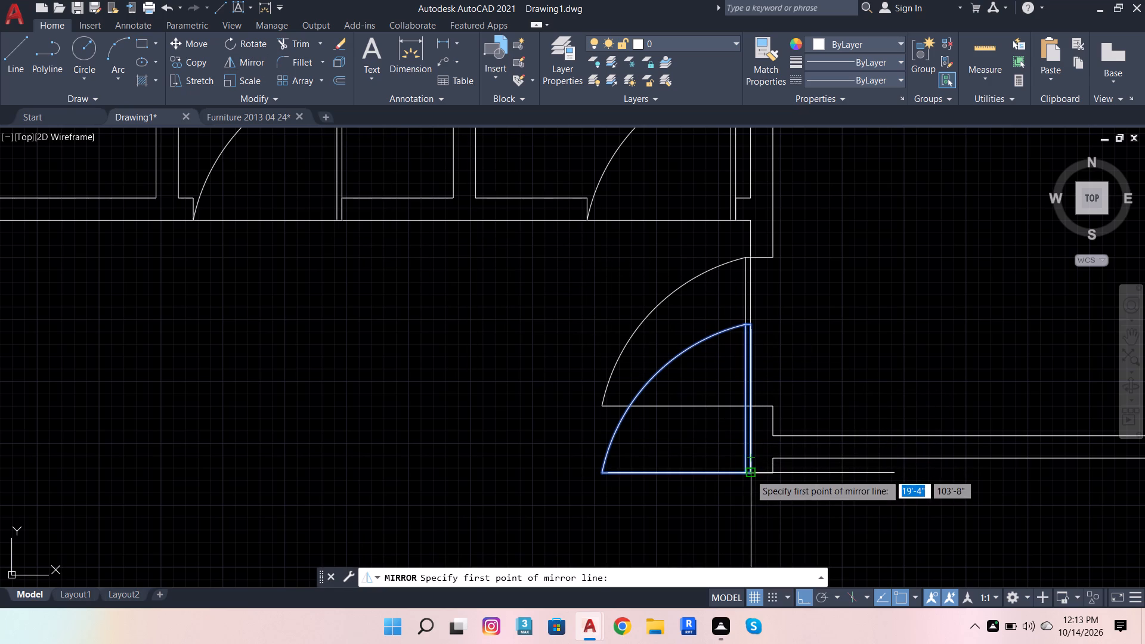
pyautogui.click(750, 474)
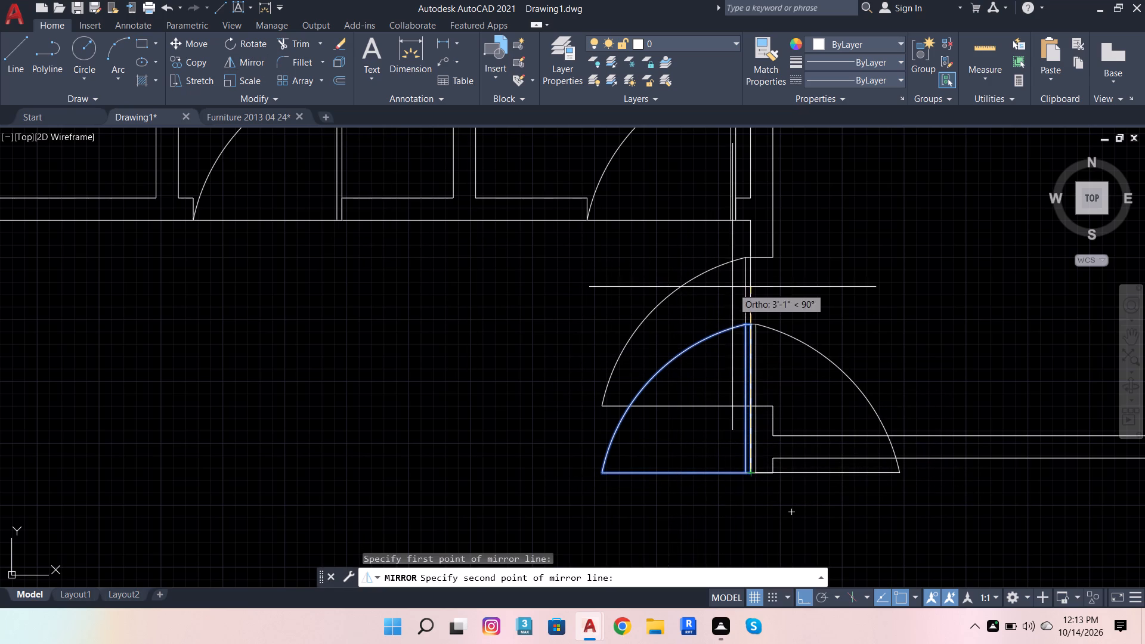
pyautogui.click(812, 206)
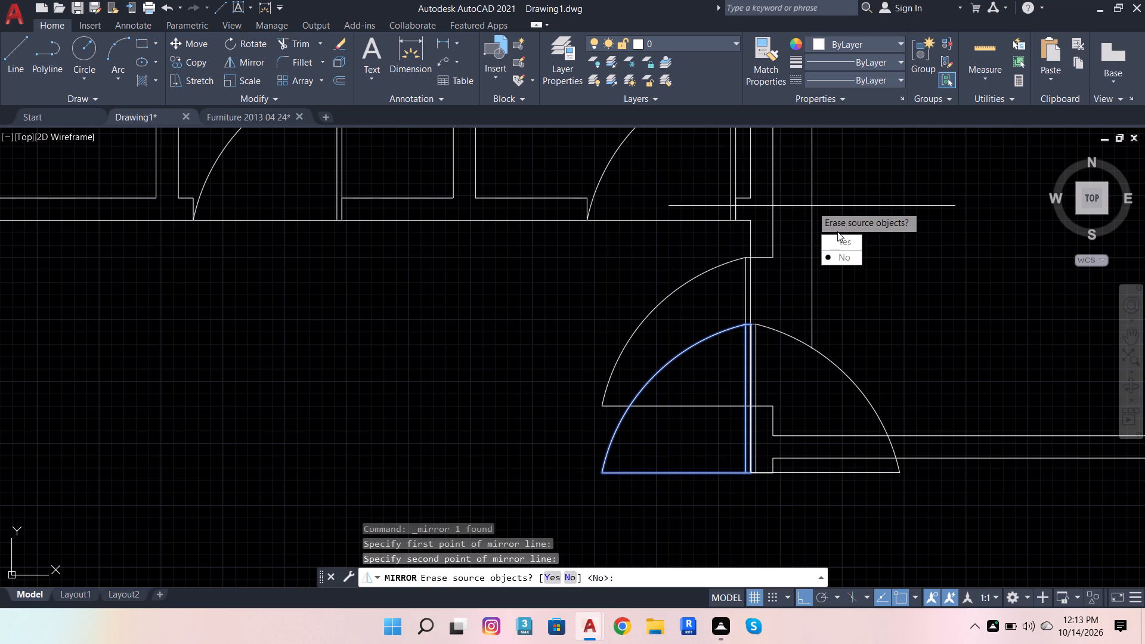
pyautogui.moveTo(840, 236); pyautogui.dragTo(812, 206)
# Rotate the mirrored lower bedroom door 270° about its hinge corner so it spans the doorway and swings into the room.
pyautogui.click(820, 327)
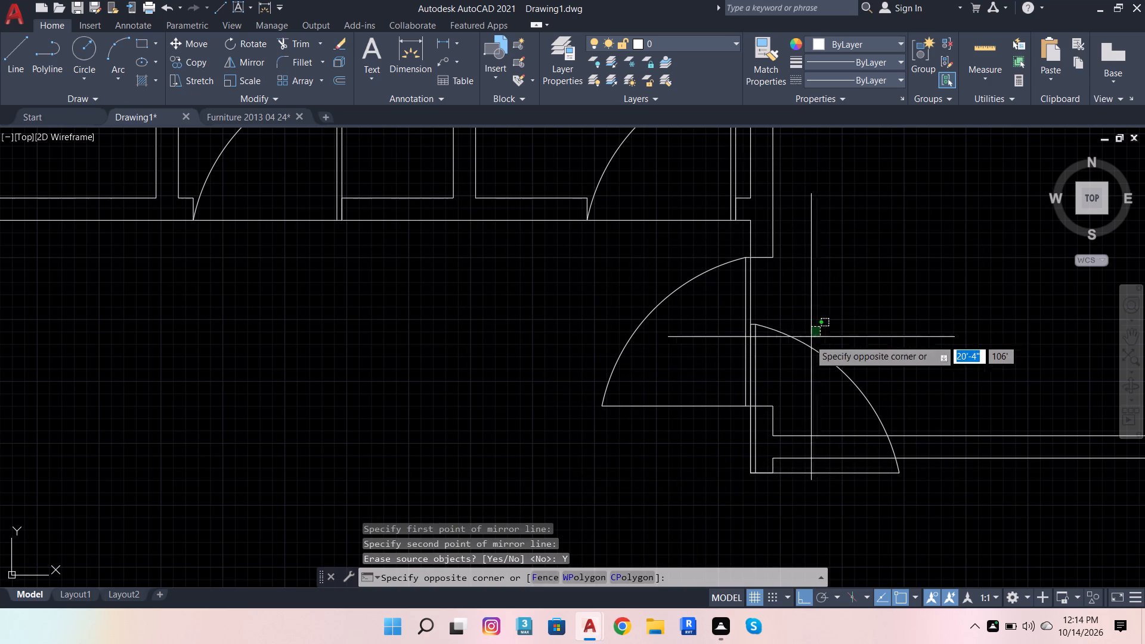
pyautogui.click(778, 355)
pyautogui.click(240, 47)
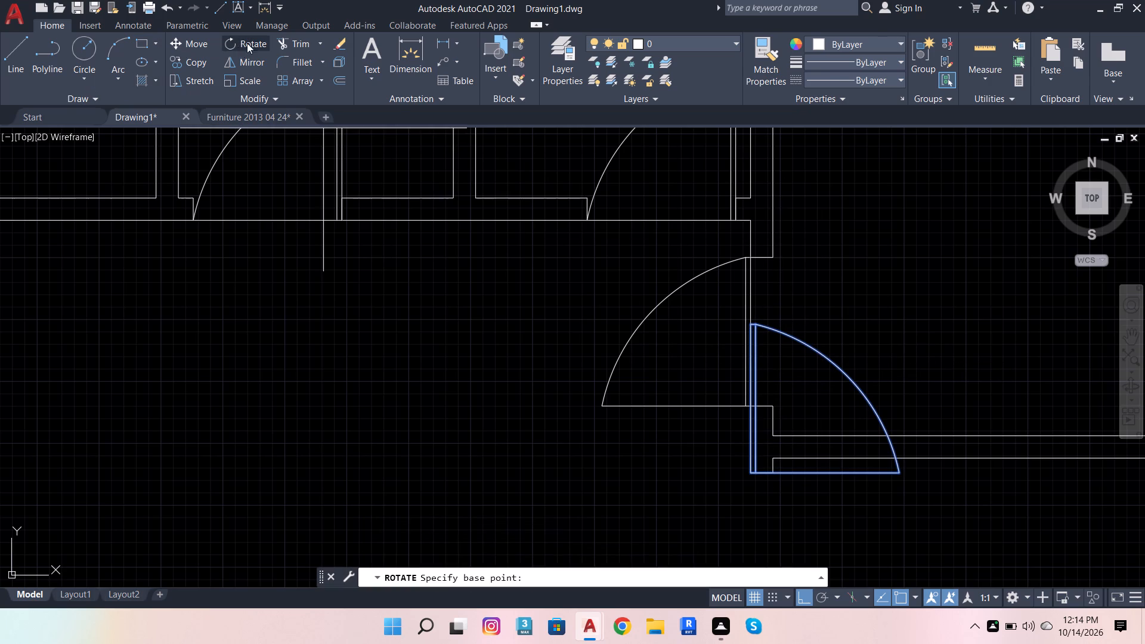
pyautogui.scroll(-4, 342, 30)
pyautogui.scroll(-3, 440, 132)
pyautogui.scroll(4, 506, 221)
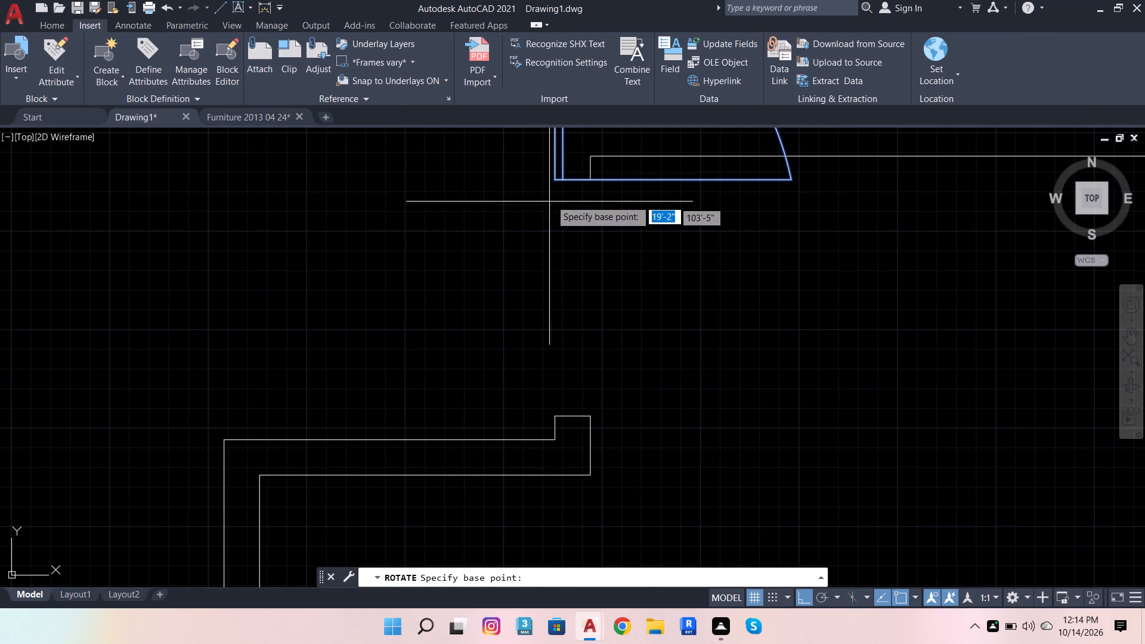
pyautogui.click(555, 181)
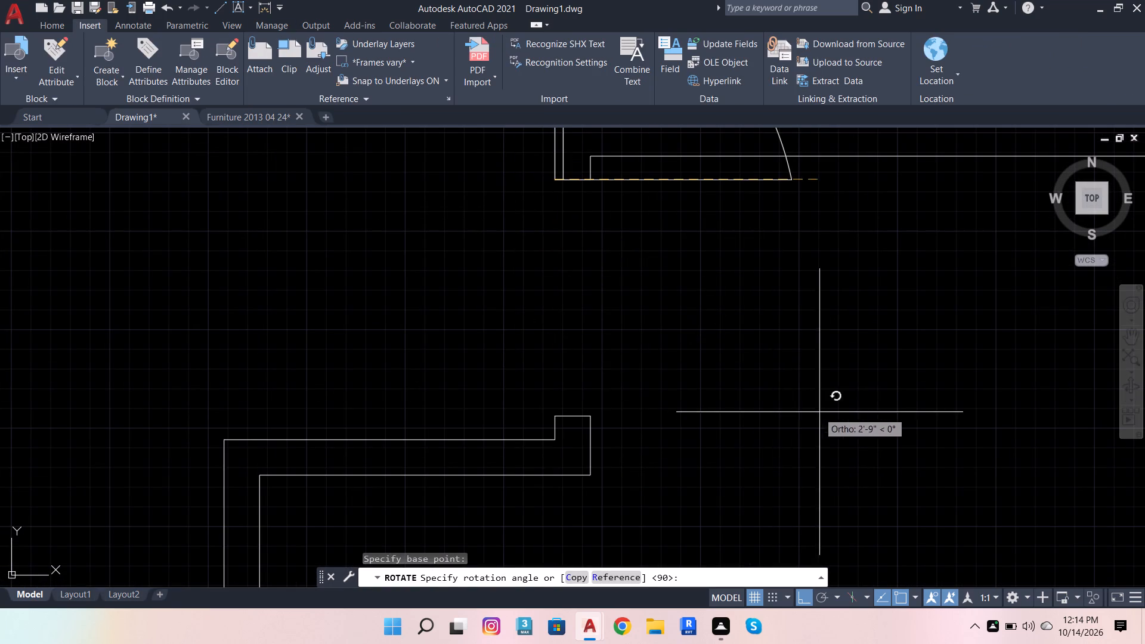
pyautogui.click(791, 485)
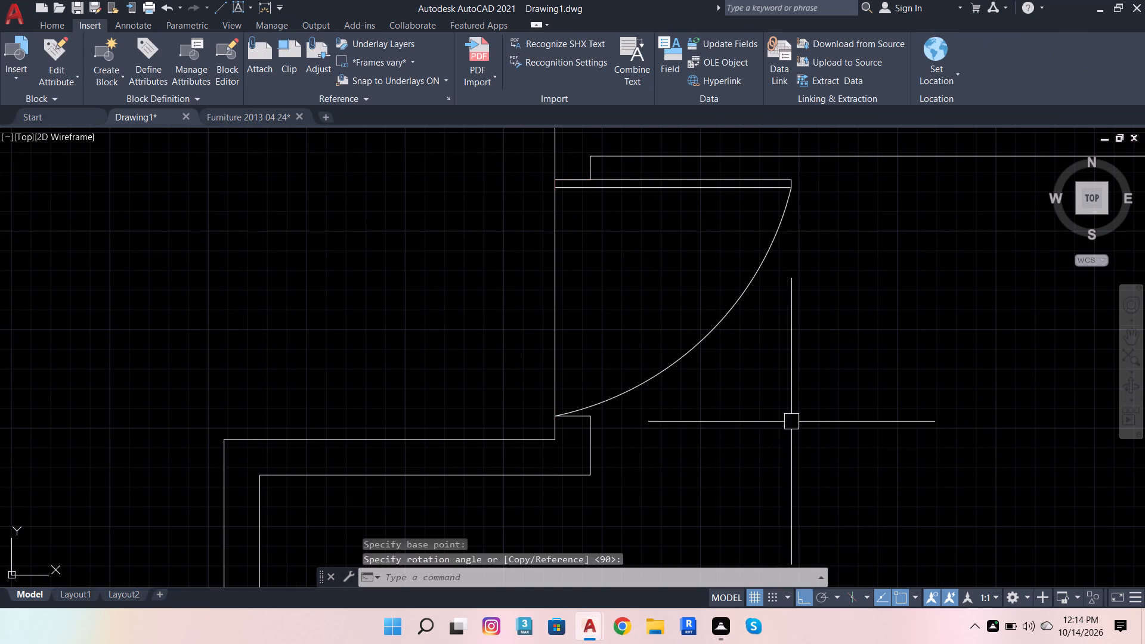
# Rotate the upper bedroom's door 270° about its lower hinge corner so it swings into the room.
pyautogui.scroll(-3, 697, 423)
pyautogui.scroll(1, 602, 304)
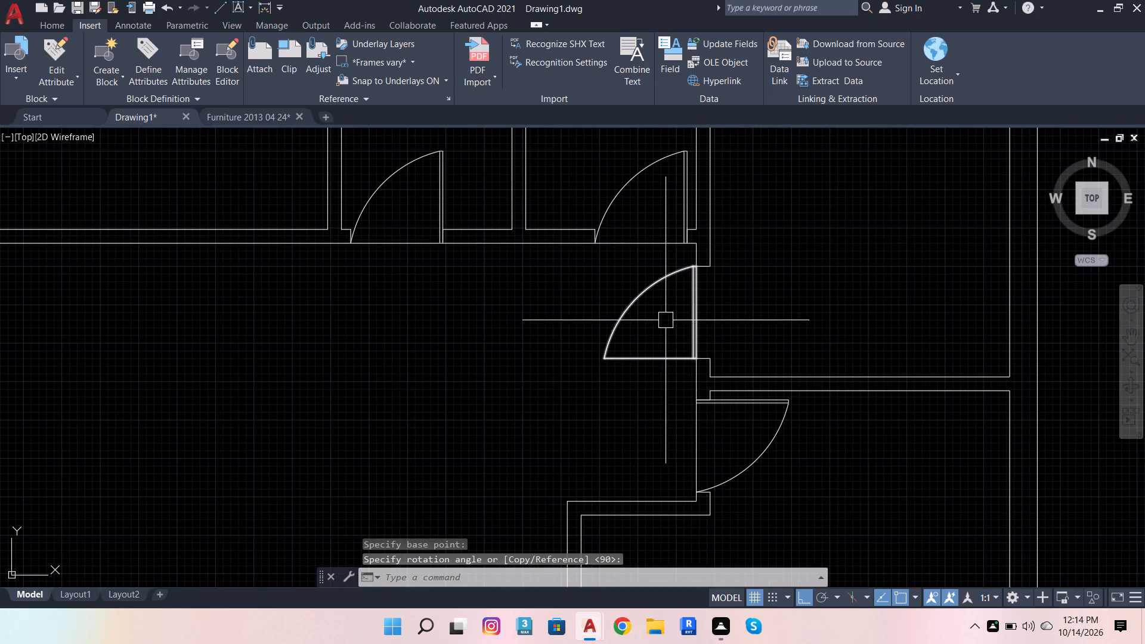
pyautogui.click(661, 281)
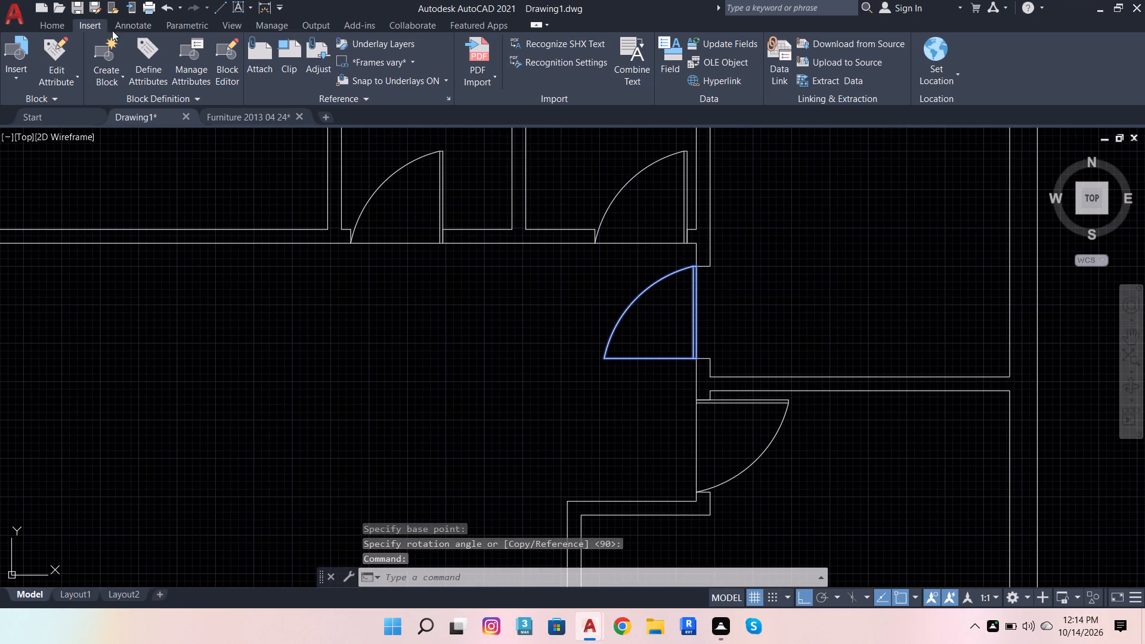
pyautogui.click(41, 19)
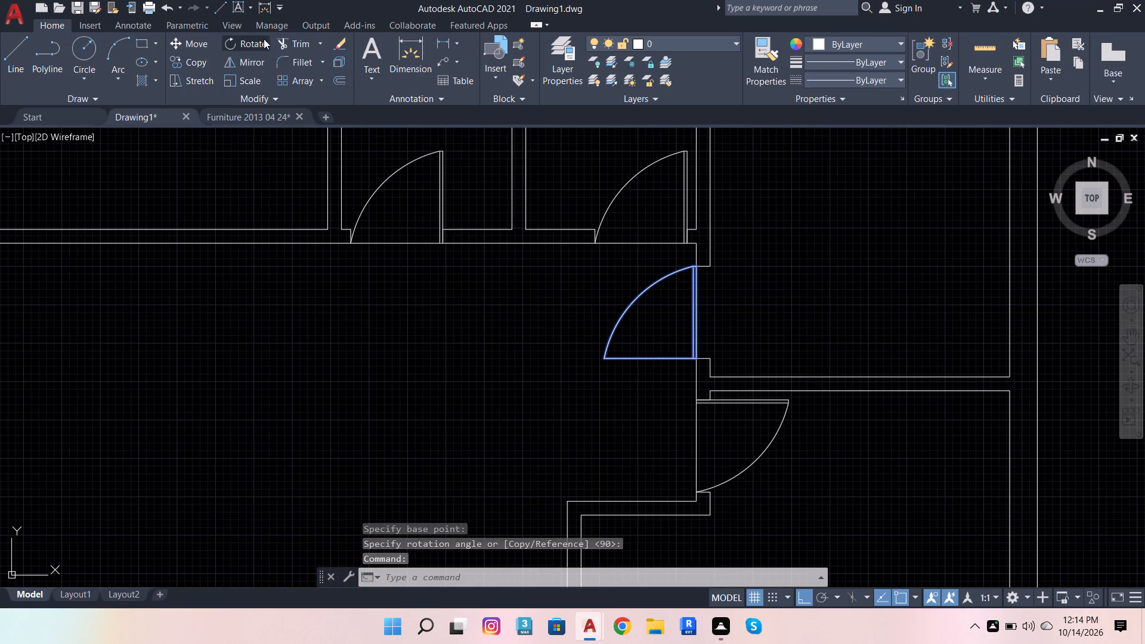
pyautogui.click(259, 39)
pyautogui.scroll(2, 746, 338)
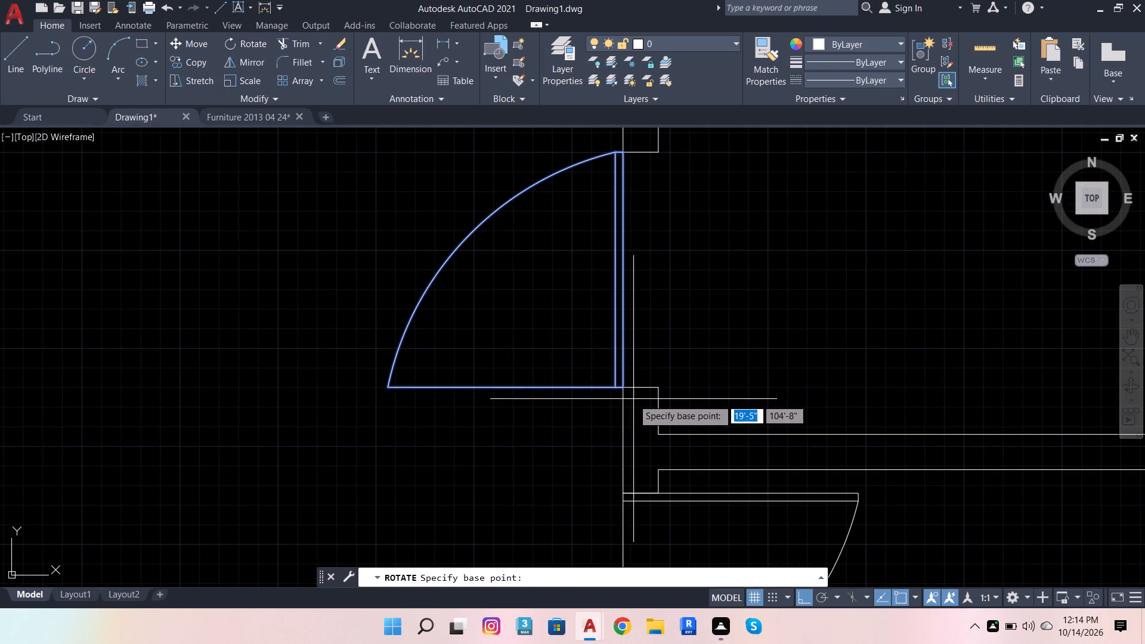
pyautogui.click(627, 388)
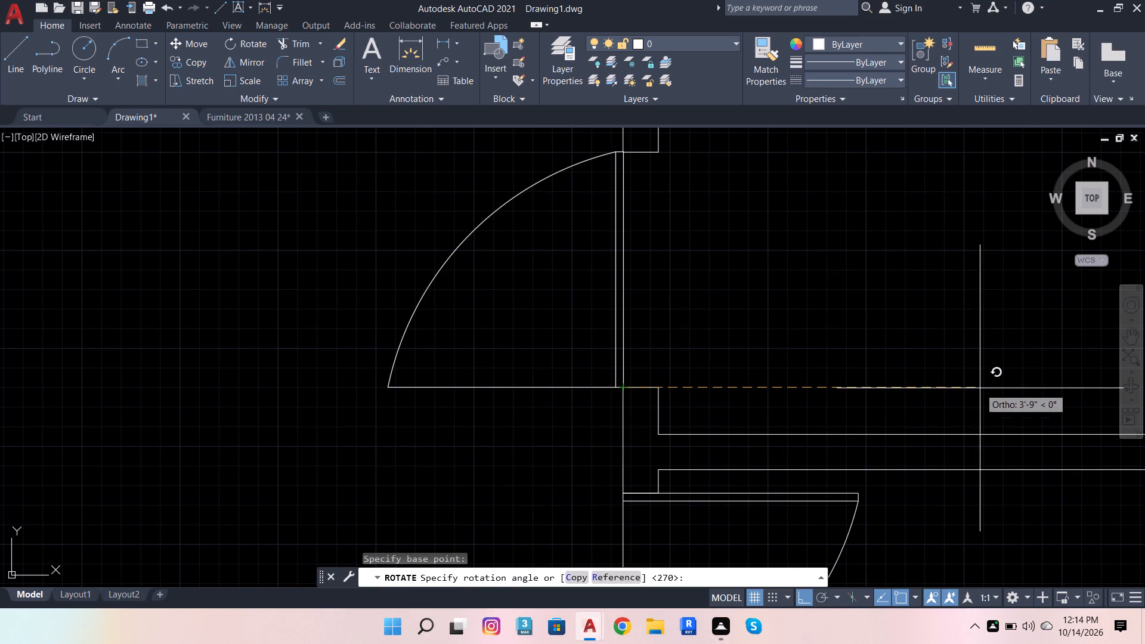
pyautogui.scroll(-1, 986, 395)
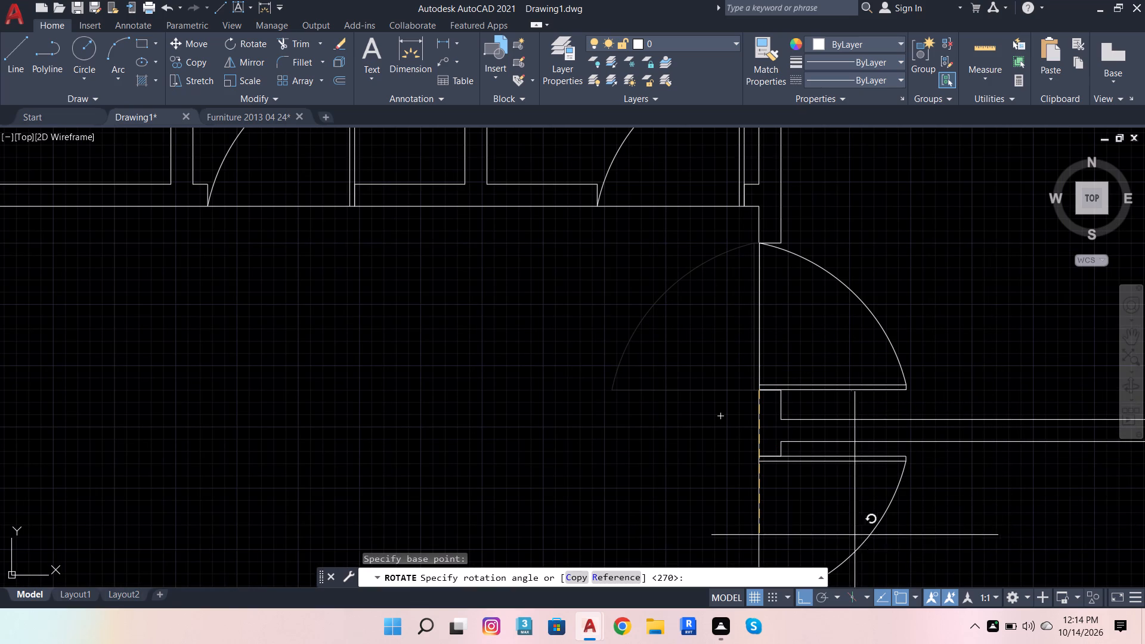
pyautogui.click(801, 532)
pyautogui.scroll(-3, 736, 330)
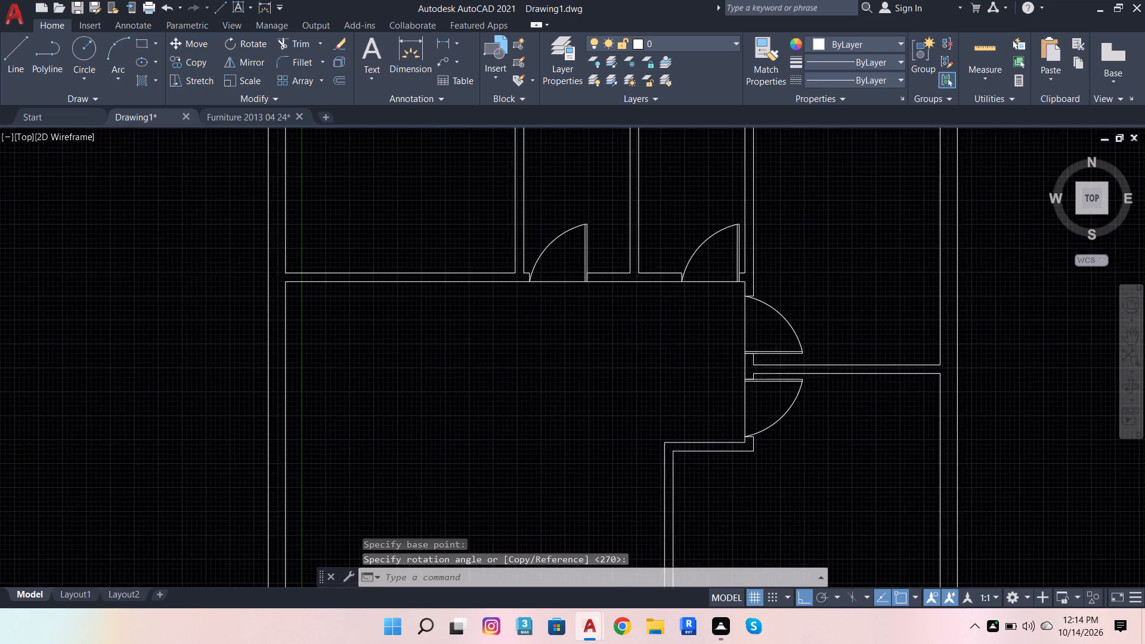
# Copy the foyer door by its hinge corner to the outer corner of the car-parking-side wall end at the main gate opening.
pyautogui.scroll(-2, 649, 255)
pyautogui.scroll(2, 656, 388)
pyautogui.scroll(-3, 657, 289)
pyautogui.scroll(2, 688, 302)
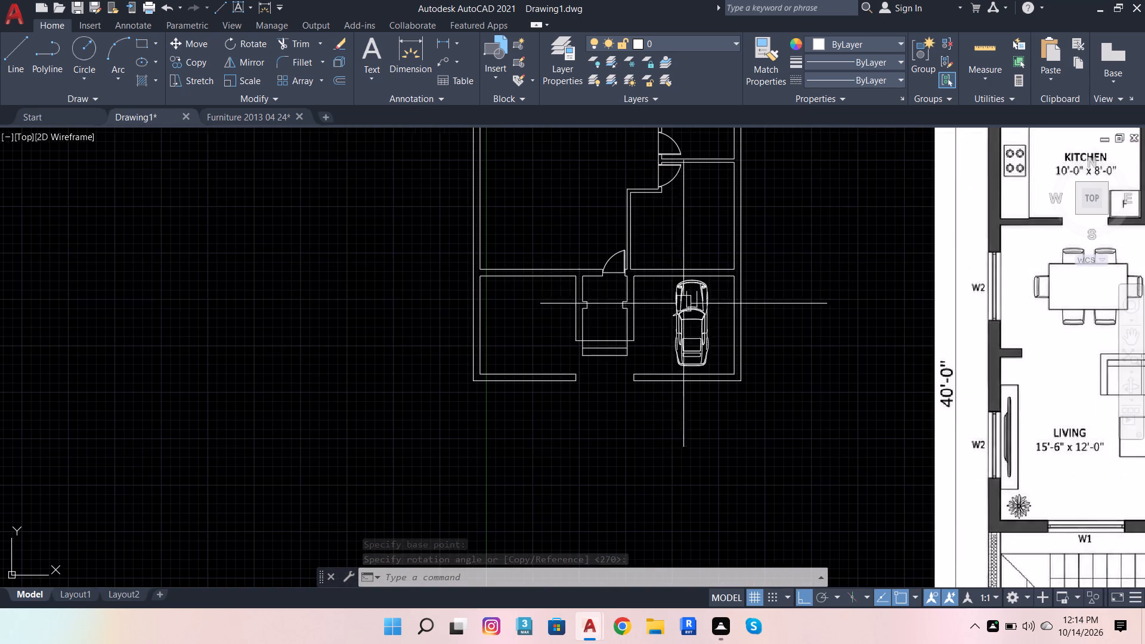
pyautogui.scroll(2, 611, 256)
pyautogui.click(611, 256)
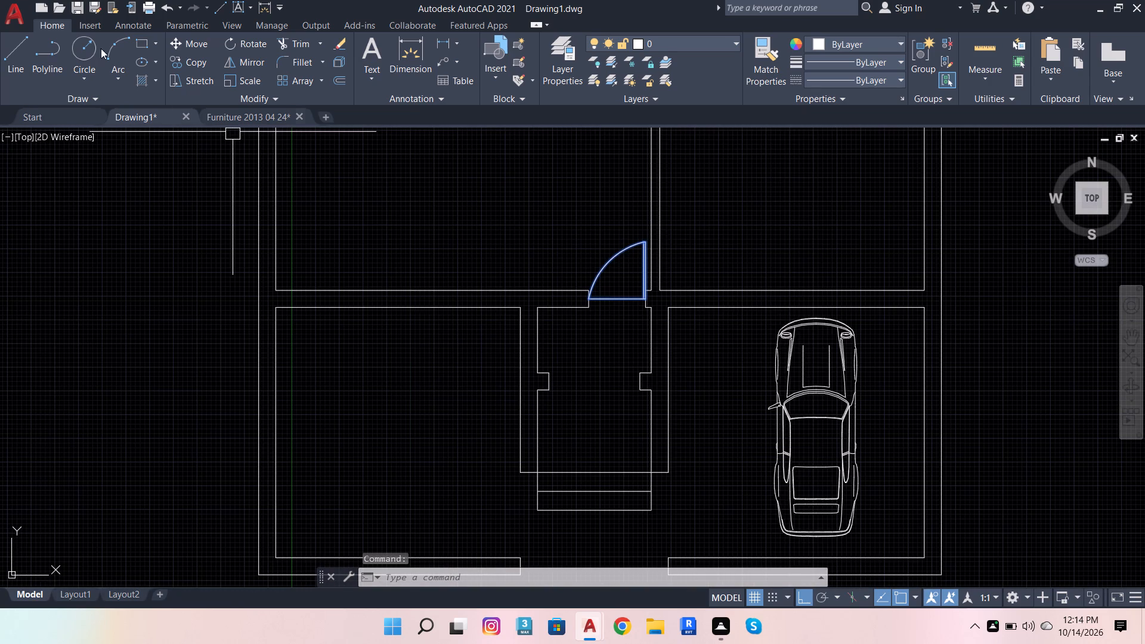
pyautogui.click(187, 60)
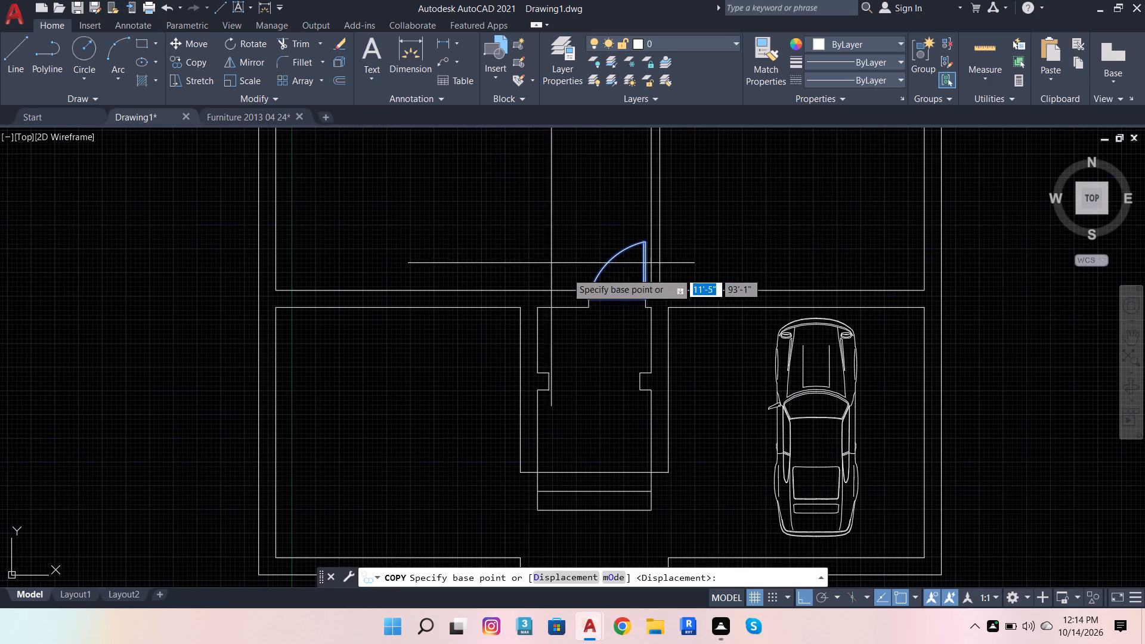
pyautogui.scroll(2, 626, 305)
pyautogui.click(679, 288)
pyautogui.scroll(-3, 668, 246)
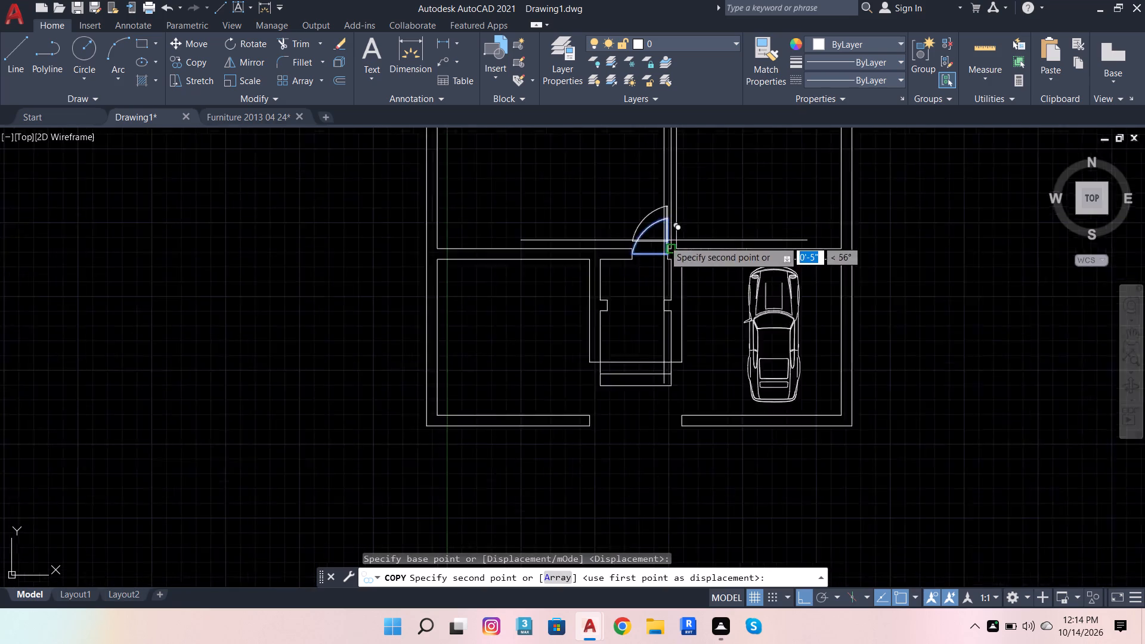
pyautogui.scroll(-1, 664, 240)
pyautogui.scroll(3, 714, 367)
pyautogui.scroll(2, 587, 302)
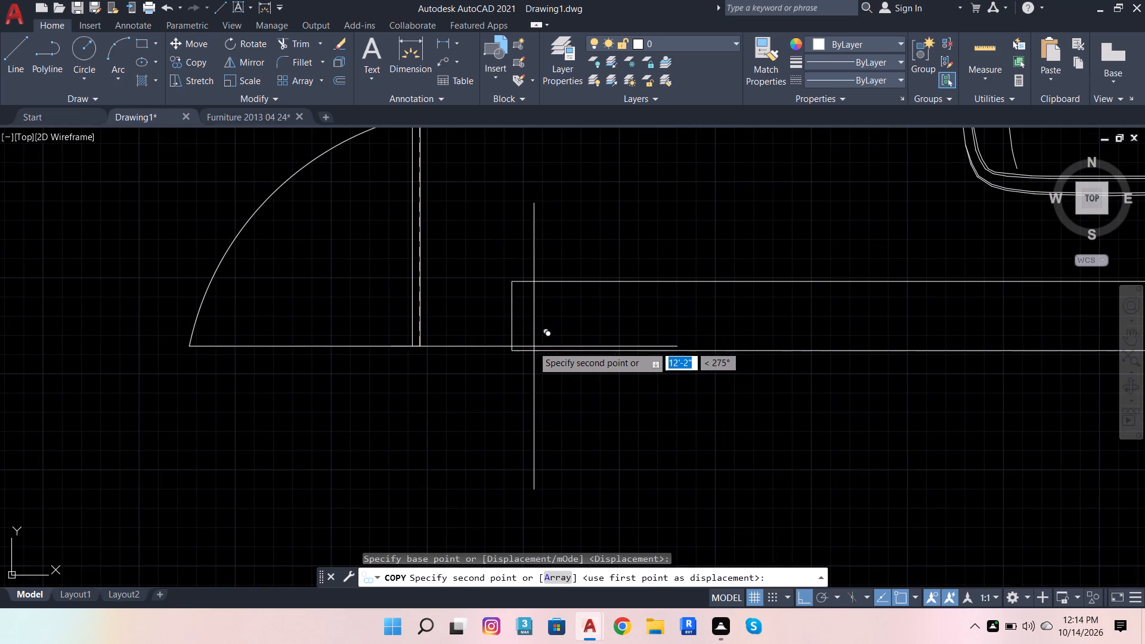
pyautogui.click(514, 352)
pyautogui.scroll(-2, 583, 348)
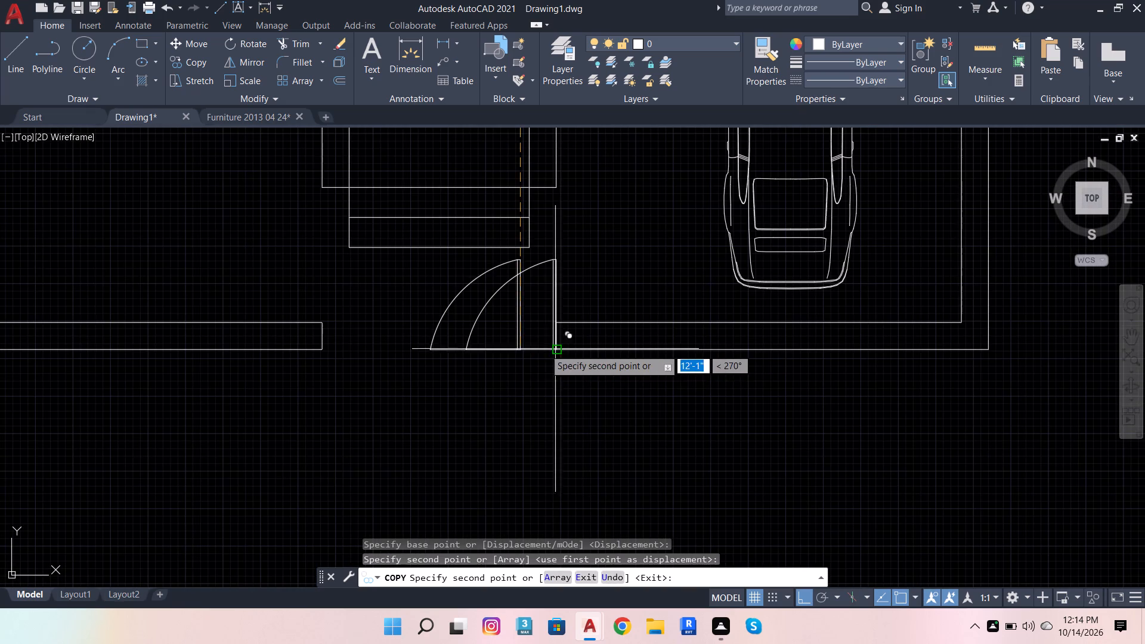
pyautogui.press('Escape')
# Mirror the gate door about a vertical line through the free end of its swing, keeping the source, to form a double gate.
pyautogui.click(487, 307)
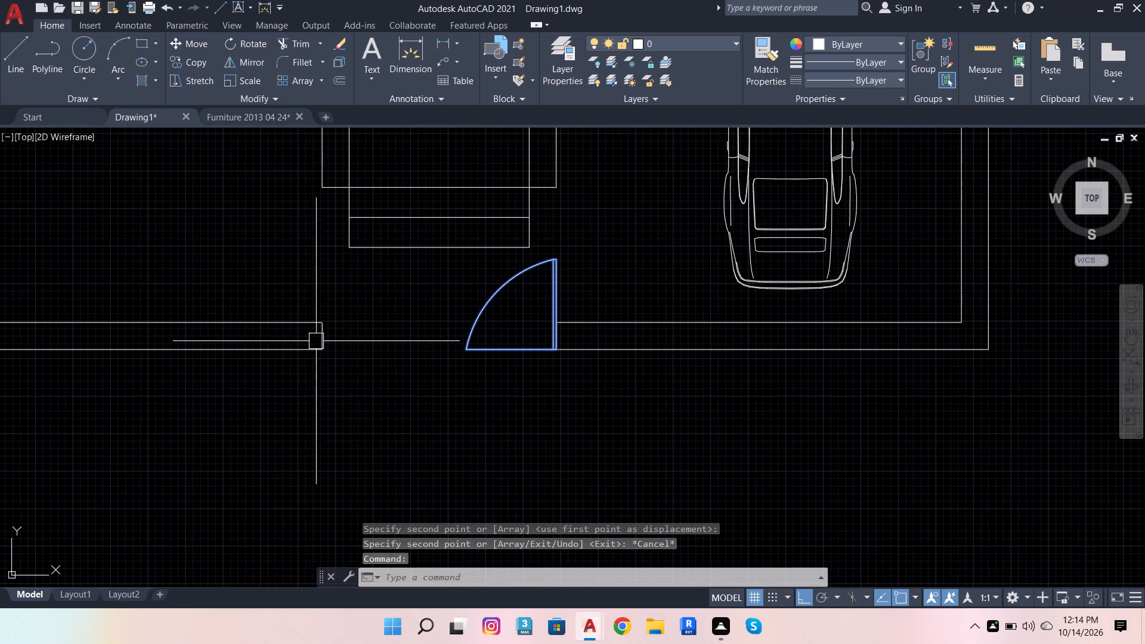
pyautogui.click(236, 54)
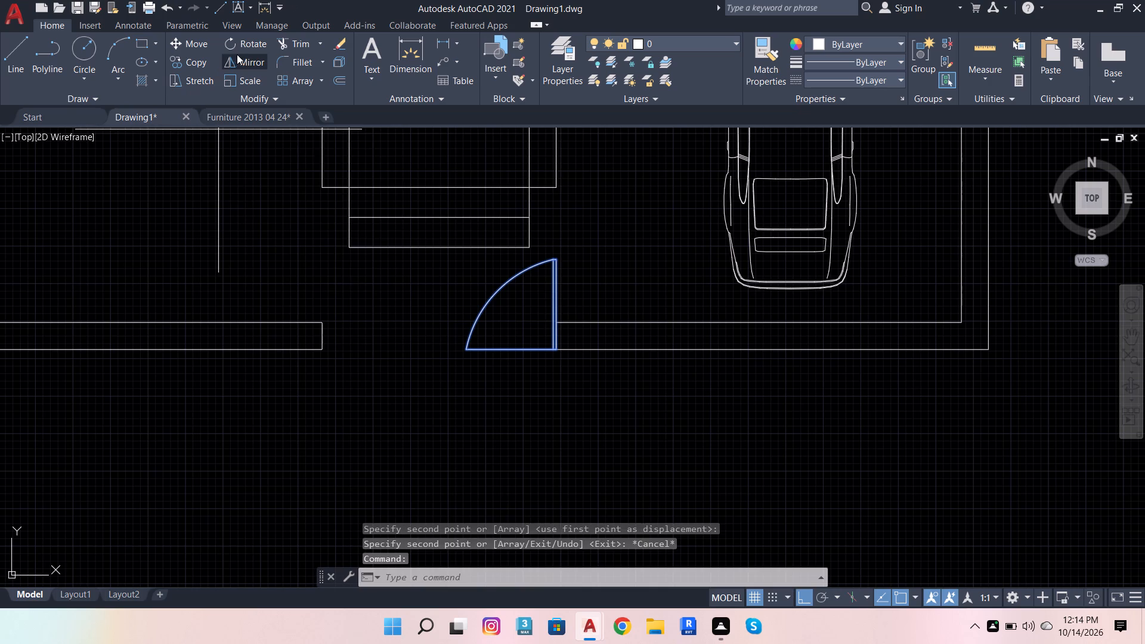
pyautogui.click(466, 346)
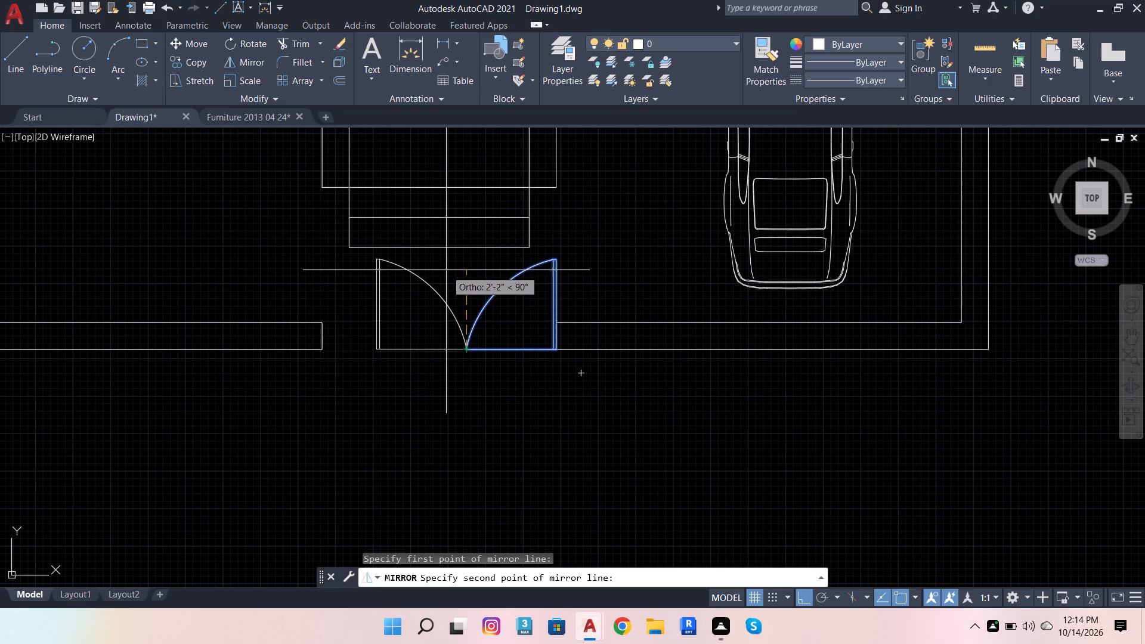
pyautogui.click(446, 270)
pyautogui.moveTo(472, 327); pyautogui.dragTo(446, 270)
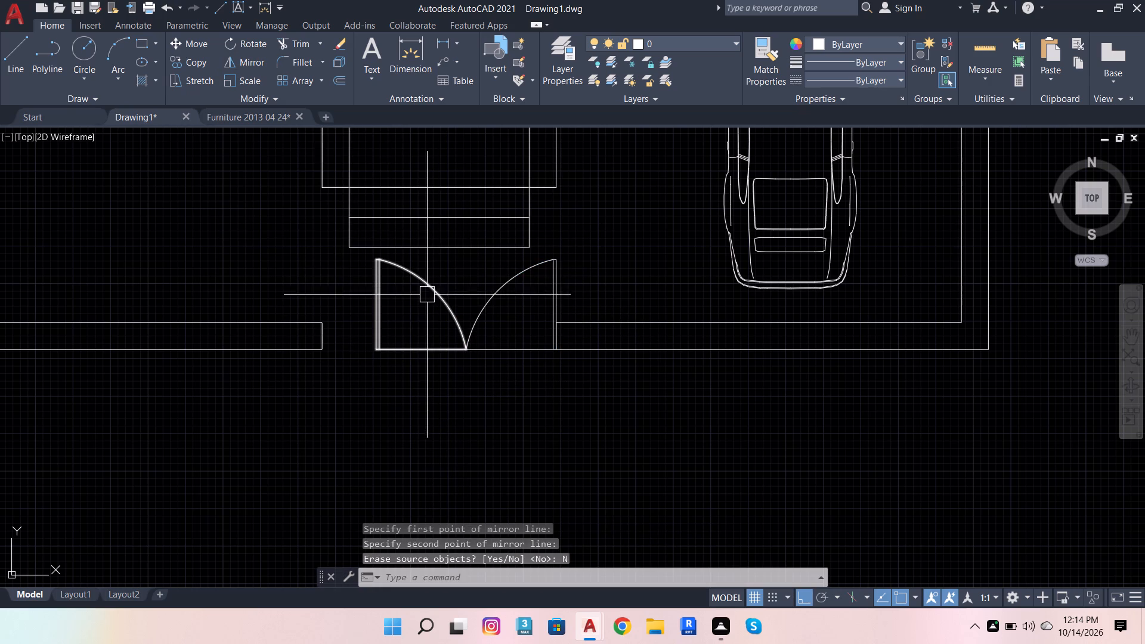
# Move the end line of the garden-side front boundary wall to the hinge corner of the mirrored gate leaf.
pyautogui.click(274, 292)
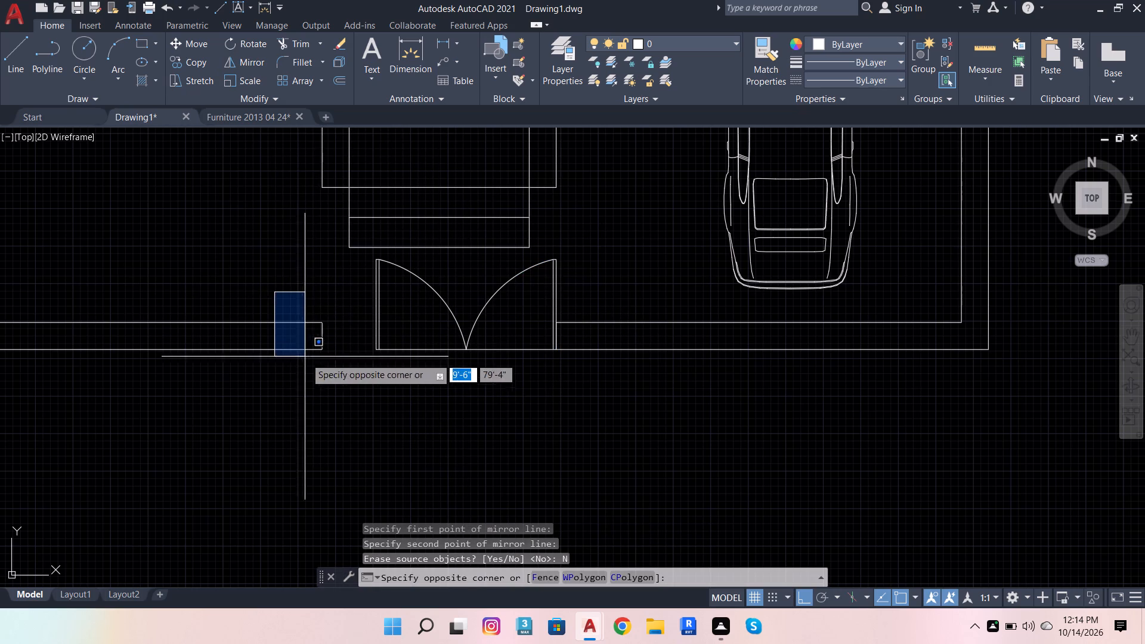
pyautogui.click(344, 400)
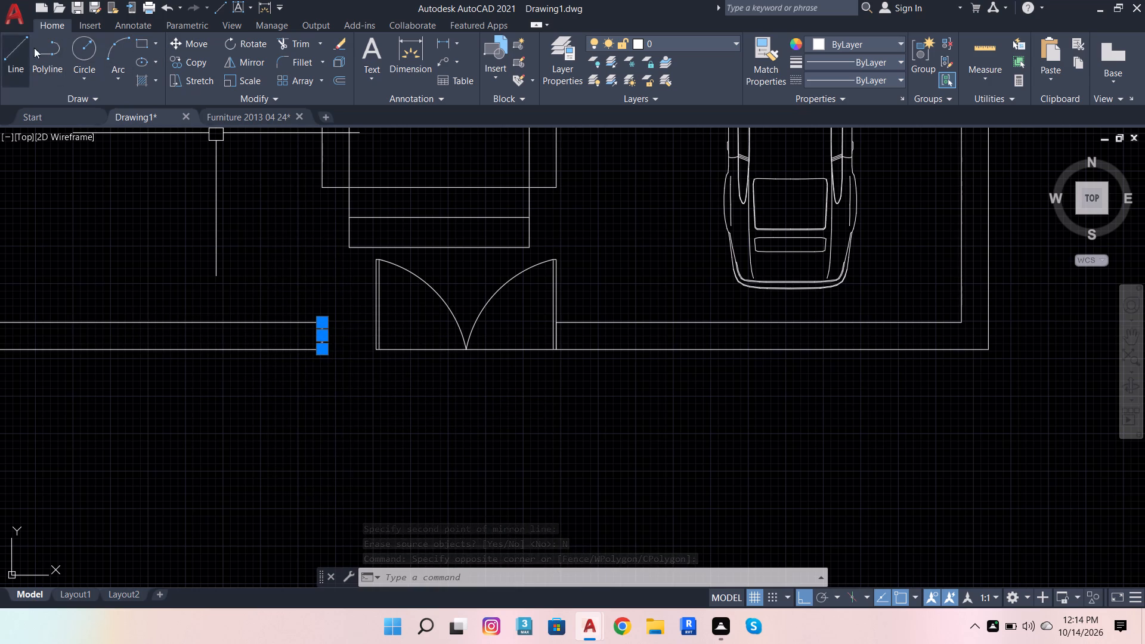
pyautogui.click(203, 40)
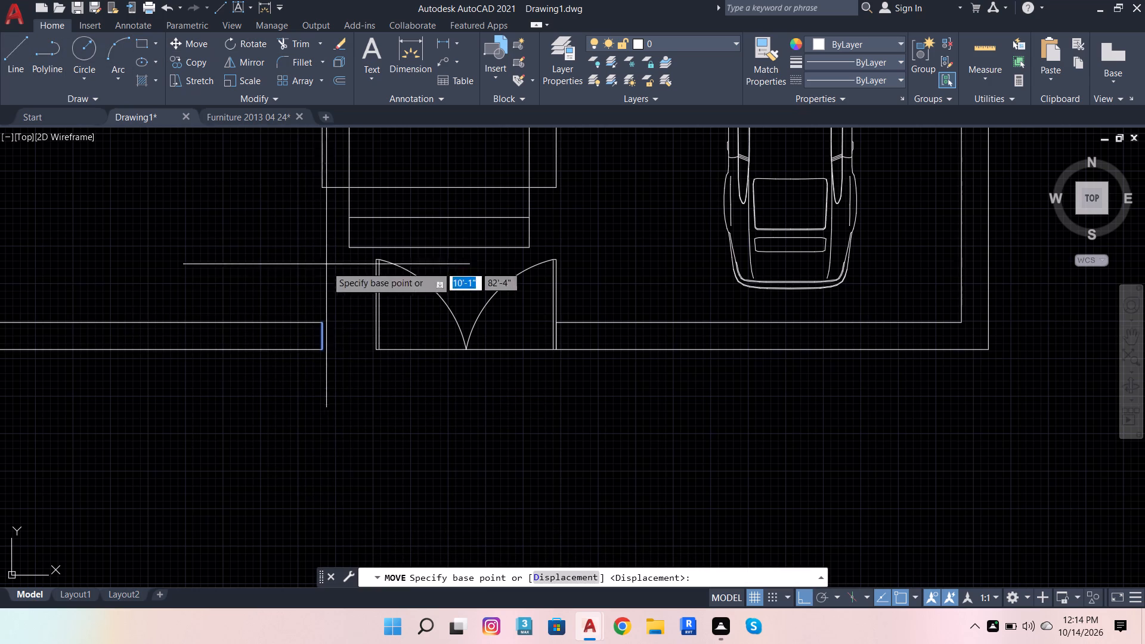
pyautogui.click(323, 349)
pyautogui.scroll(2, 354, 356)
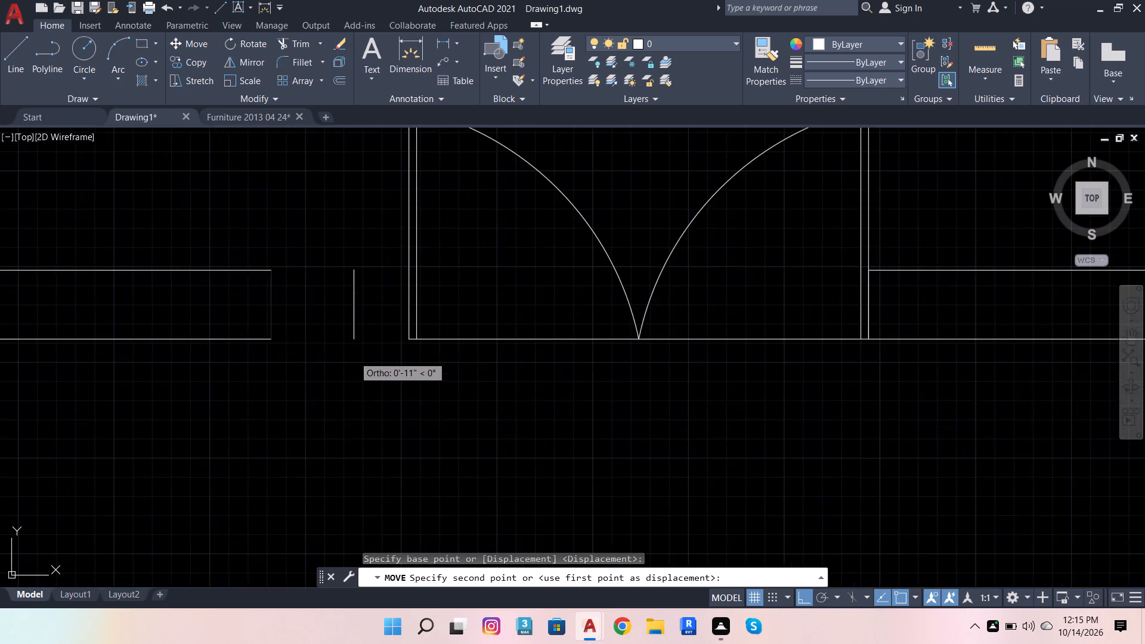
pyautogui.scroll(1, 354, 356)
pyautogui.click(443, 326)
pyautogui.scroll(-2, 386, 382)
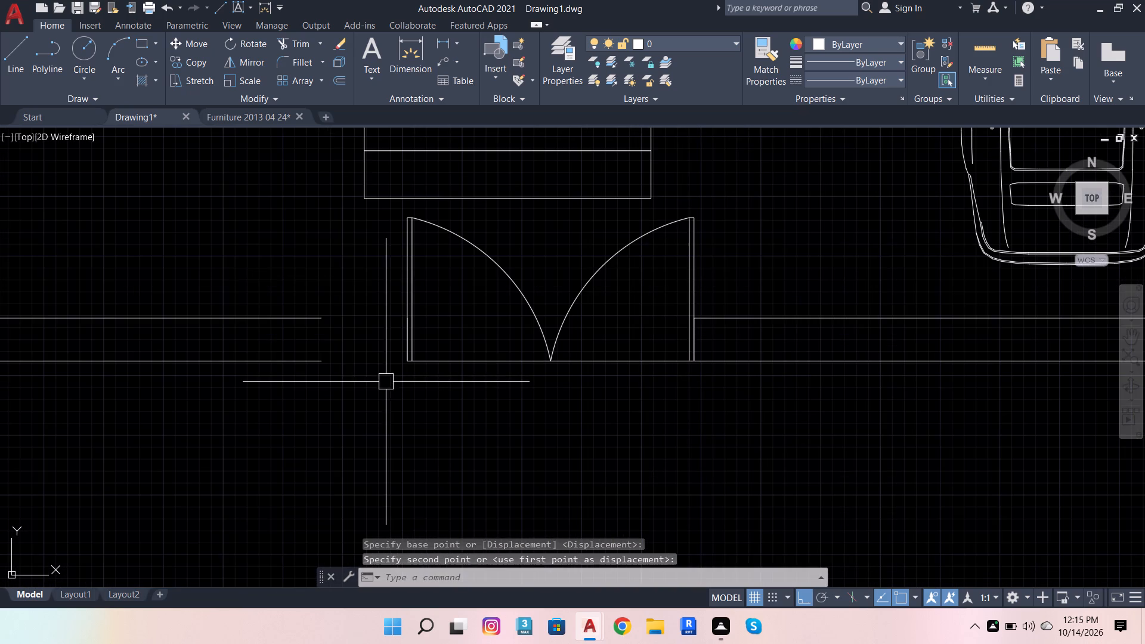
pyautogui.press('Escape')
# Extend both lines of the garden-side front boundary wall to the relocated end line at the gate.
pyautogui.click(290, 48)
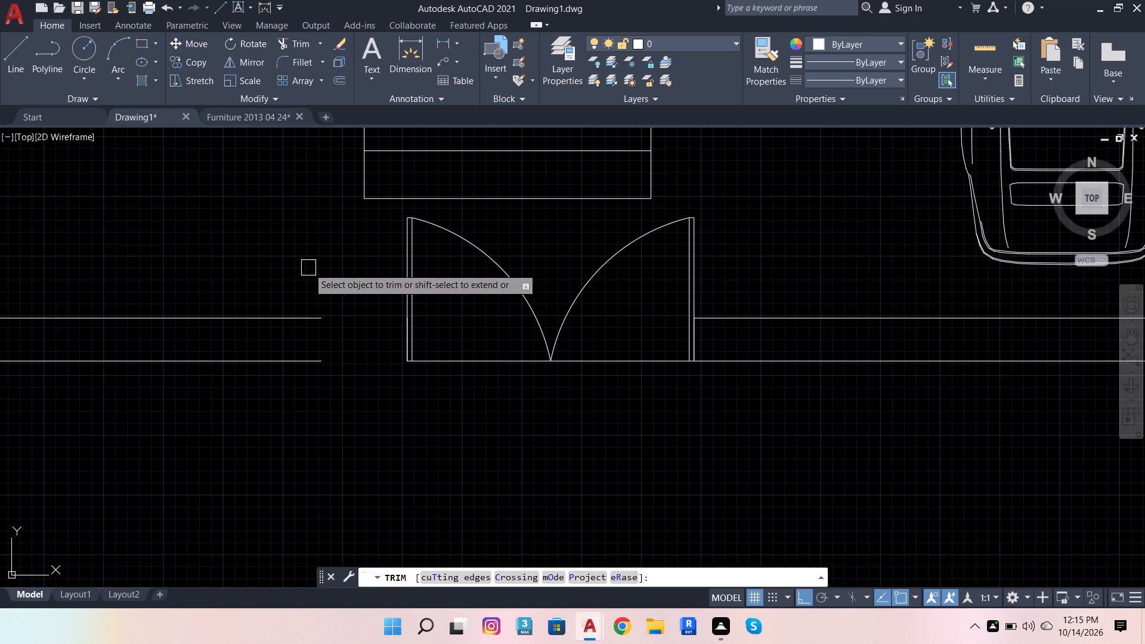
pyautogui.keyDown('shift'); pyautogui.click(289, 315); pyautogui.keyUp('shift')
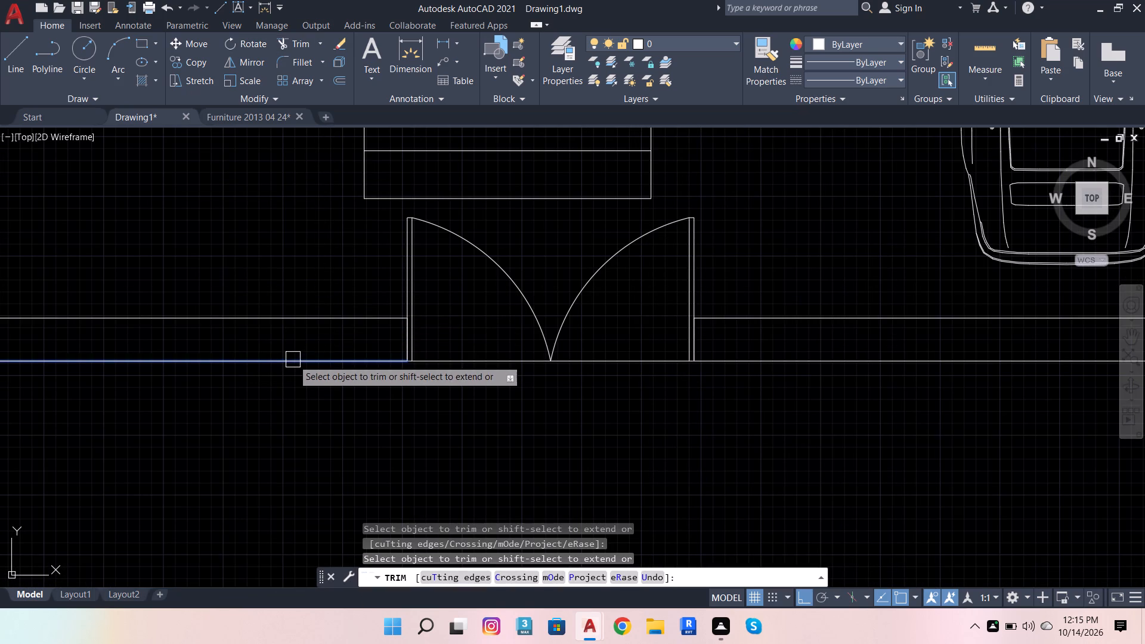
pyautogui.keyDown('shift'); pyautogui.click(293, 360); pyautogui.keyUp('shift')
pyautogui.scroll(-3, 389, 328)
pyautogui.press('Escape')
pyautogui.press('Escape')
pyautogui.press('Escape')
pyautogui.press('Escape')
pyautogui.press('Escape')
pyautogui.press('Escape')
pyautogui.press('Escape')
pyautogui.press('Escape')
pyautogui.press('Escape')
pyautogui.press('Escape')
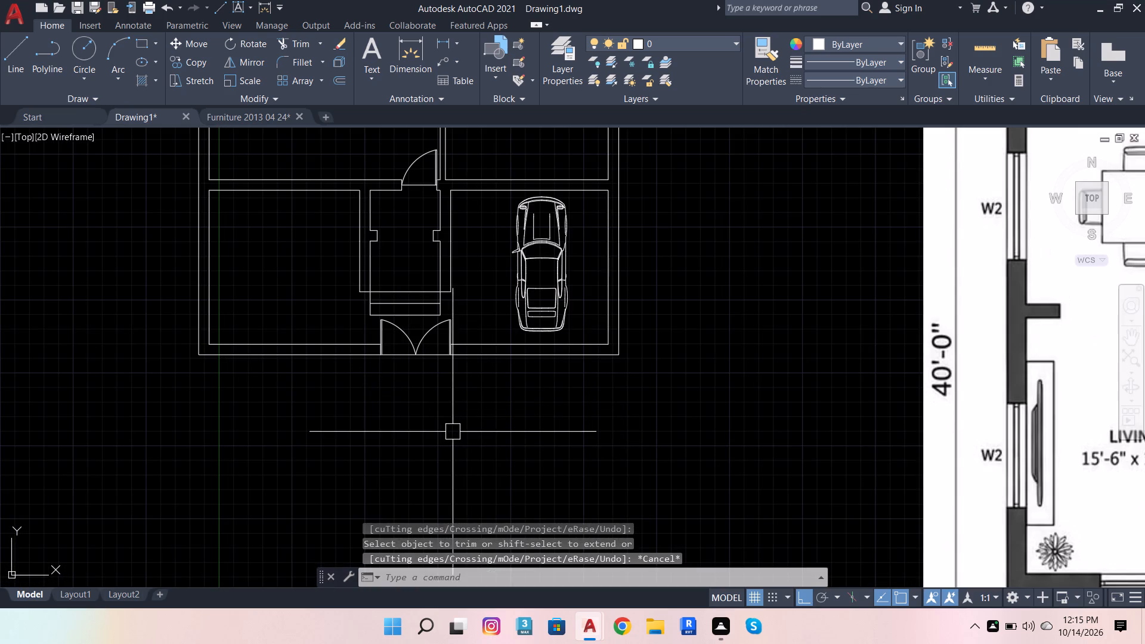
# Compare the redrawn plan with the reference ground floor plan image.
pyautogui.scroll(2, 470, 381)
pyautogui.scroll(-3, 466, 335)
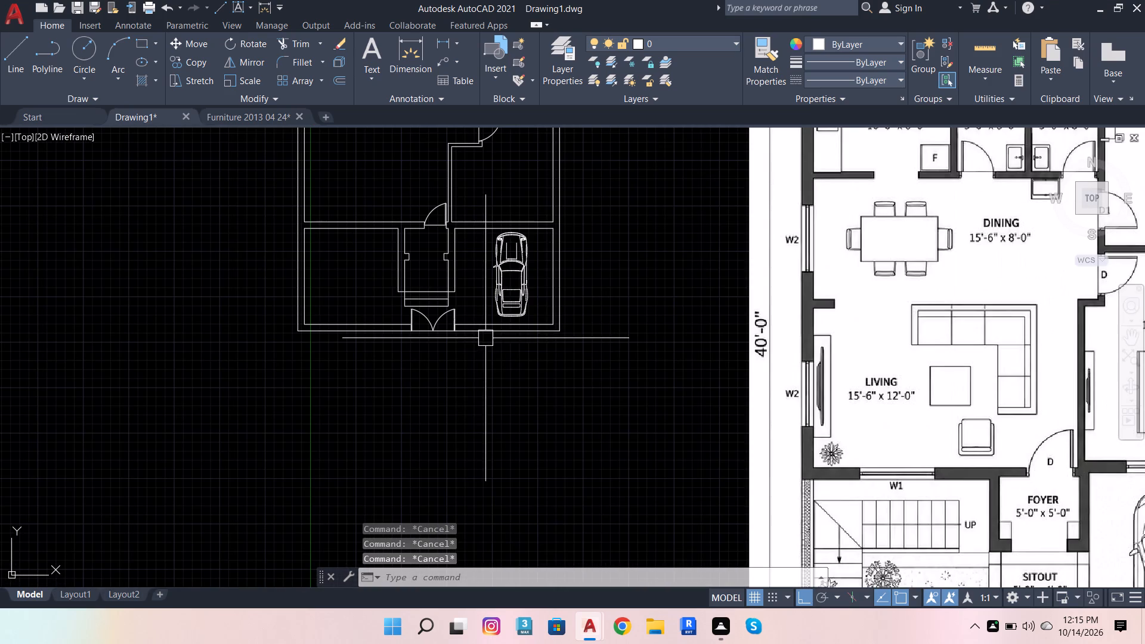
pyautogui.scroll(1, 485, 338)
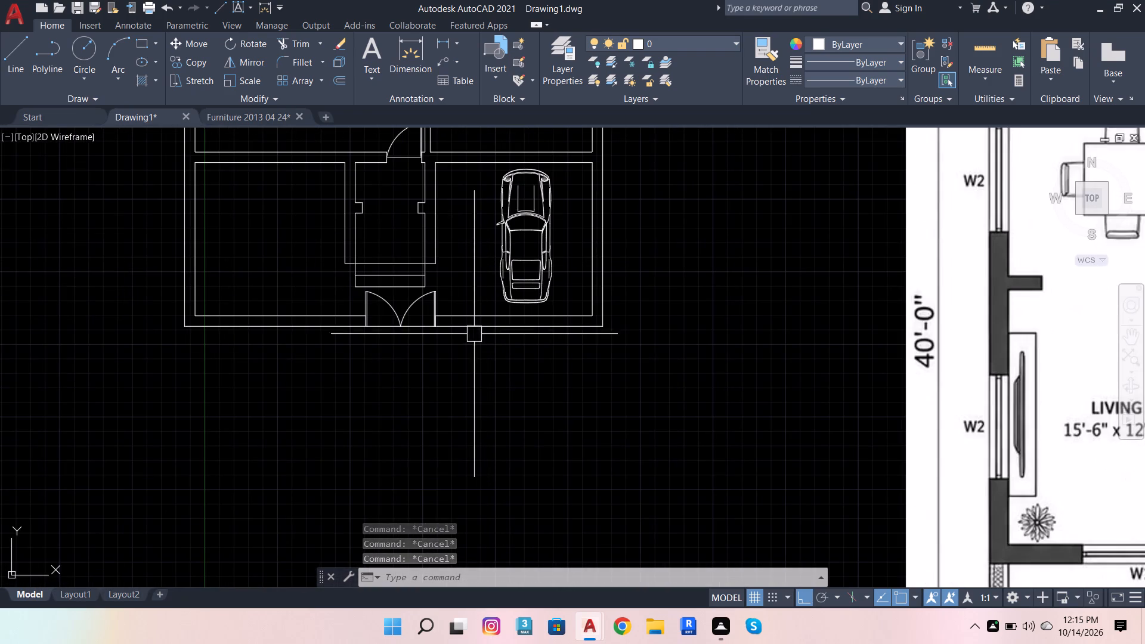
pyautogui.scroll(-3, 468, 333)
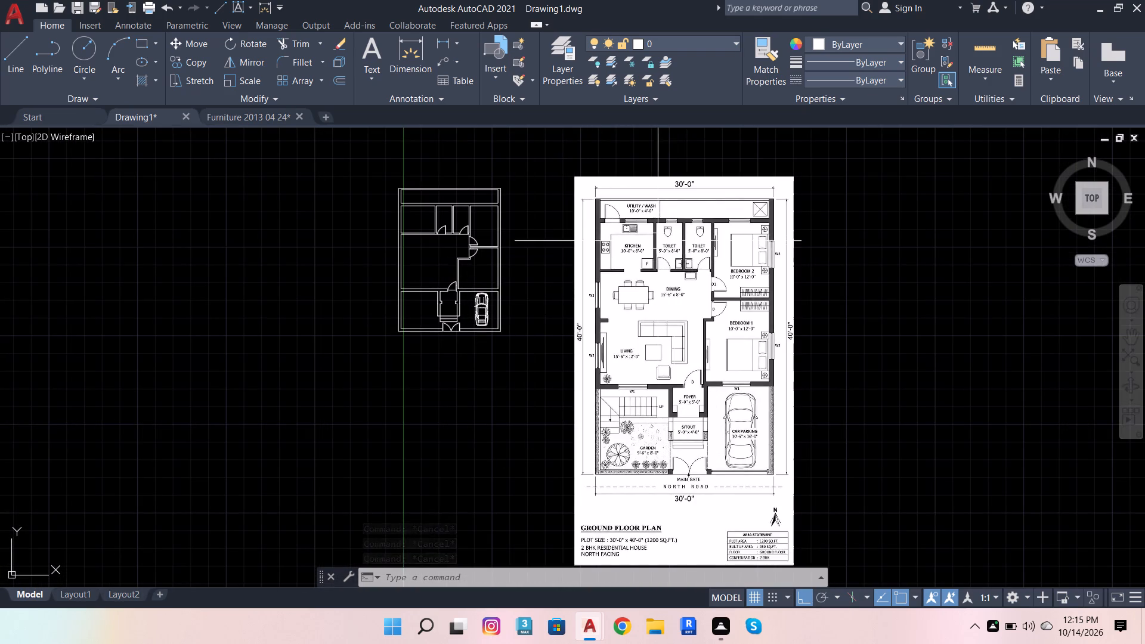
pyautogui.scroll(3, 786, 360)
pyautogui.scroll(-3, 786, 360)
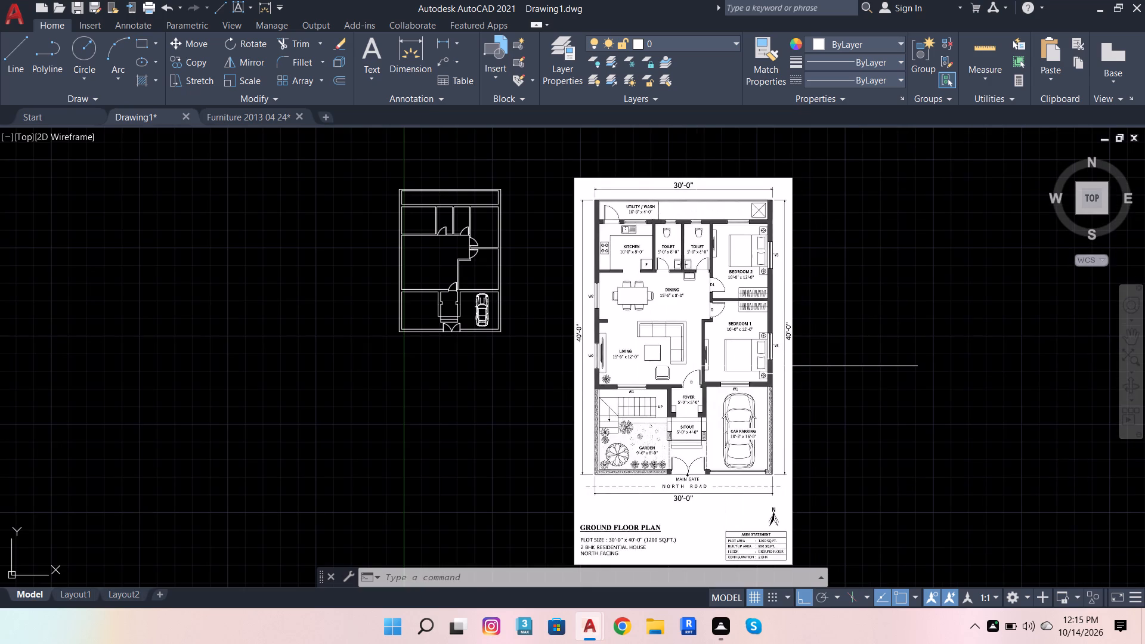
pyautogui.scroll(1, 715, 123)
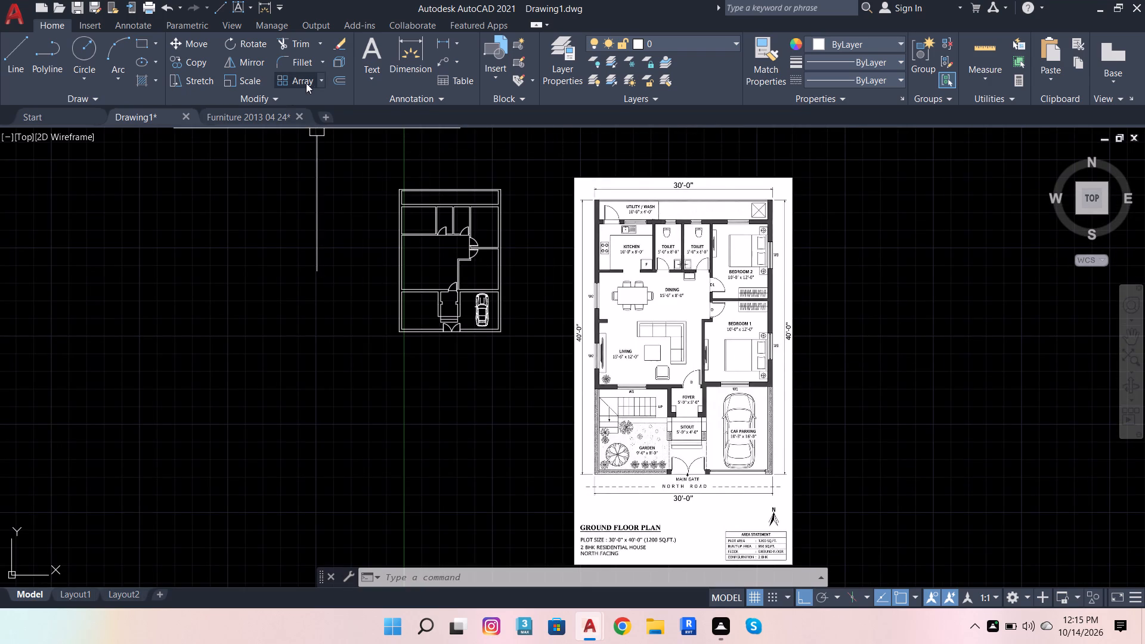
# Find a plain white bed with a folded blanket and two side tables in the furniture library drawing and copy it.
pyautogui.click(267, 110)
pyautogui.scroll(-5, 339, 237)
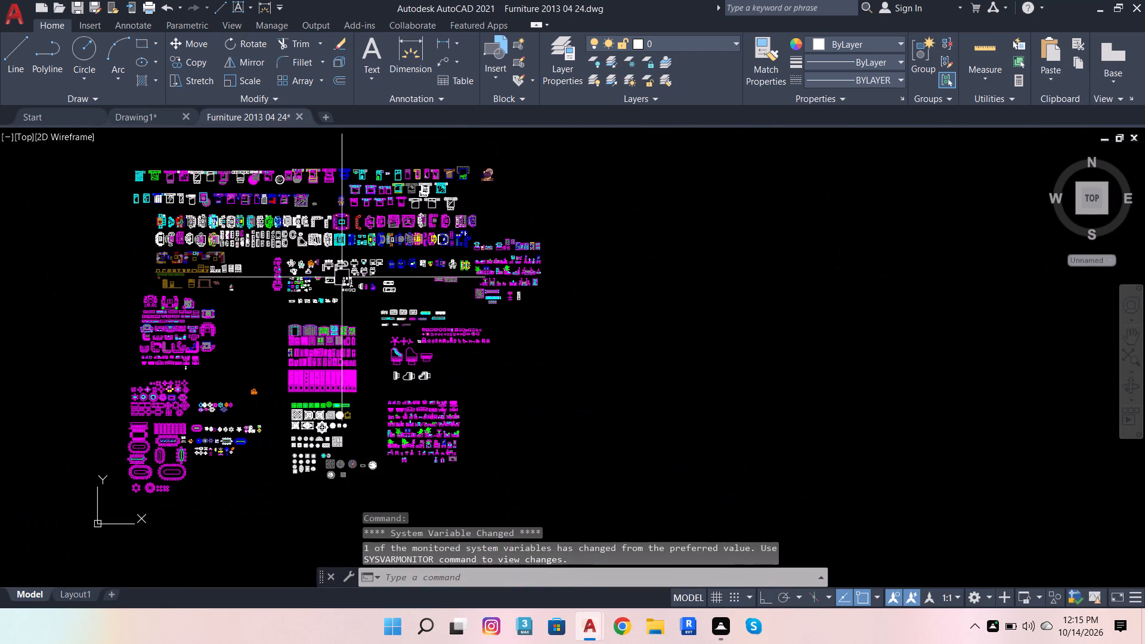
pyautogui.scroll(4, 197, 169)
pyautogui.scroll(-5, 381, 183)
pyautogui.scroll(3, 530, 250)
pyautogui.scroll(2, 444, 180)
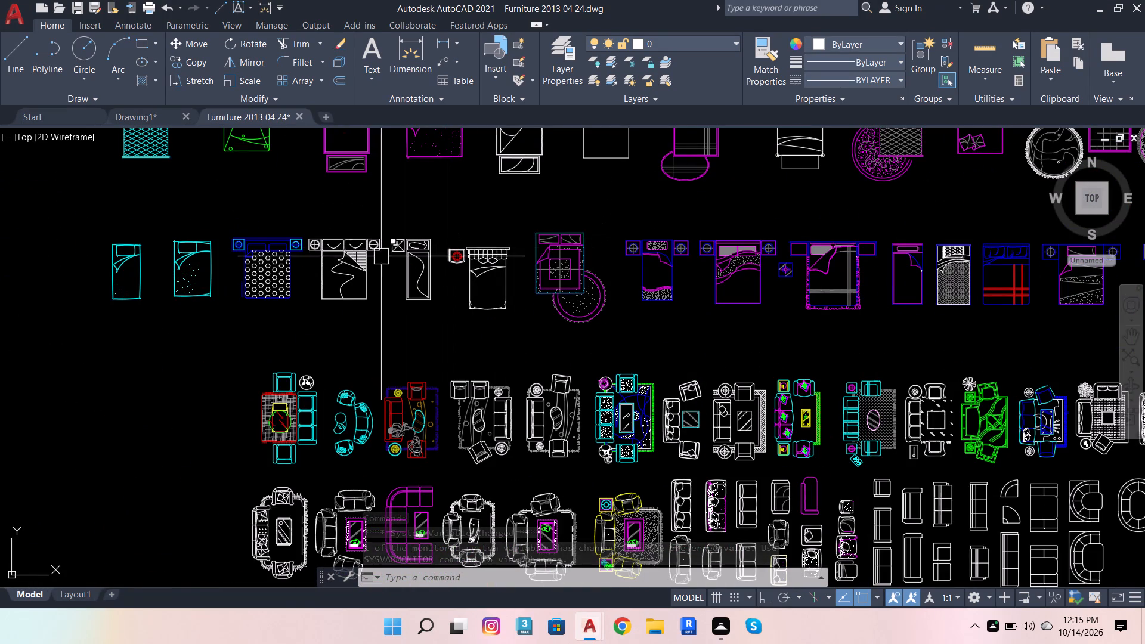
pyautogui.scroll(-2, 298, 277)
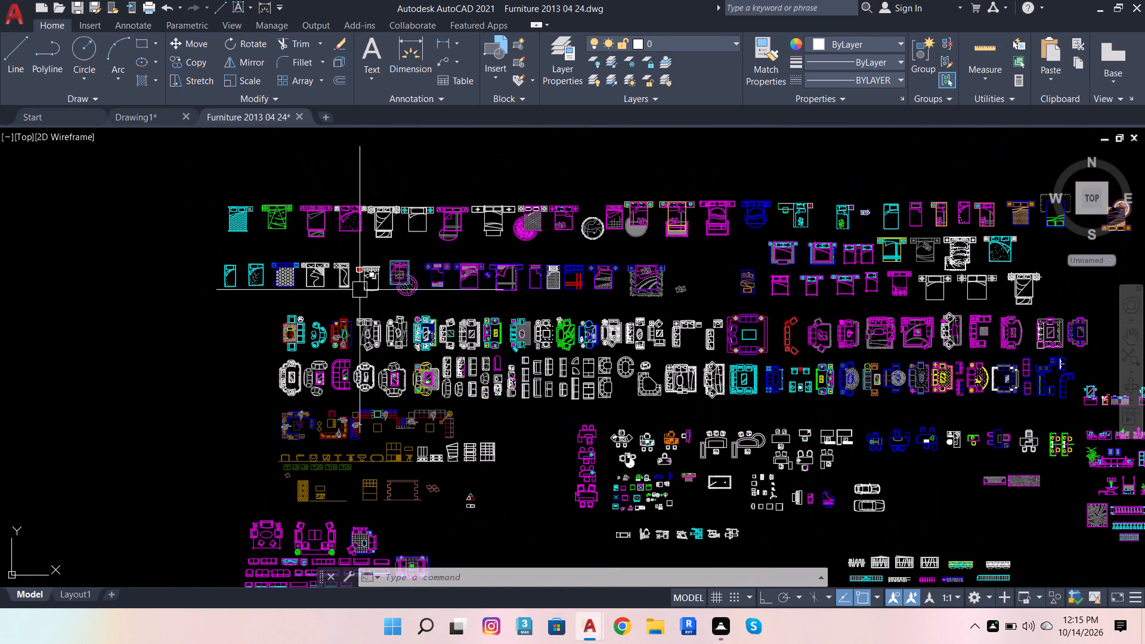
pyautogui.scroll(2, 1005, 289)
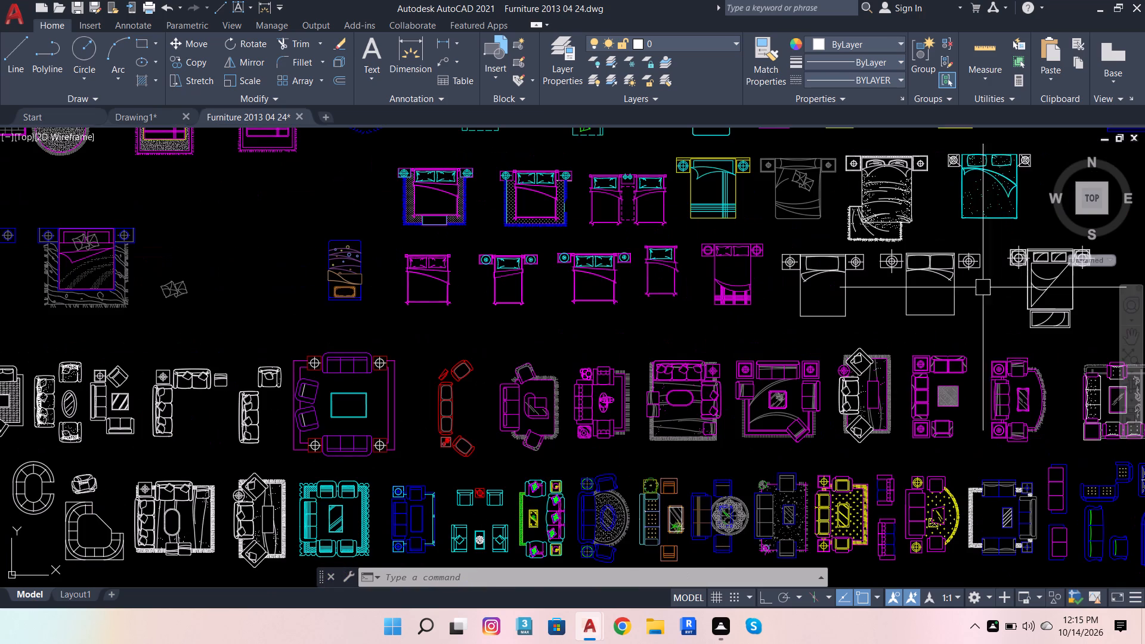
pyautogui.scroll(-2, 764, 289)
pyautogui.scroll(1, 806, 278)
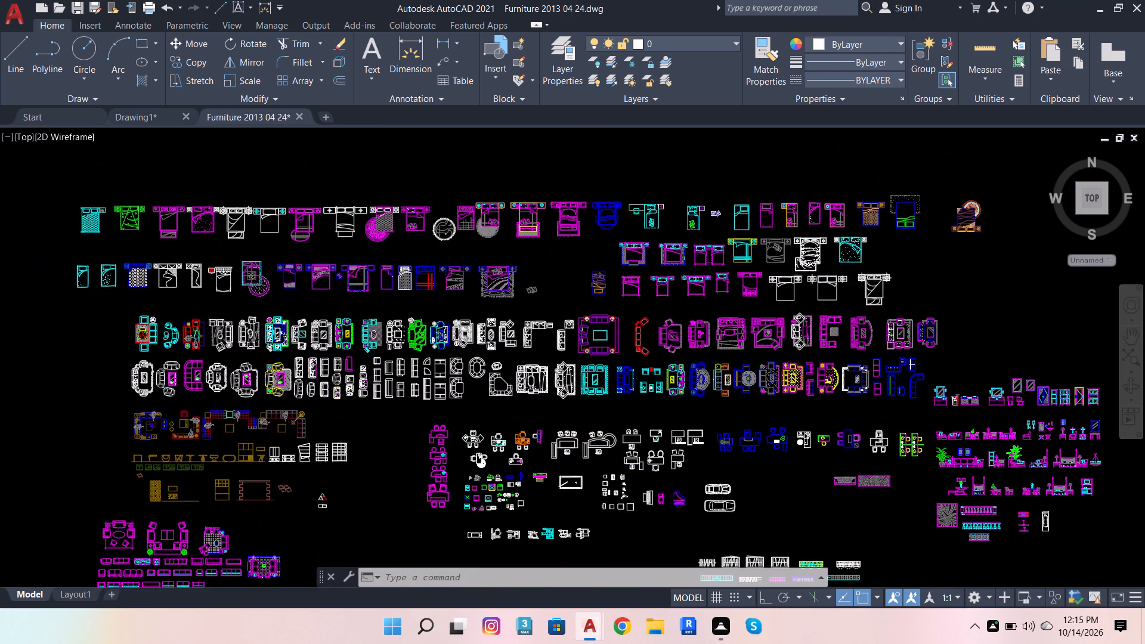
pyautogui.scroll(2, 806, 278)
pyautogui.click(642, 249)
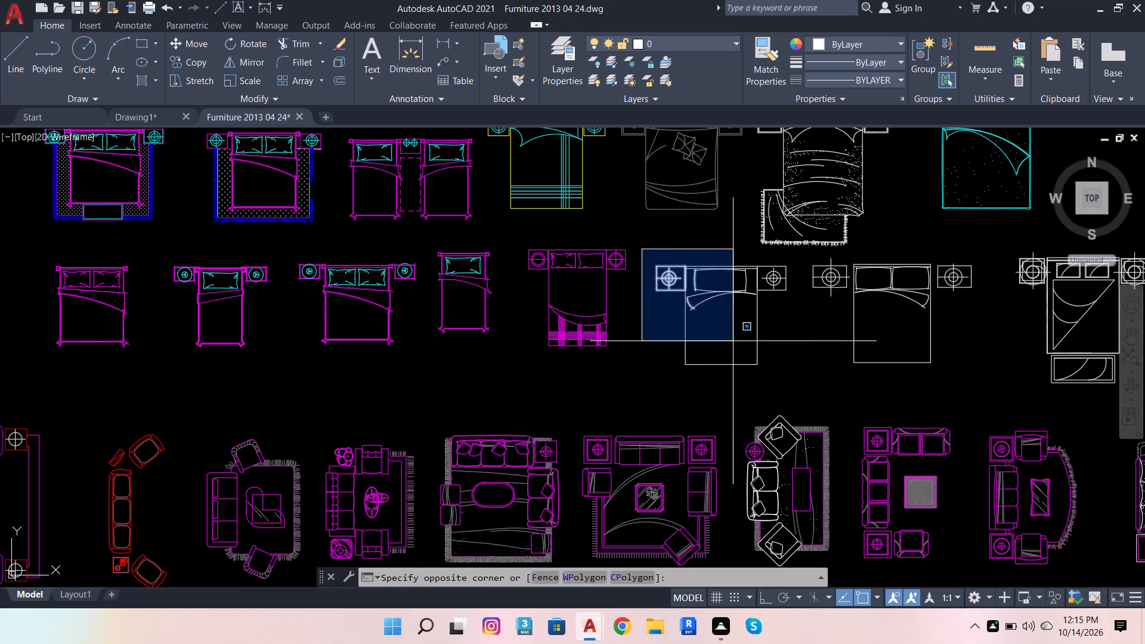
pyautogui.click(799, 376)
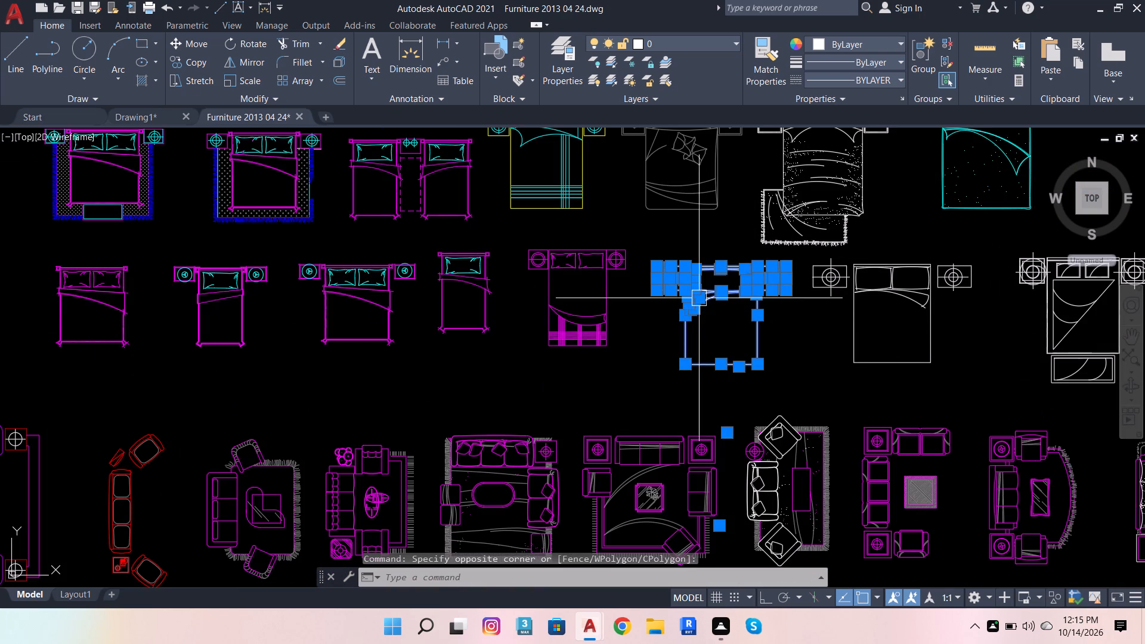
pyautogui.hotkey('ctrl', 'c')
pyautogui.hotkey('ctrl', 'c')
pyautogui.hotkey('ctrl', 'c')
pyautogui.hotkey('ctrl', 'c')
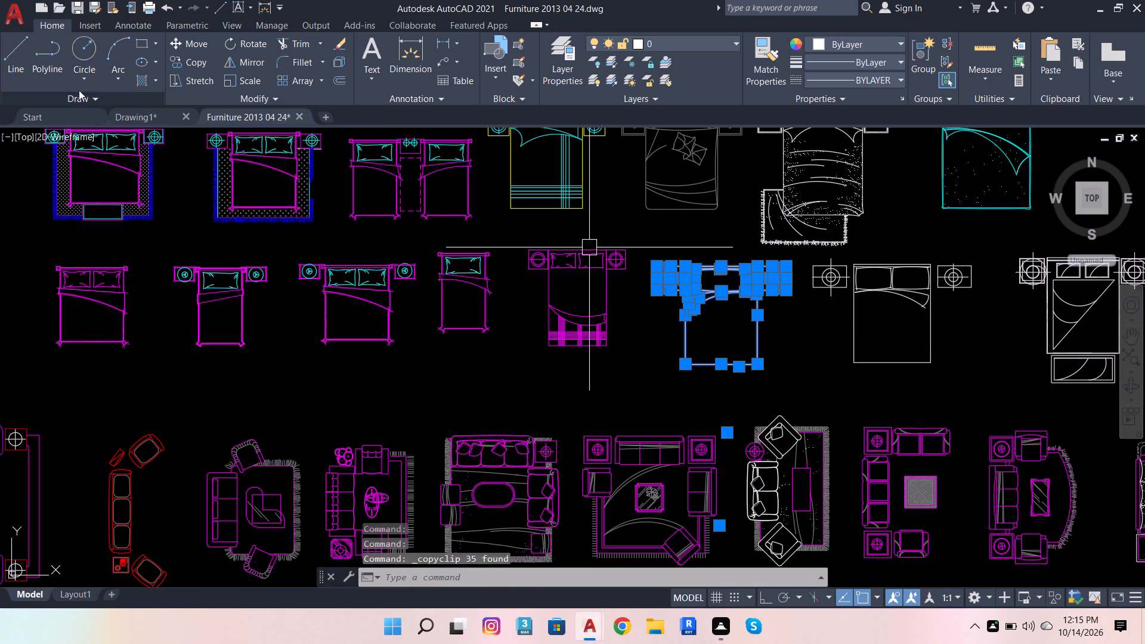
# Paste the copied bed into Drawing1, in the empty space just above the redrawn floor plan.
pyautogui.click(147, 119)
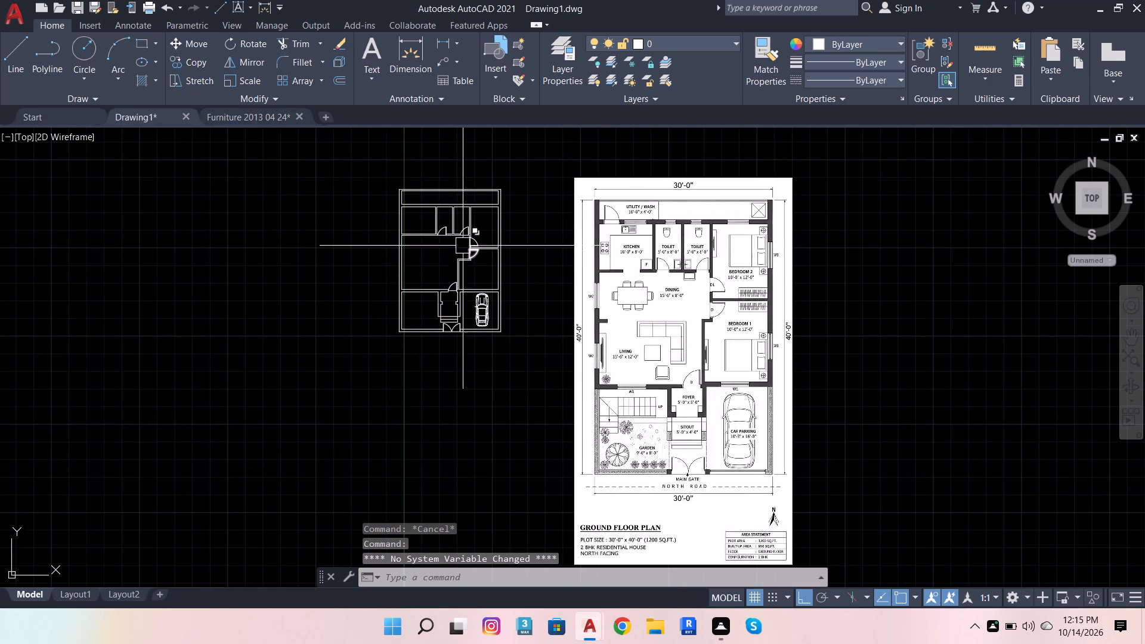
pyautogui.hotkey('ctrl', 'v')
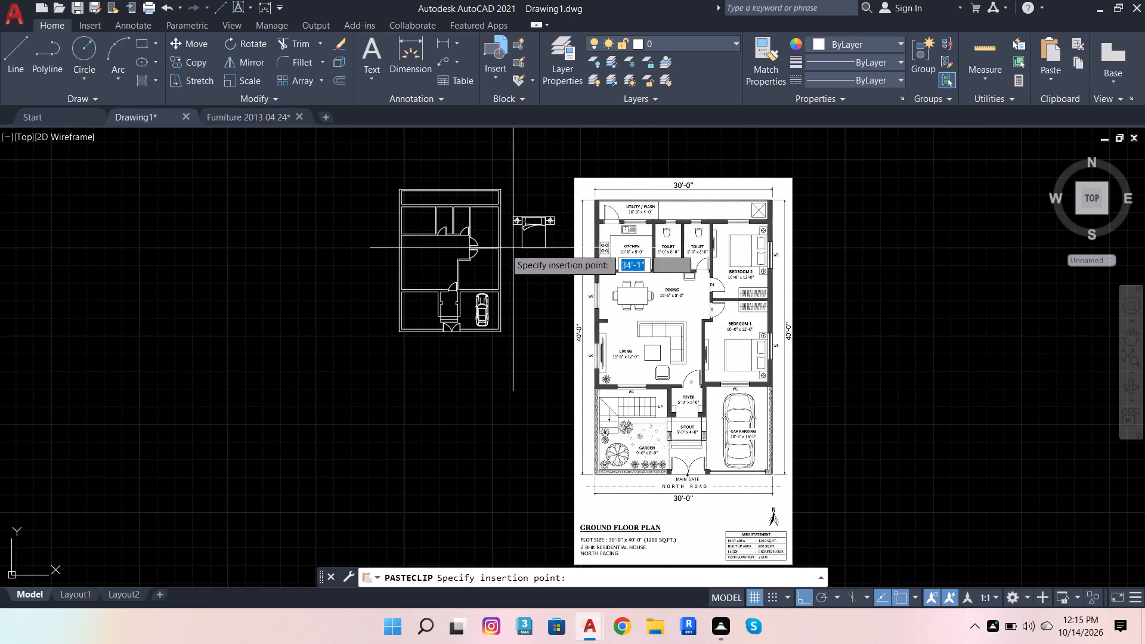
pyautogui.scroll(2, 476, 245)
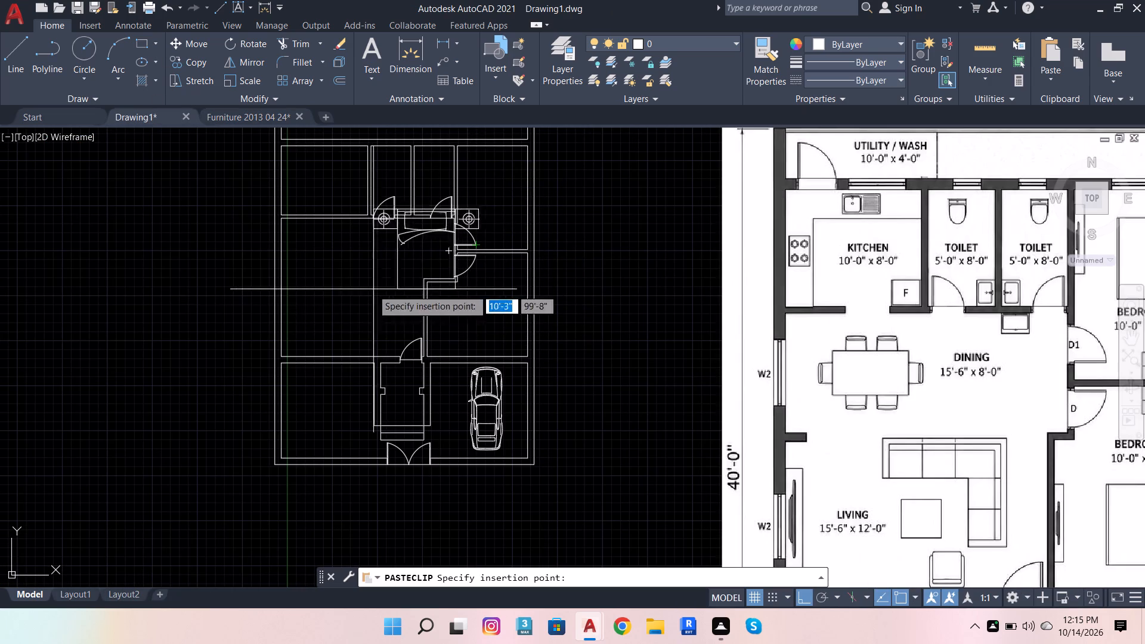
pyautogui.scroll(-2, 385, 260)
pyautogui.scroll(2, 479, 94)
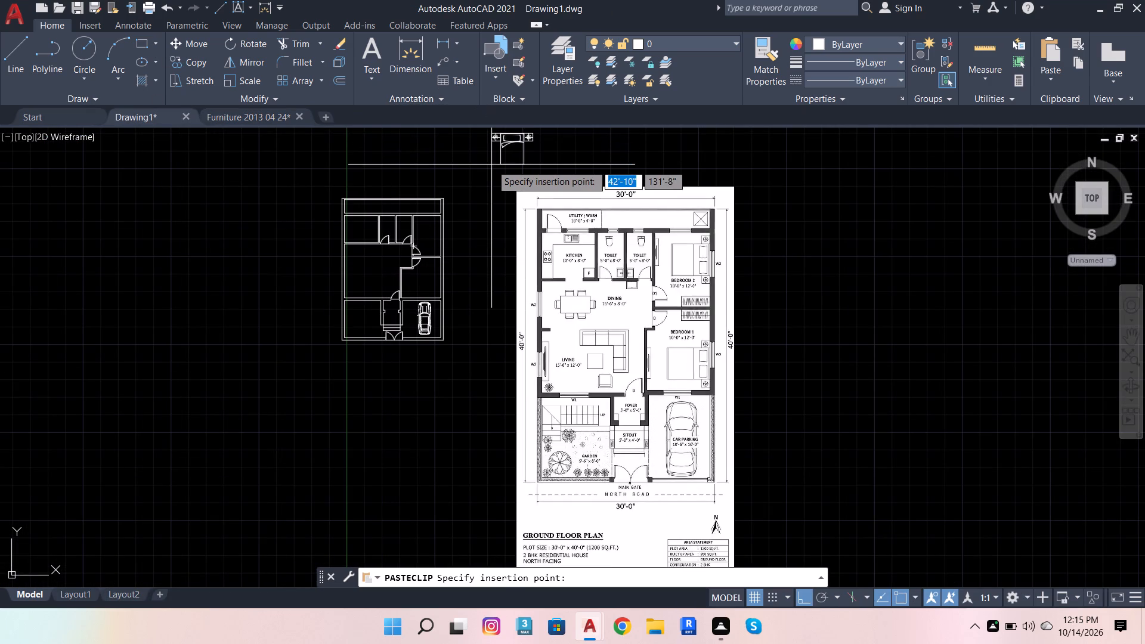
pyautogui.scroll(1, 491, 165)
pyautogui.click(434, 207)
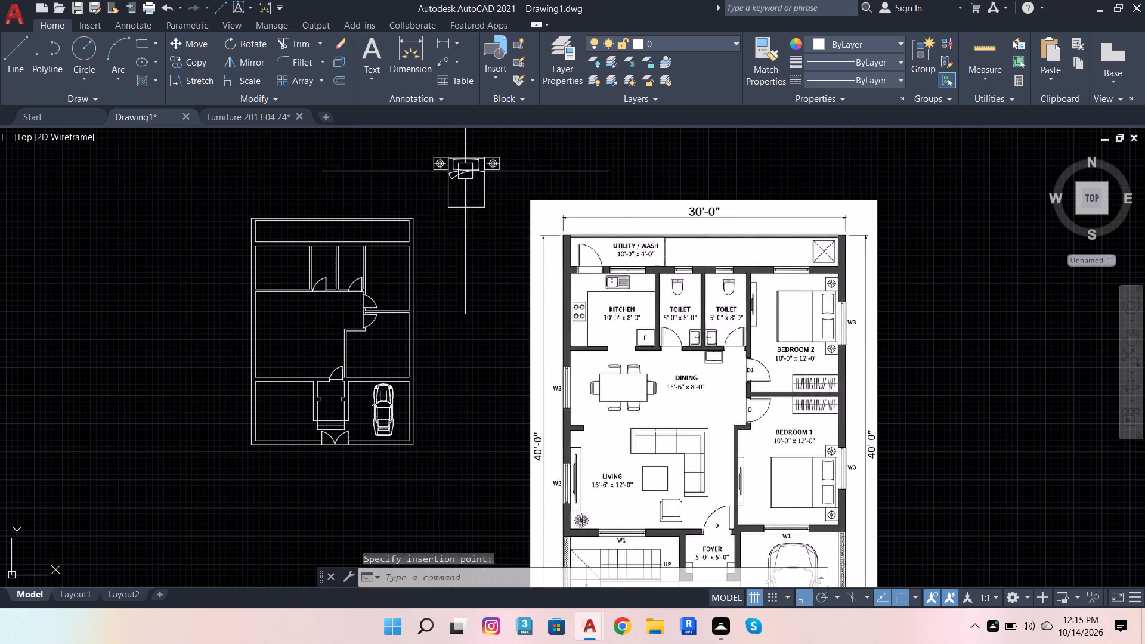
# Dimension the length of the pasted bed along its long side.
pyautogui.scroll(3, 475, 165)
pyautogui.scroll(-1, 476, 229)
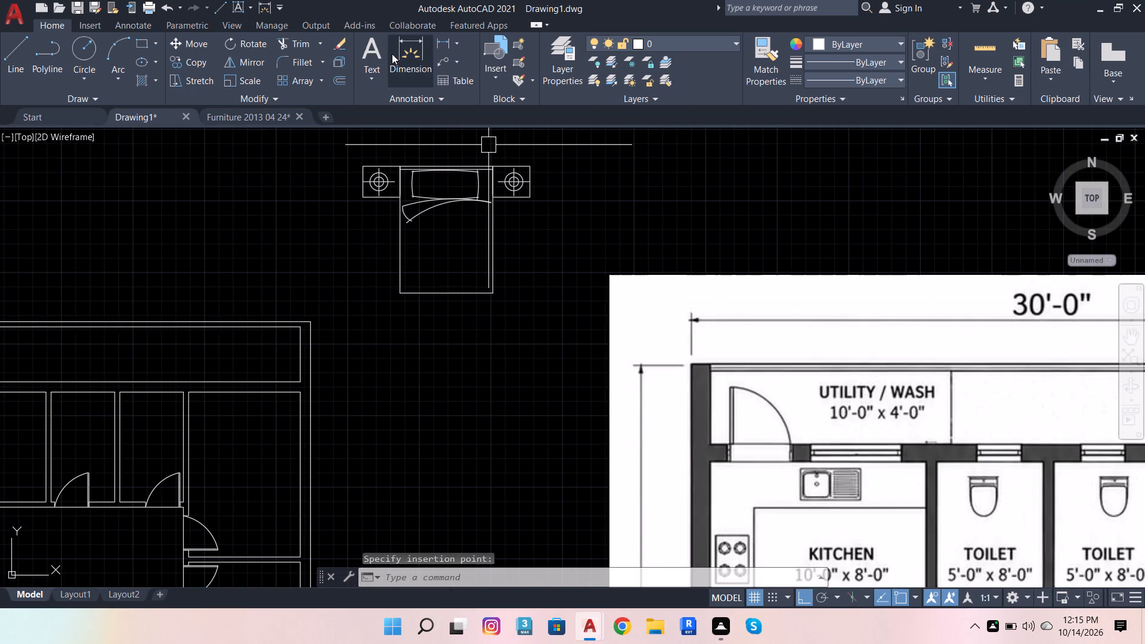
pyautogui.click(395, 54)
pyautogui.click(497, 249)
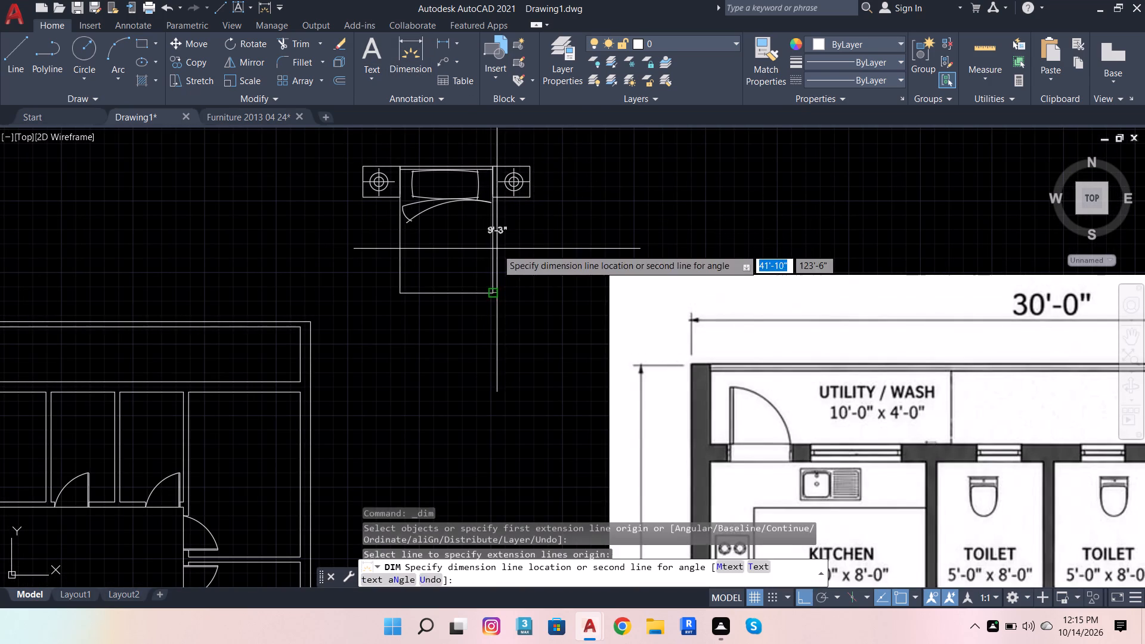
pyautogui.click(513, 252)
pyautogui.scroll(-2, 444, 286)
pyautogui.scroll(2, 384, 345)
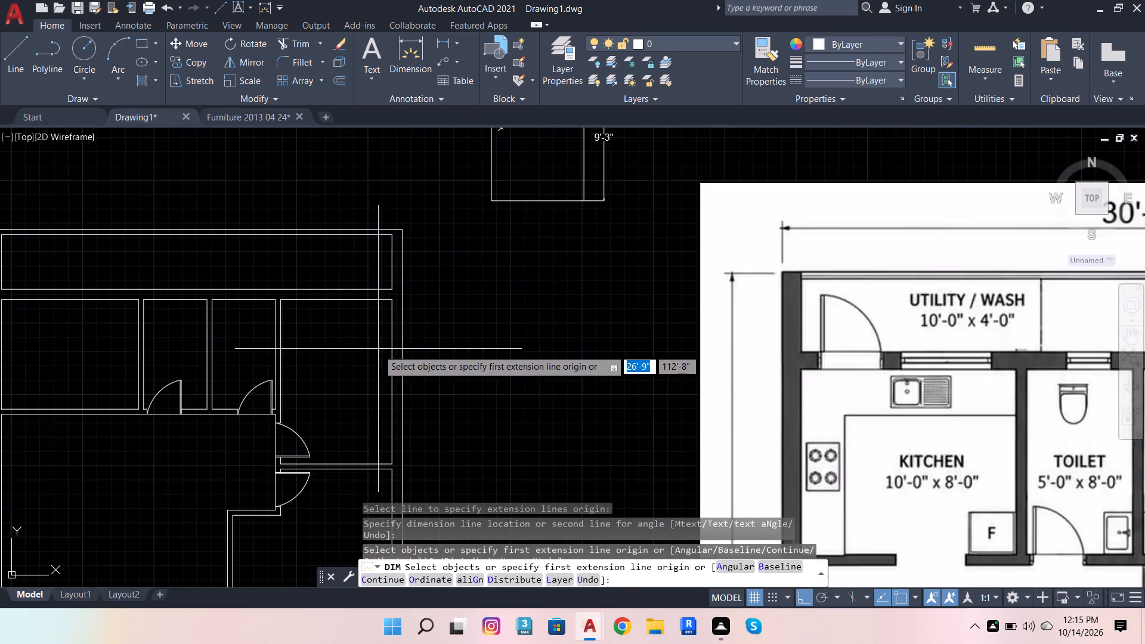
pyautogui.scroll(1, 377, 350)
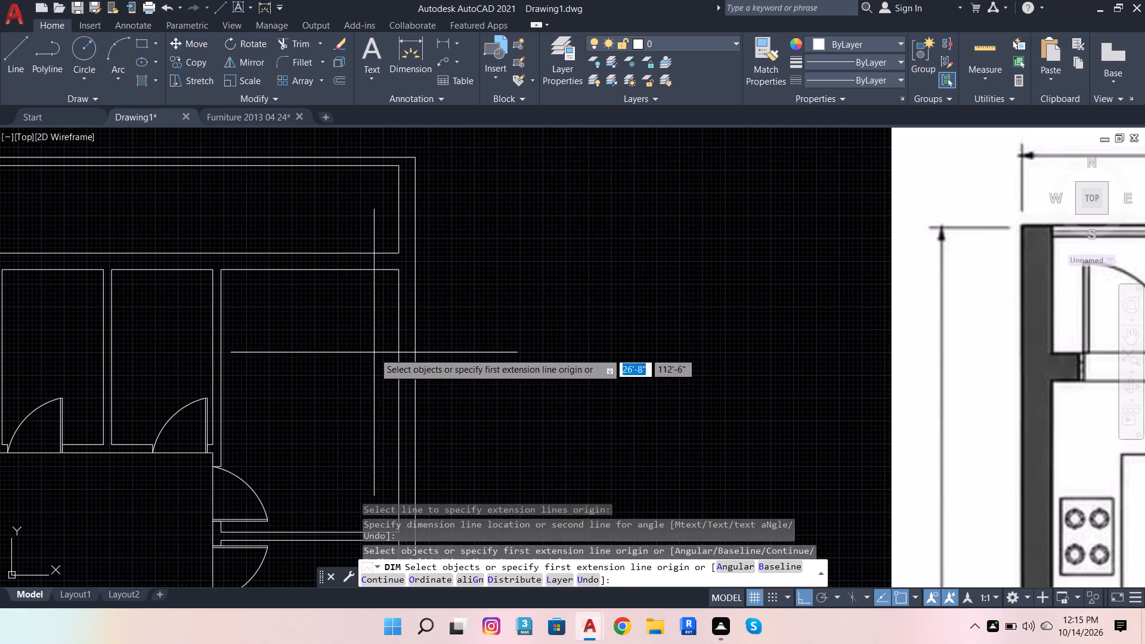
pyautogui.scroll(-4, 374, 352)
pyautogui.press('Escape')
# Draw a 6' vertical reference line from the bed's headboard edge down toward its foot.
pyautogui.scroll(5, 407, 281)
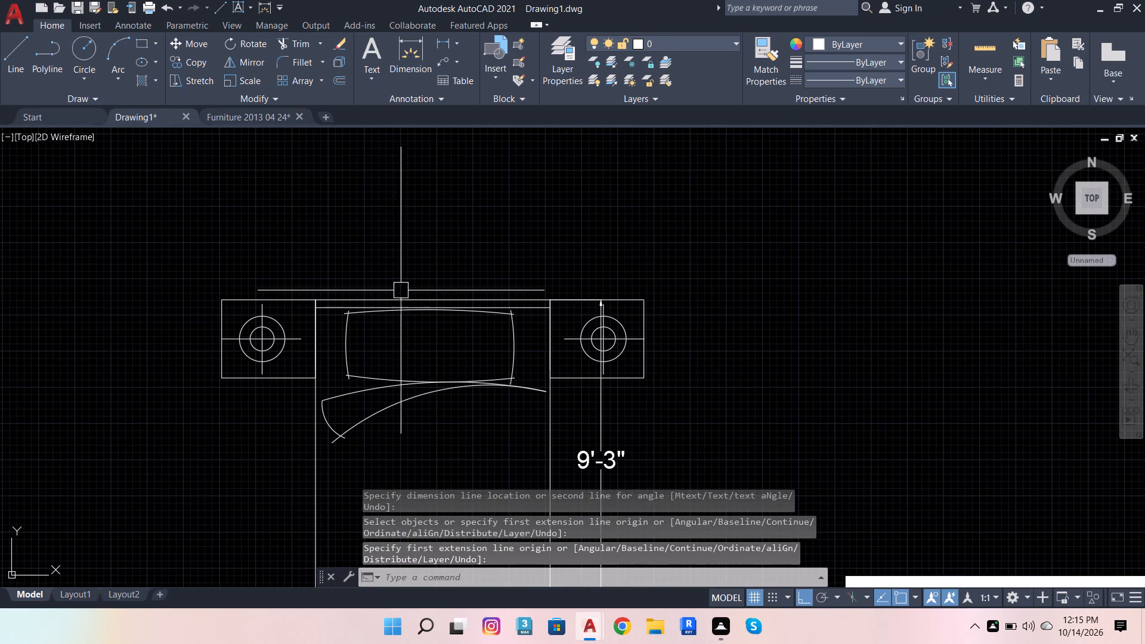
pyautogui.click(401, 305)
pyautogui.press('Escape')
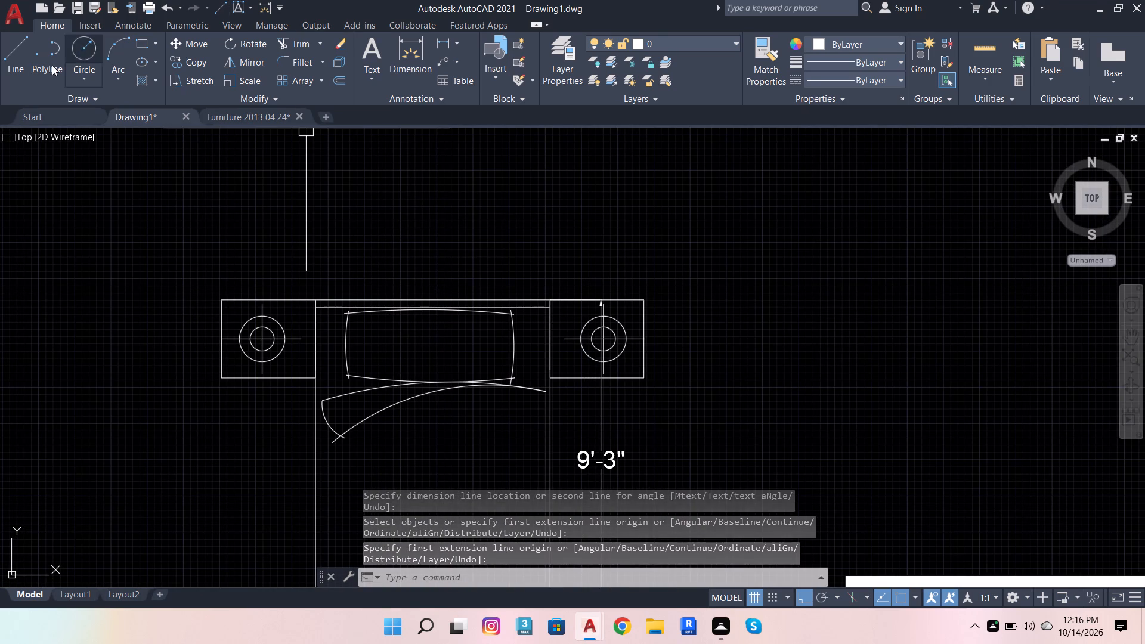
pyautogui.click(20, 54)
pyautogui.scroll(-3, 253, 174)
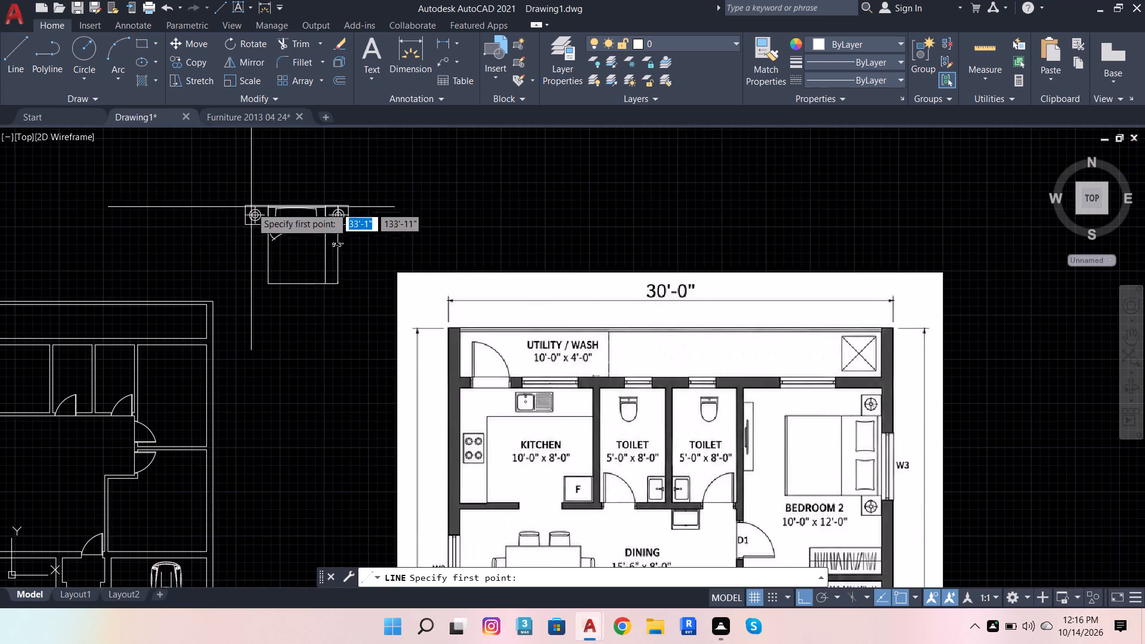
pyautogui.scroll(4, 267, 193)
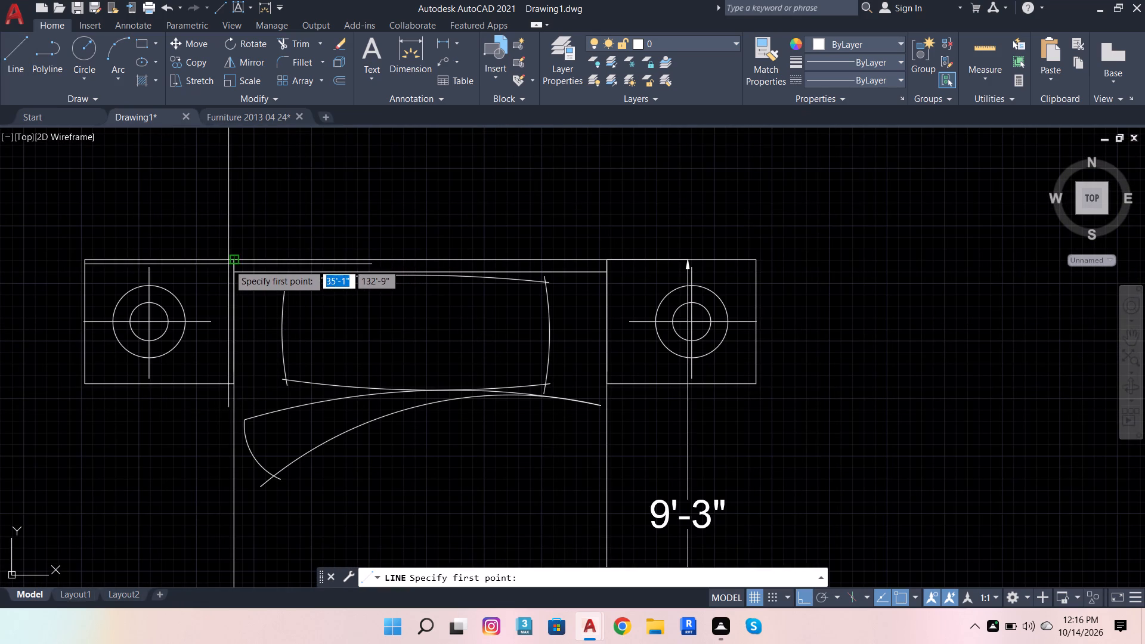
pyautogui.click(278, 265)
pyautogui.scroll(-2, 248, 315)
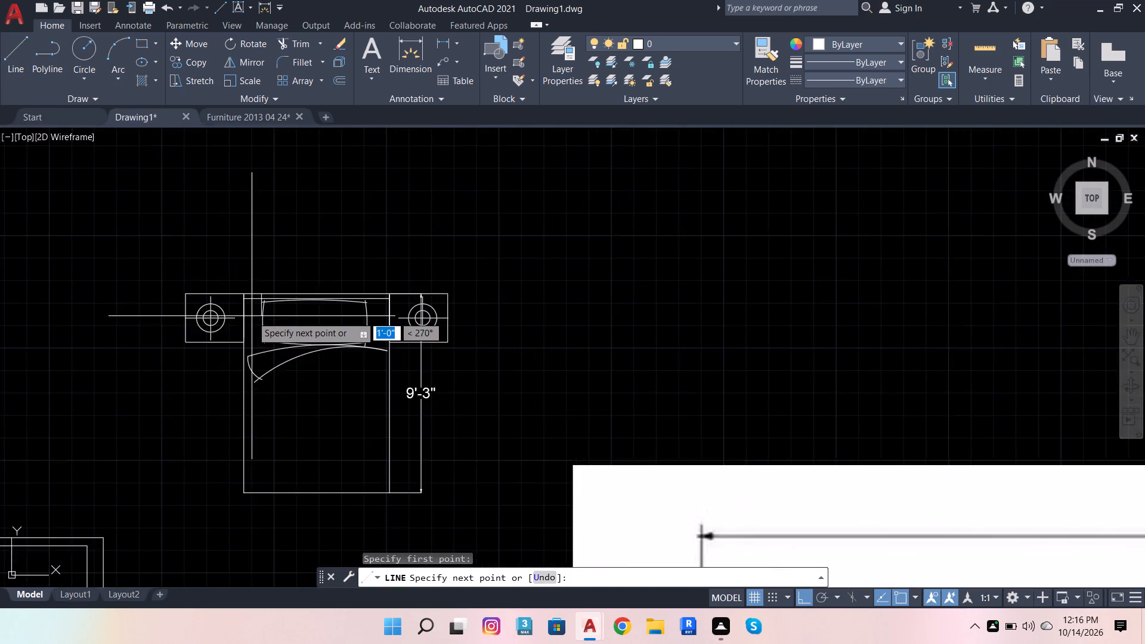
pyautogui.scroll(-1, 252, 316)
pyautogui.scroll(3, 246, 380)
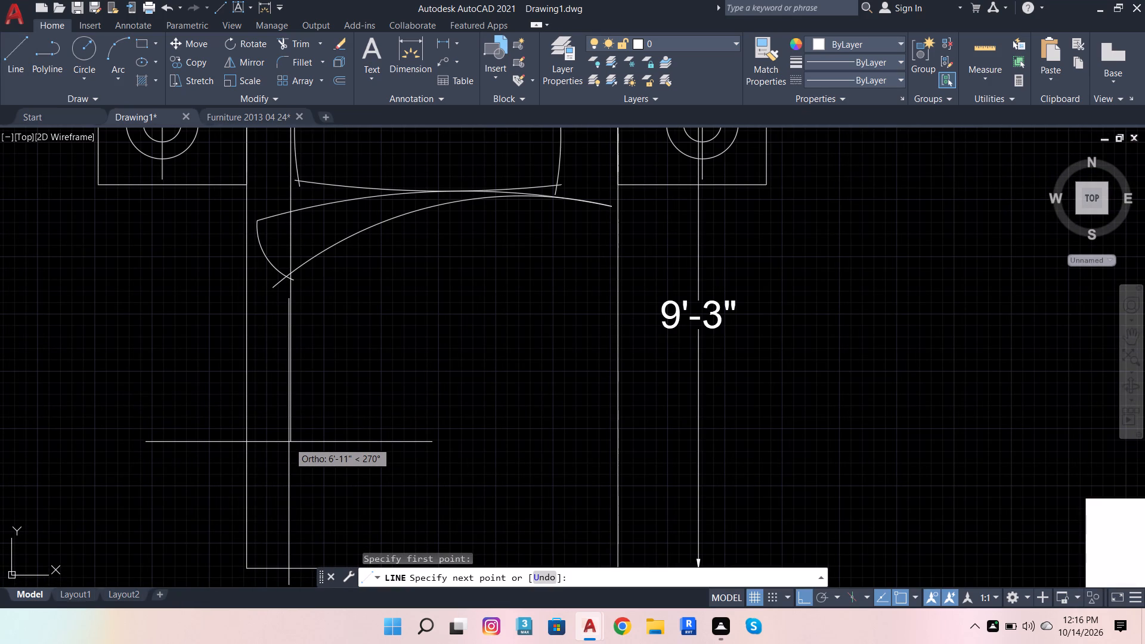
pyautogui.write("6'")
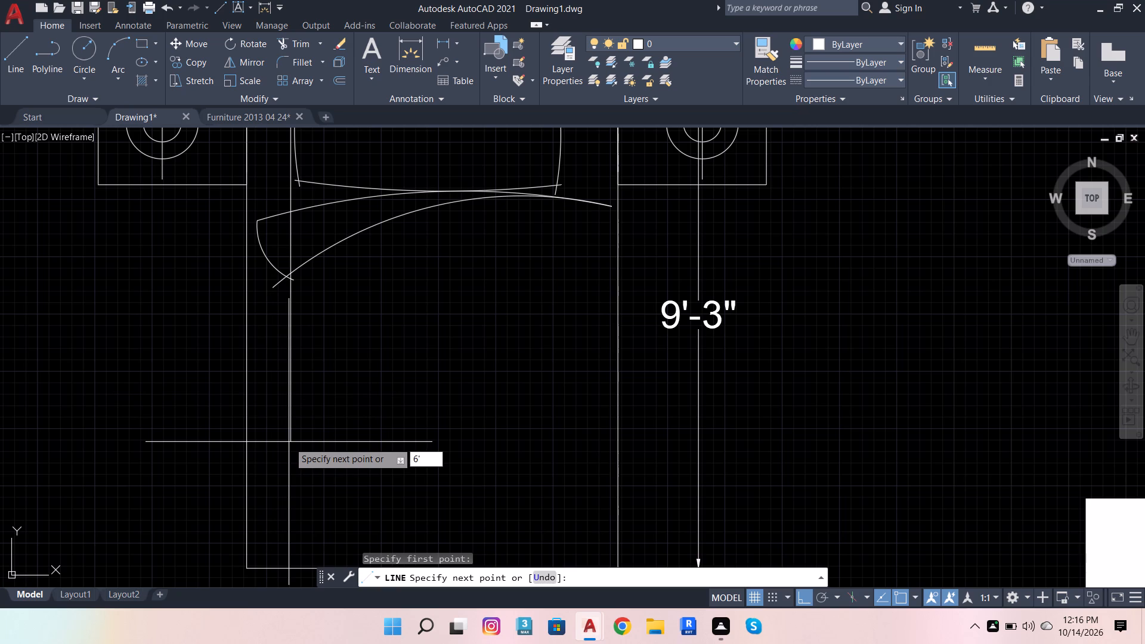
pyautogui.press('Return')
pyautogui.press('Escape')
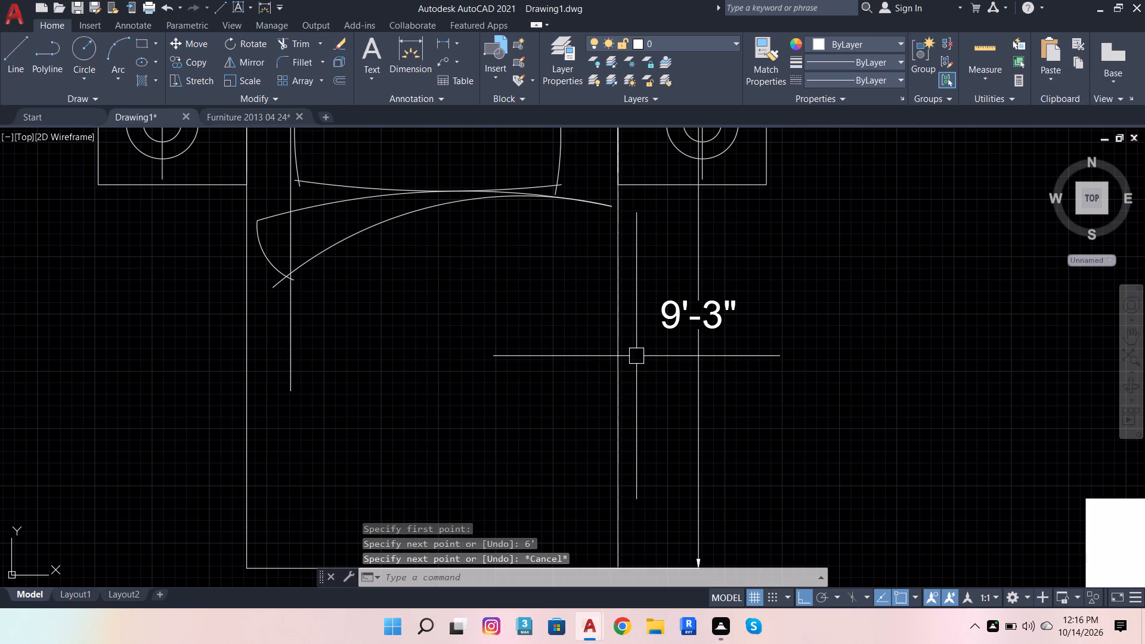
# Convert the pasted bed, without its length dimension and the reference line, into a block named CVBNM.
pyautogui.scroll(-1, 622, 354)
pyautogui.click(230, 138)
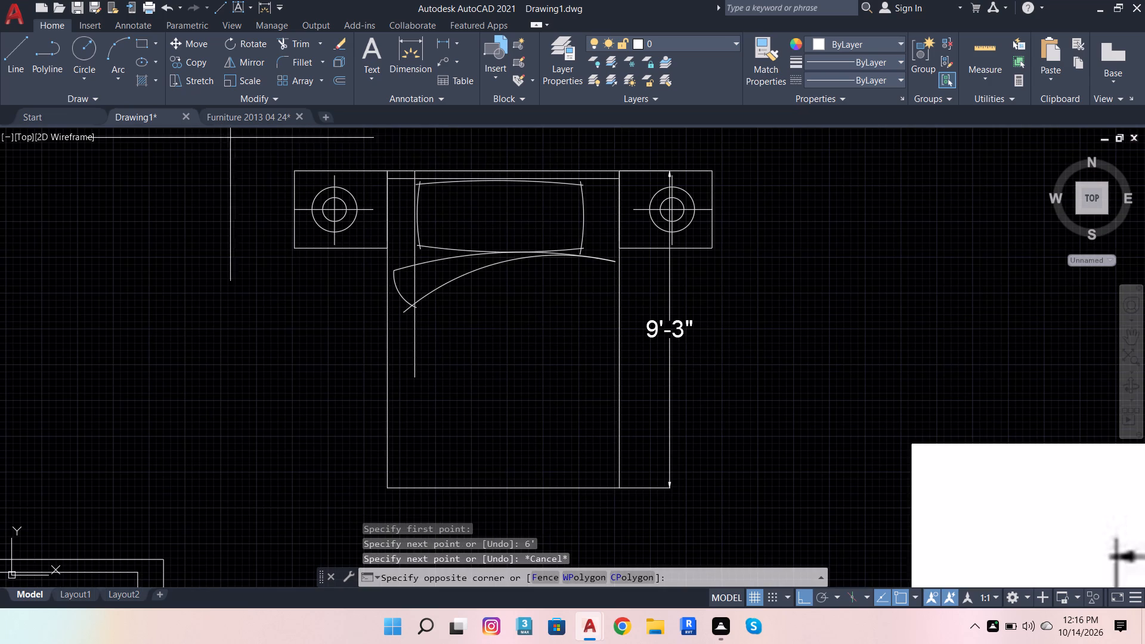
pyautogui.click(757, 531)
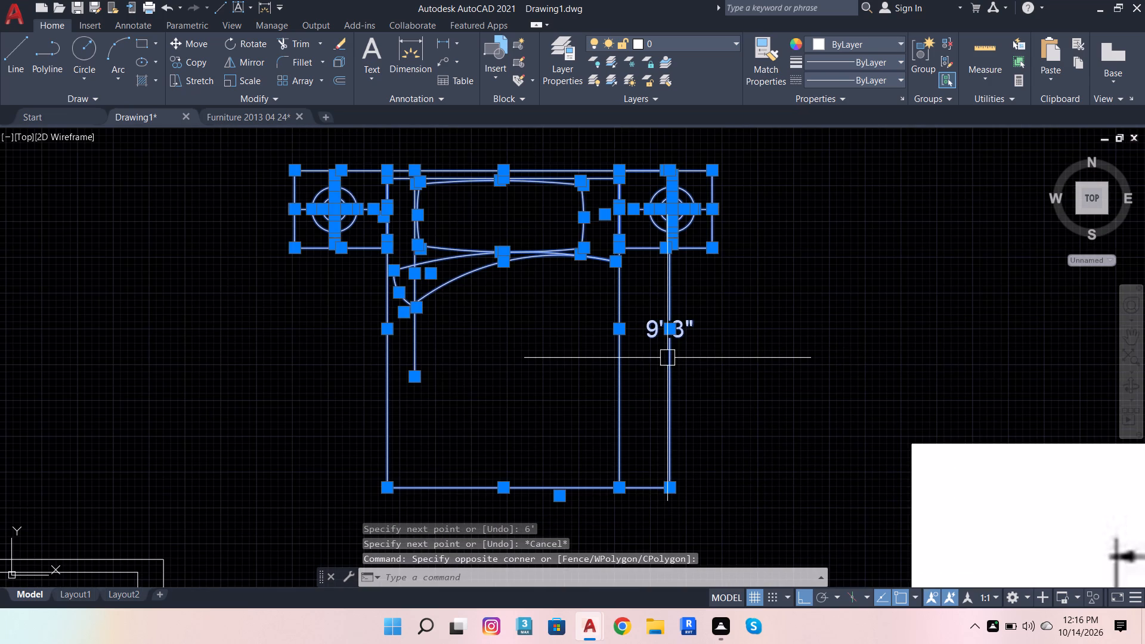
pyautogui.keyDown('shift'); pyautogui.click(667, 358); pyautogui.keyUp('shift')
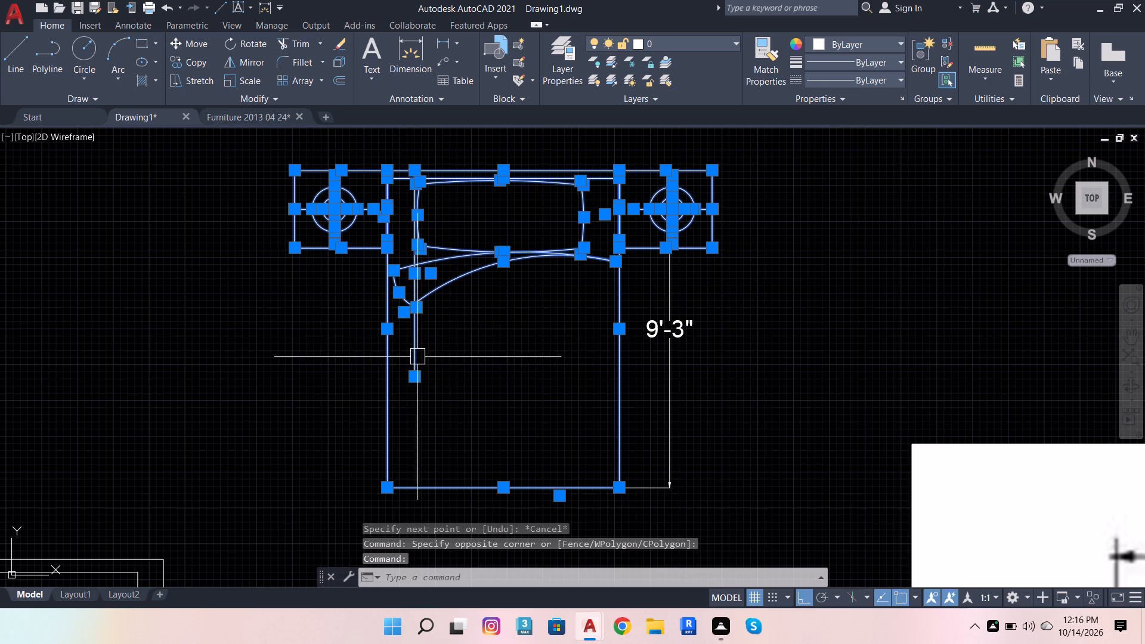
pyautogui.keyDown('shift'); pyautogui.click(409, 352); pyautogui.keyUp('shift')
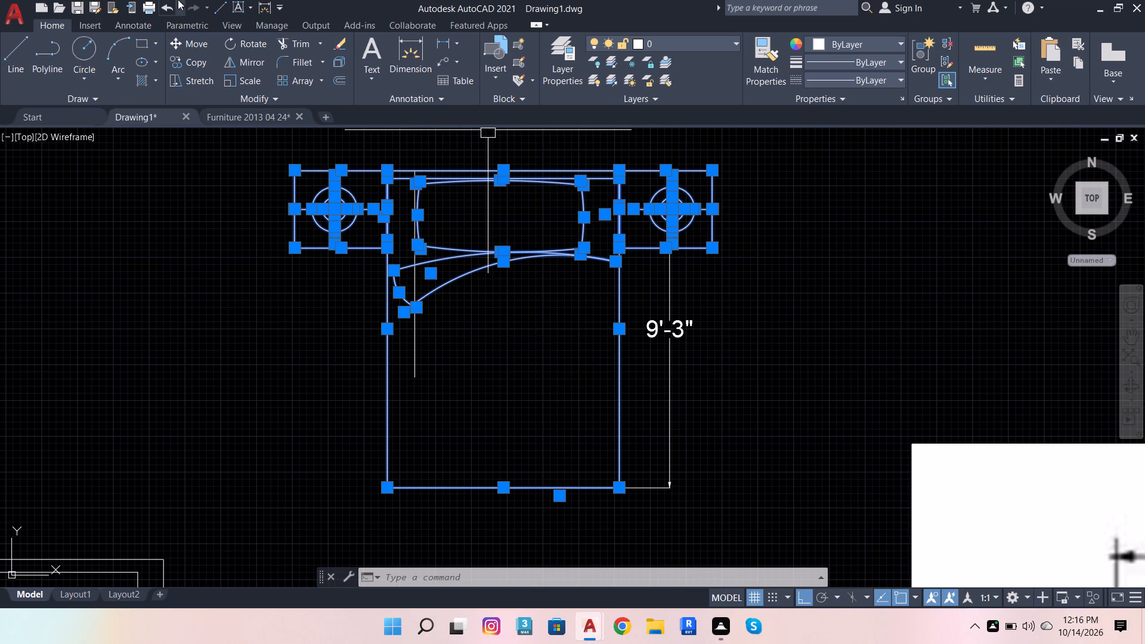
pyautogui.press('d')
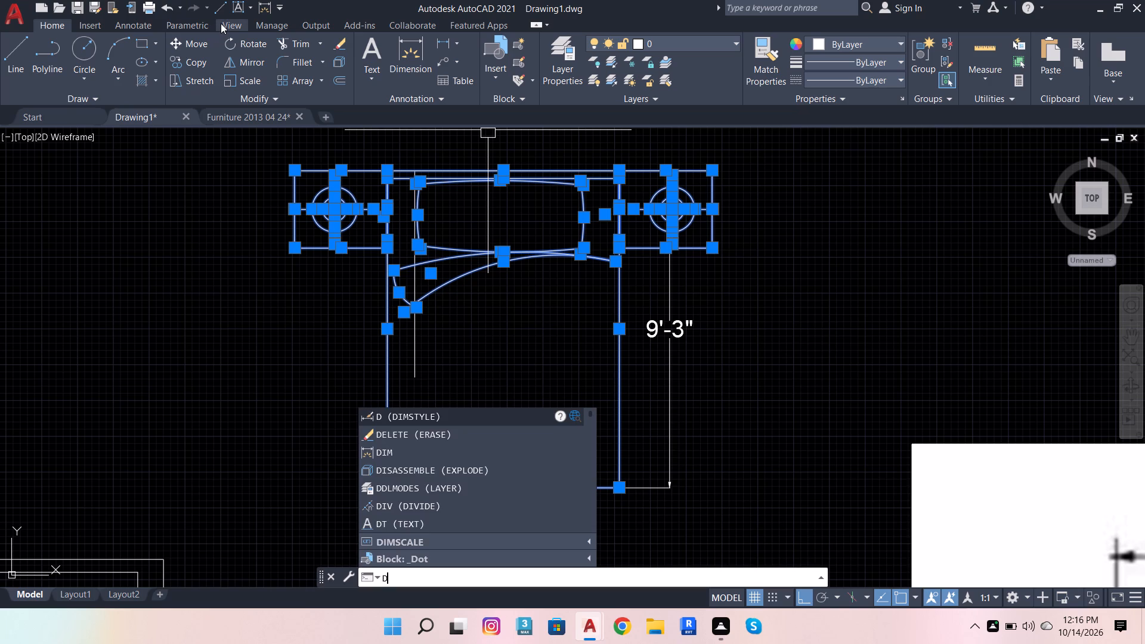
pyautogui.press('BackSpace')
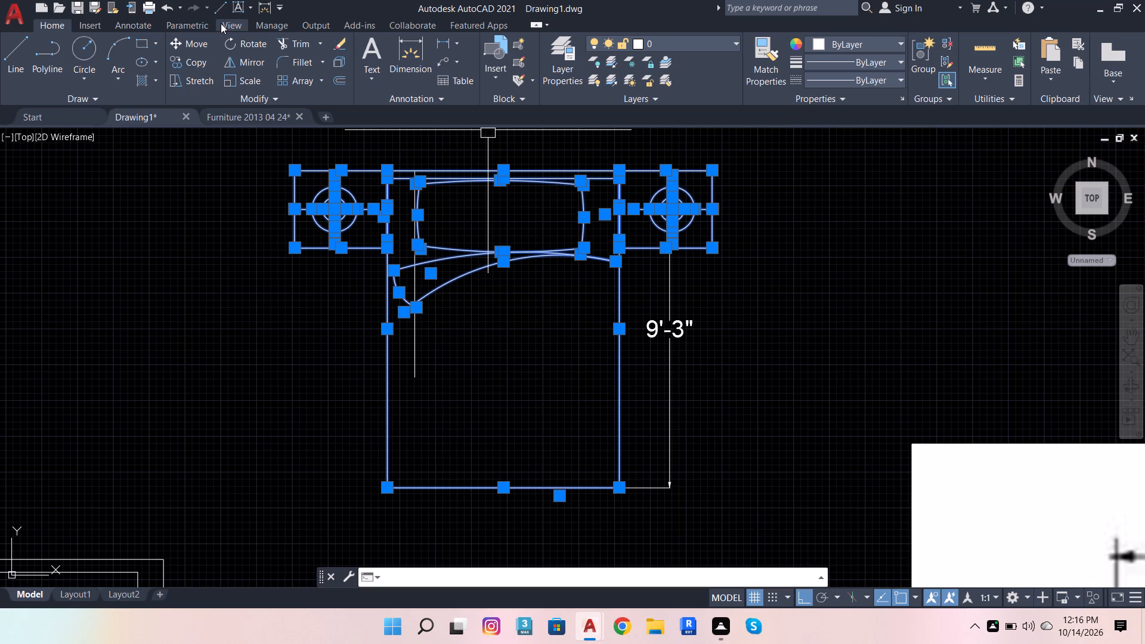
pyautogui.write('BE')
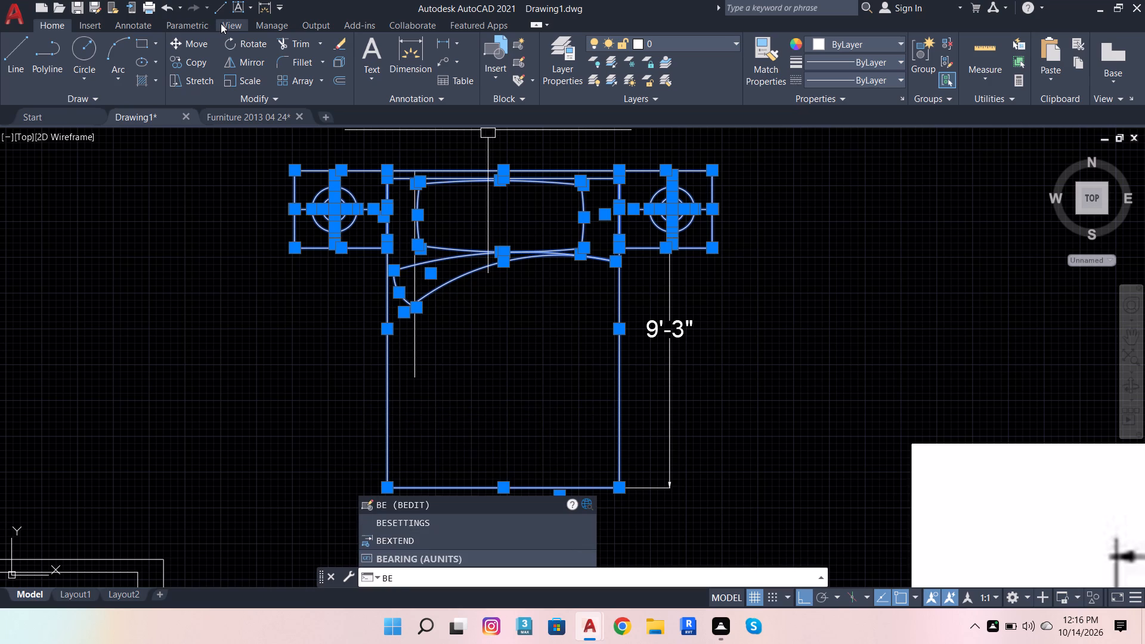
pyautogui.press('BackSpace')
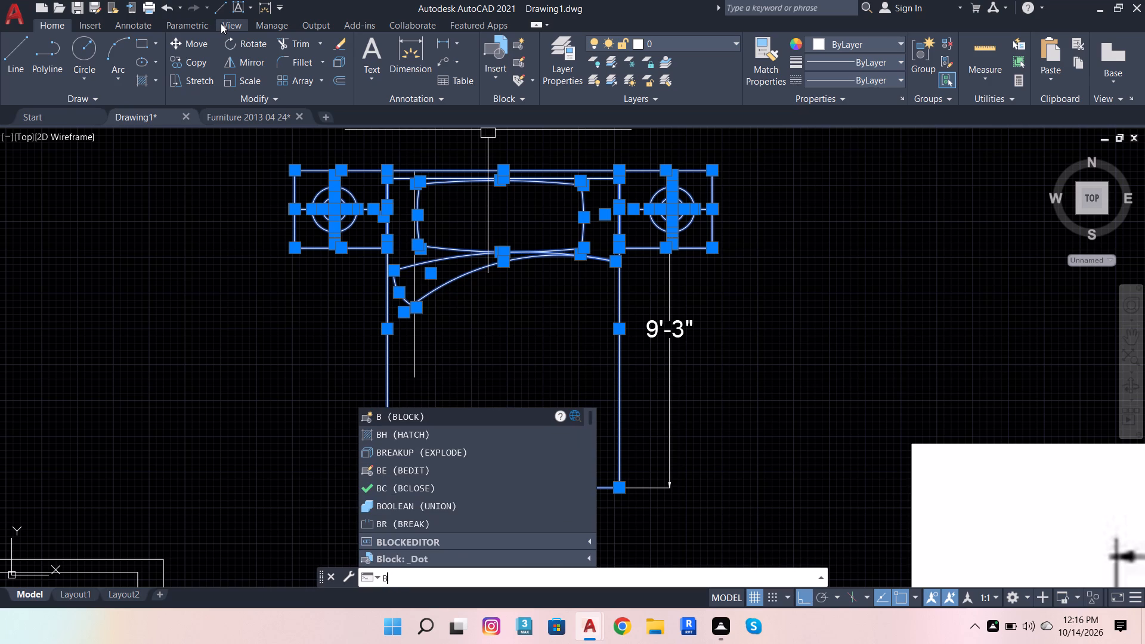
pyautogui.press('BackSpace')
pyautogui.press('d')
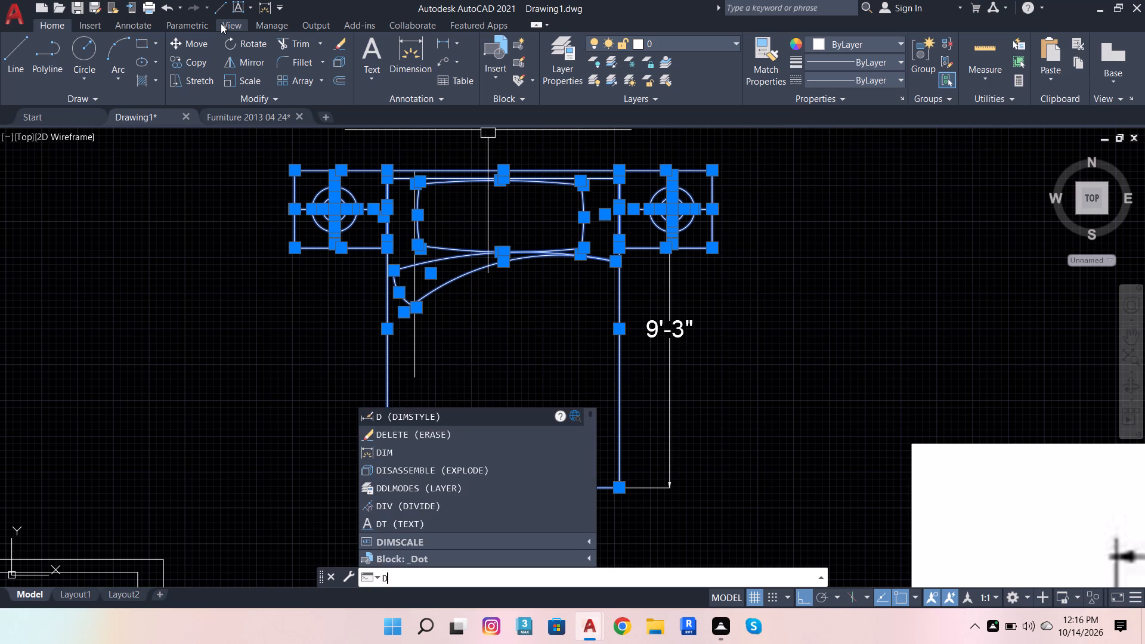
pyautogui.press('BackSpace')
pyautogui.press('b')
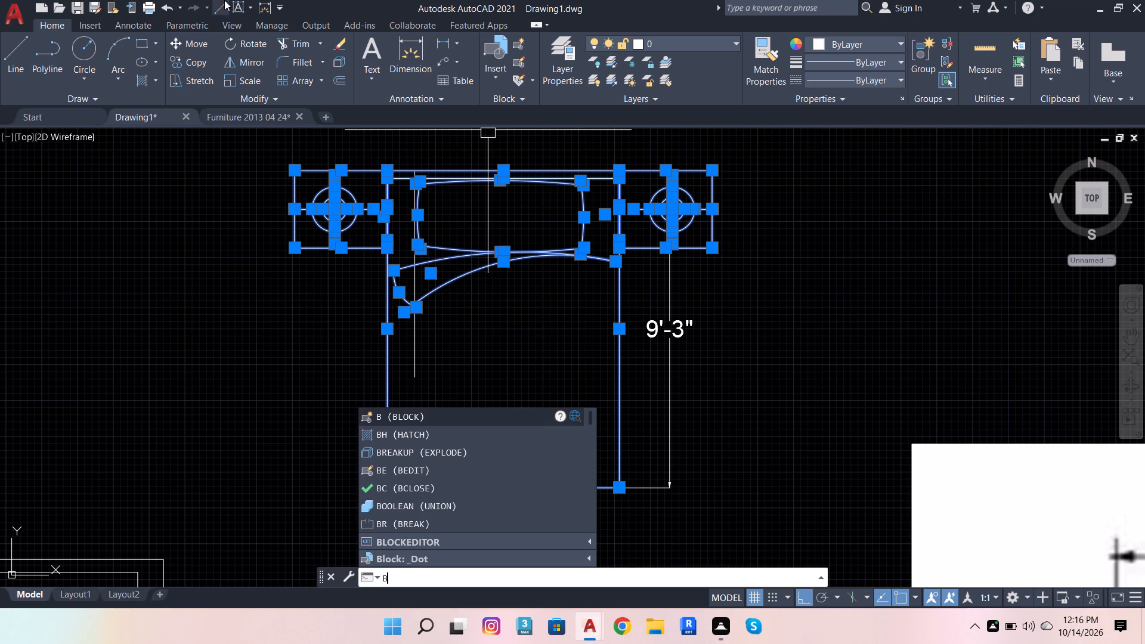
pyautogui.click(449, 420)
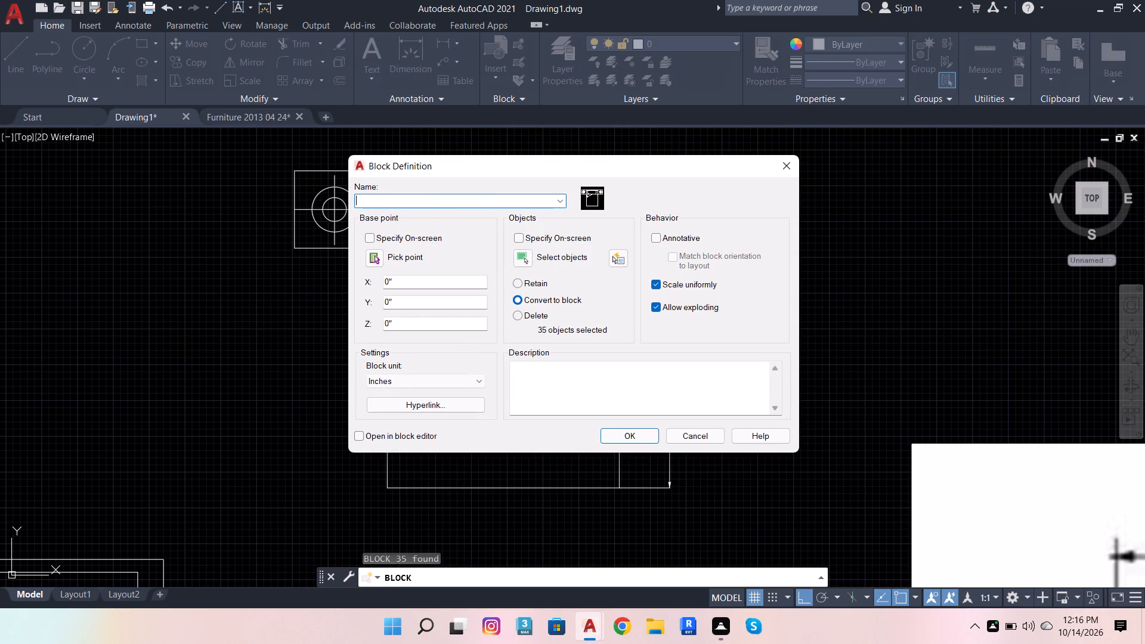
pyautogui.write('CVBNM')
pyautogui.click(635, 440)
# Scale the bed block from the reference line's headboard end so its length matches the 6' line.
pyautogui.click(502, 255)
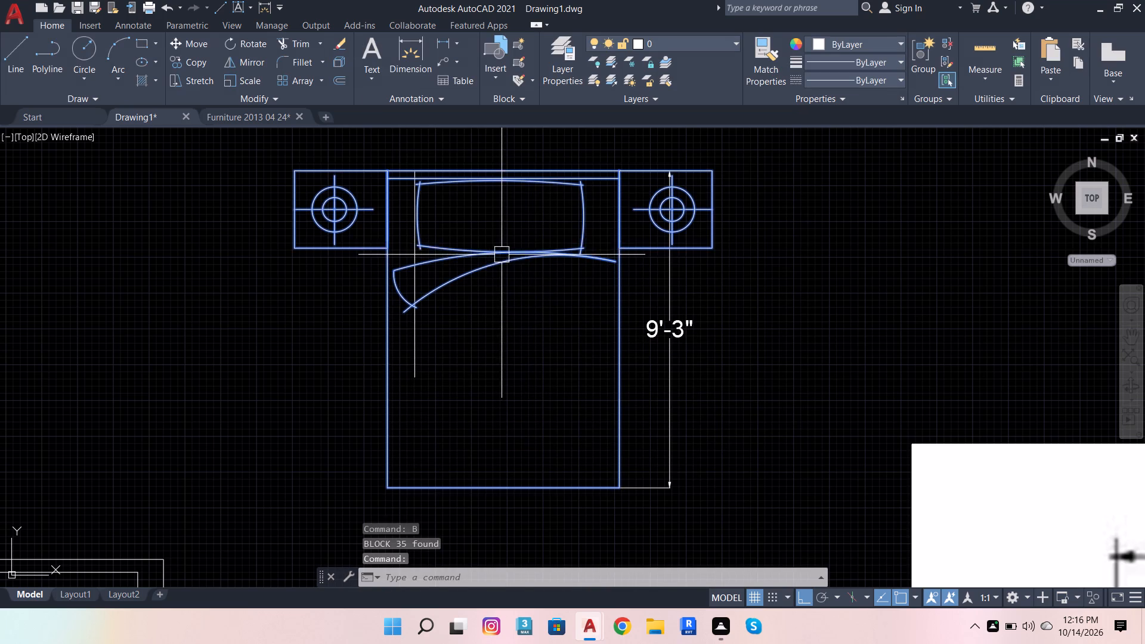
pyautogui.click(243, 79)
pyautogui.click(413, 165)
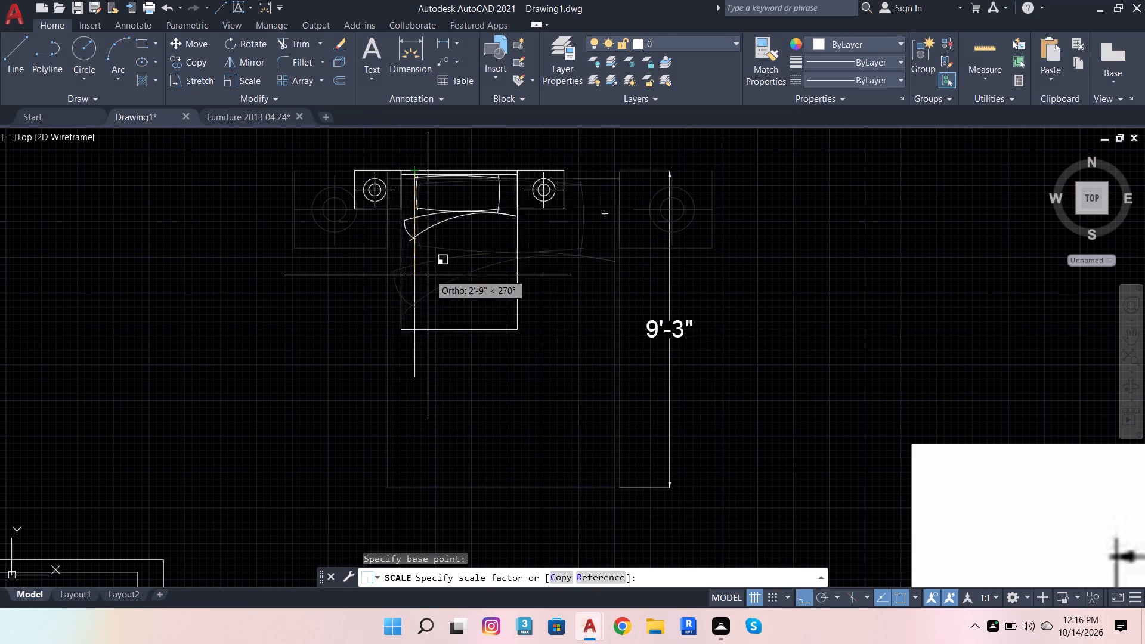
pyautogui.click(436, 307)
# Delete the vertical reference line and the old 9'-3" dimension beside the bed.
pyautogui.click(422, 334)
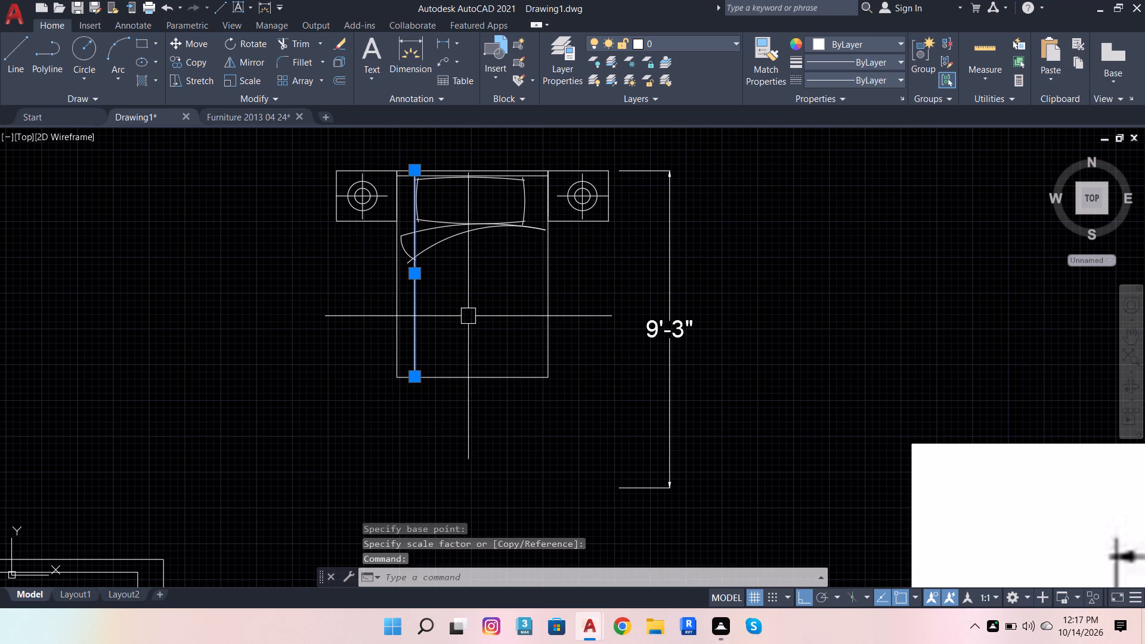
pyautogui.press('Delete')
pyautogui.click(646, 326)
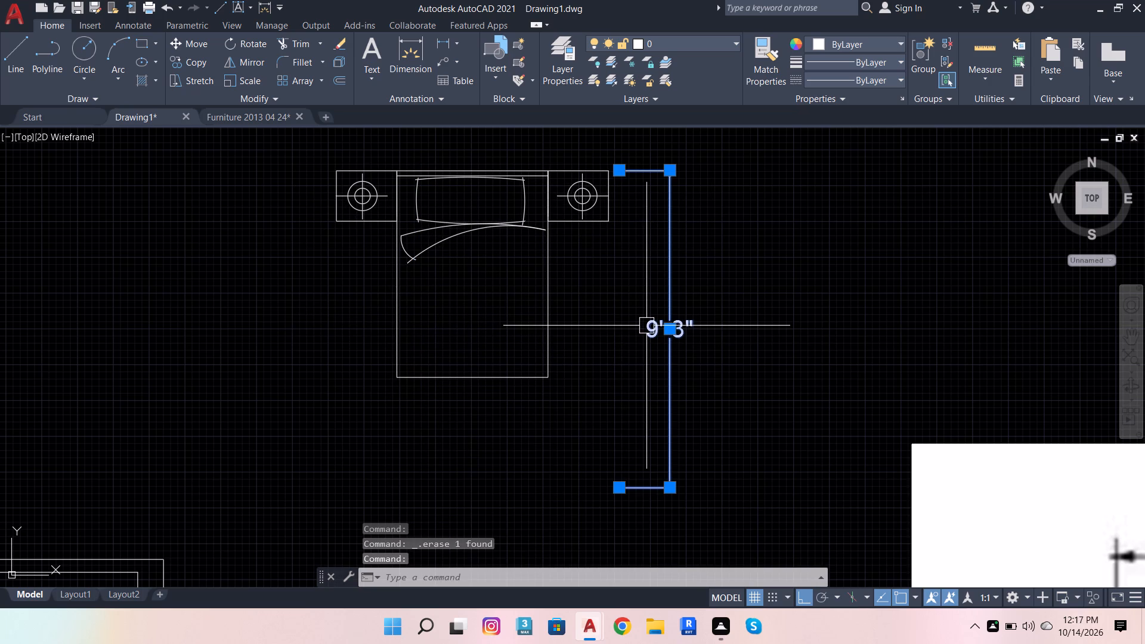
pyautogui.press('Delete')
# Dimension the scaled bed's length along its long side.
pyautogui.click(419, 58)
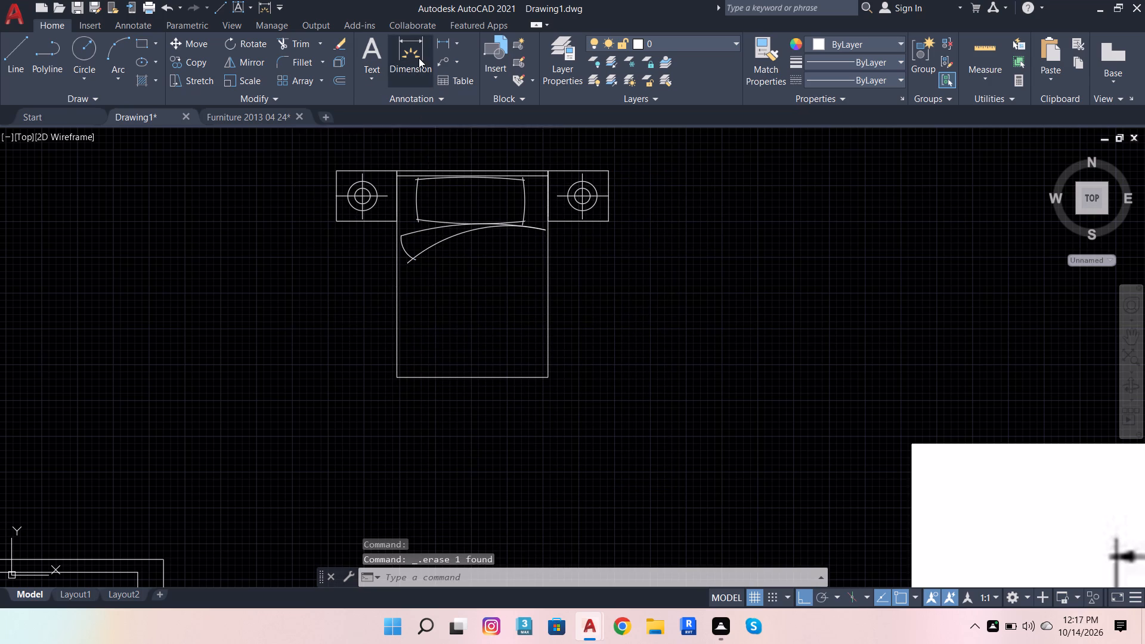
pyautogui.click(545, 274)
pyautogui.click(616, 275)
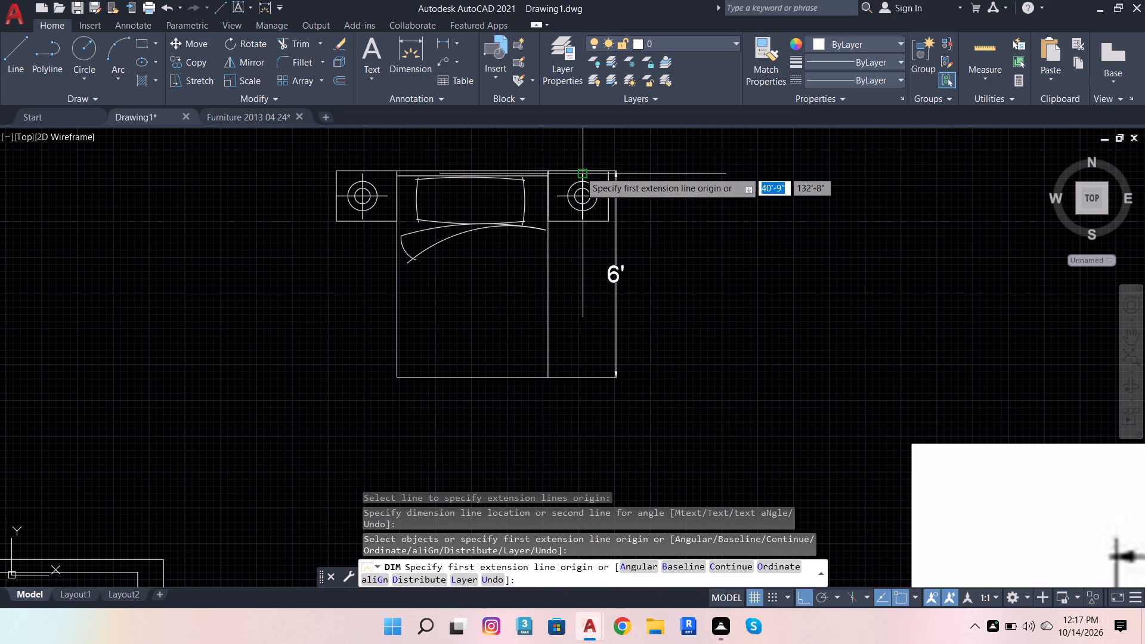
# Measure the width of one side table along its headboard-side edge, without placing a dimension.
pyautogui.scroll(3, 552, 169)
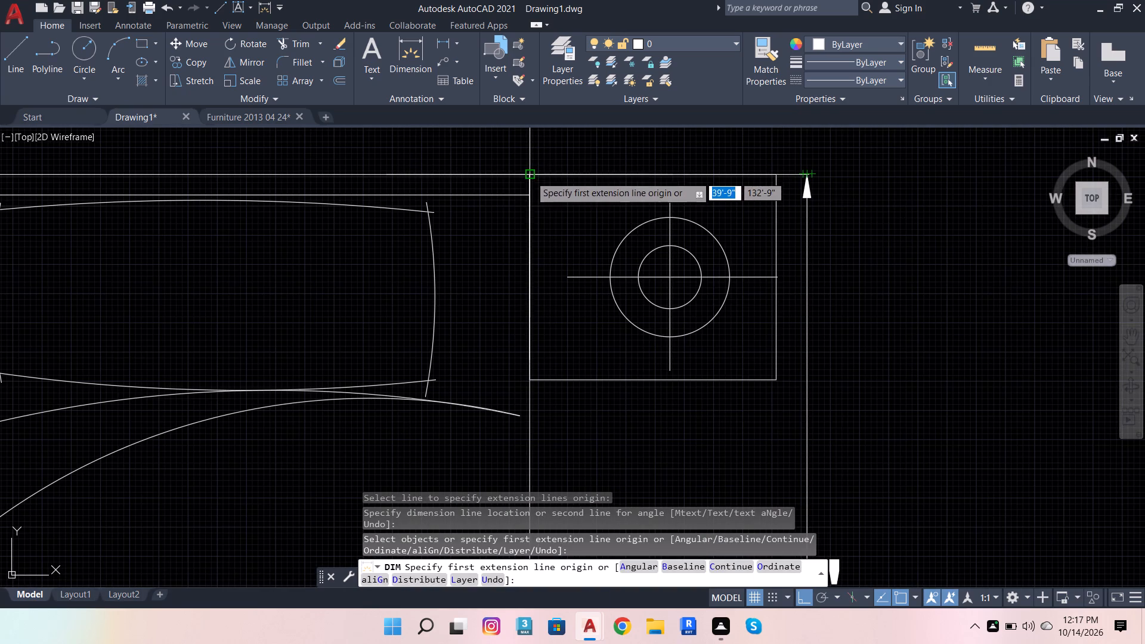
pyautogui.click(530, 175)
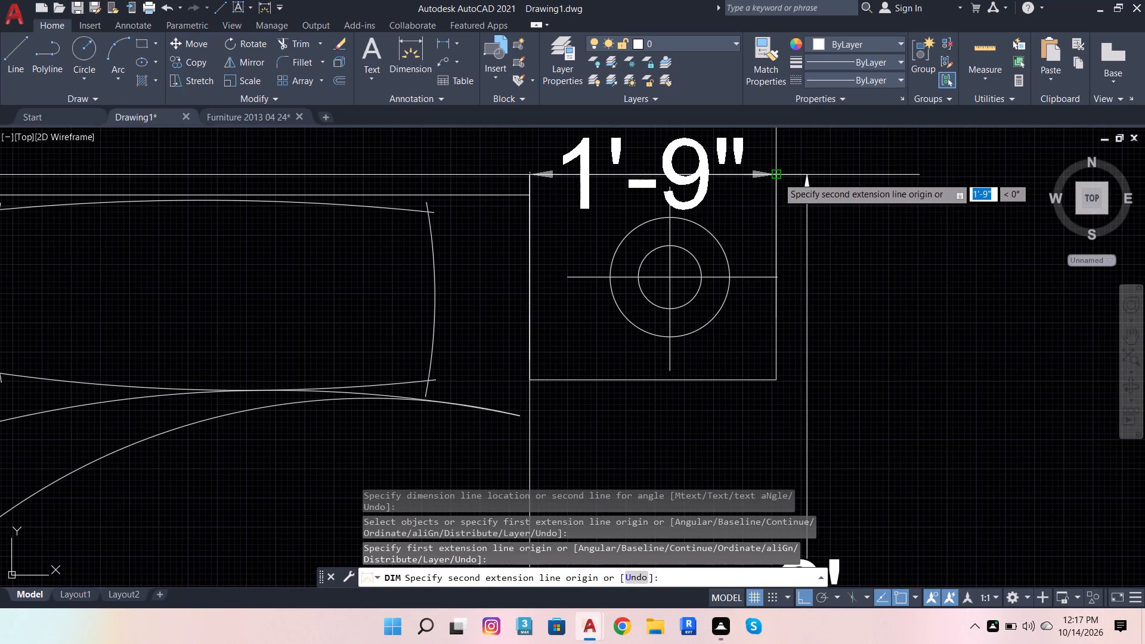
pyautogui.click(778, 177)
pyautogui.scroll(-3, 767, 197)
pyautogui.scroll(1, 766, 178)
pyautogui.press('Escape')
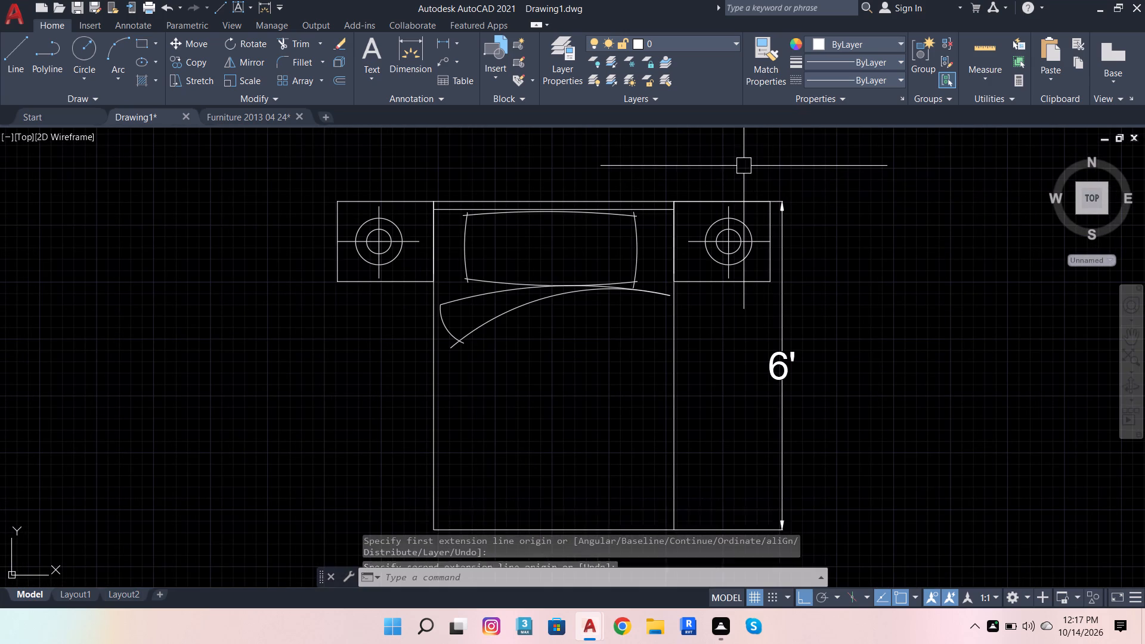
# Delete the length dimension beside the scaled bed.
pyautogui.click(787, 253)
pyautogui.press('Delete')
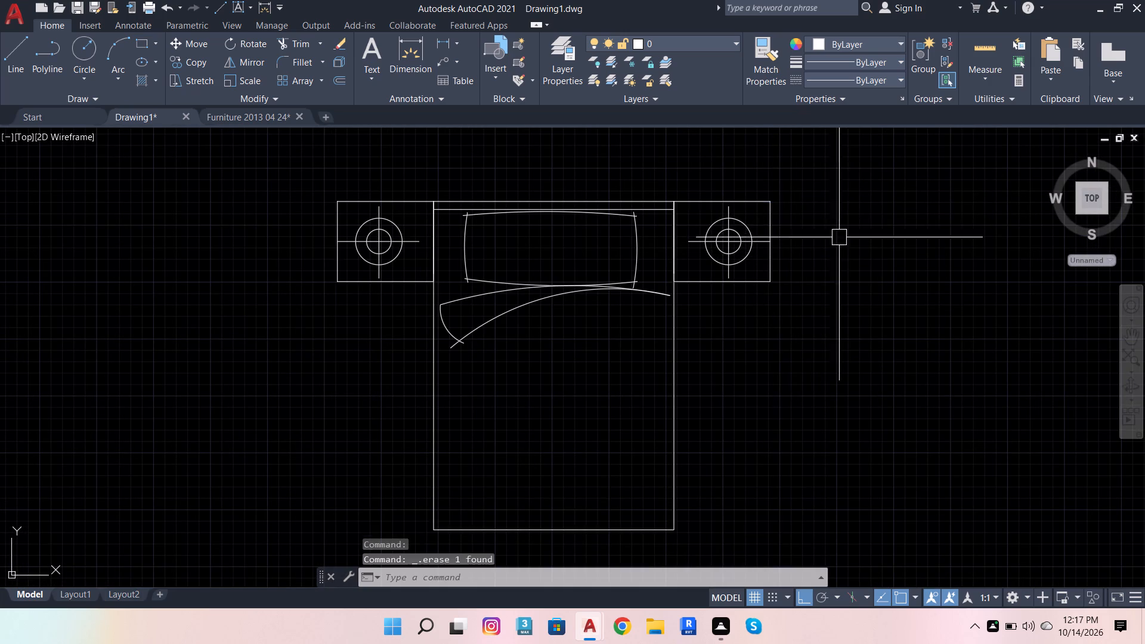
# Rotate the bed block 270° about its outer headboard-side corner so the headboard faces east.
pyautogui.scroll(-7, 837, 245)
pyautogui.scroll(2, 834, 250)
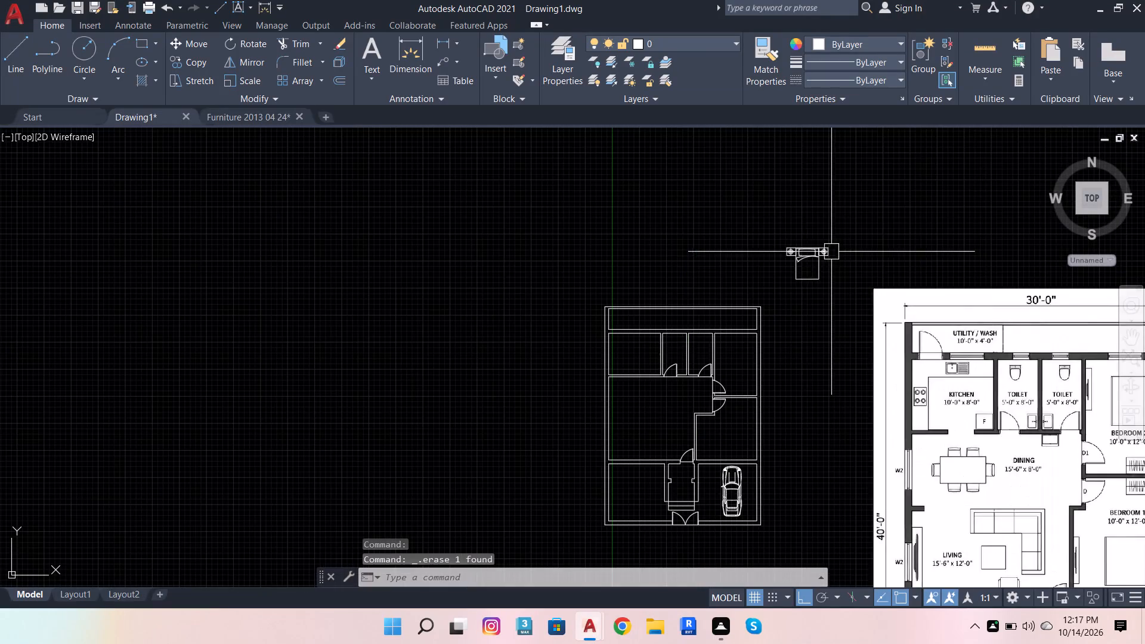
pyautogui.click(778, 216)
pyautogui.click(842, 305)
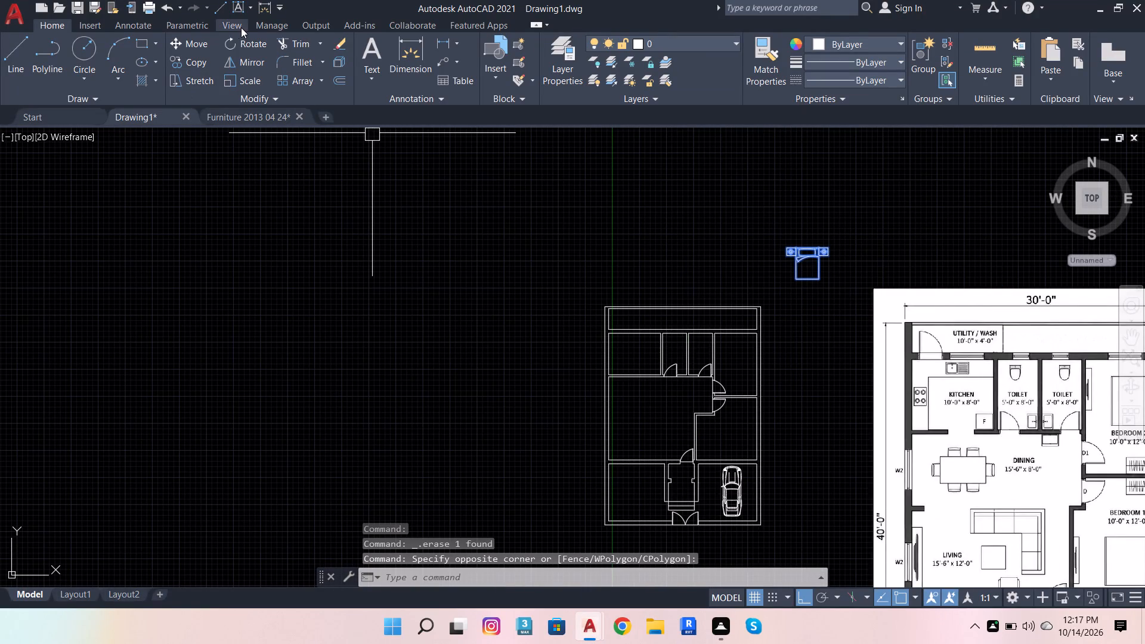
pyautogui.click(246, 37)
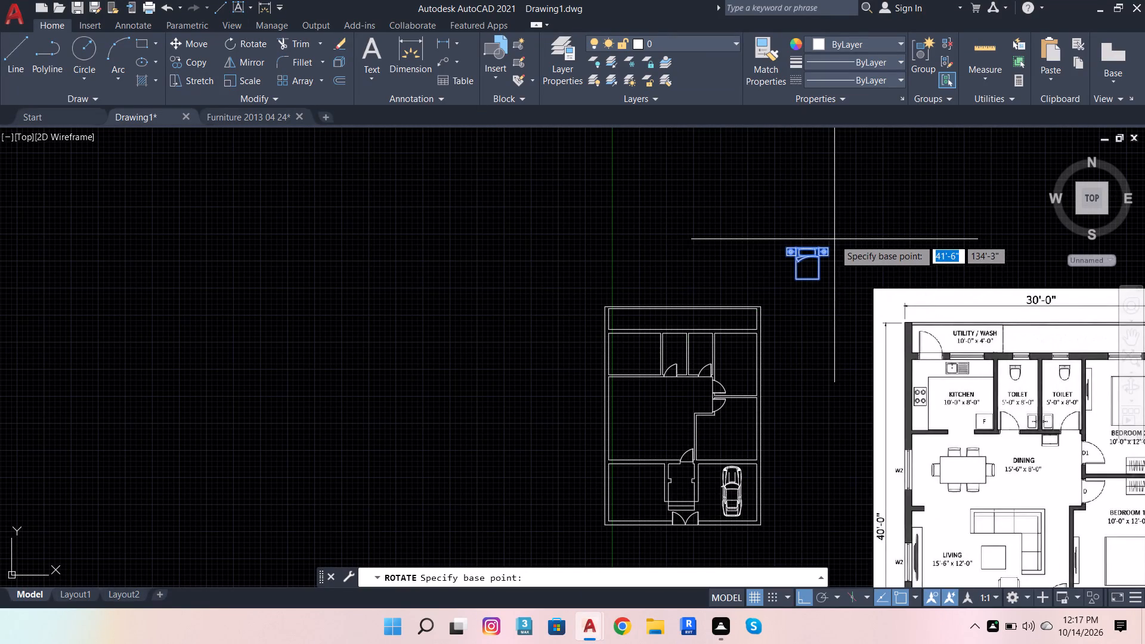
pyautogui.click(830, 253)
pyautogui.click(818, 315)
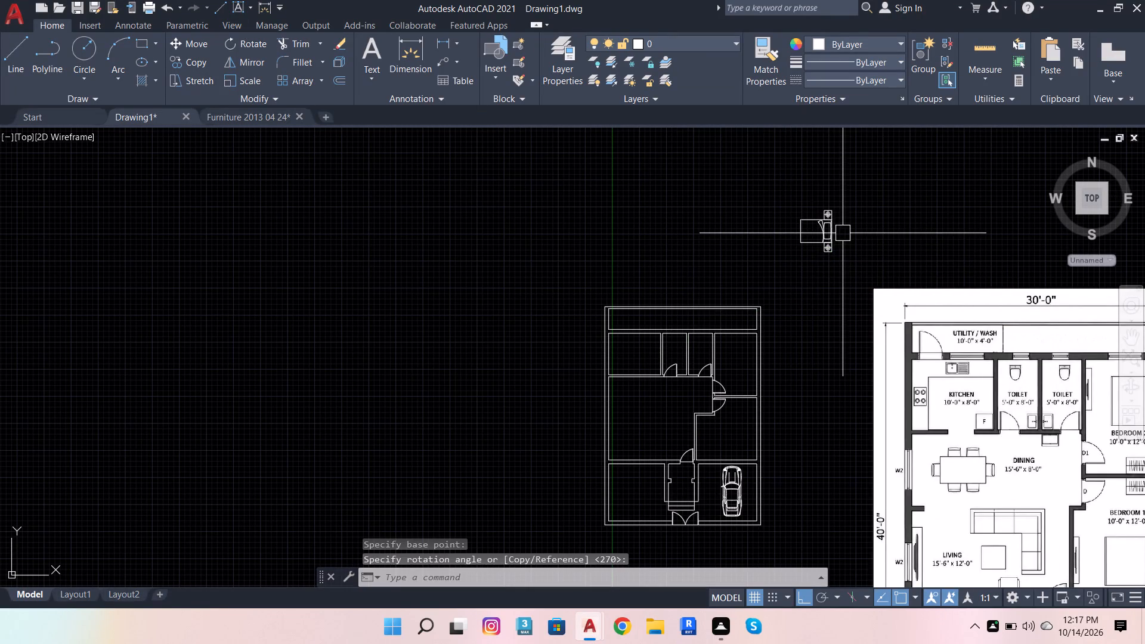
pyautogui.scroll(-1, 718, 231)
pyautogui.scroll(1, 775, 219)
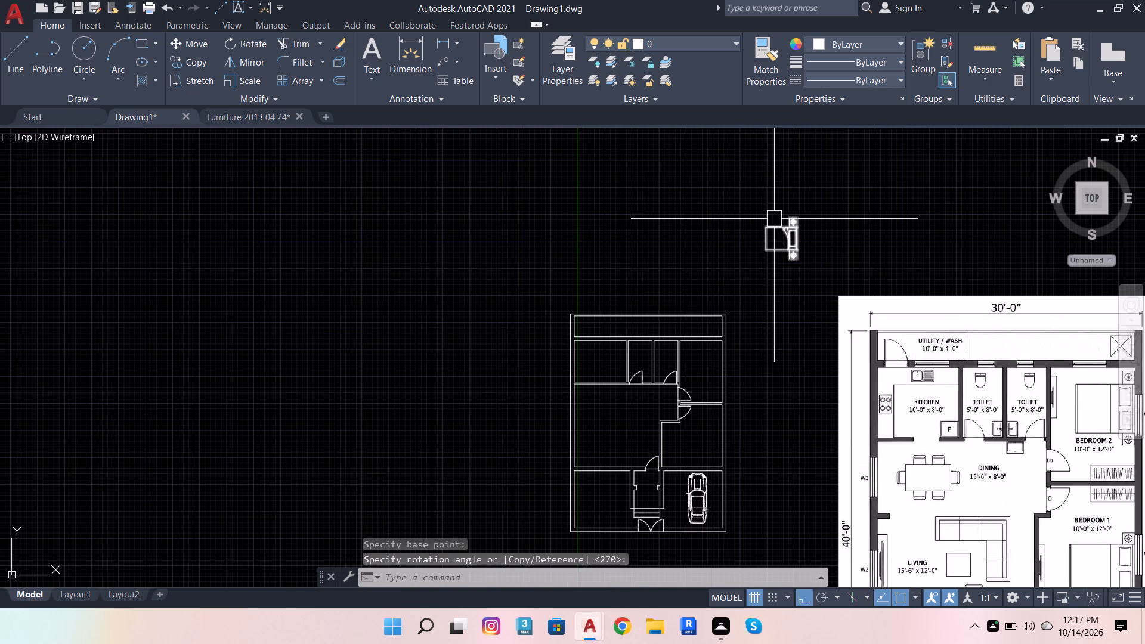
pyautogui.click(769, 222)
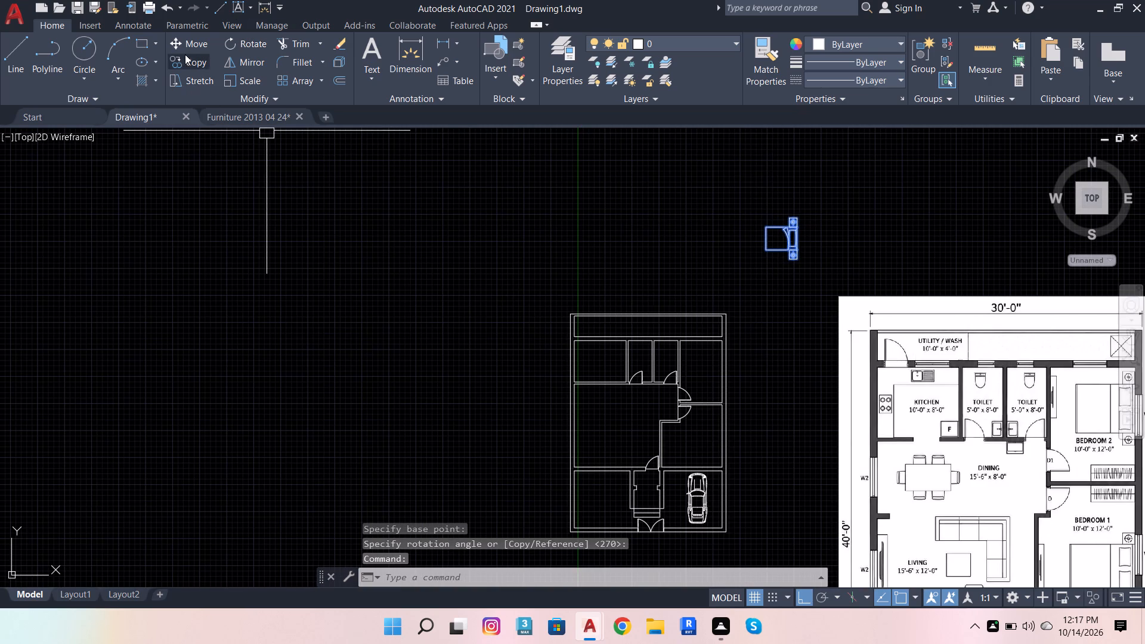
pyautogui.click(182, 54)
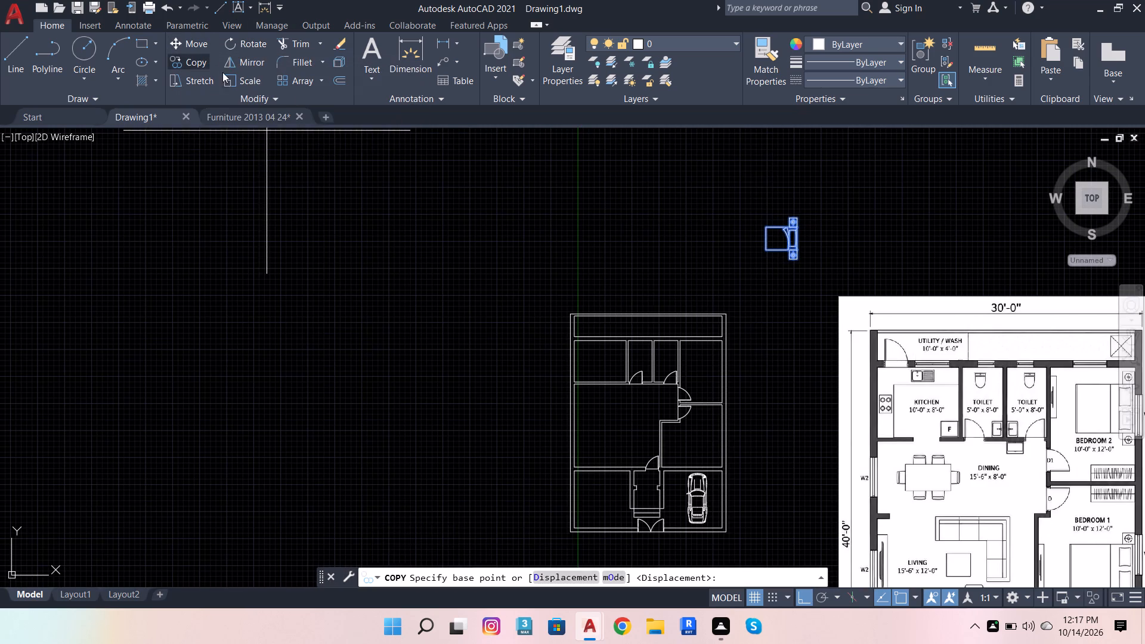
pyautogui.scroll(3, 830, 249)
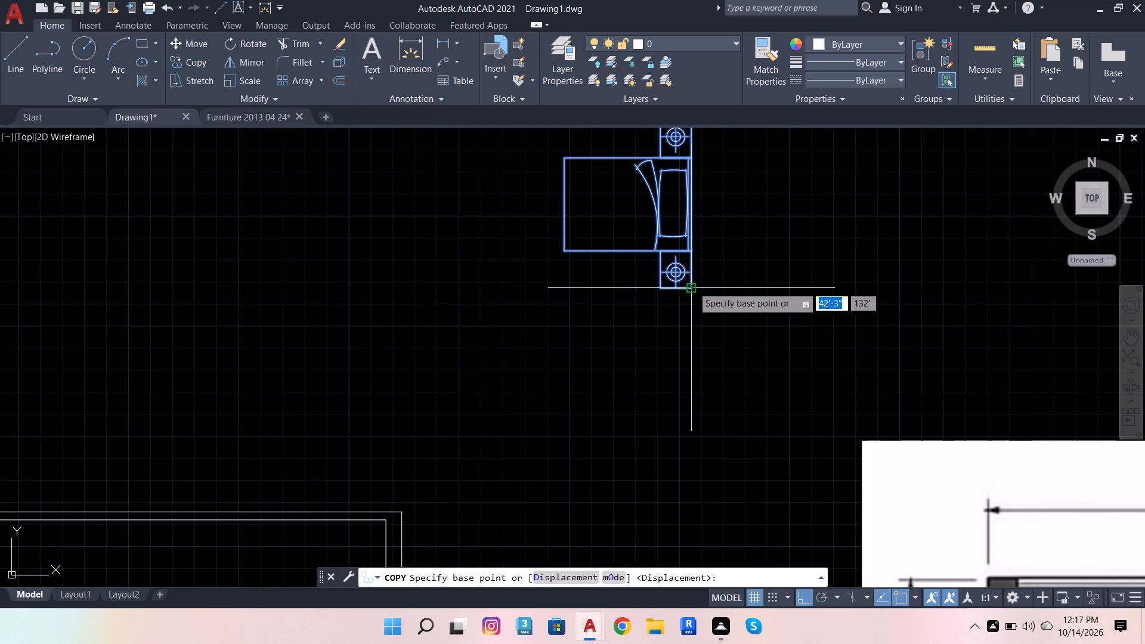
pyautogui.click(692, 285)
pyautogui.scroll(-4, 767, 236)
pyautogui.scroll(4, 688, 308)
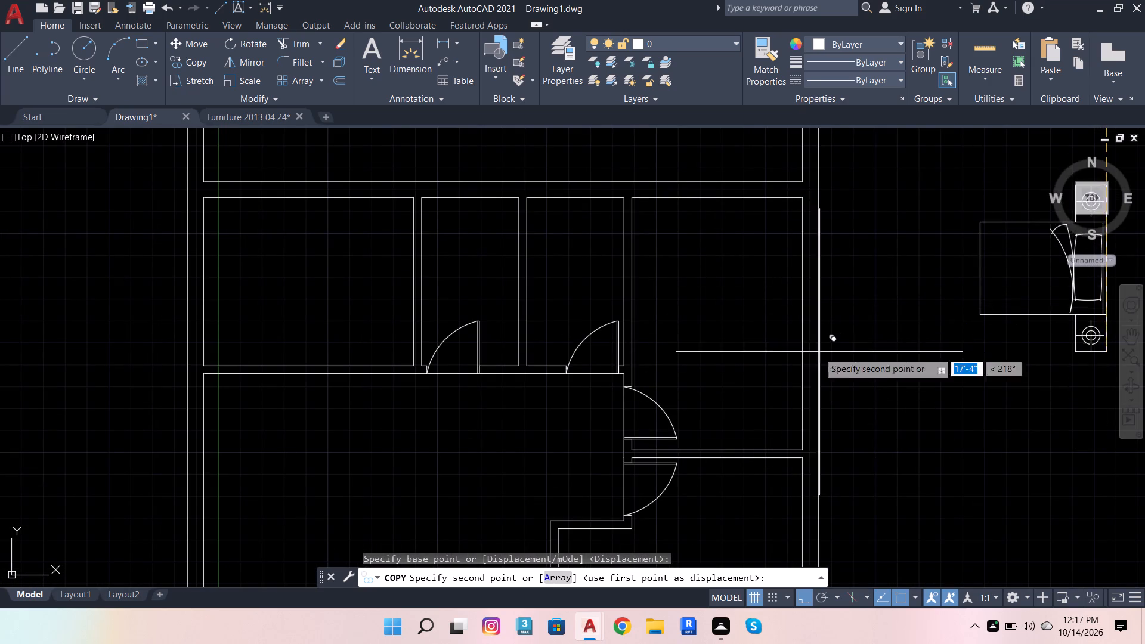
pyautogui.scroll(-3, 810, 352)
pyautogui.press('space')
# Copy the rotated bed block from its outer headboard-side north corner to the north-east inside corners of Bedroom 2 and Bedroom 1.
pyautogui.click(888, 220)
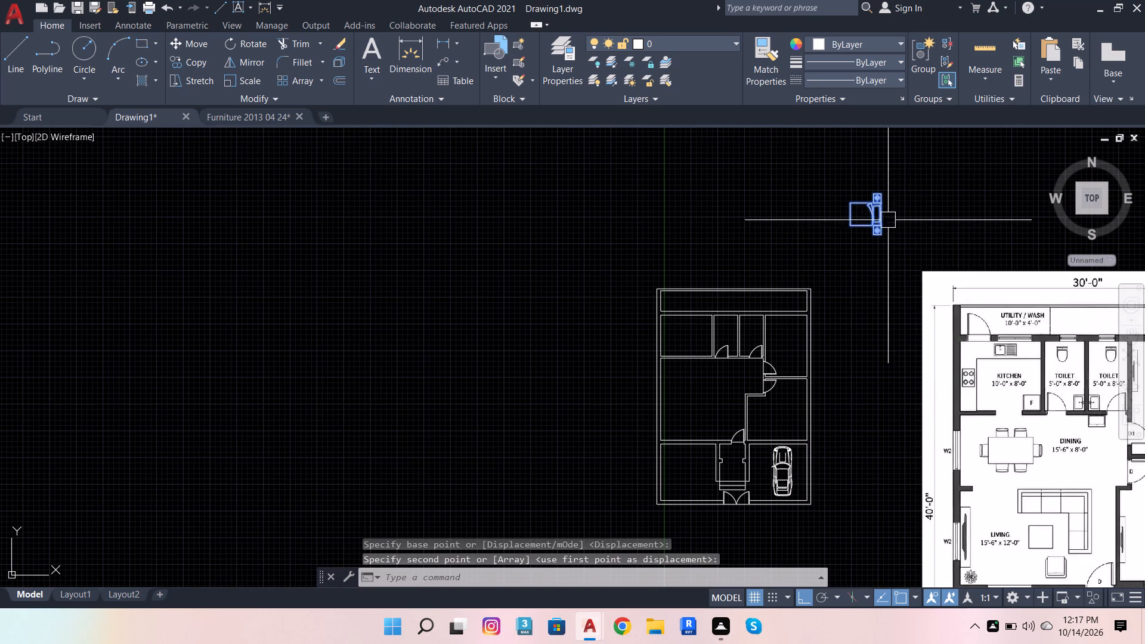
pyautogui.click(170, 65)
pyautogui.scroll(3, 909, 165)
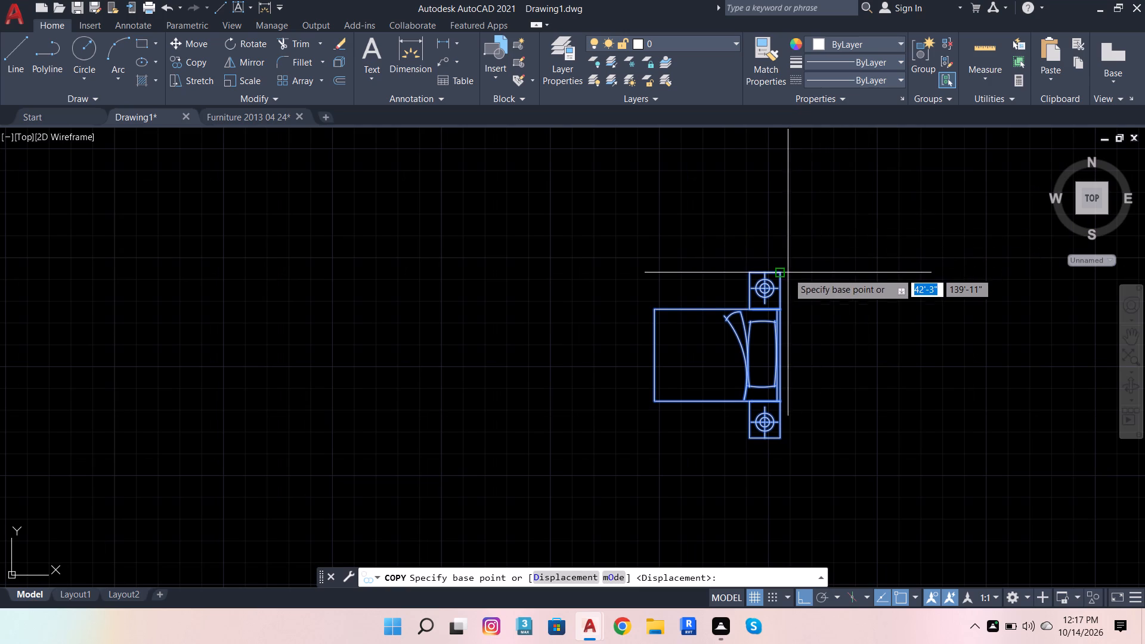
pyautogui.click(779, 273)
pyautogui.scroll(-1, 826, 272)
pyautogui.scroll(-3, 763, 301)
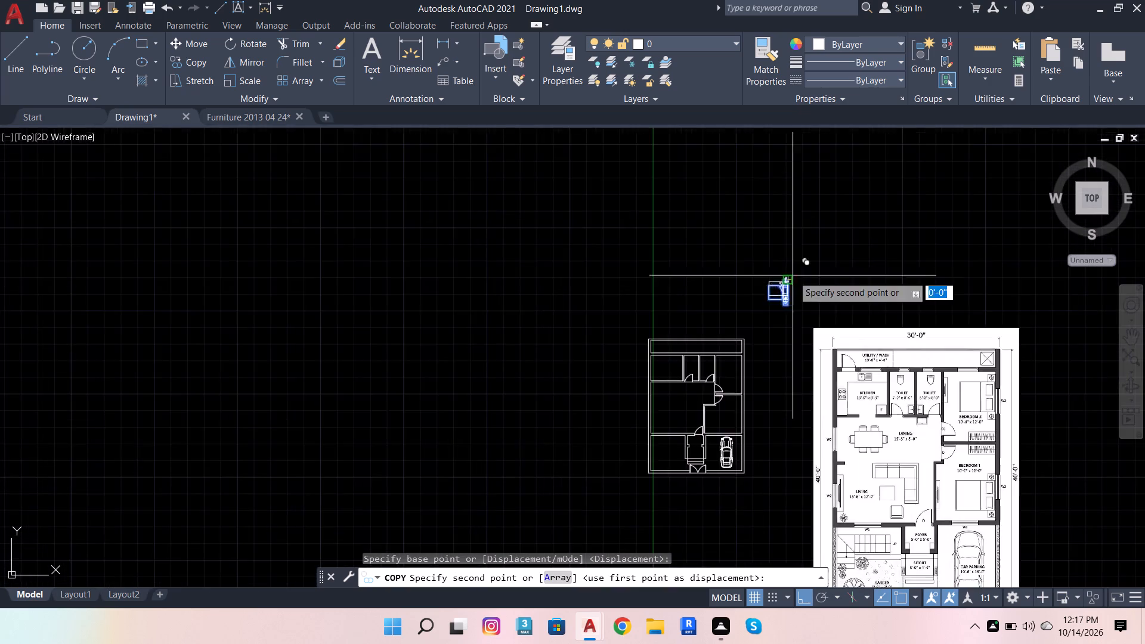
pyautogui.scroll(4, 762, 335)
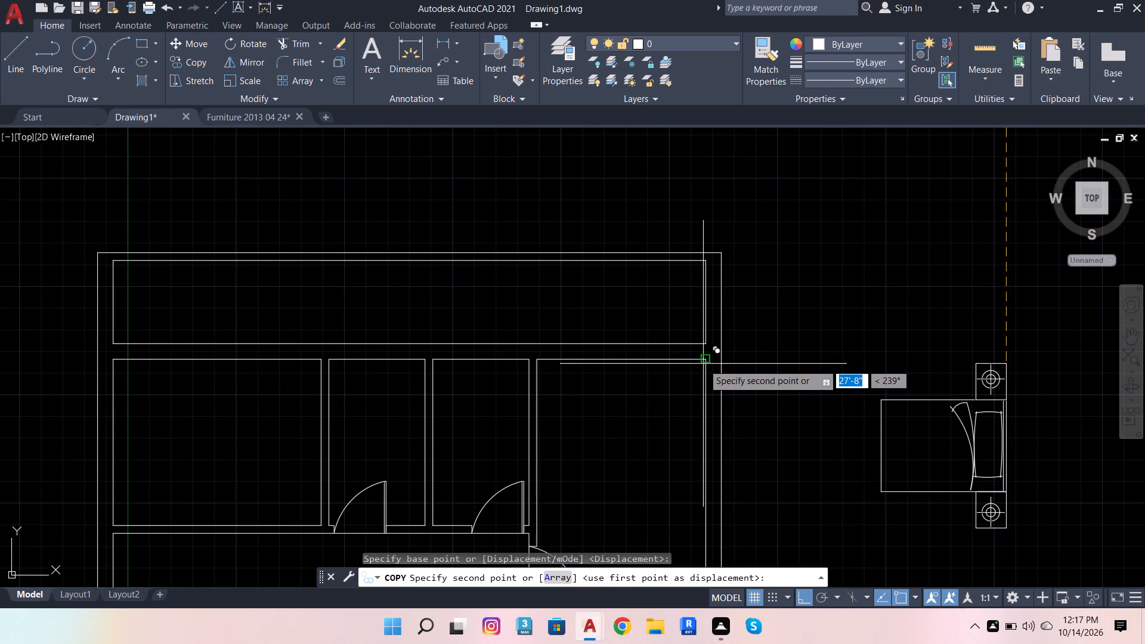
pyautogui.click(705, 364)
pyautogui.scroll(-4, 784, 317)
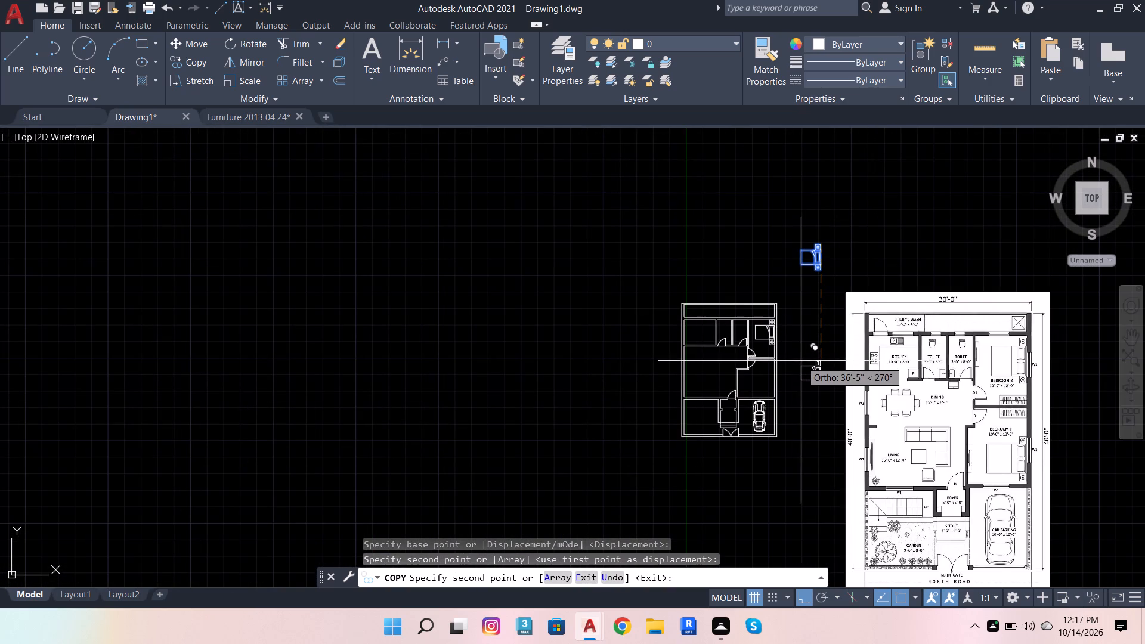
pyautogui.scroll(4, 781, 397)
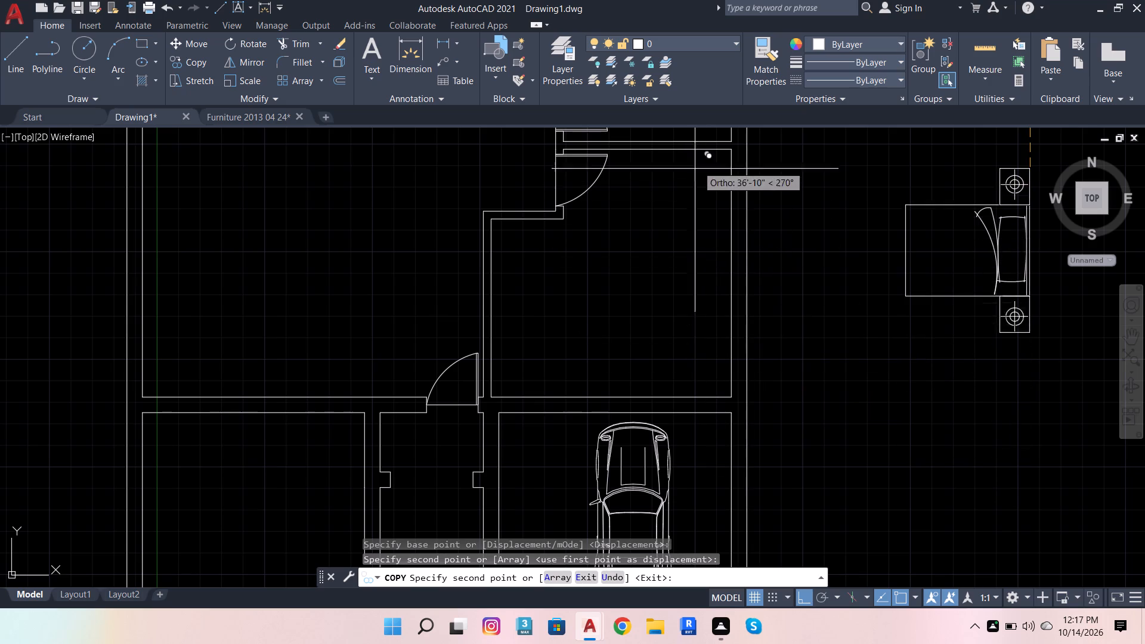
pyautogui.click(720, 153)
pyautogui.press('space')
# Move the Bedroom 1 bed south along the east wall so its side table meets the room's south-east inside corner.
pyautogui.click(713, 239)
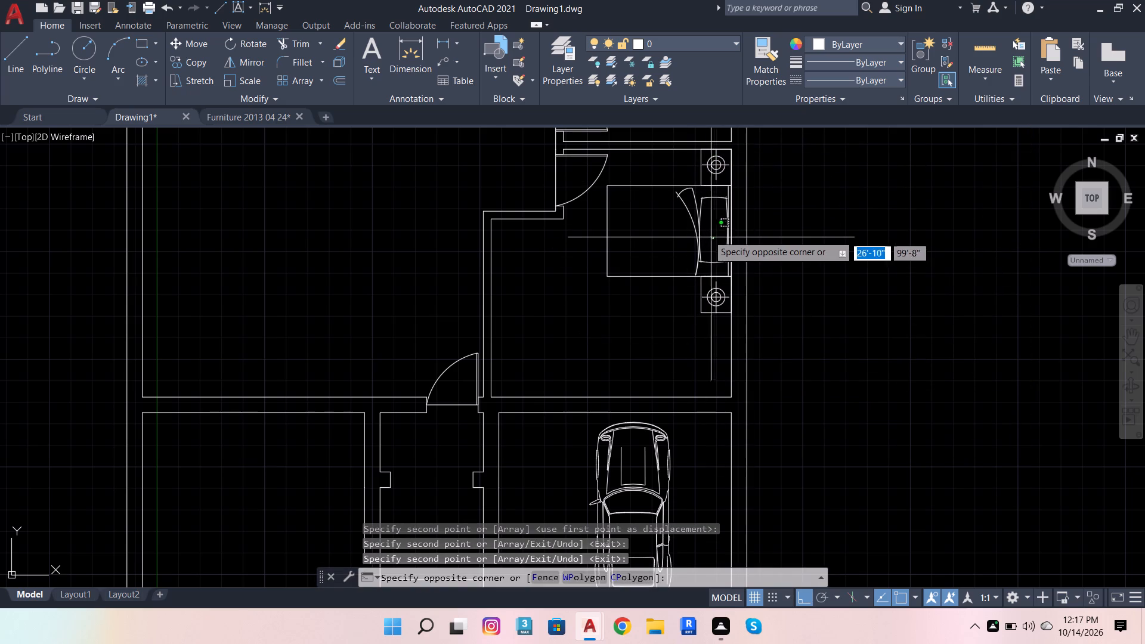
pyautogui.click(653, 276)
pyautogui.write('M')
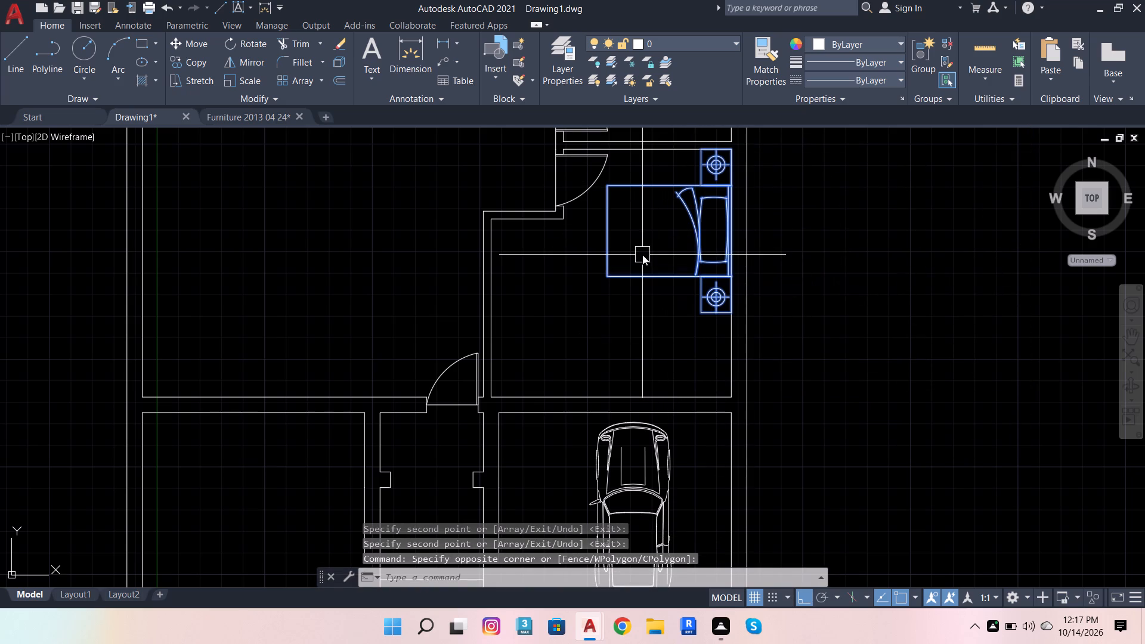
pyautogui.press('space')
pyautogui.click(731, 312)
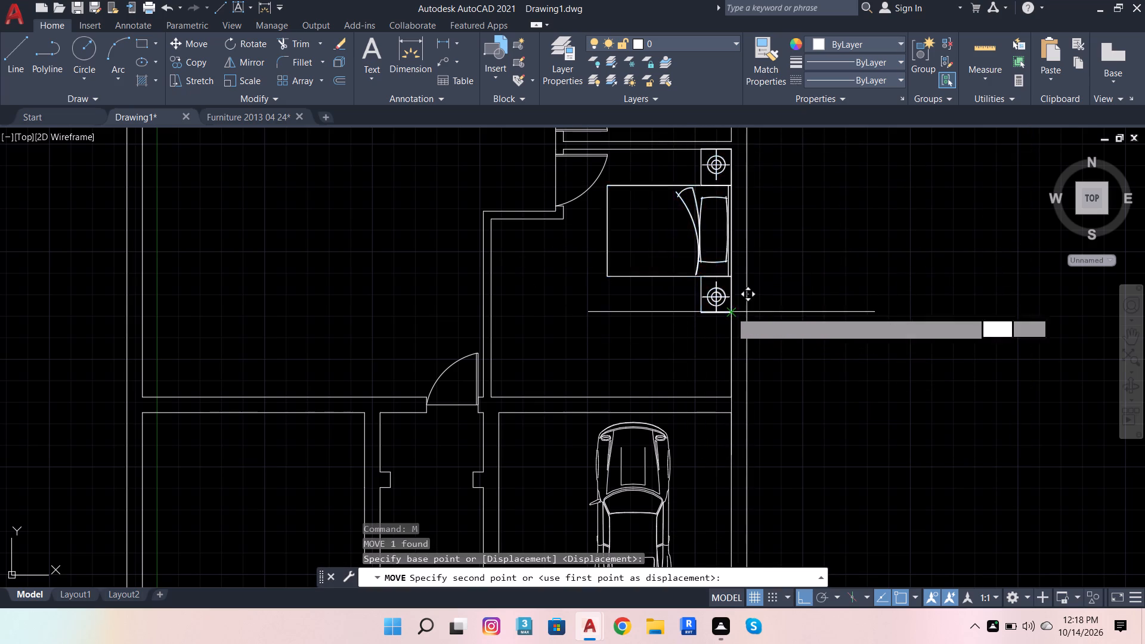
pyautogui.click(726, 392)
pyautogui.scroll(-3, 715, 341)
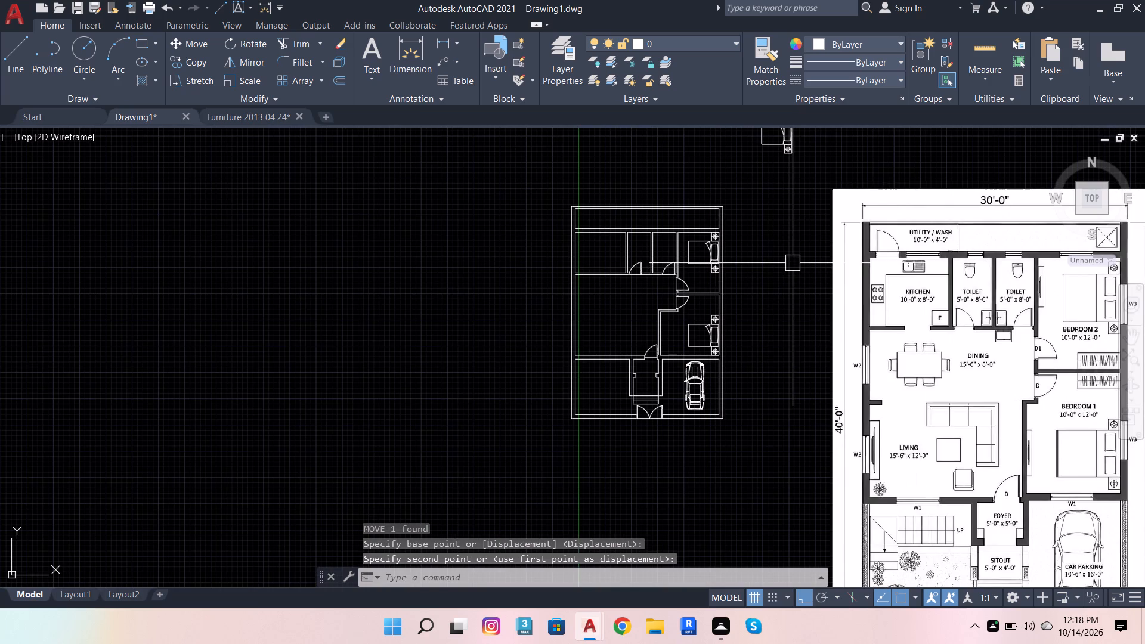
pyautogui.press('Escape')
pyautogui.press('Escape')
pyautogui.press('Escape')
pyautogui.press('Escape')
pyautogui.press('Escape')
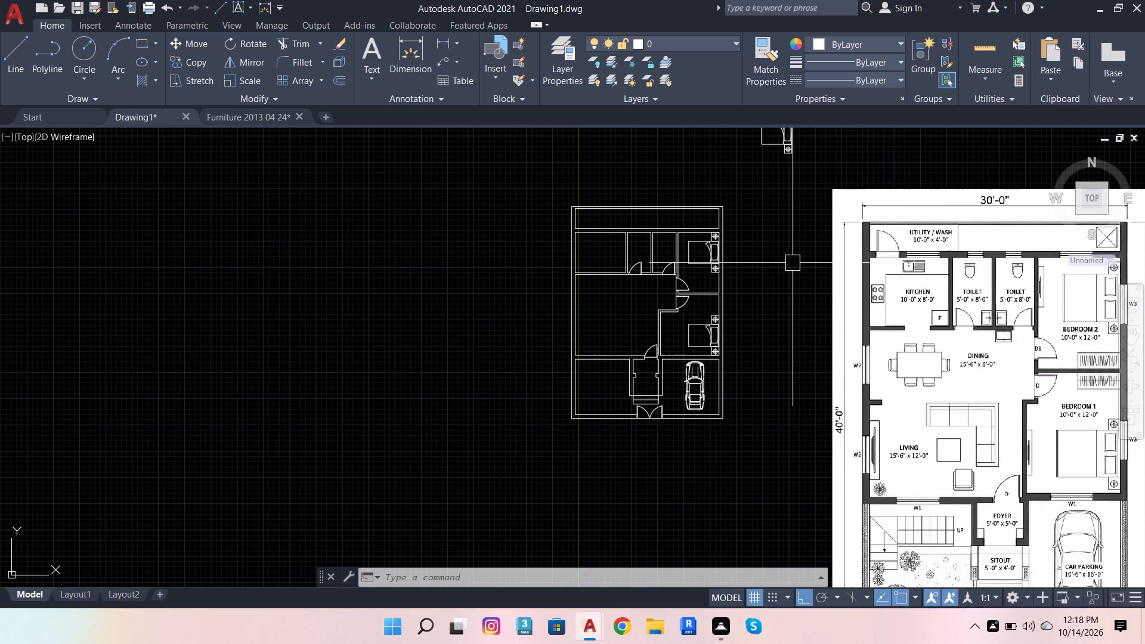
# Extend both side lines of the sitout steps south to the outer line of the front boundary wall.
pyautogui.scroll(2, 591, 436)
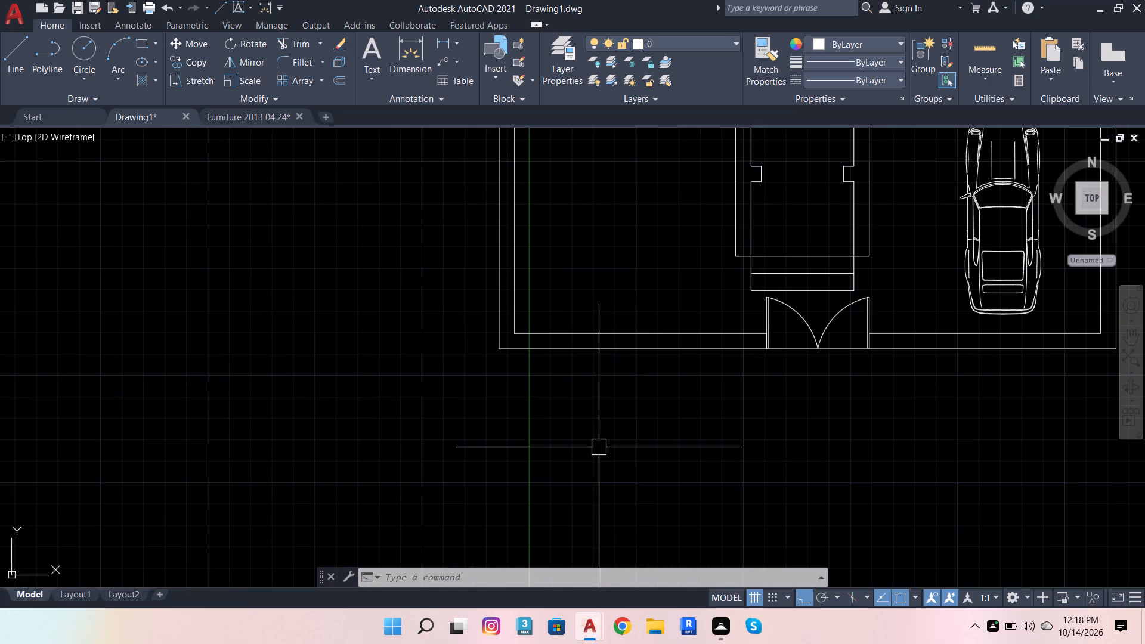
pyautogui.scroll(1, 599, 447)
pyautogui.scroll(2, 996, 108)
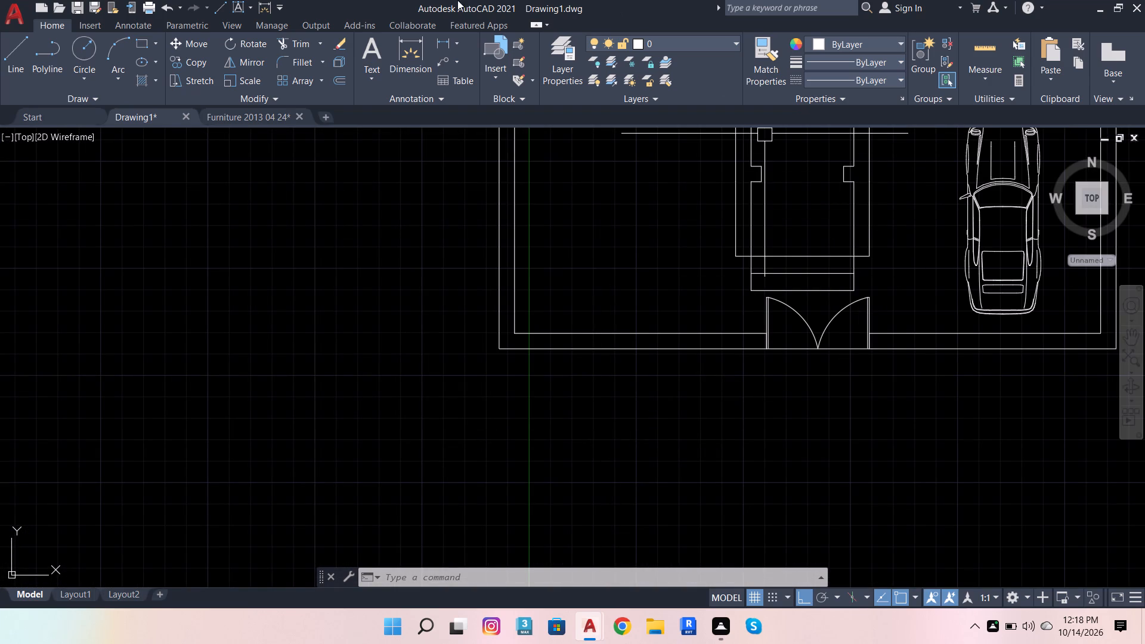
pyautogui.click(289, 42)
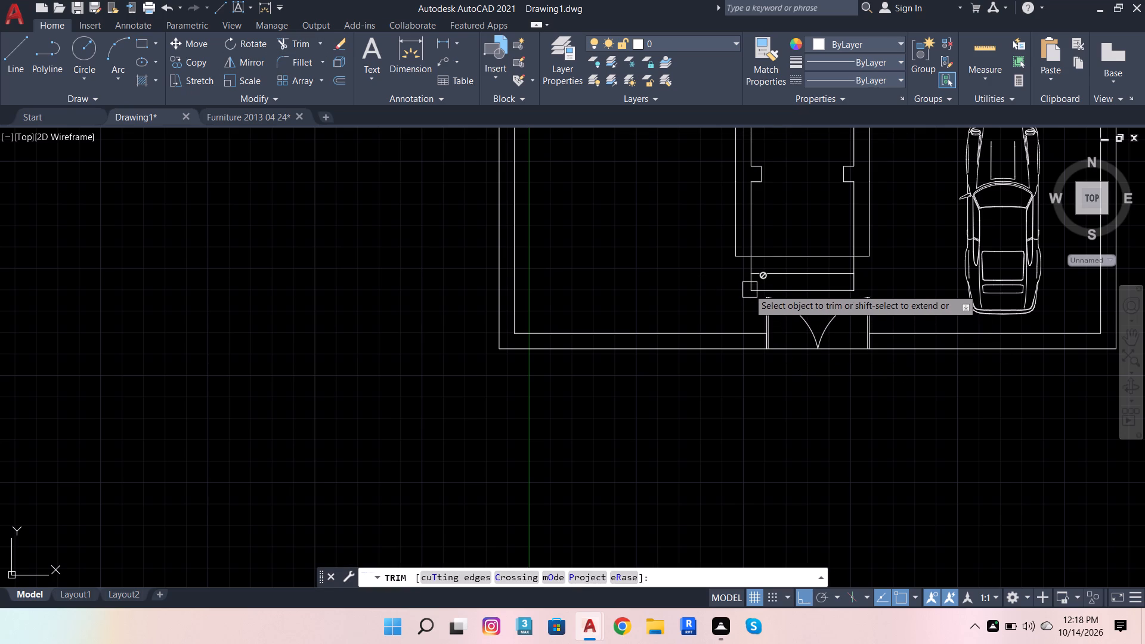
pyautogui.keyDown('shift'); pyautogui.click(755, 231); pyautogui.keyUp('shift')
pyautogui.keyDown('shift'); pyautogui.click(755, 236); pyautogui.keyUp('shift')
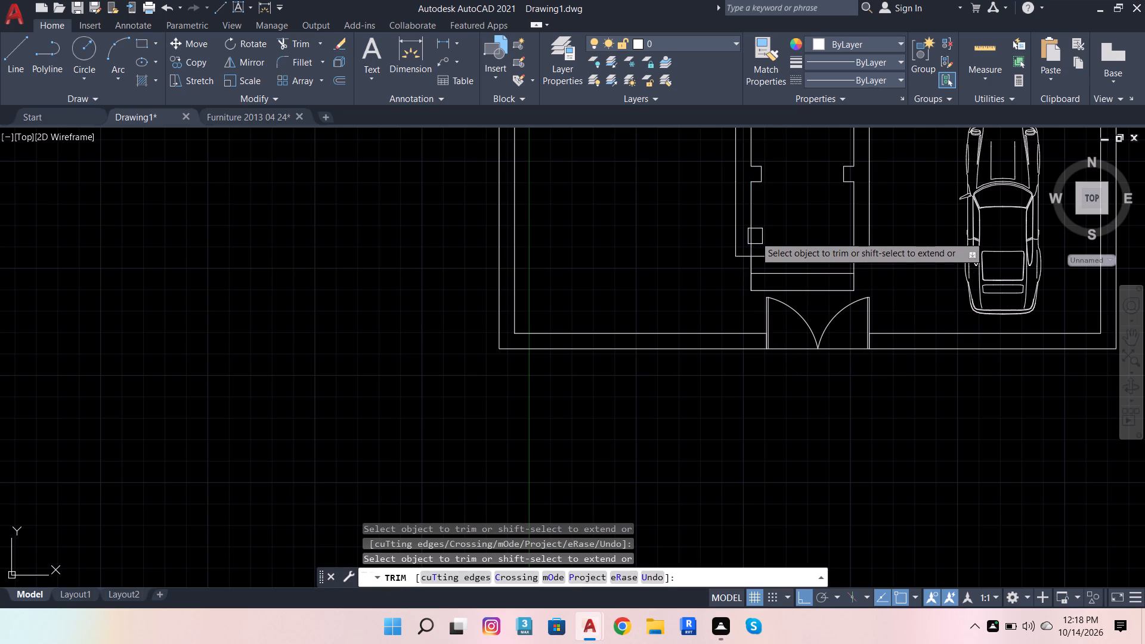
pyautogui.keyDown('shift'); pyautogui.click(756, 243); pyautogui.keyUp('shift')
pyautogui.keyDown('shift'); pyautogui.click(750, 314); pyautogui.keyUp('shift')
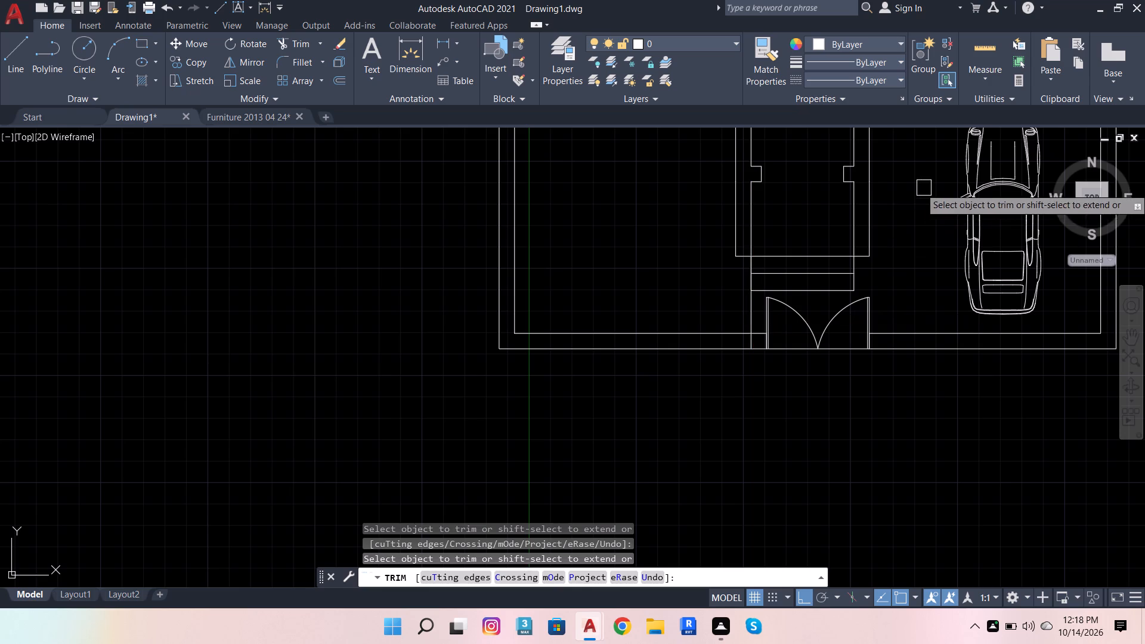
pyautogui.keyDown('shift'); pyautogui.click(850, 224); pyautogui.keyUp('shift')
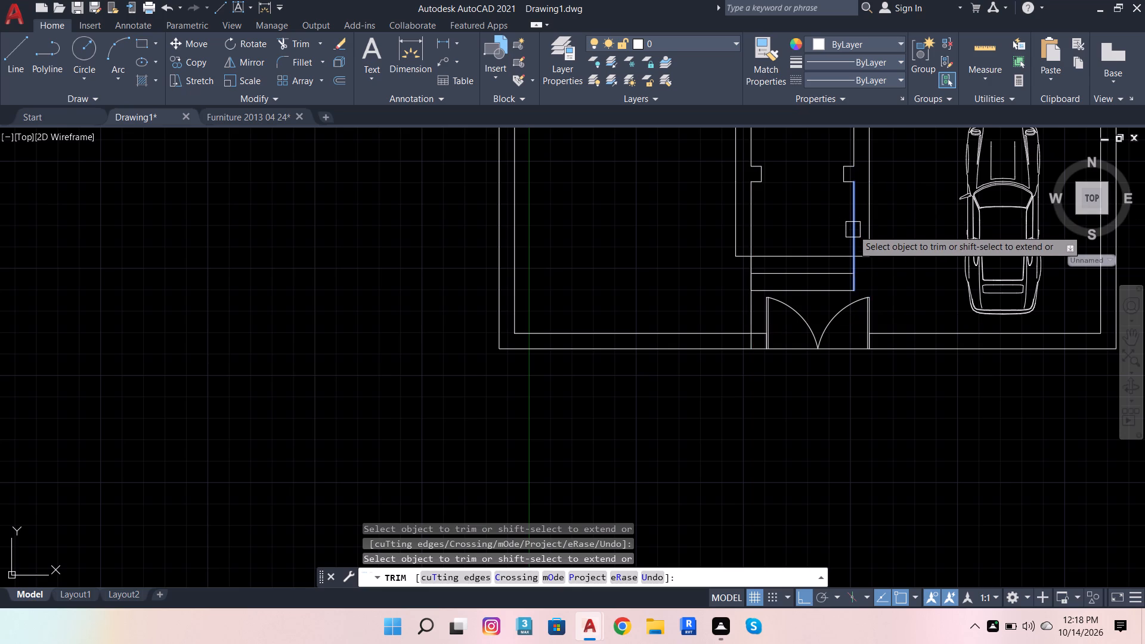
pyautogui.keyDown('shift'); pyautogui.click(850, 235); pyautogui.keyUp('shift')
pyautogui.keyDown('shift'); pyautogui.click(847, 252); pyautogui.keyUp('shift')
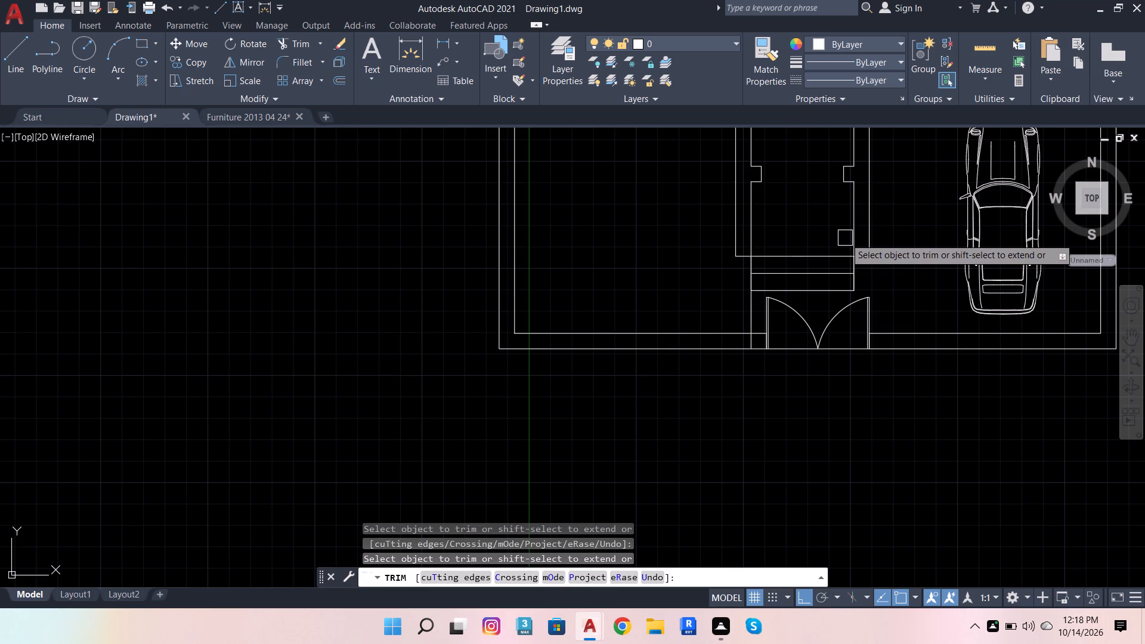
pyautogui.keyDown('shift'); pyautogui.click(849, 234); pyautogui.keyUp('shift')
pyautogui.keyDown('shift'); pyautogui.click(850, 235); pyautogui.keyUp('shift')
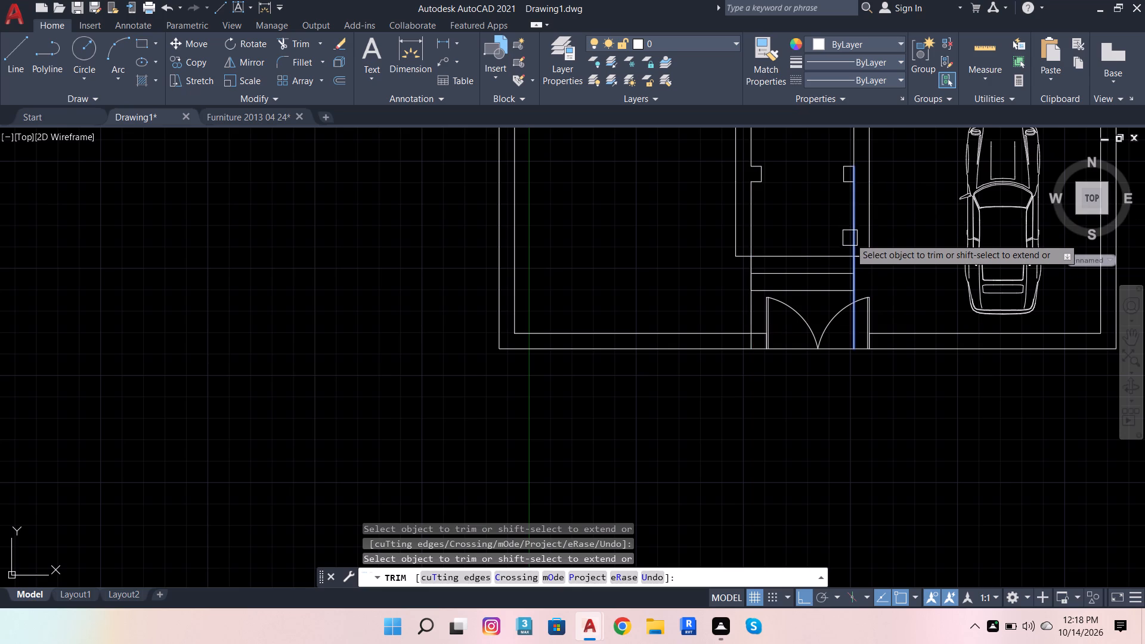
pyautogui.keyDown('shift'); pyautogui.click(850, 238); pyautogui.keyUp('shift')
# Extend the inner and outer boundary wall lines east of the gate to the extended east side line of the steps.
pyautogui.keyDown('shift'); pyautogui.scroll(2, 901, 339); pyautogui.keyUp('shift')
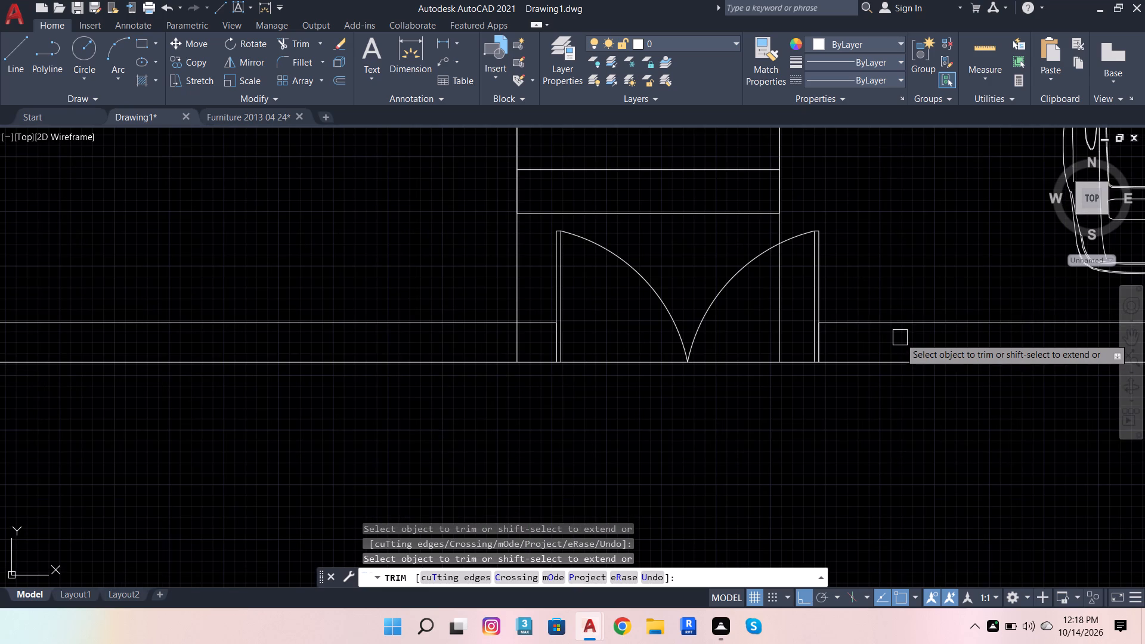
pyautogui.keyDown('shift'); pyautogui.click(887, 327); pyautogui.keyUp('shift')
pyautogui.keyDown('shift'); pyautogui.click(869, 327); pyautogui.keyUp('shift')
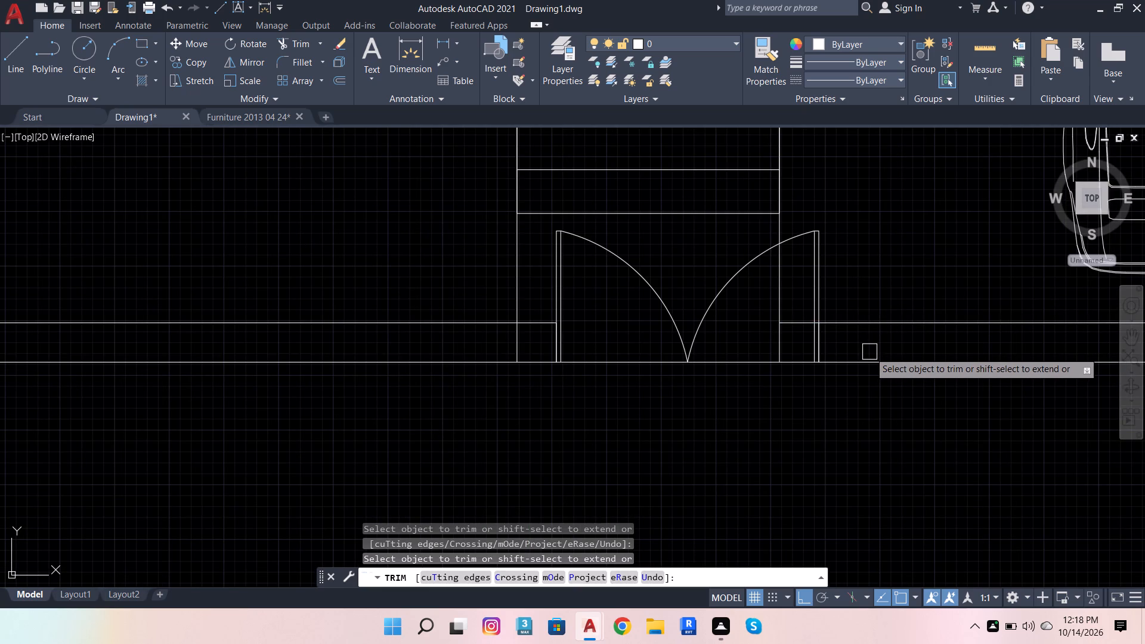
pyautogui.keyDown('shift'); pyautogui.click(864, 357); pyautogui.keyUp('shift')
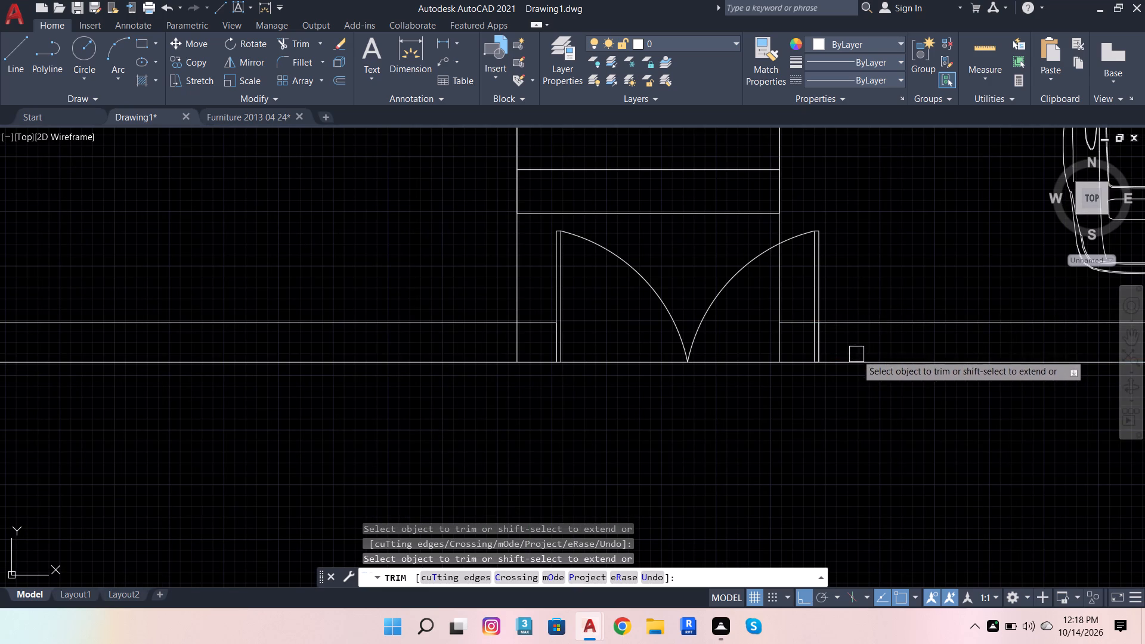
pyautogui.keyDown('shift'); pyautogui.click(858, 356); pyautogui.keyUp('shift')
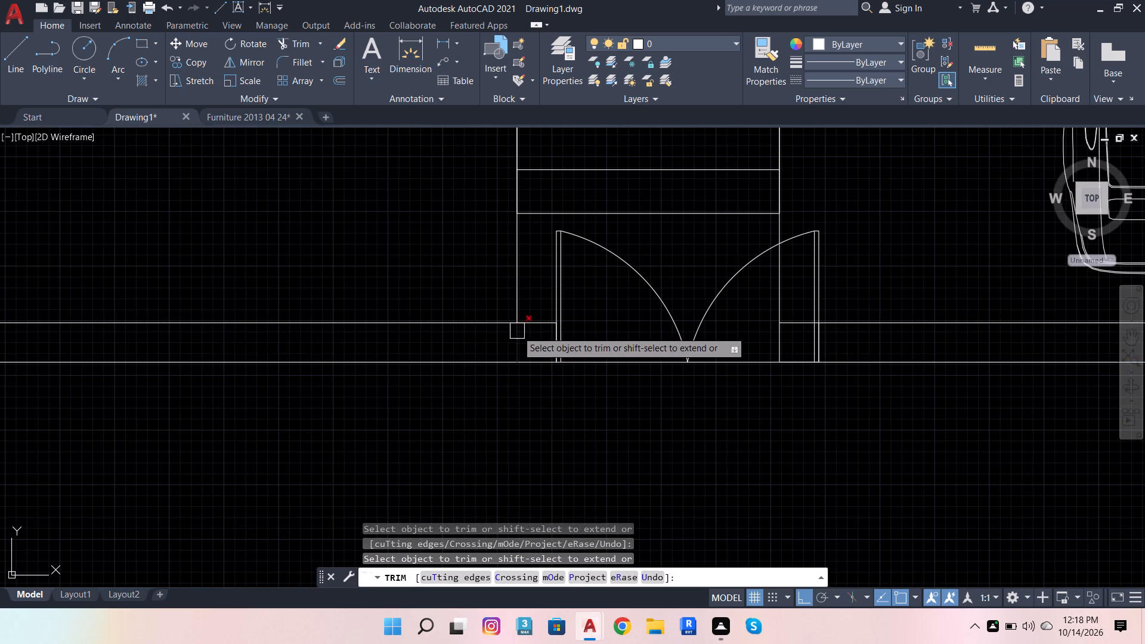
# Trim the boundary wall lines west of the gate back to the extended west side line of the steps.
pyautogui.scroll(2, 519, 330)
pyautogui.click(561, 262)
pyautogui.click(576, 461)
pyautogui.scroll(-2, 485, 411)
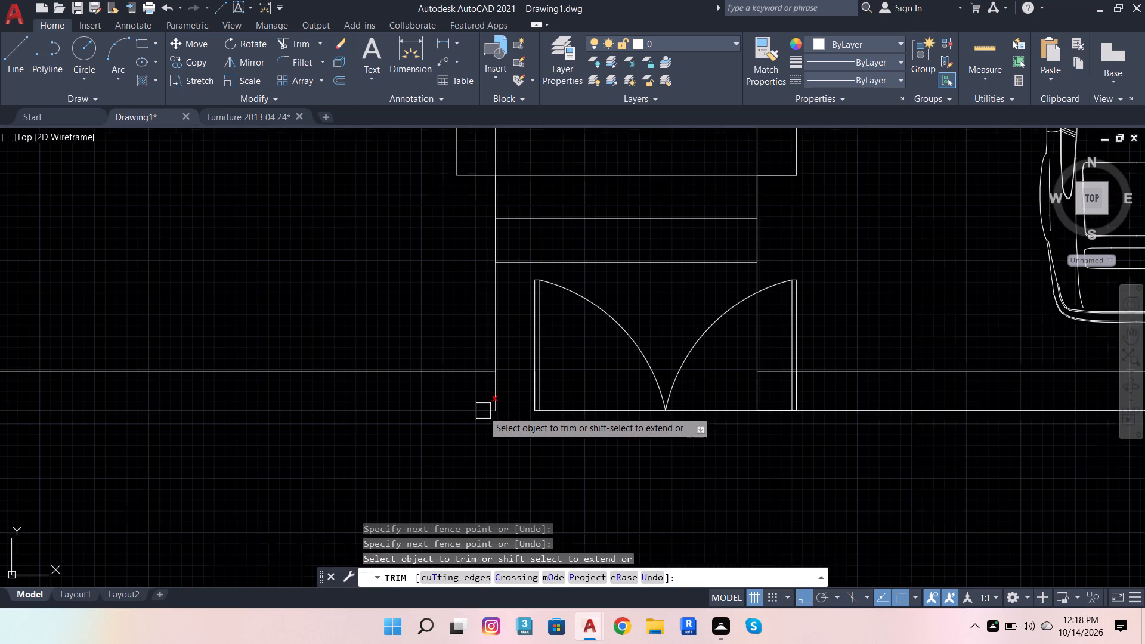
pyautogui.scroll(1, 968, 395)
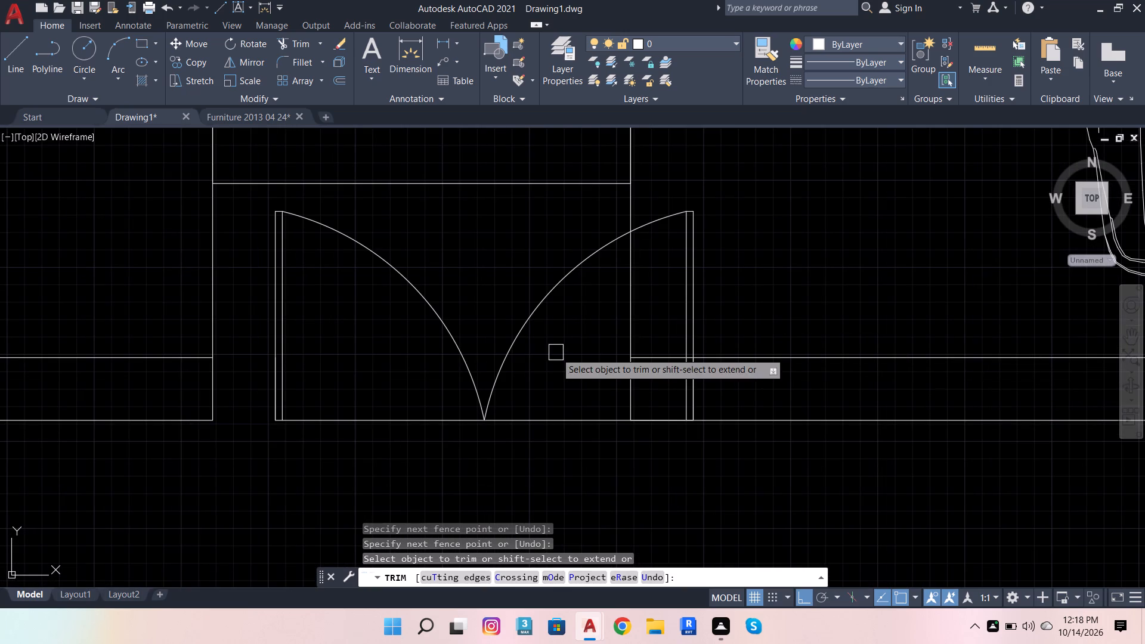
pyautogui.press('Escape')
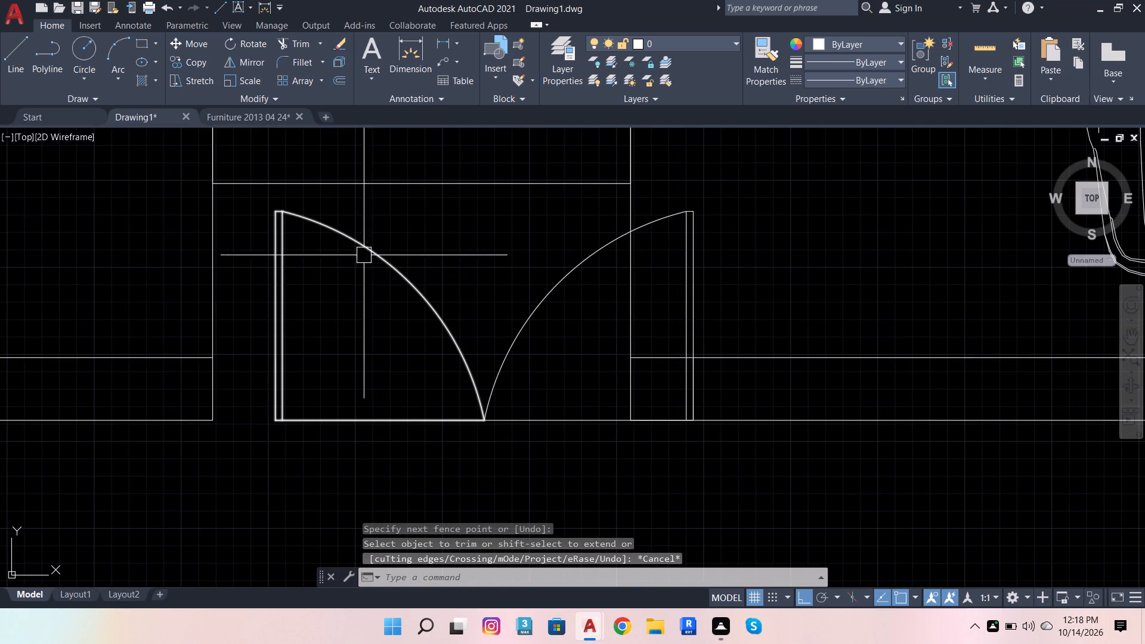
# Move both gate leaves west so the west leaf's outer bottom corner meets the wall end in line with the steps.
pyautogui.click(290, 215)
pyautogui.click(574, 267)
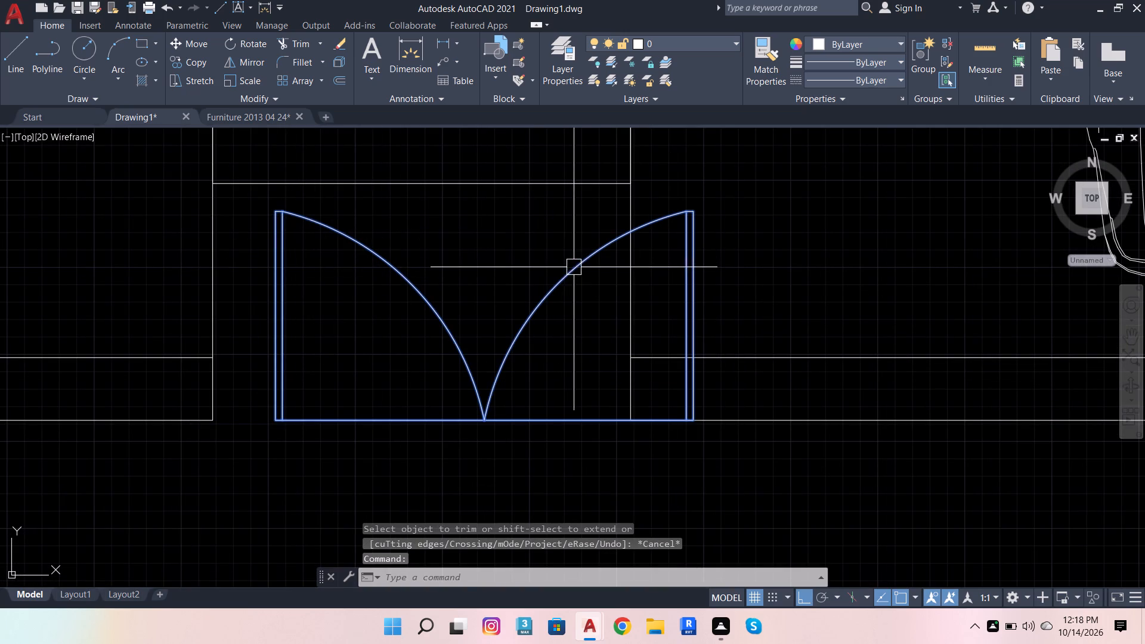
pyautogui.click(193, 43)
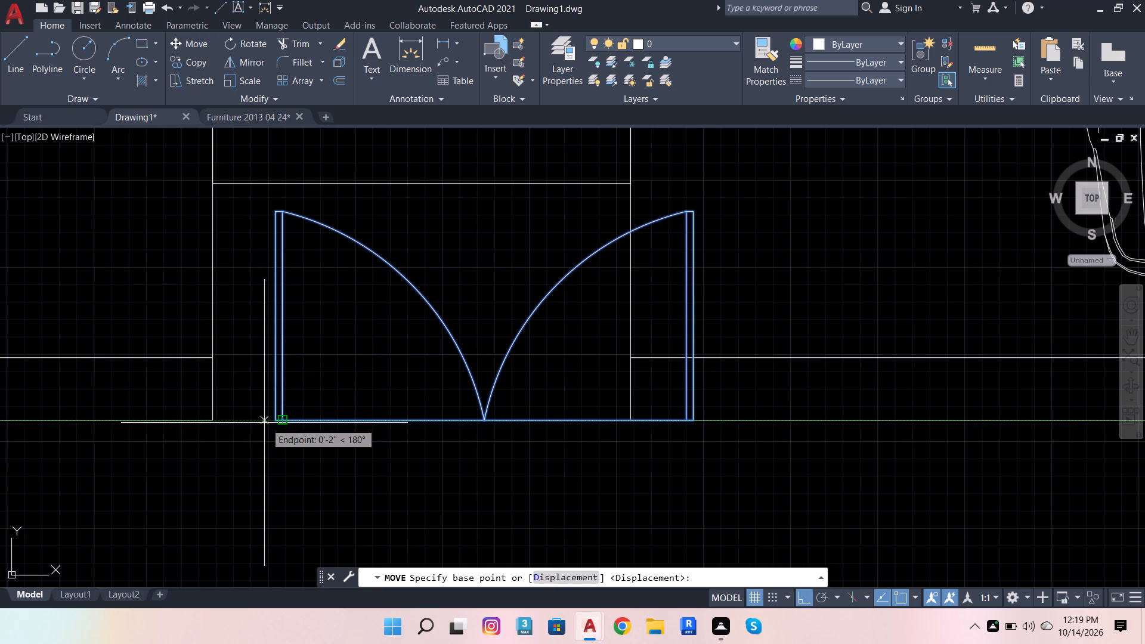
pyautogui.click(278, 420)
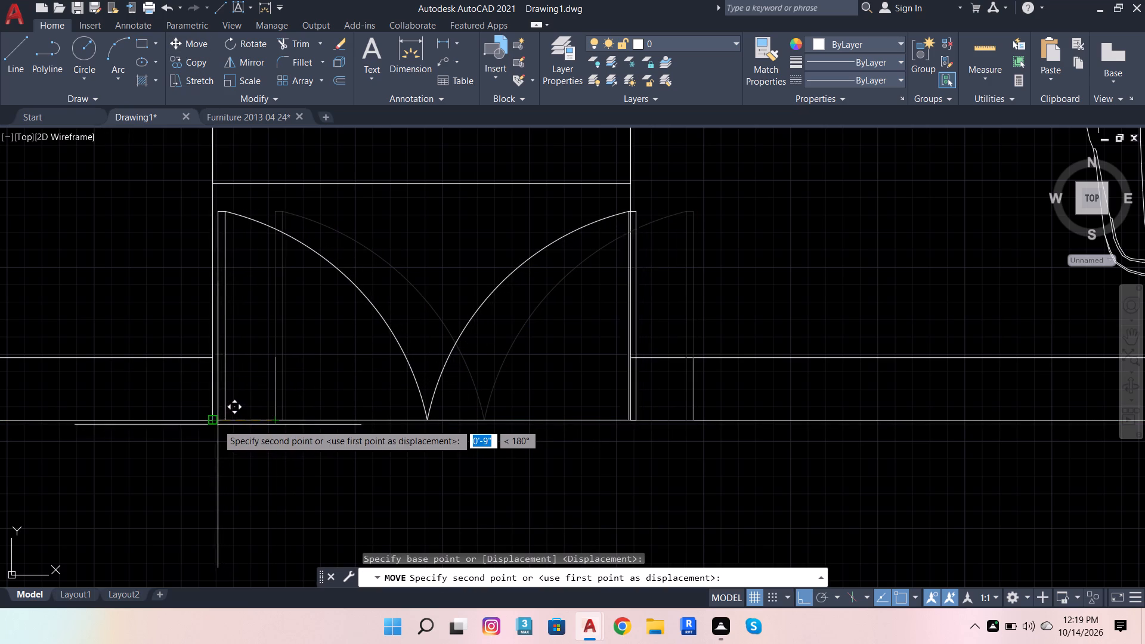
pyautogui.click(214, 422)
pyautogui.press('Escape')
pyautogui.press('Escape')
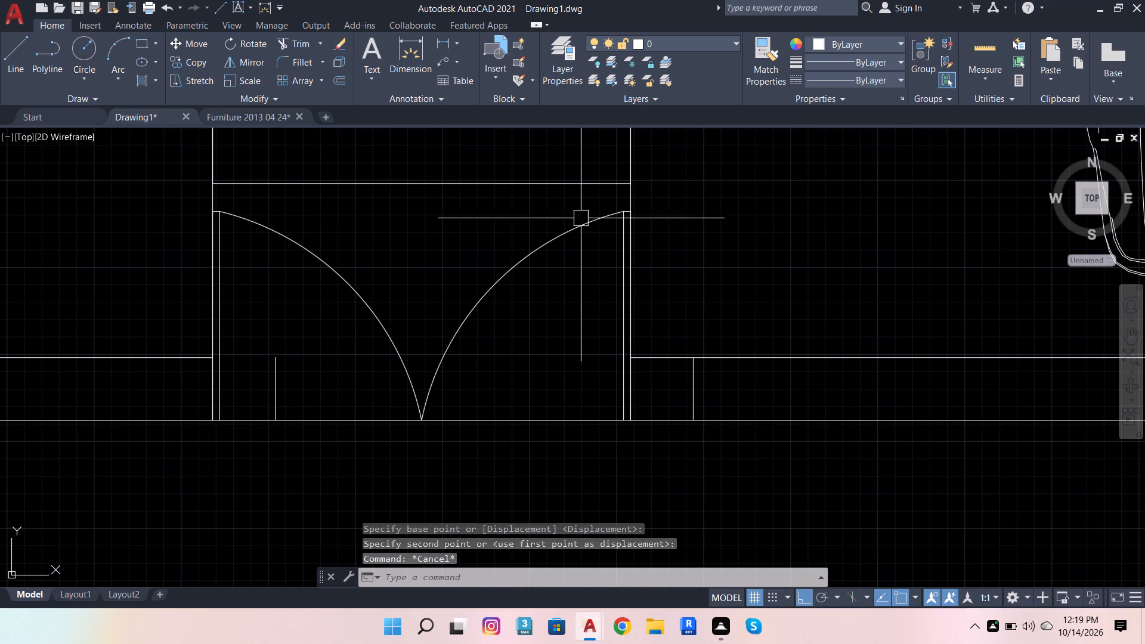
# Trim away both old gate jamb lines and the extended side lines between the steps and the gate leaves.
pyautogui.click(296, 44)
pyautogui.click(689, 395)
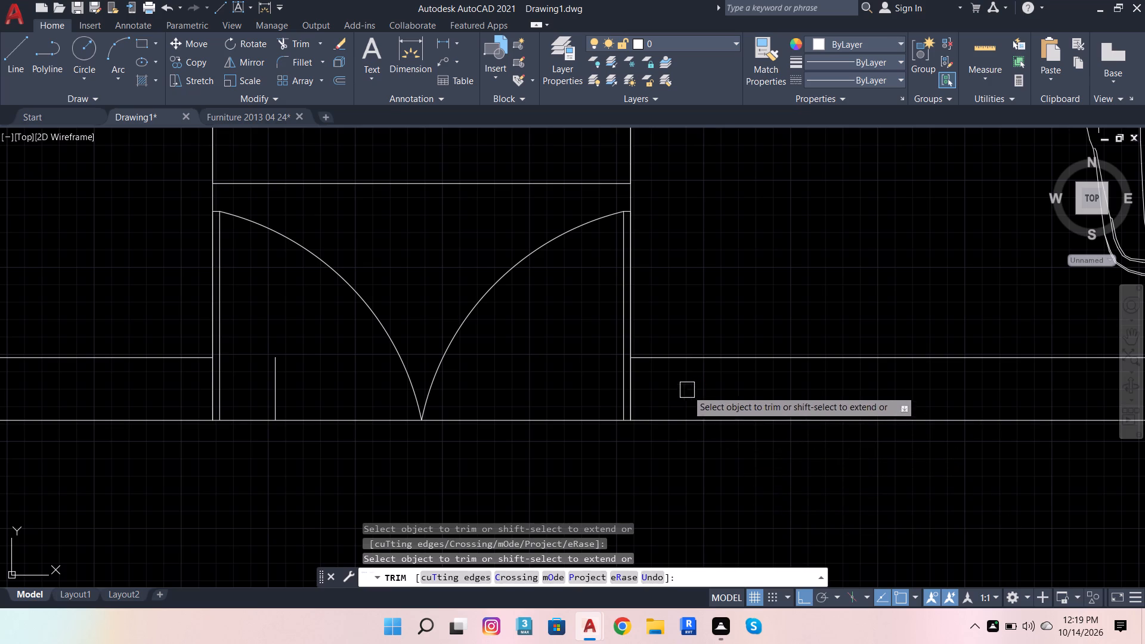
pyautogui.scroll(3, 635, 187)
pyautogui.click(604, 235)
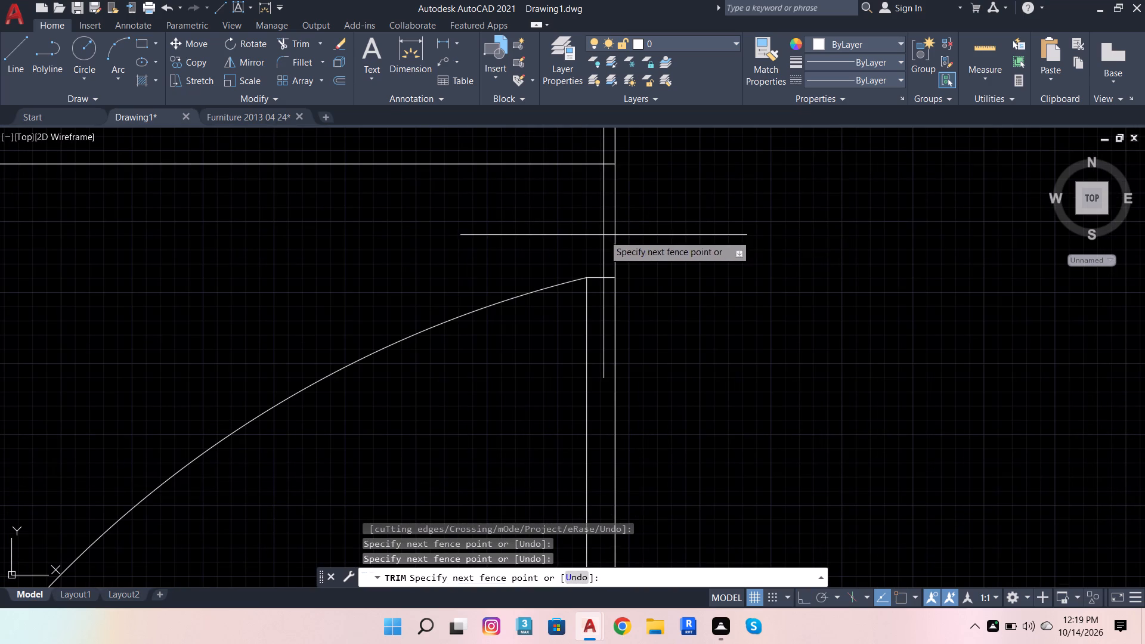
pyautogui.click(684, 225)
pyautogui.scroll(-4, 703, 246)
pyautogui.scroll(1, 472, 253)
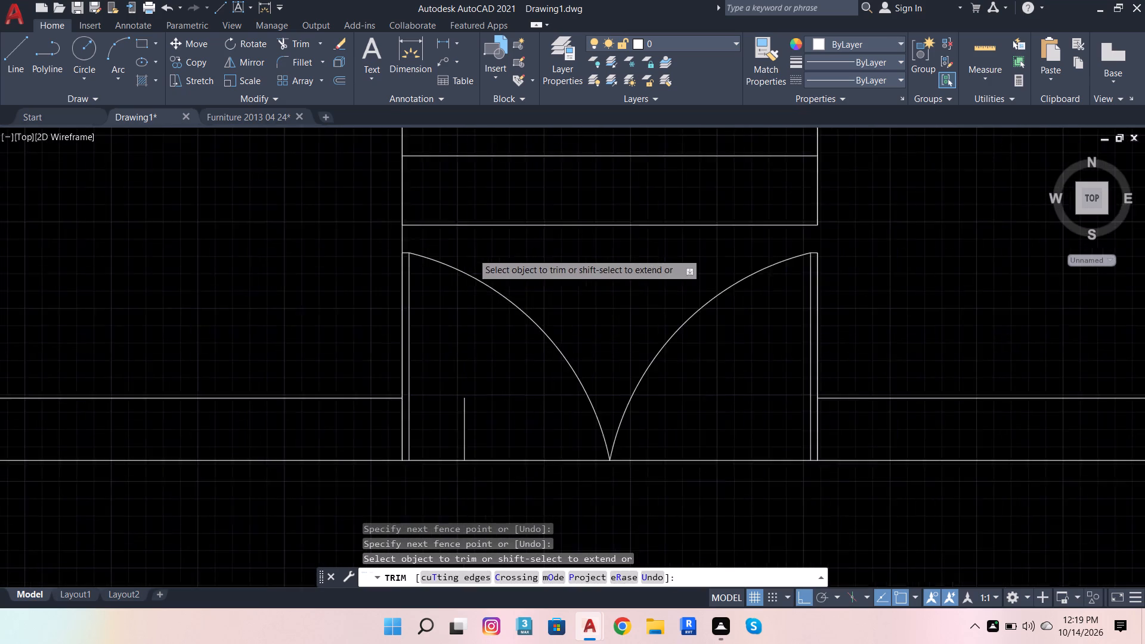
pyautogui.scroll(2, 469, 253)
pyautogui.click(215, 241)
pyautogui.click(357, 227)
pyautogui.scroll(-3, 441, 236)
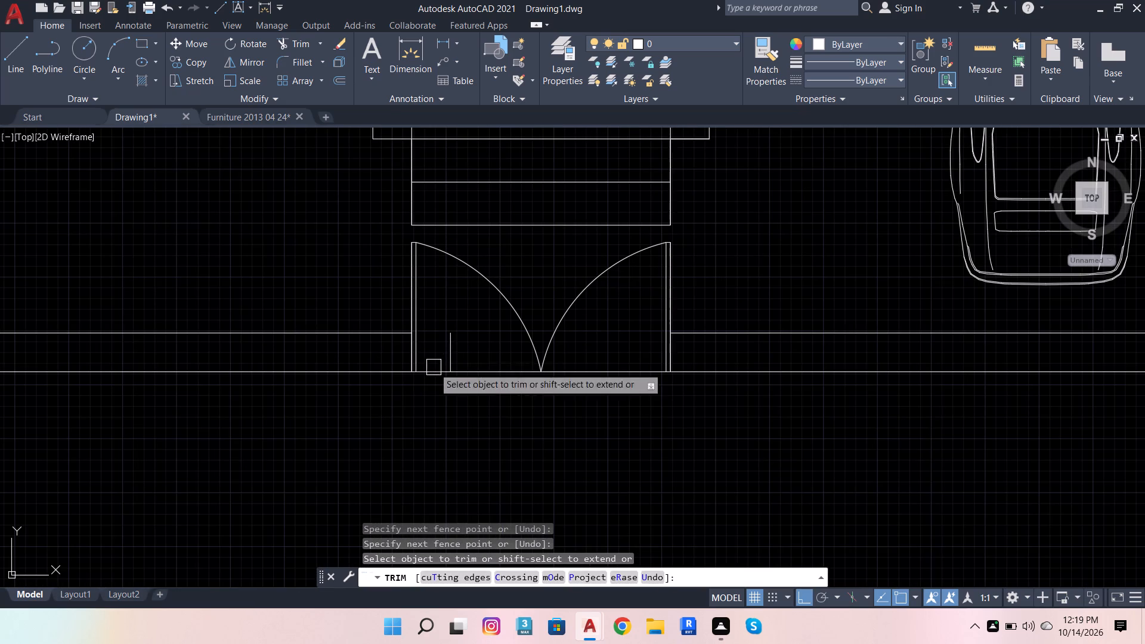
pyautogui.click(452, 351)
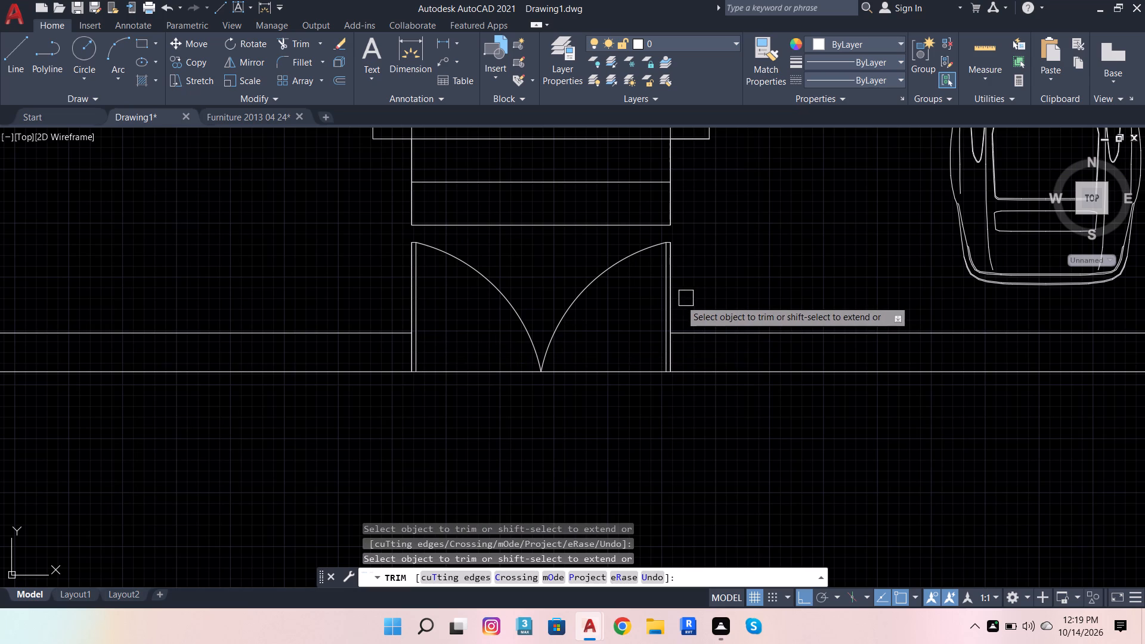
# Trim the leftover line segments overlapping the outer edges of the east and west gate leaves.
pyautogui.click(674, 293)
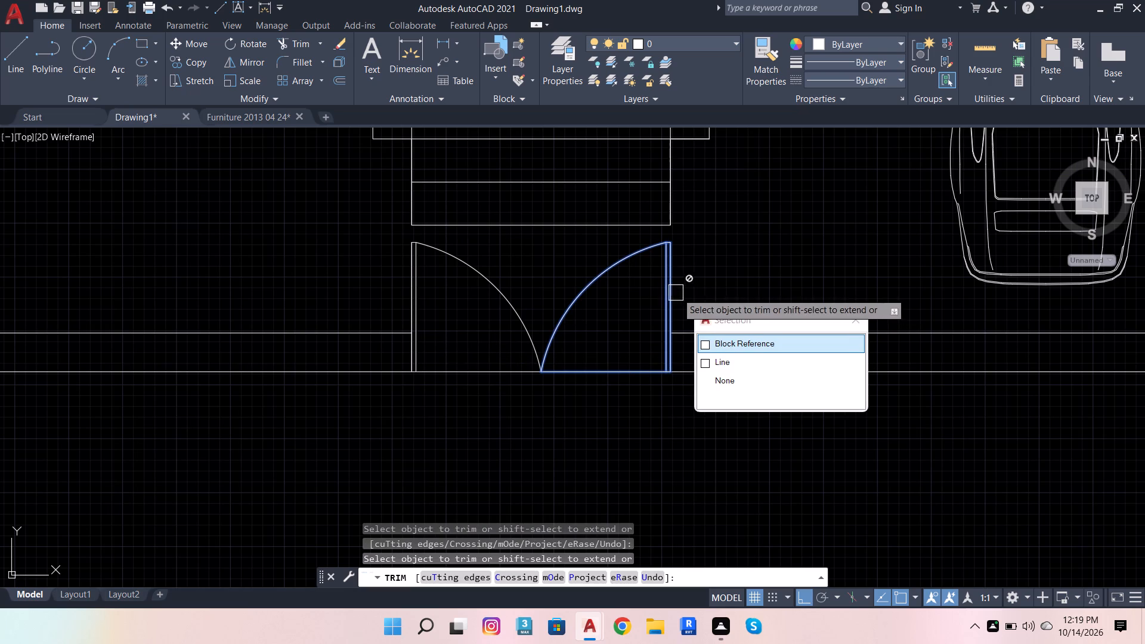
pyautogui.click(711, 361)
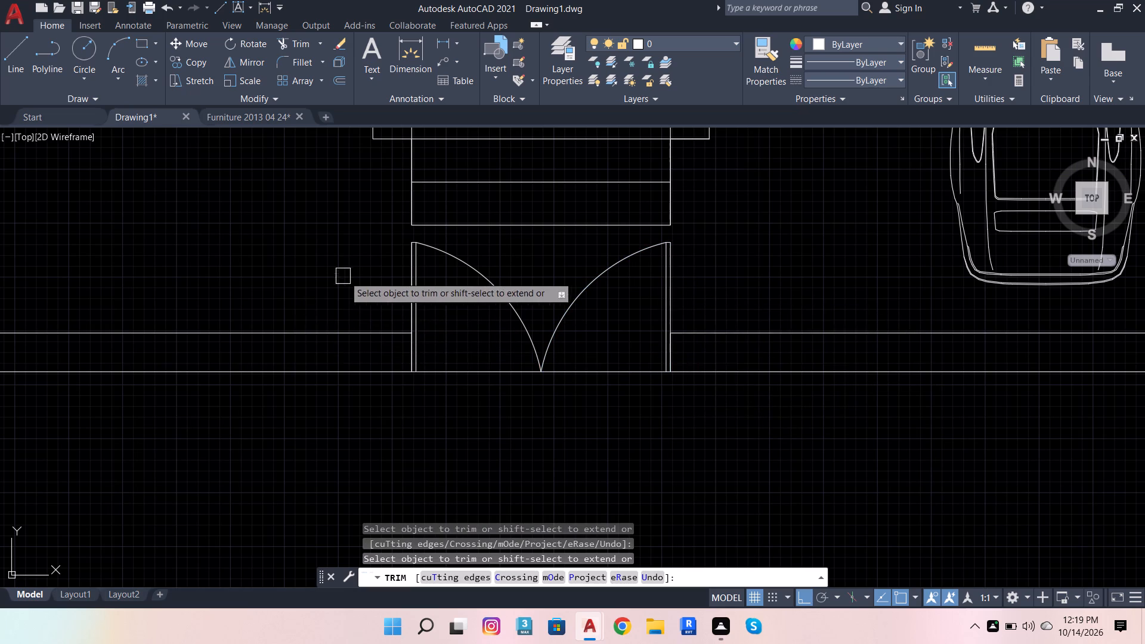
pyautogui.scroll(2, 407, 274)
pyautogui.click(406, 303)
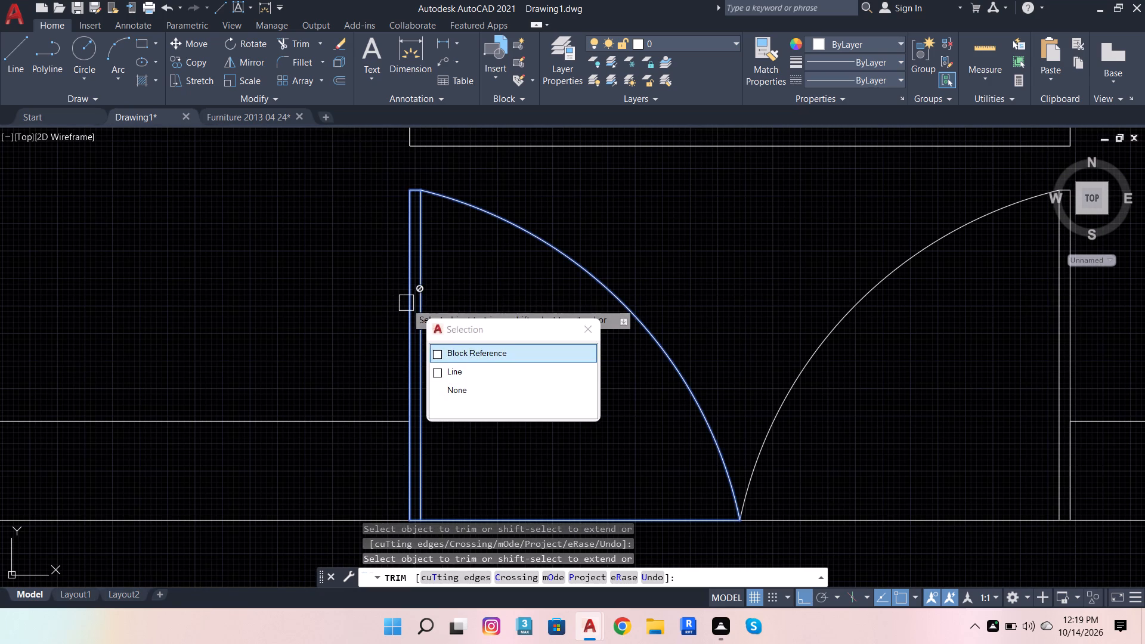
pyautogui.click(434, 371)
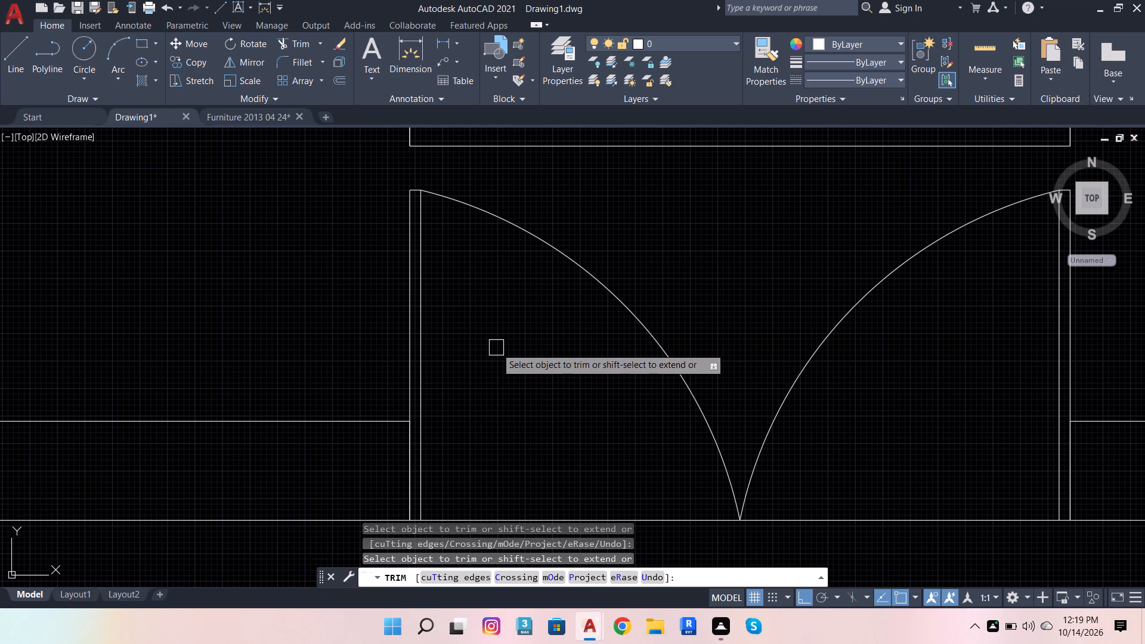
pyautogui.scroll(-3, 524, 383)
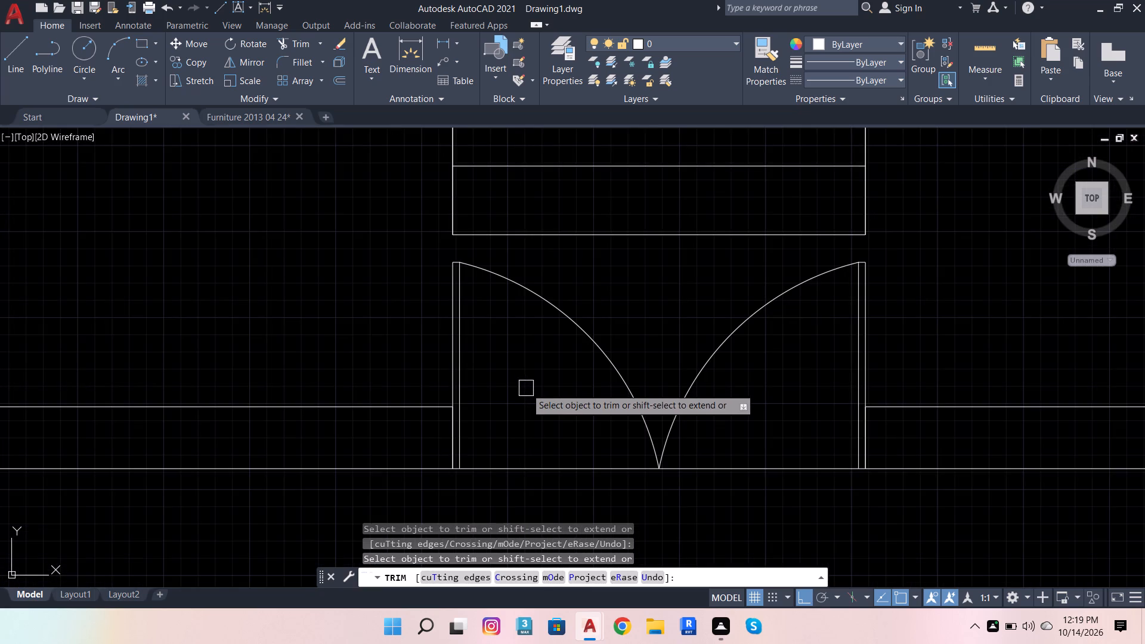
pyautogui.scroll(-7, 526, 388)
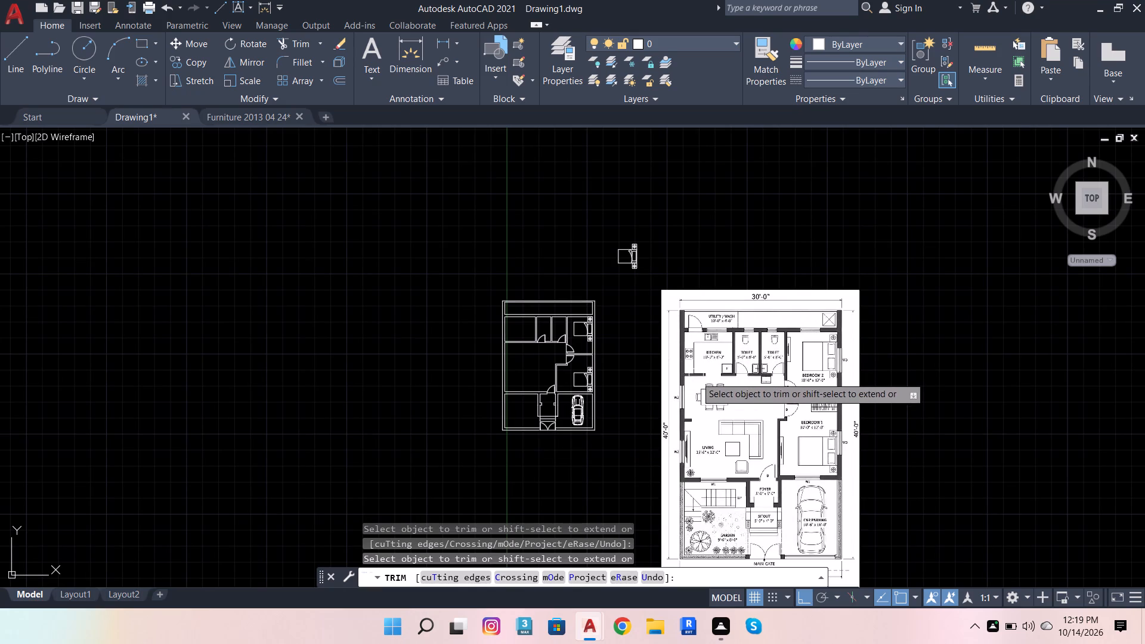
pyautogui.scroll(2, 556, 451)
pyautogui.press('Escape')
pyautogui.press('Escape')
pyautogui.press('Escape')
pyautogui.press('Escape')
pyautogui.press('Escape')
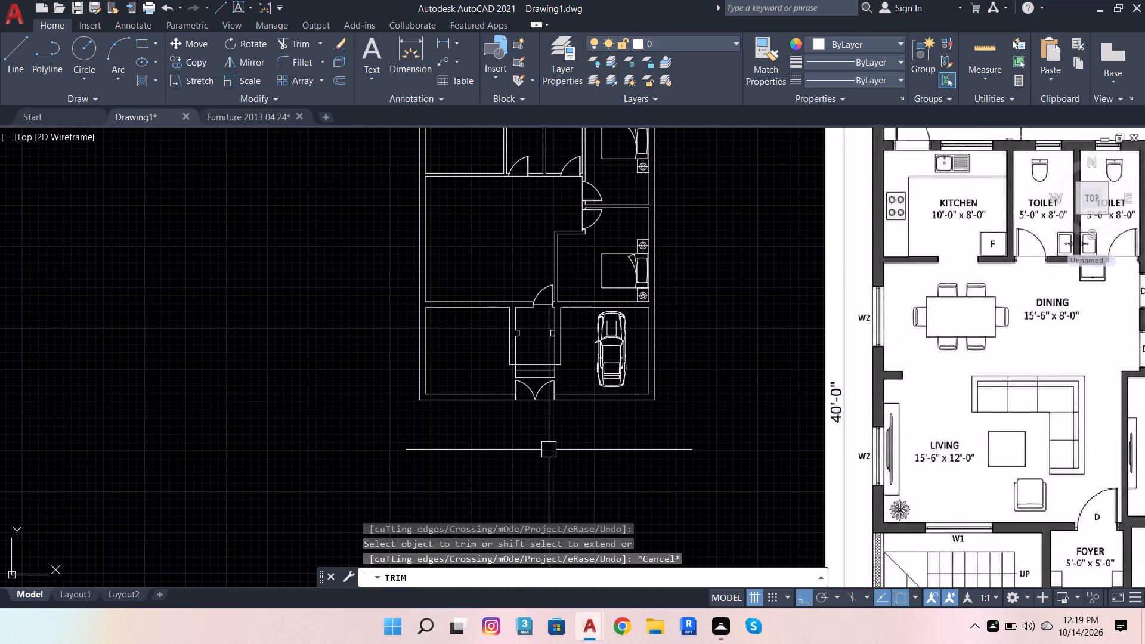
# Offset the north and west inner wall lines of the stair and garden area 3'3" inward.
pyautogui.scroll(-1, 596, 407)
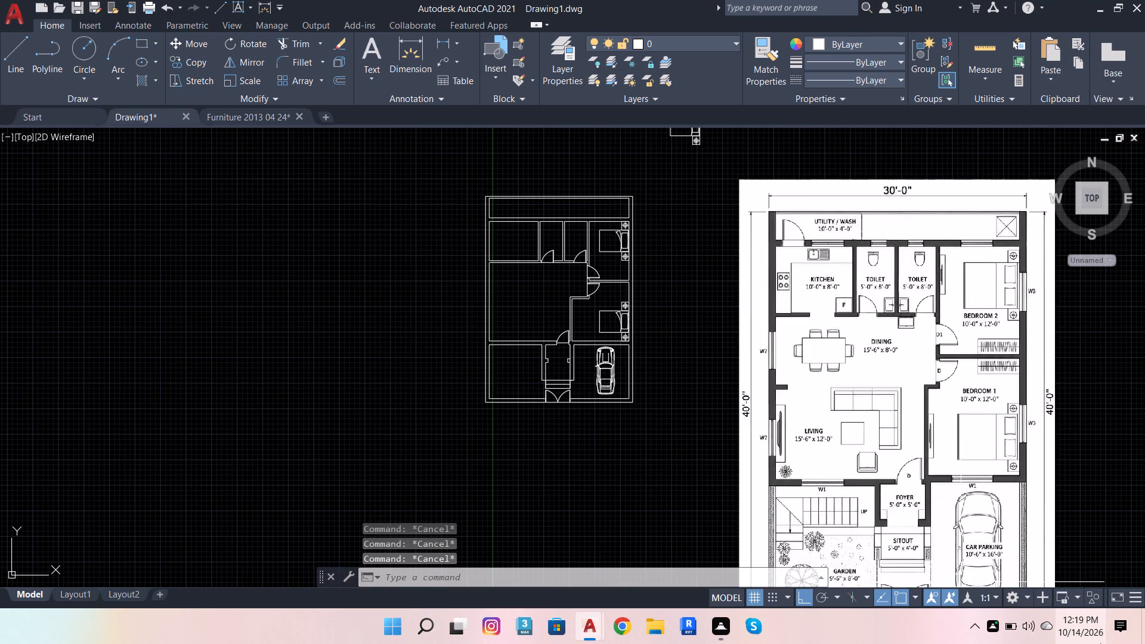
pyautogui.scroll(-3, 862, 378)
pyautogui.scroll(3, 837, 479)
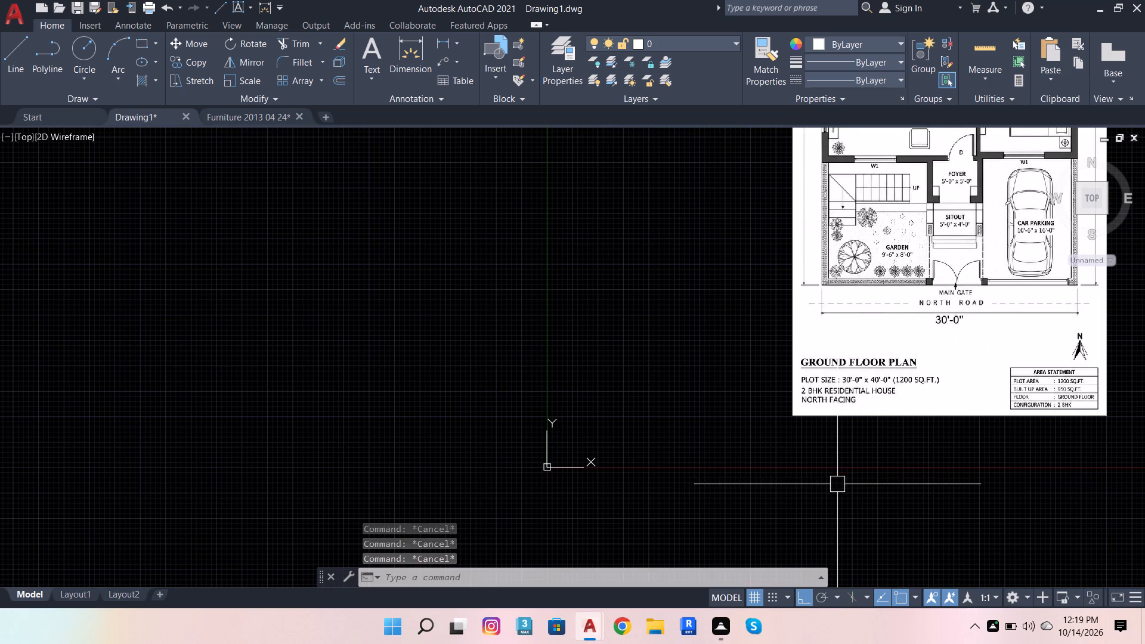
pyautogui.scroll(-1, 838, 485)
pyautogui.scroll(2, 897, 221)
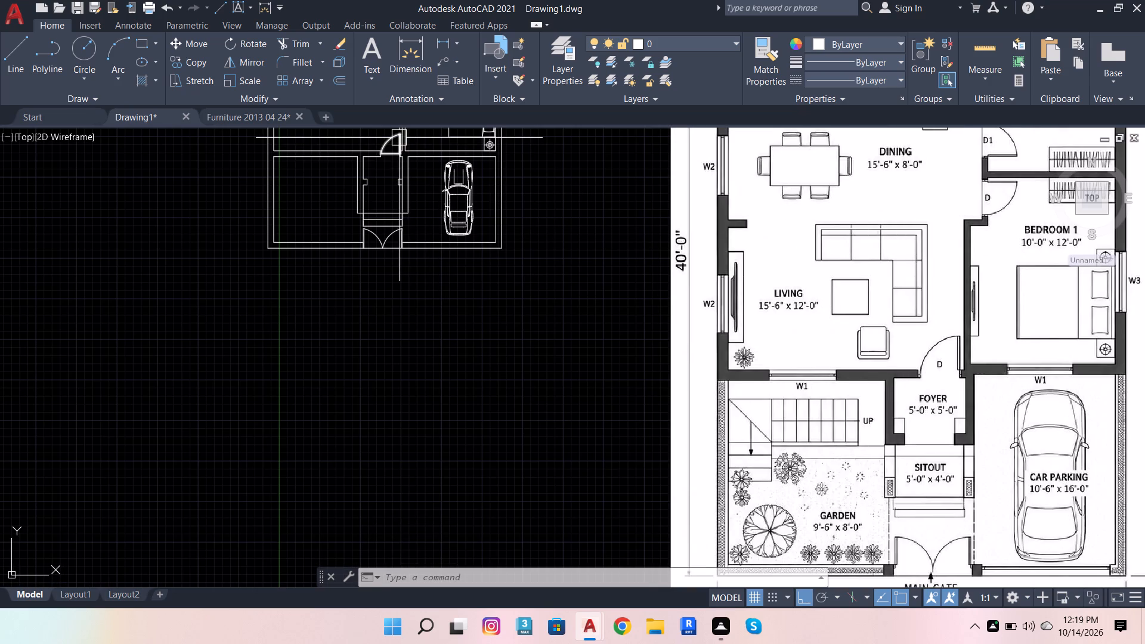
pyautogui.scroll(2, 196, 153)
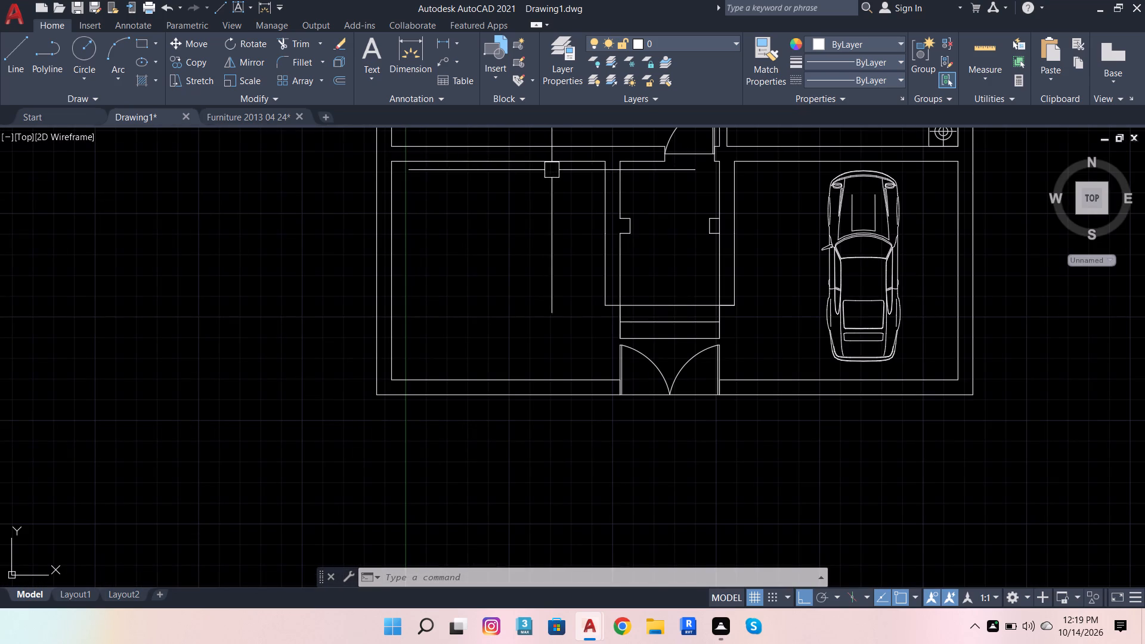
pyautogui.click(555, 163)
pyautogui.press('o')
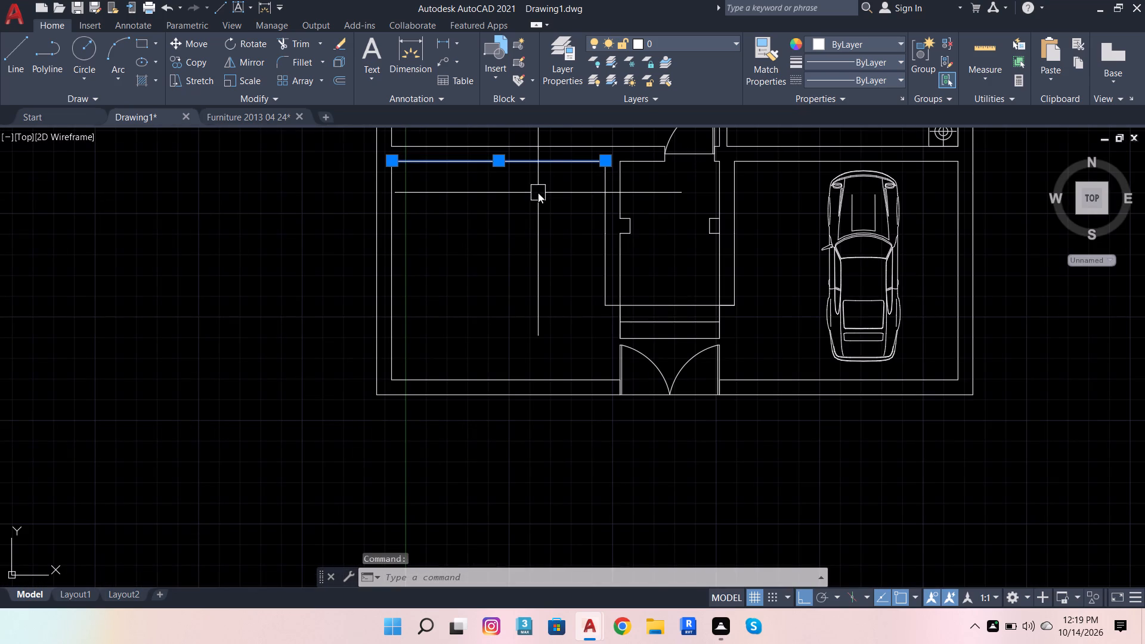
pyautogui.press('Return')
pyautogui.click(571, 166)
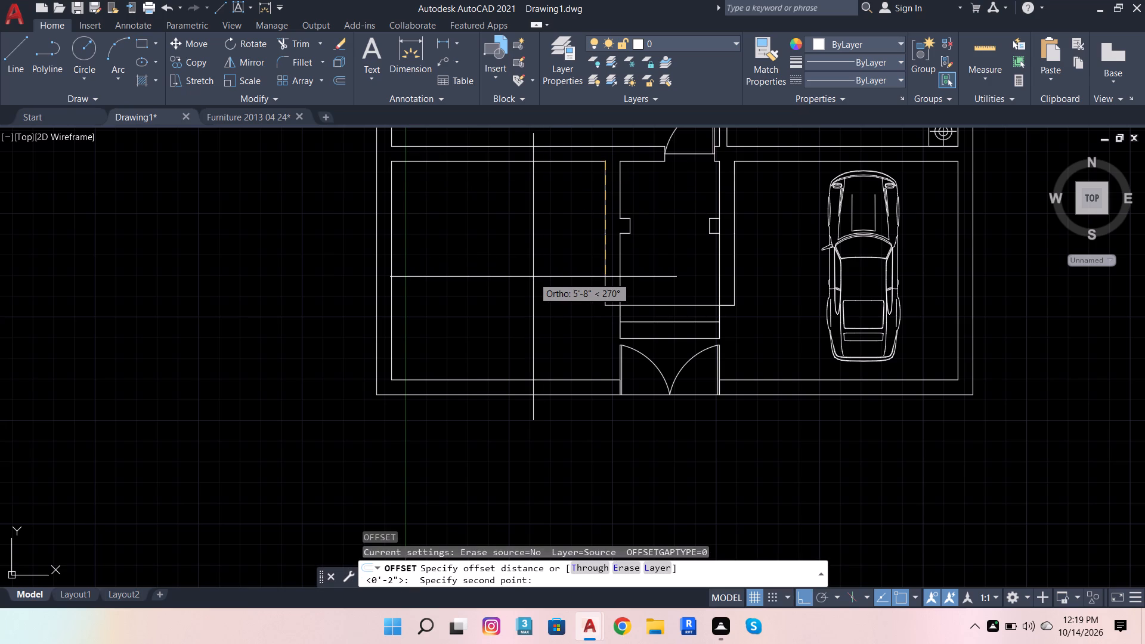
pyautogui.write("3'3")
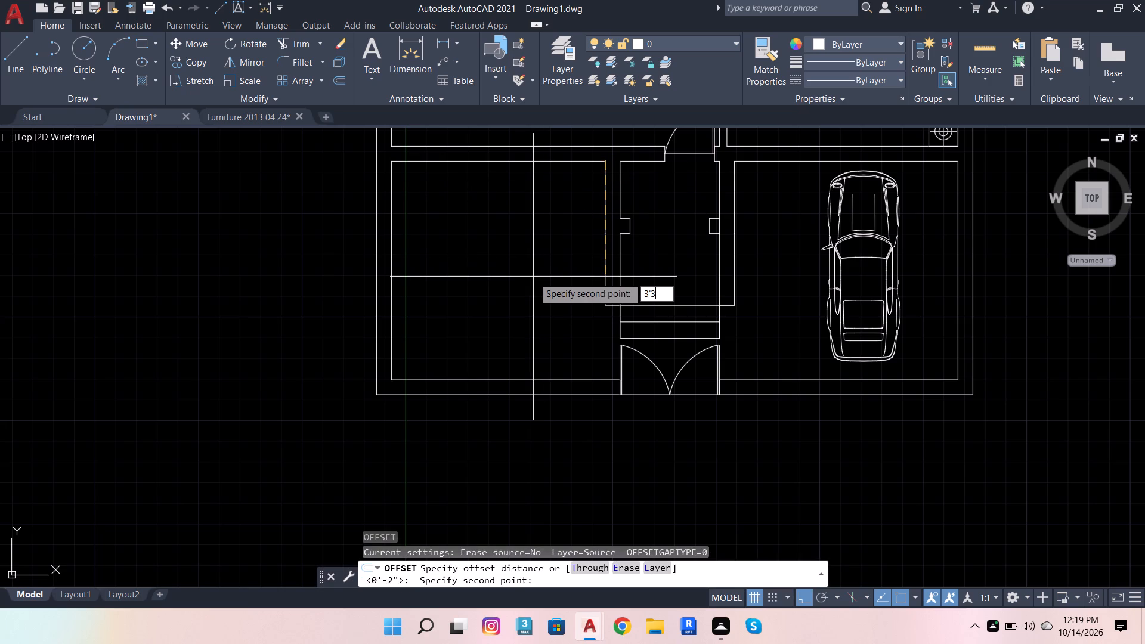
pyautogui.press('Return')
pyautogui.click(533, 277)
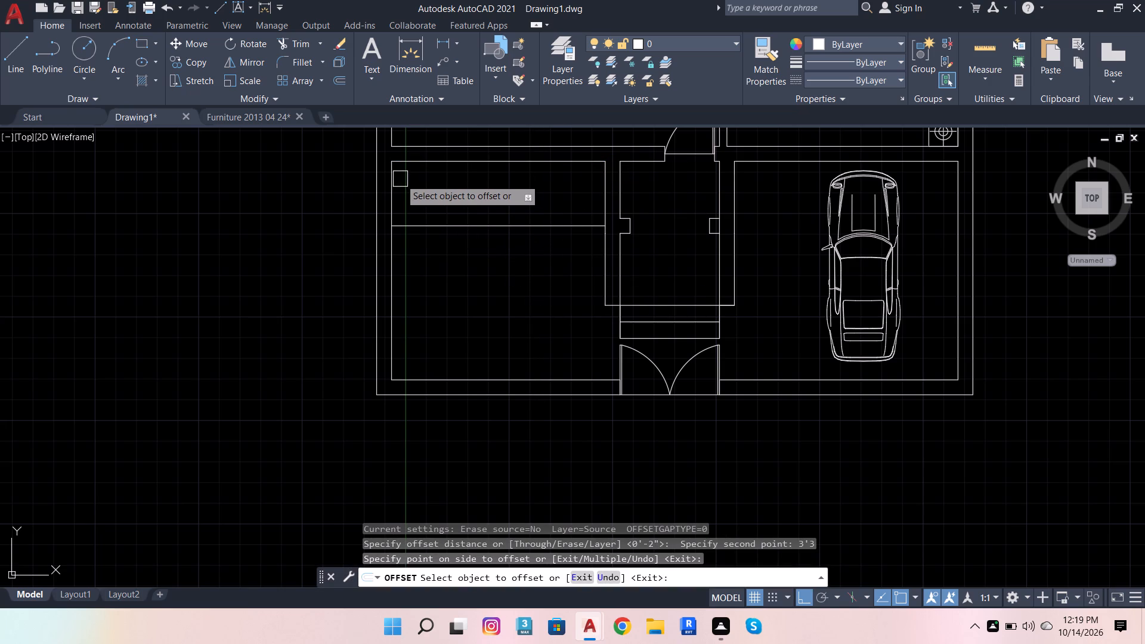
pyautogui.click(397, 191)
pyautogui.click(481, 191)
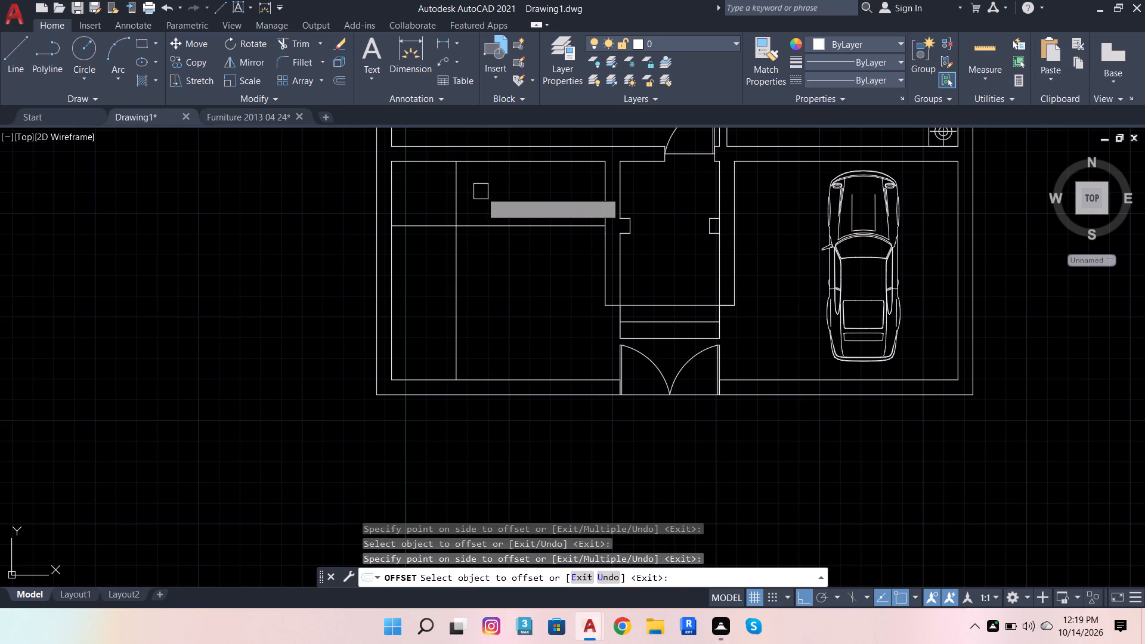
pyautogui.click(295, 45)
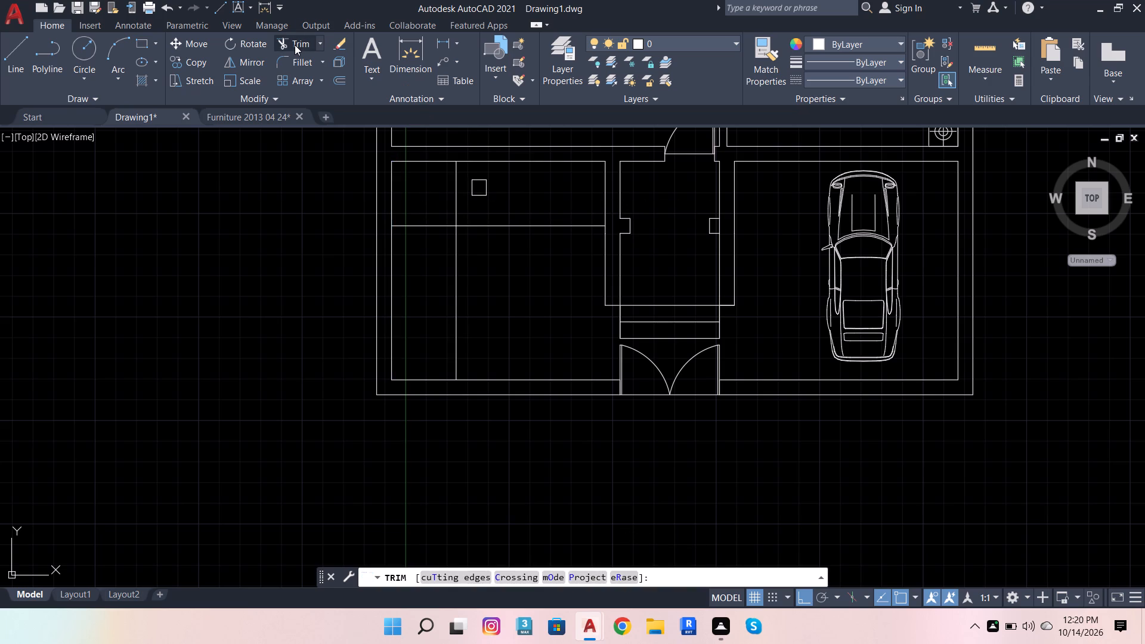
pyautogui.press('Escape')
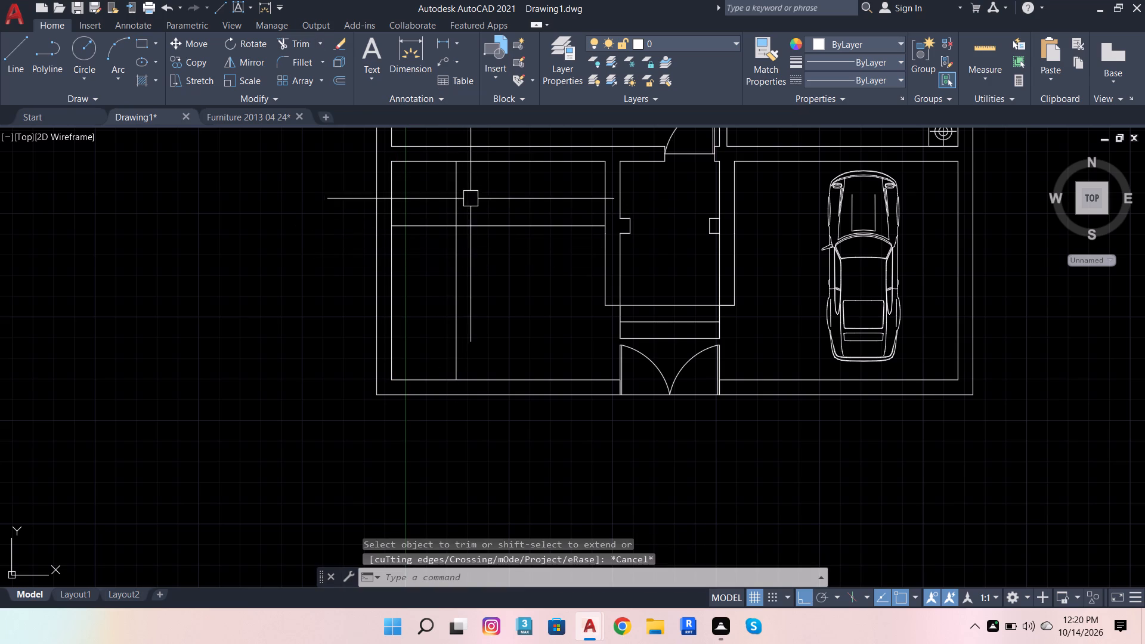
# Offset the new vertical stair line eastward seven times at 10" spacing to form the upper flight's treads.
pyautogui.click(460, 185)
pyautogui.click(341, 86)
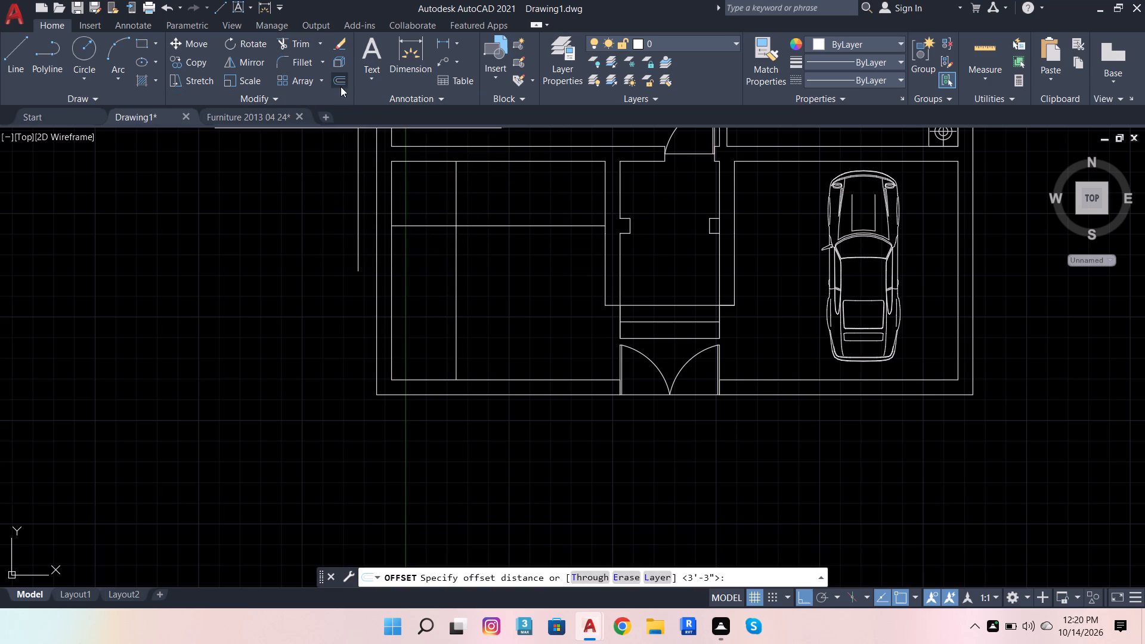
pyautogui.click(454, 164)
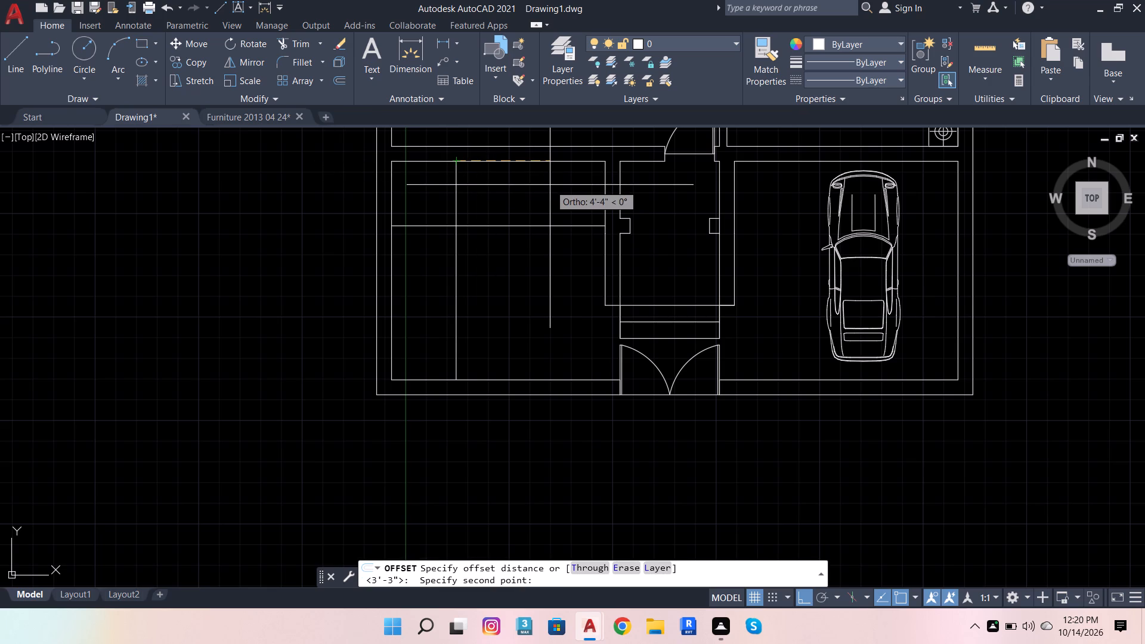
pyautogui.write('10')
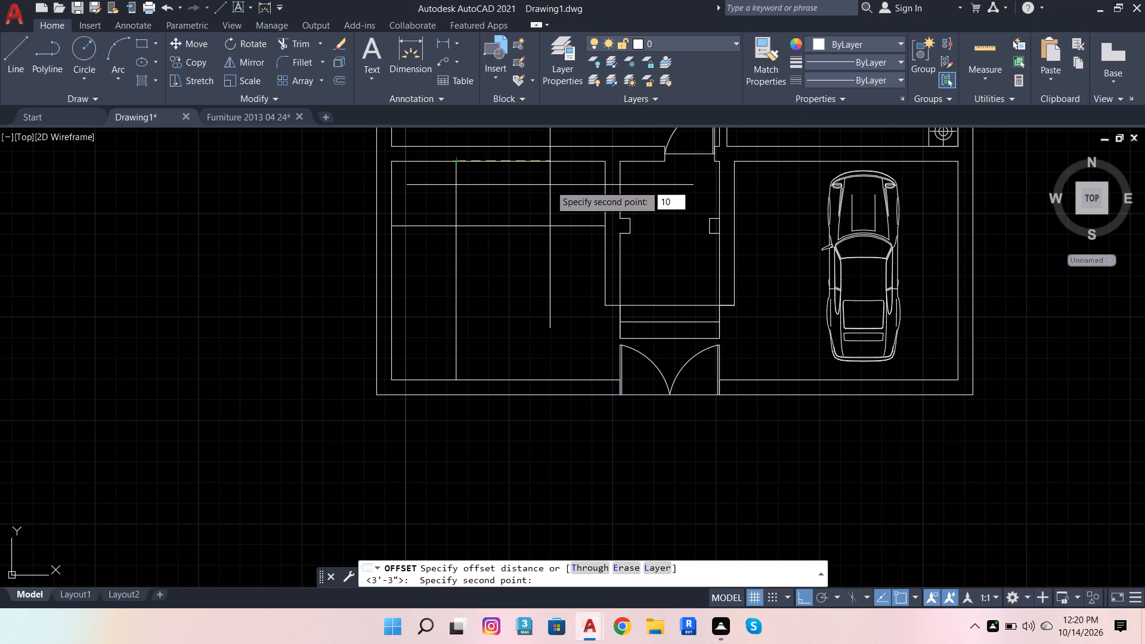
pyautogui.press('Return')
pyautogui.click(550, 185)
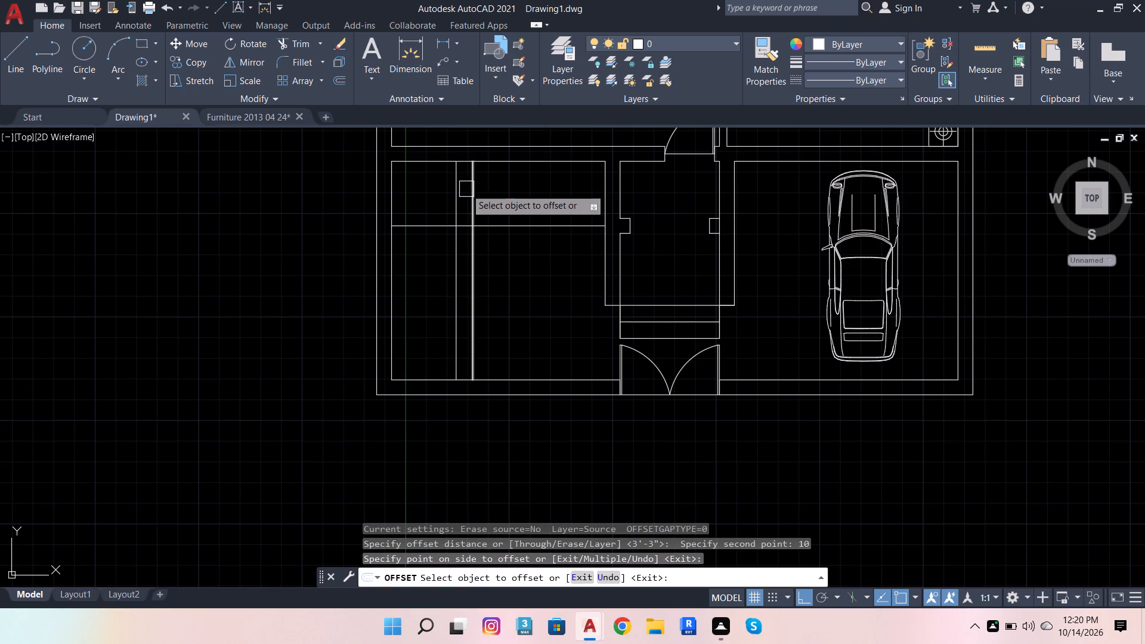
pyautogui.click(473, 182)
pyautogui.click(522, 194)
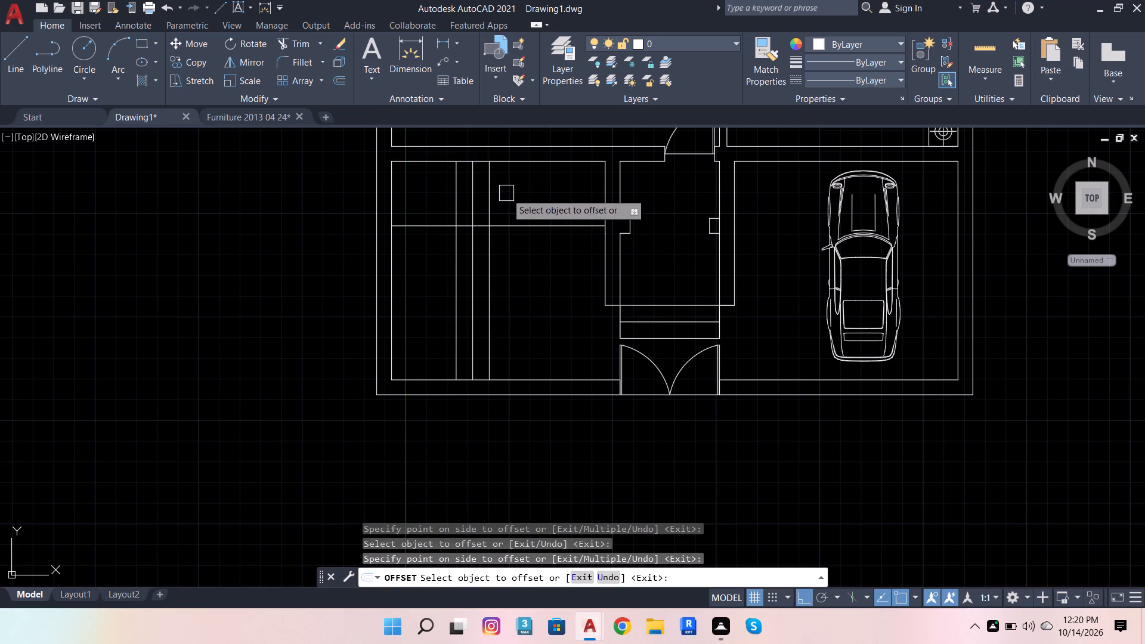
pyautogui.click(495, 187)
pyautogui.click(505, 190)
pyautogui.moveTo(506, 190); pyautogui.dragTo(554, 194)
pyautogui.moveTo(554, 194); pyautogui.dragTo(583, 197)
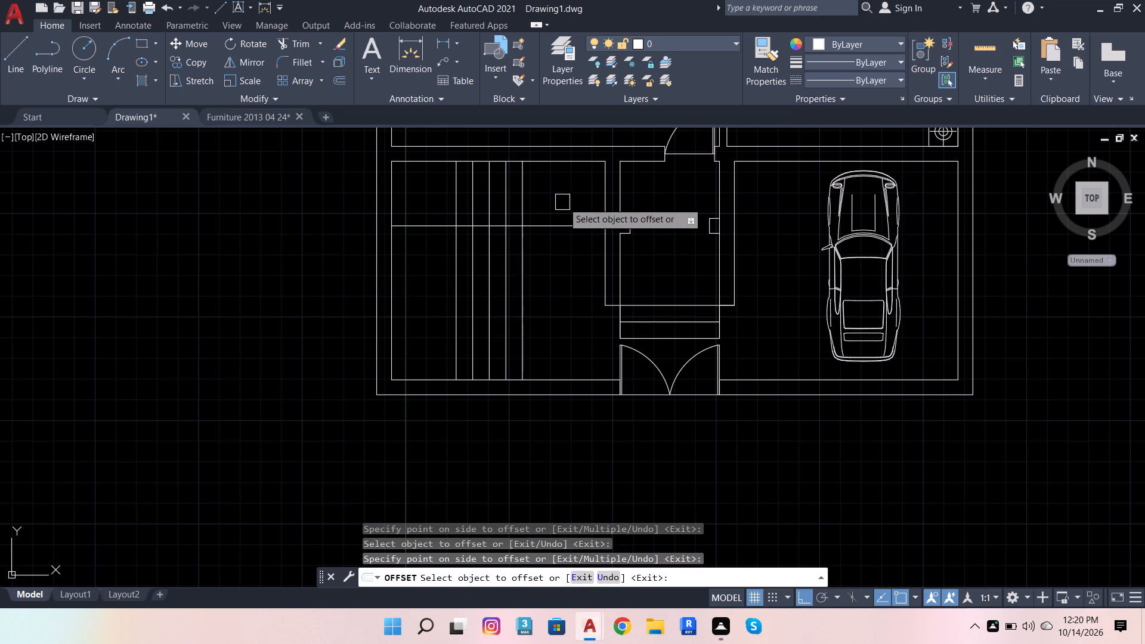
pyautogui.click(515, 185)
pyautogui.click(569, 187)
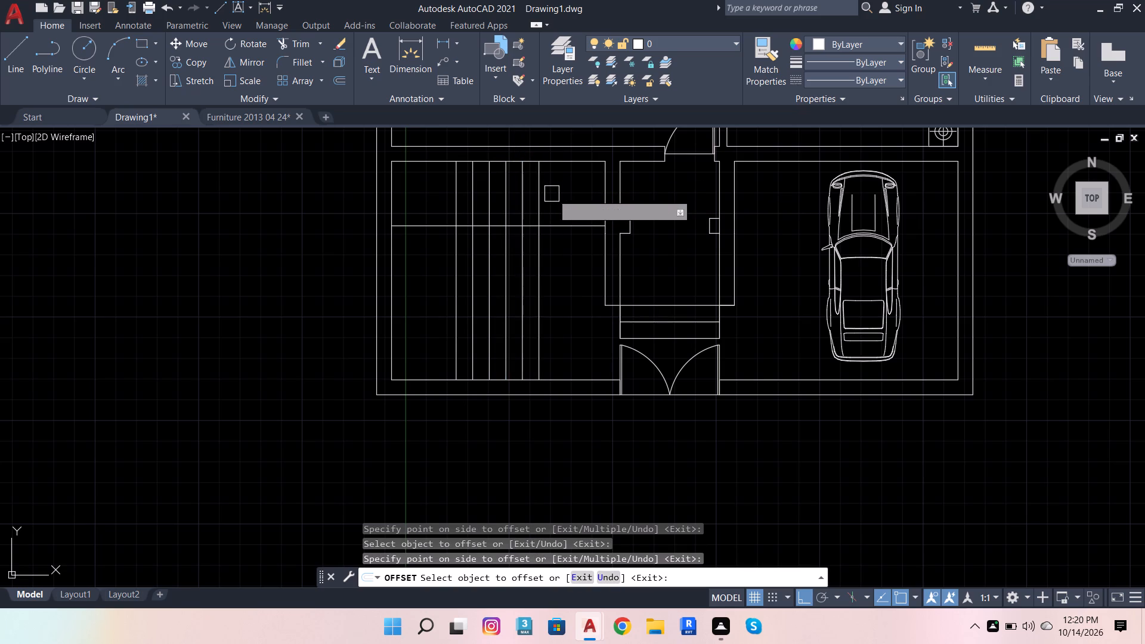
pyautogui.click(540, 191)
pyautogui.doubleClick(555, 193)
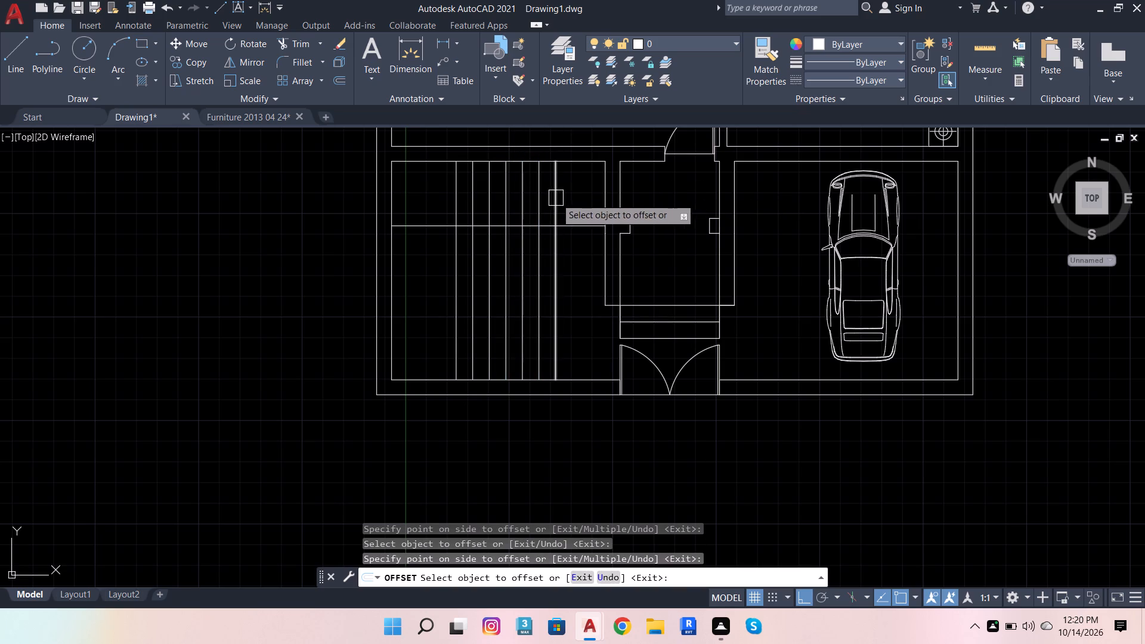
pyautogui.click(555, 198)
pyautogui.click(590, 184)
# Offset the horizontal stair line southward three times at 10" spacing to form the lower flight's treads.
pyautogui.scroll(-2, 459, 248)
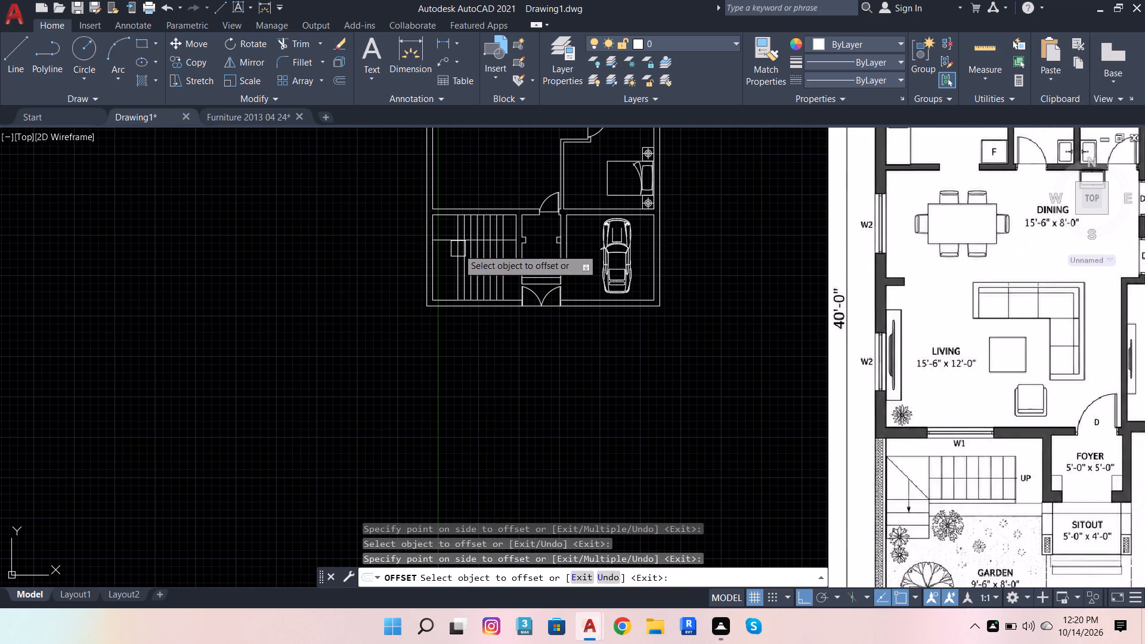
pyautogui.scroll(4, 521, 240)
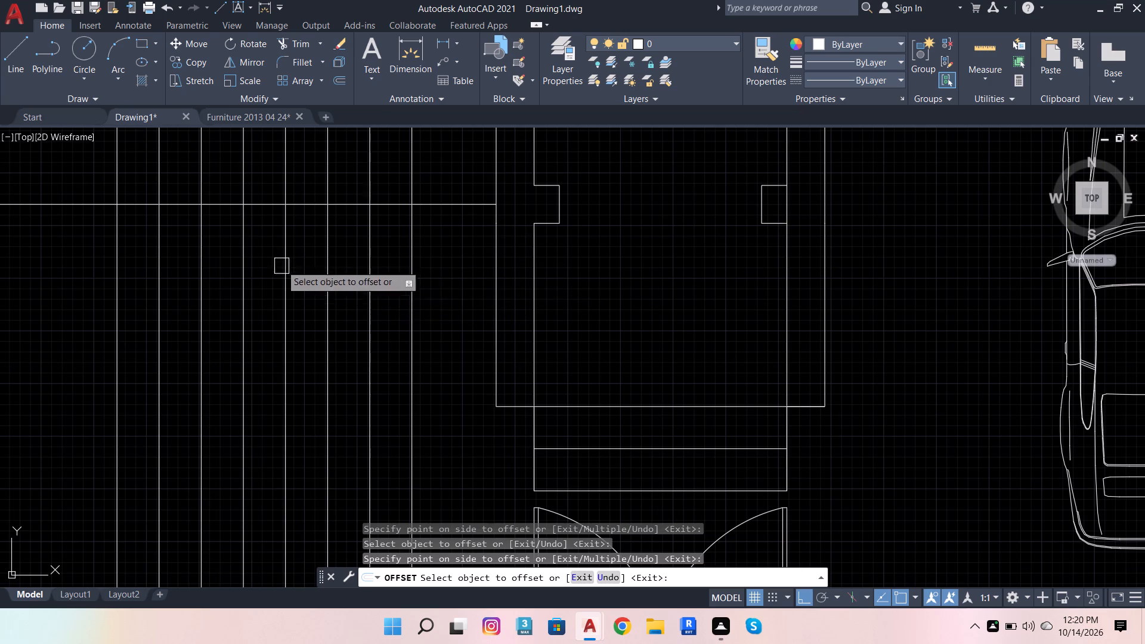
pyautogui.scroll(-4, 393, 208)
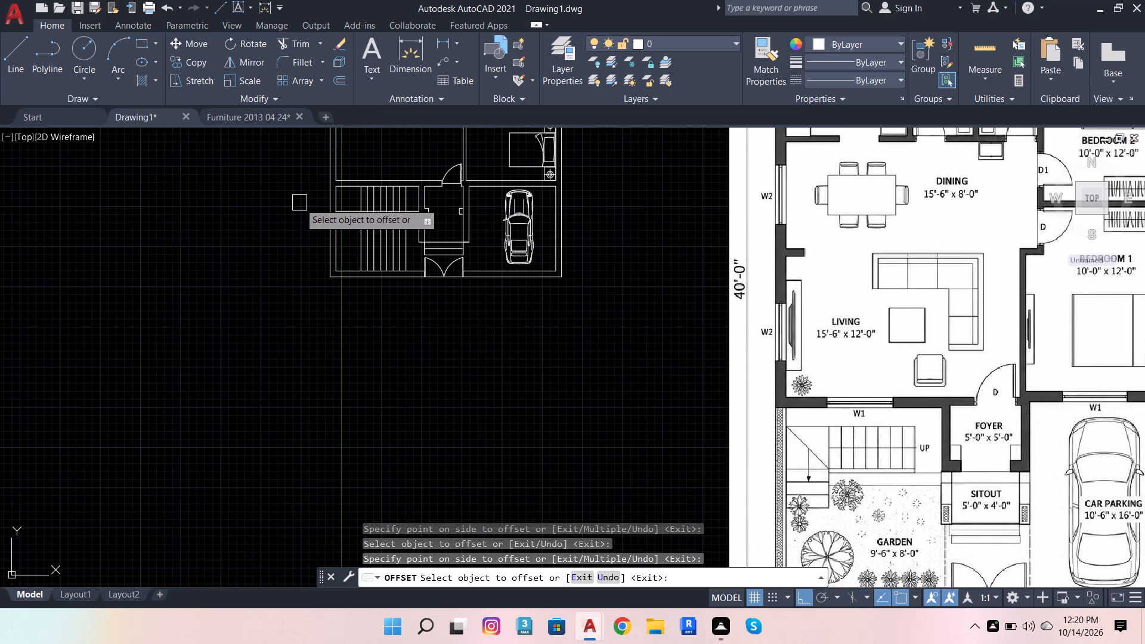
pyautogui.scroll(2, 299, 203)
pyautogui.click(406, 222)
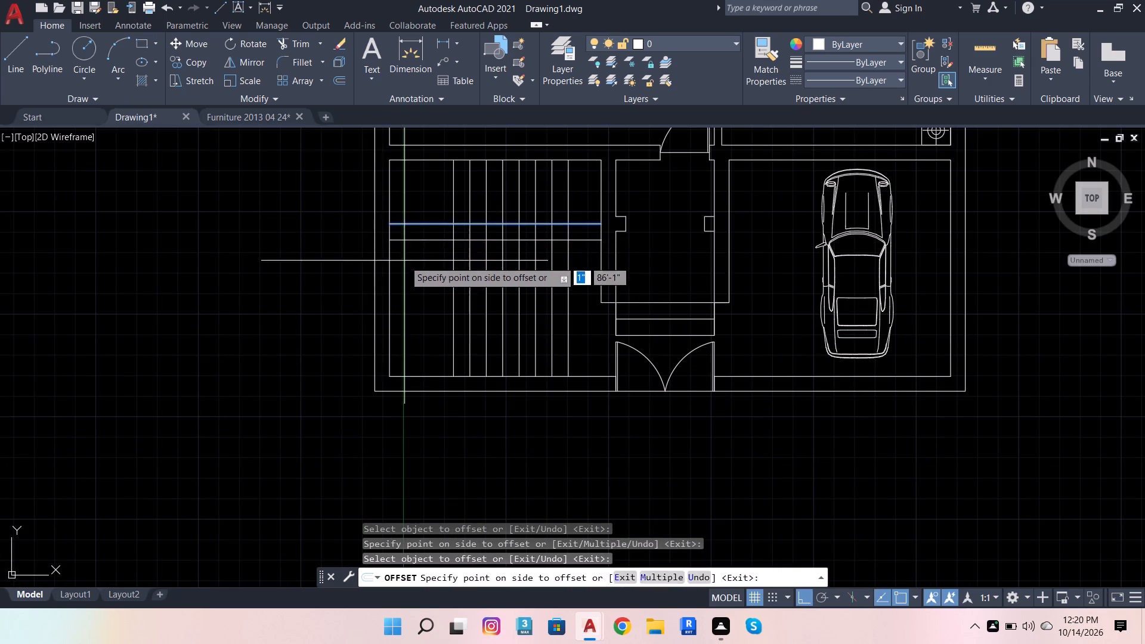
pyautogui.click(404, 261)
pyautogui.click(411, 238)
pyautogui.click(409, 274)
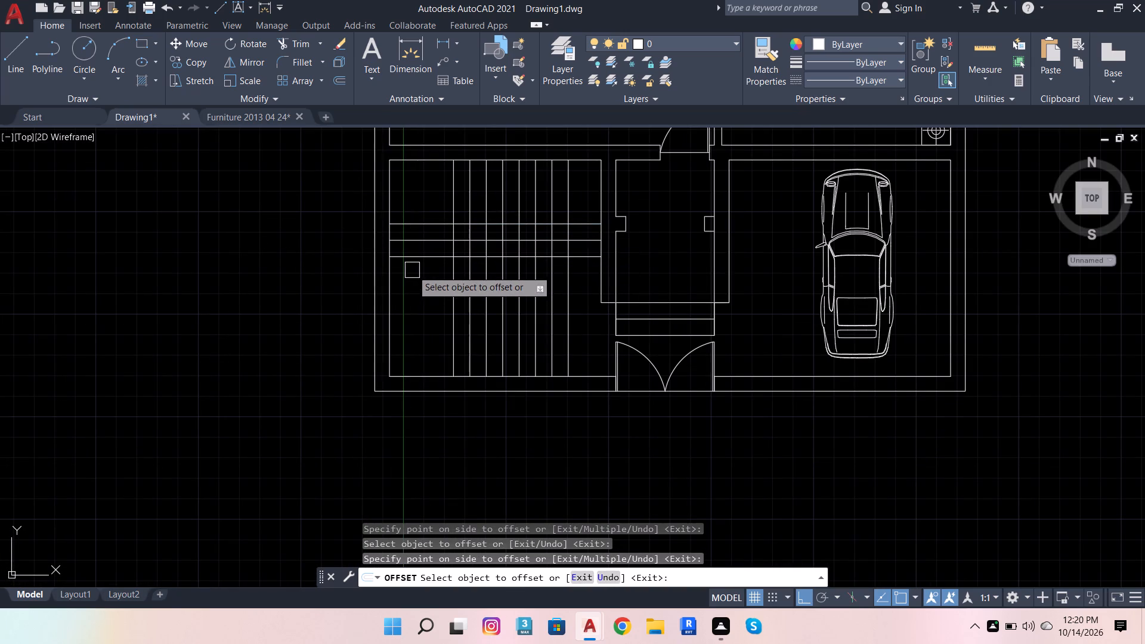
pyautogui.click(416, 262)
pyautogui.click(426, 291)
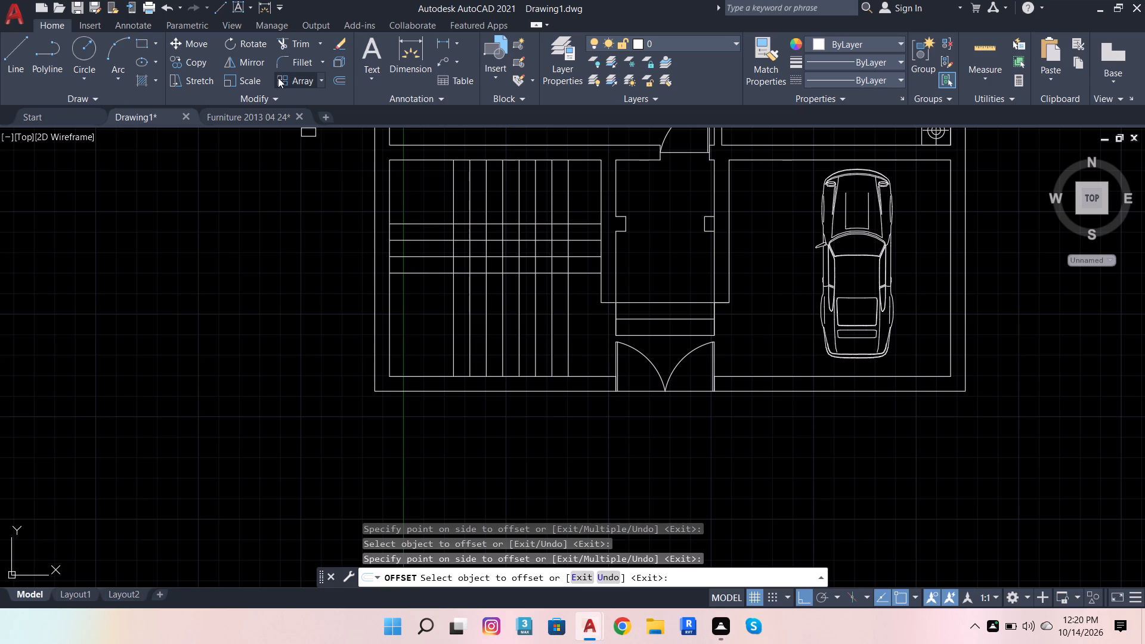
# Trim the three lower horizontal tread lines east of the last vertical tread line.
pyautogui.click(299, 43)
pyautogui.scroll(2, 626, 262)
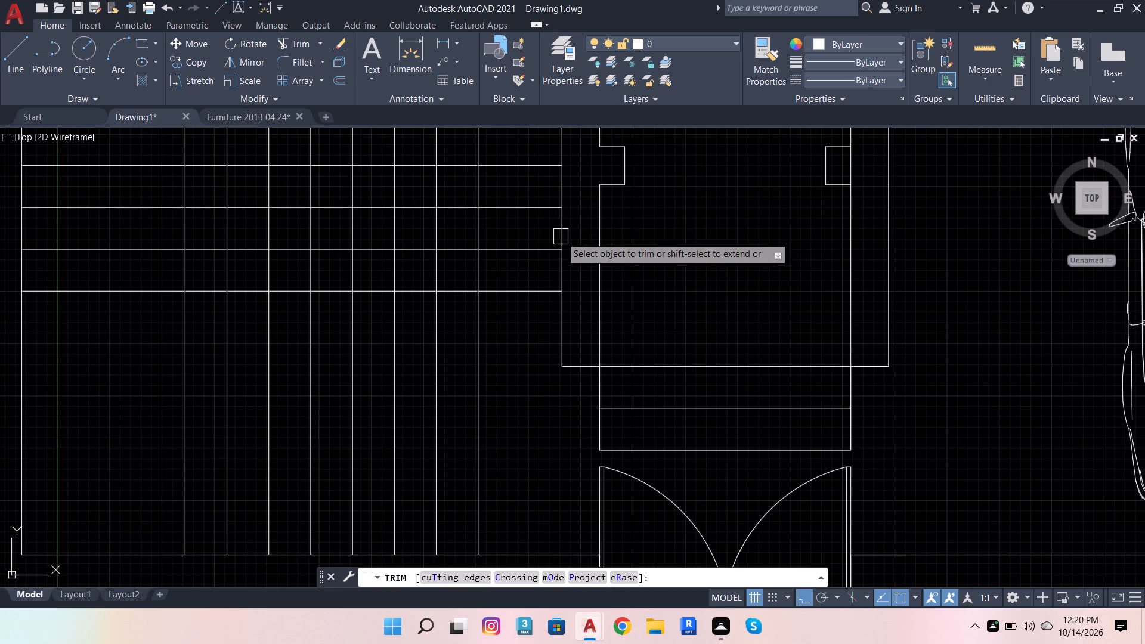
pyautogui.moveTo(522, 197); pyautogui.dragTo(520, 308)
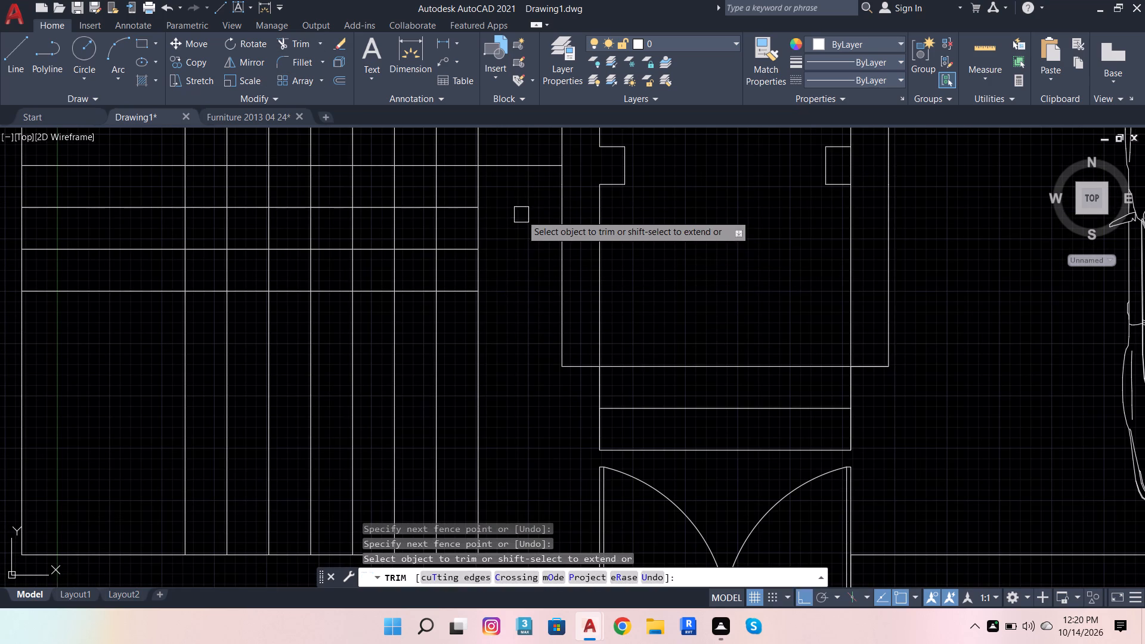
# Trim the upper flight's tread lines at the horizontal stair line and the lower flight's tread lines at the vertical stair line.
pyautogui.moveTo(515, 195); pyautogui.dragTo(506, 190)
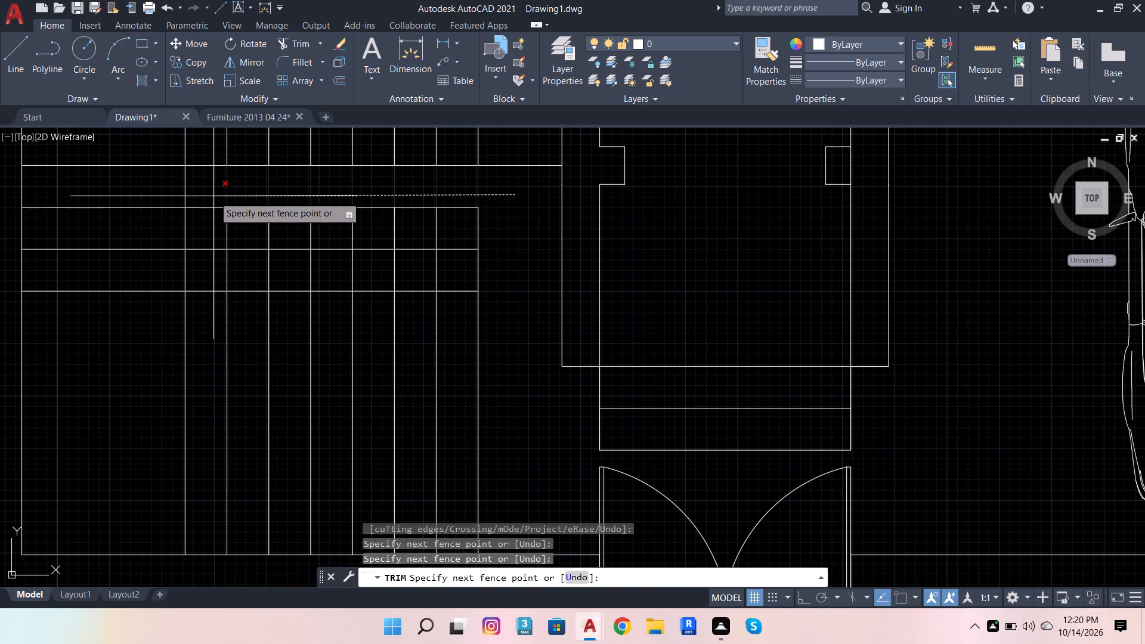
pyautogui.click(213, 196)
pyautogui.click(213, 196)
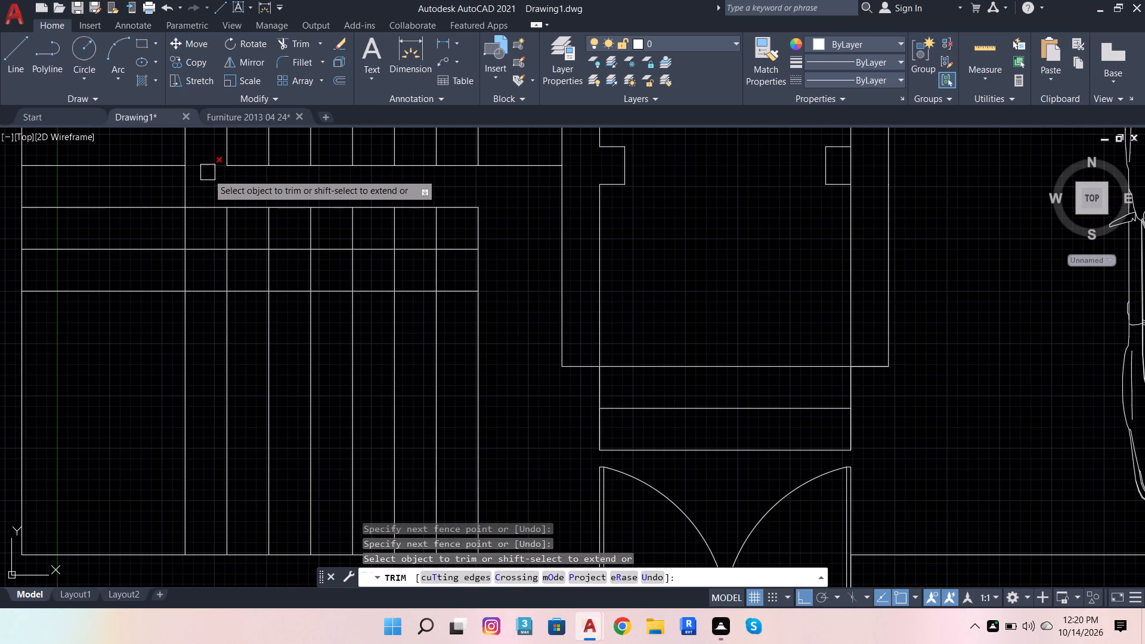
pyautogui.click(208, 179)
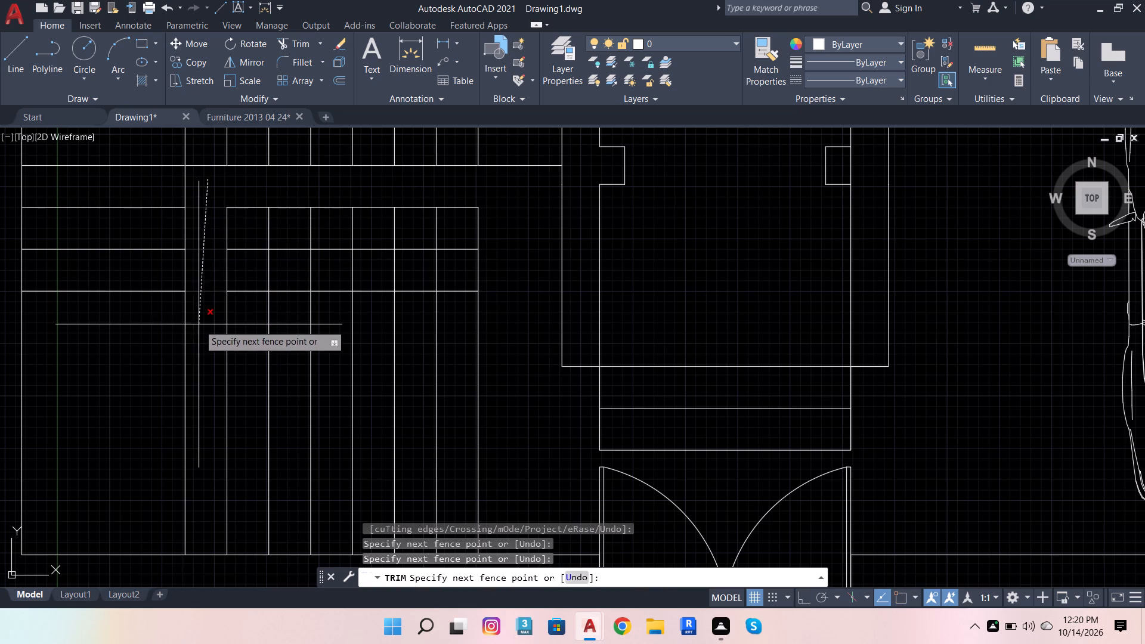
pyautogui.click(199, 325)
# Trim away all leftover tread line fragments in the garden area south and east of the two stair flights.
pyautogui.click(215, 203)
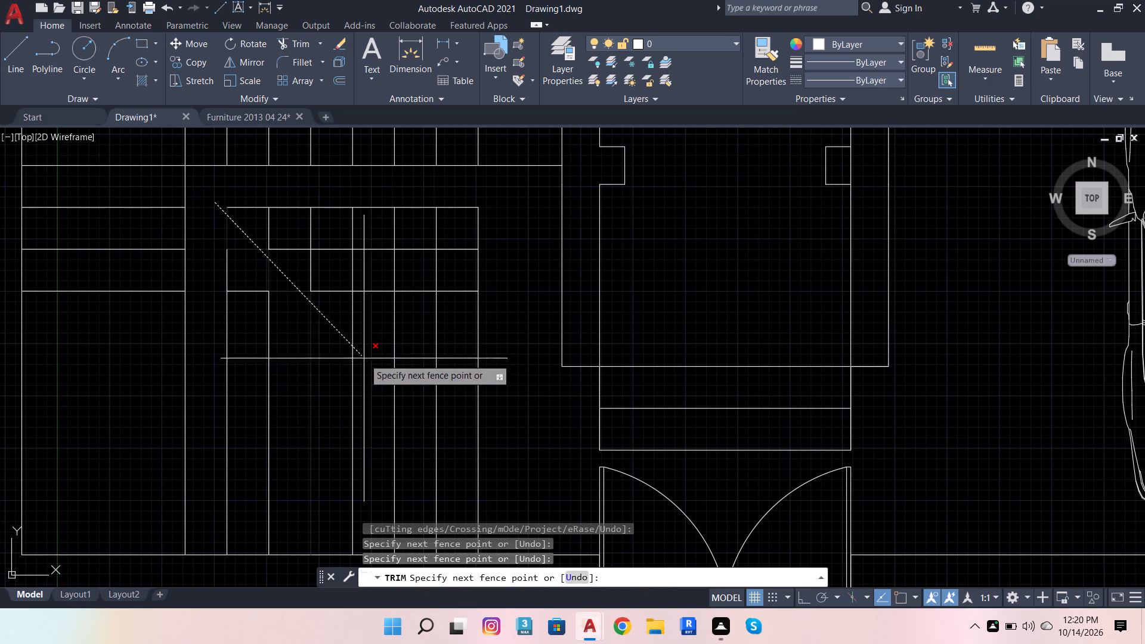
pyautogui.click(462, 448)
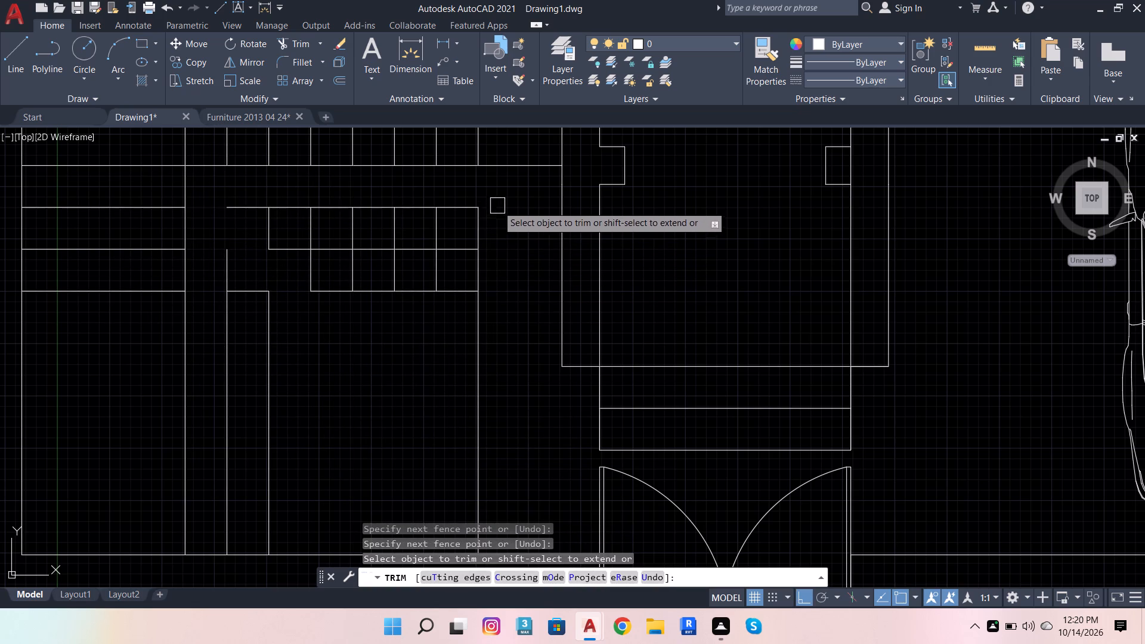
pyautogui.moveTo(499, 205); pyautogui.dragTo(323, 330)
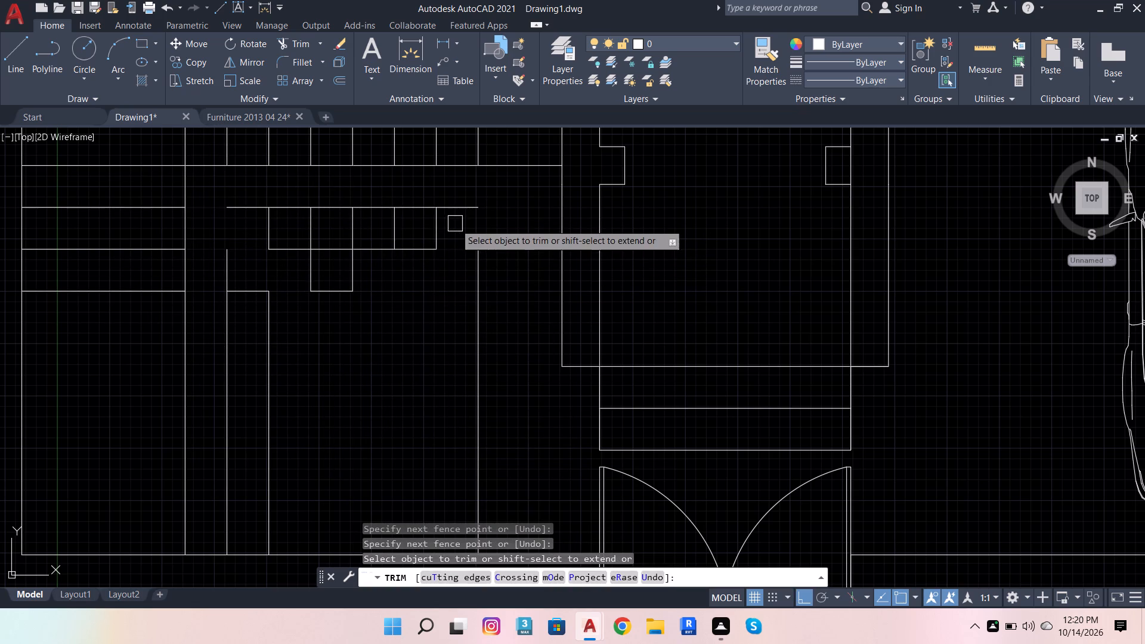
pyautogui.click(470, 229)
pyautogui.click(244, 230)
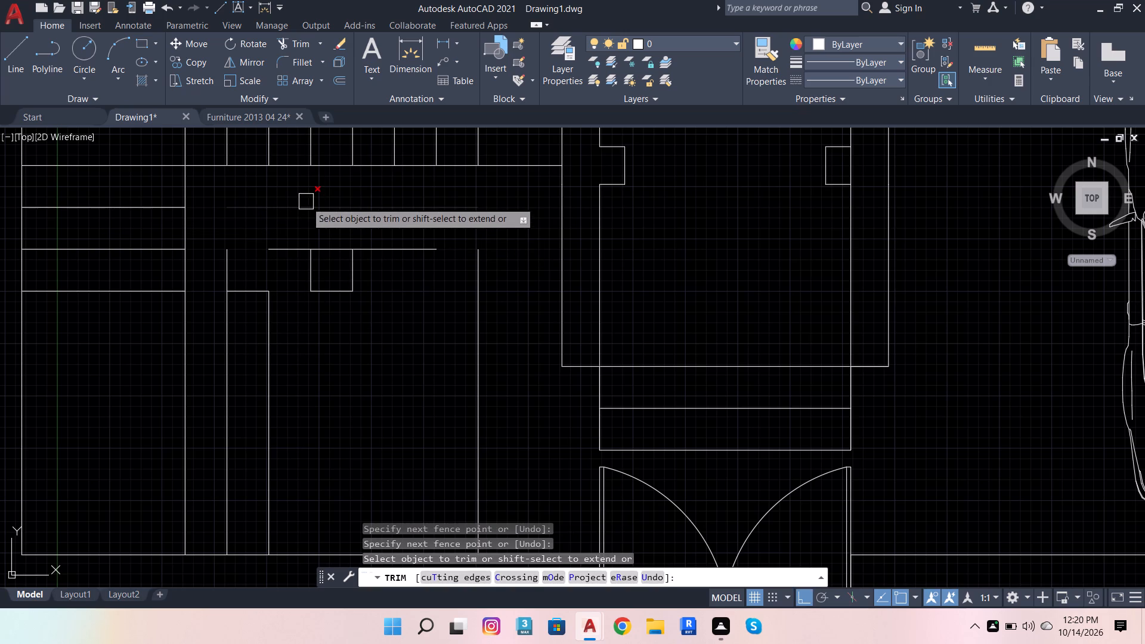
pyautogui.click(336, 202)
pyautogui.click(339, 243)
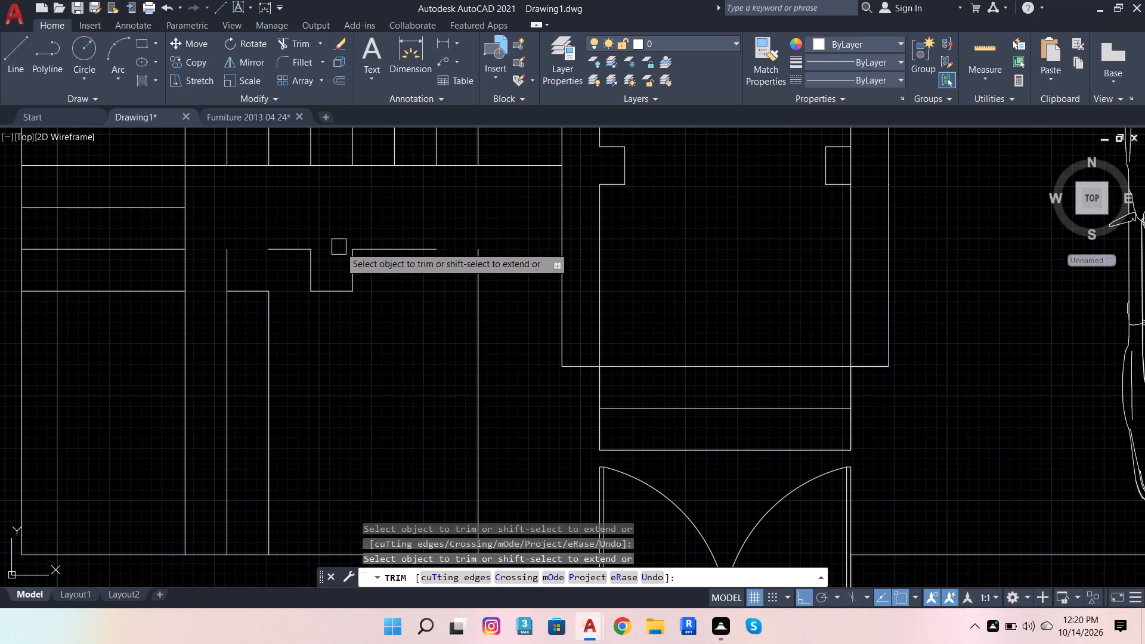
pyautogui.click(360, 249)
pyautogui.click(376, 249)
pyautogui.click(317, 274)
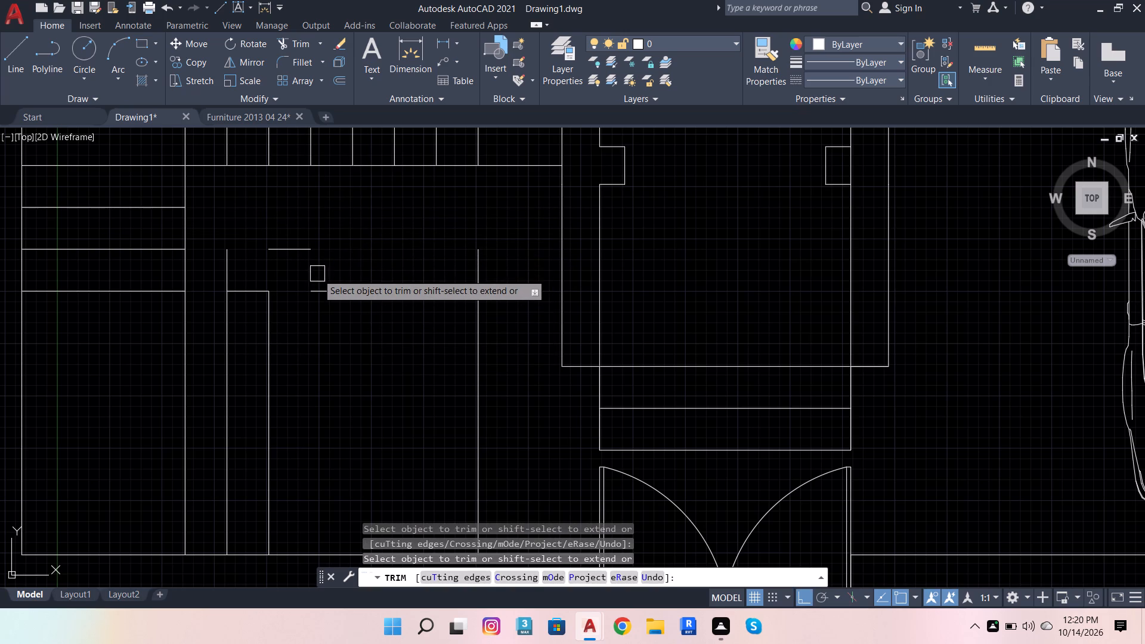
pyautogui.click(304, 259)
pyautogui.click(295, 239)
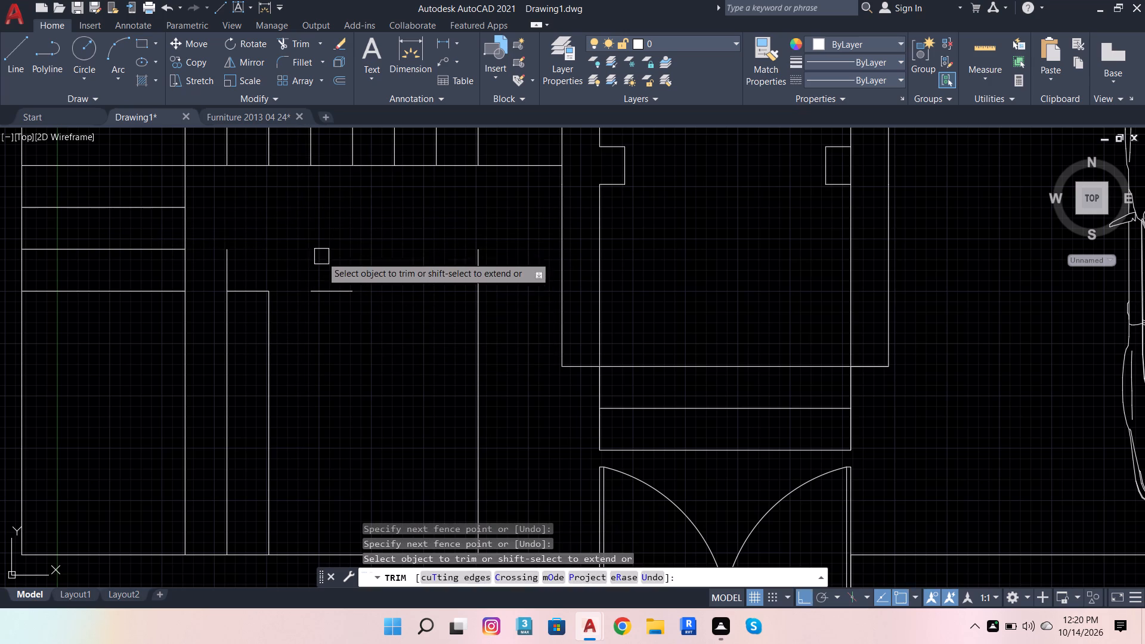
pyautogui.click(334, 266)
pyautogui.click(342, 298)
pyautogui.click(259, 284)
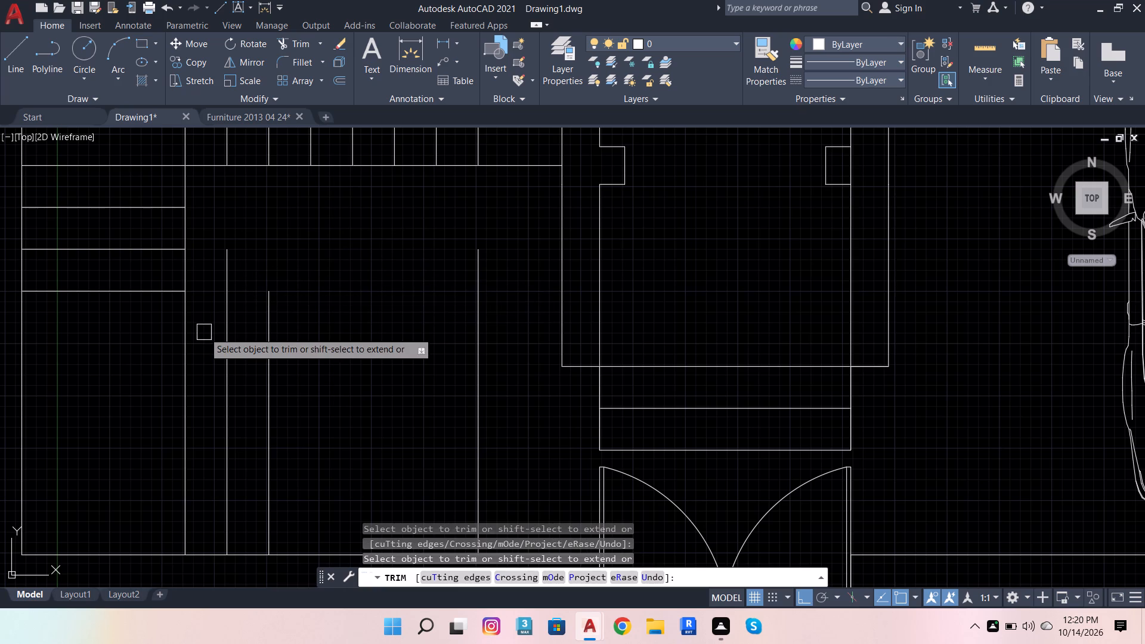
pyautogui.click(204, 333)
pyautogui.click(482, 348)
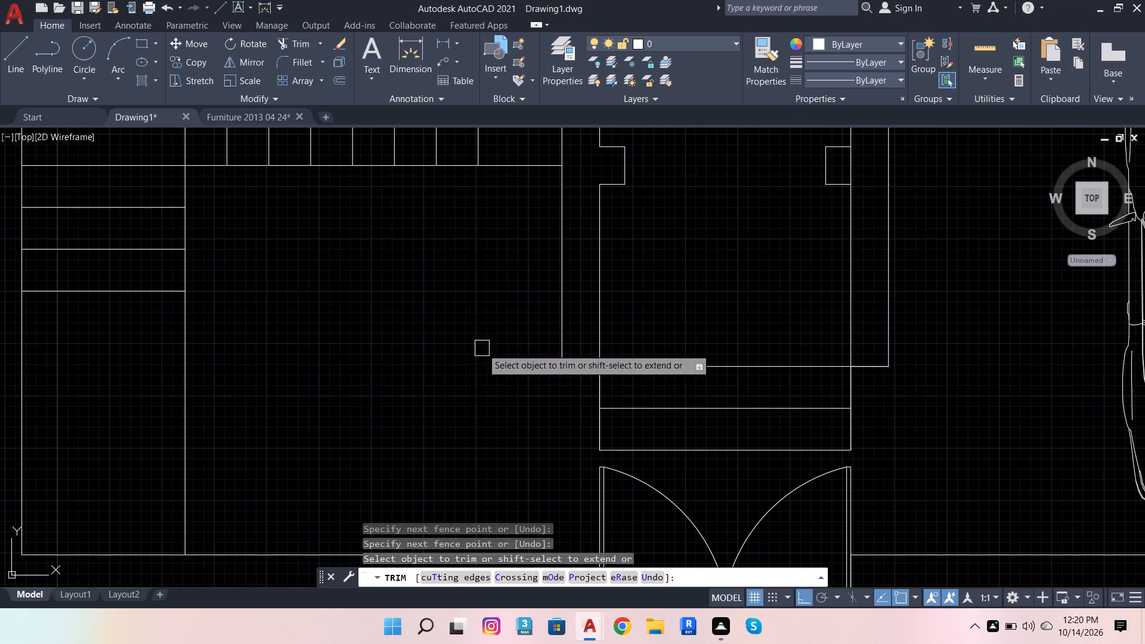
# Trim the vertical stair line below the lowest tread and the horizontal stair line east of the upper flight's last tread.
pyautogui.click(178, 395)
pyautogui.scroll(-2, 350, 356)
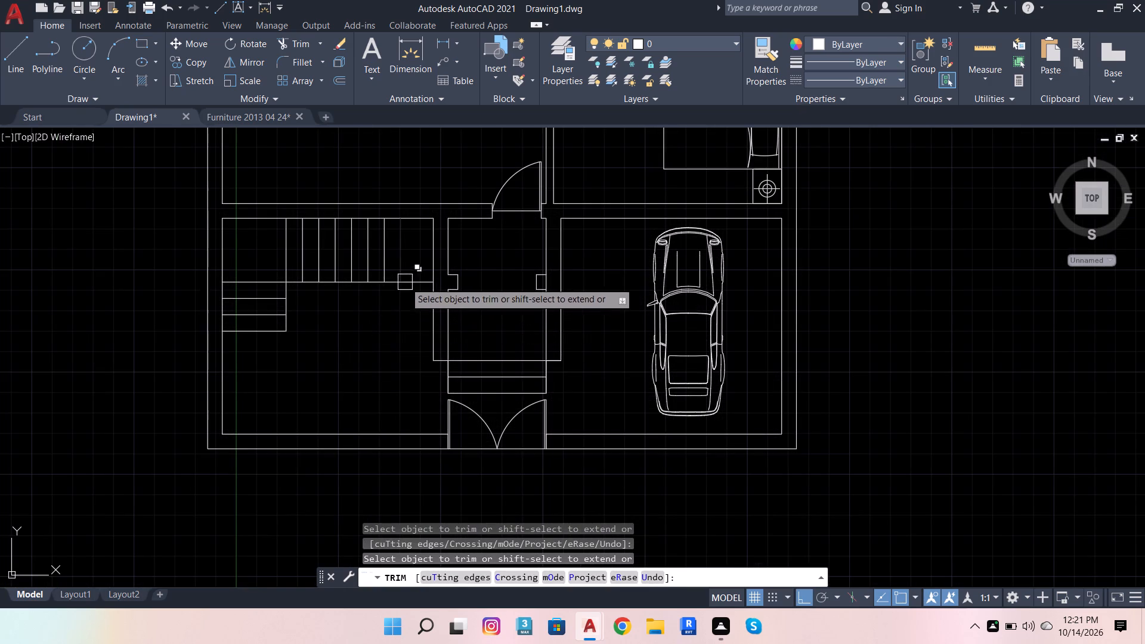
pyautogui.click(424, 281)
pyautogui.scroll(-3, 315, 353)
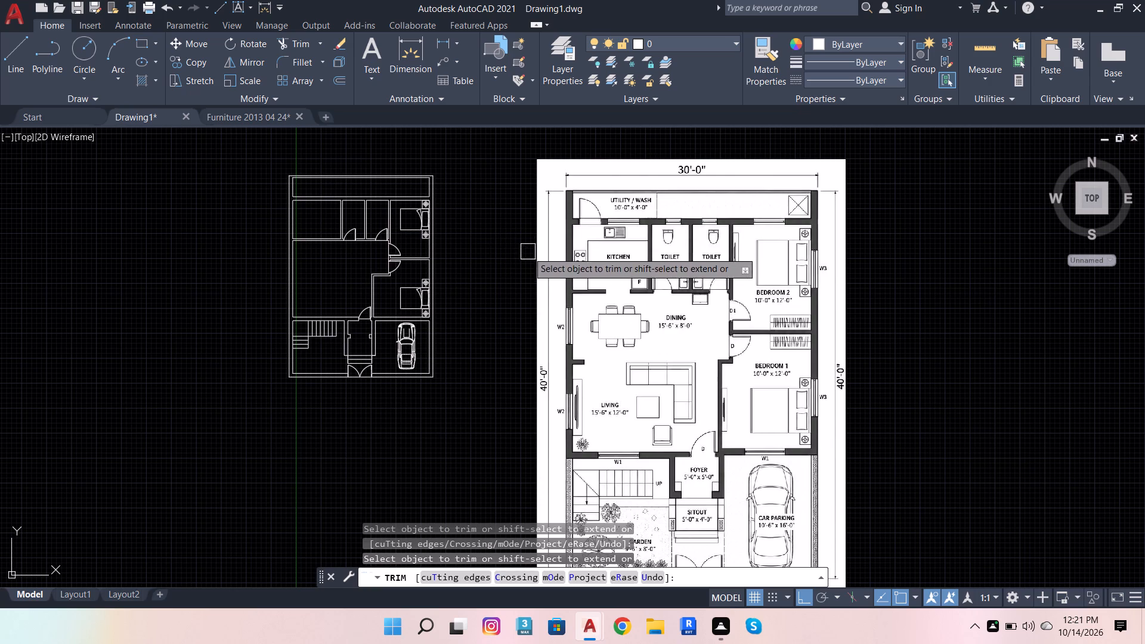
pyautogui.scroll(5, 398, 325)
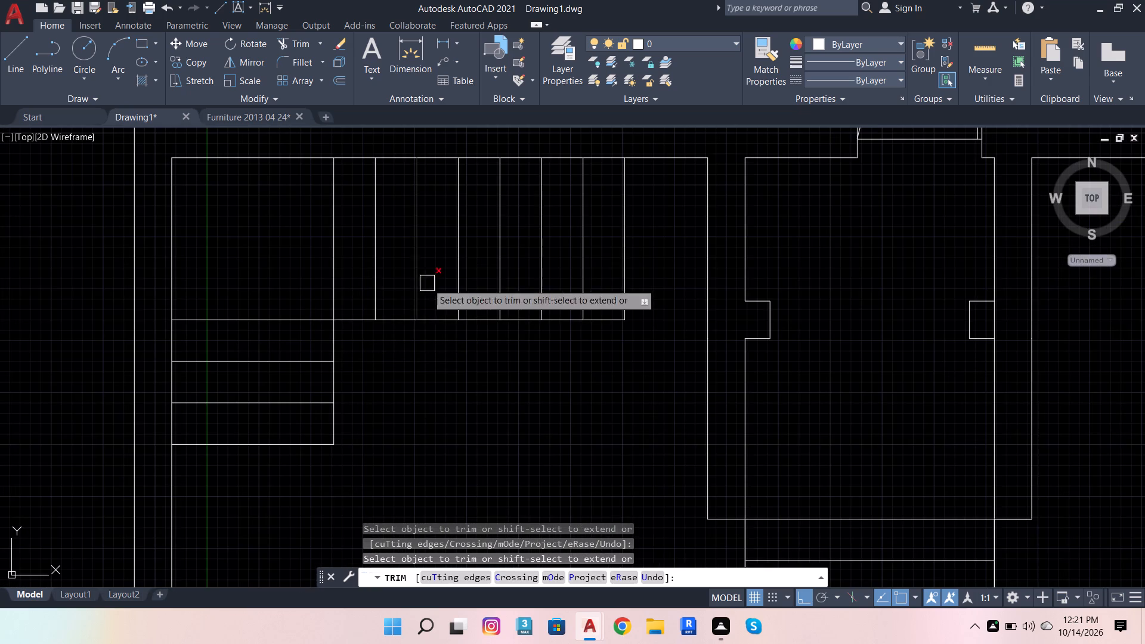
pyautogui.press('Escape')
pyautogui.press('Escape')
pyautogui.press('Escape')
pyautogui.press('Escape')
pyautogui.press('Escape')
# Trim the wall line segment crossing the east column projection between the foyer and sitout.
pyautogui.scroll(-4, 451, 313)
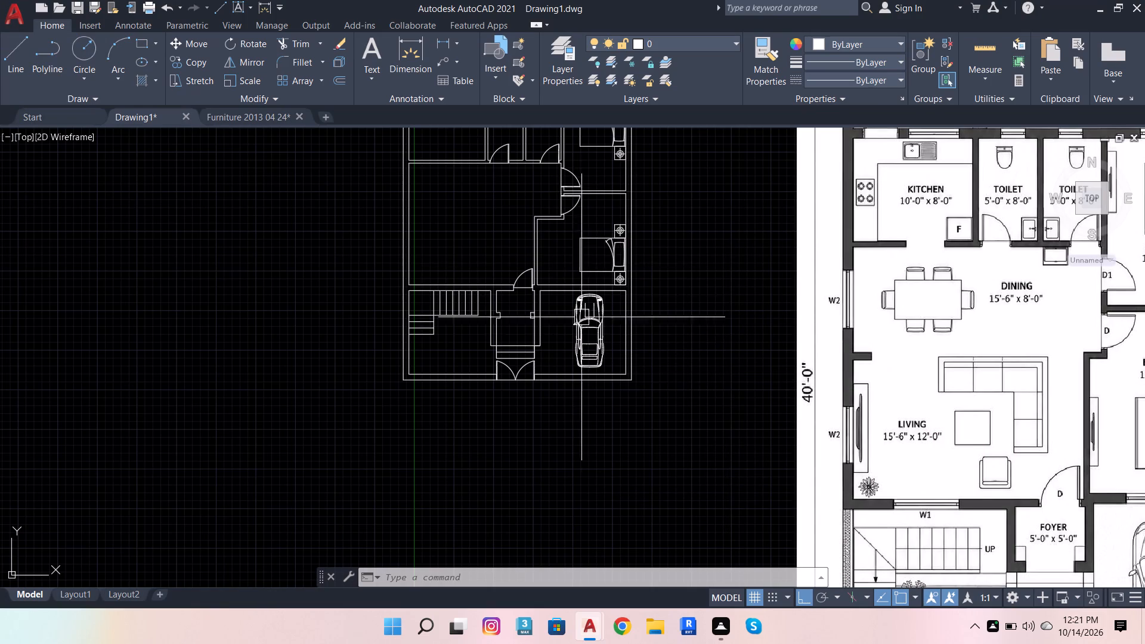
pyautogui.scroll(-1, 583, 333)
pyautogui.scroll(2, 532, 323)
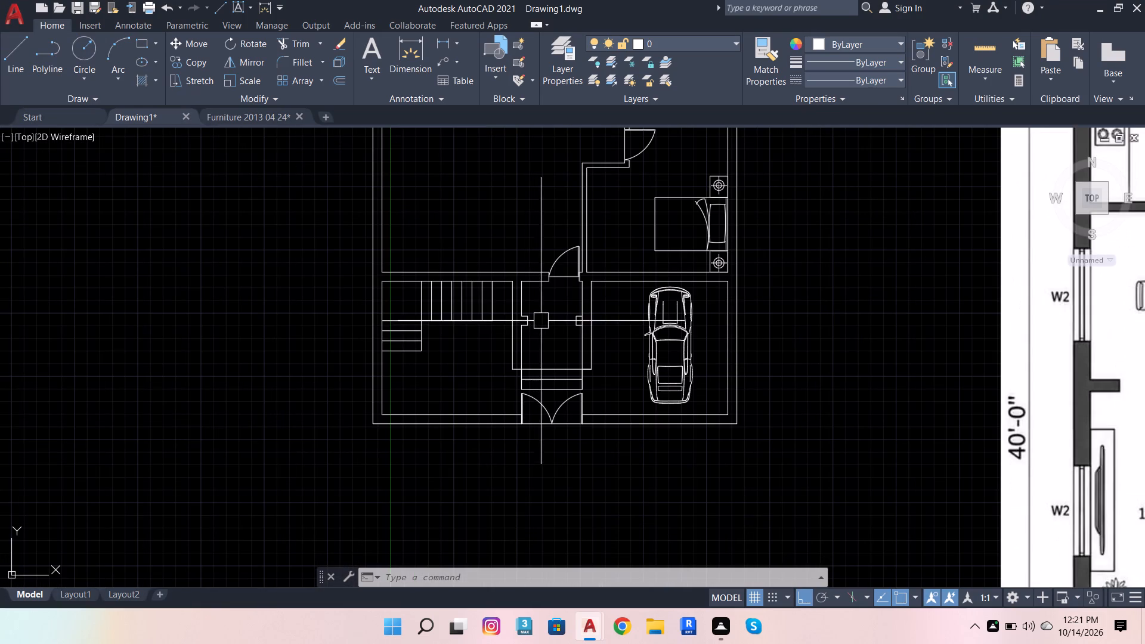
pyautogui.scroll(1, 564, 326)
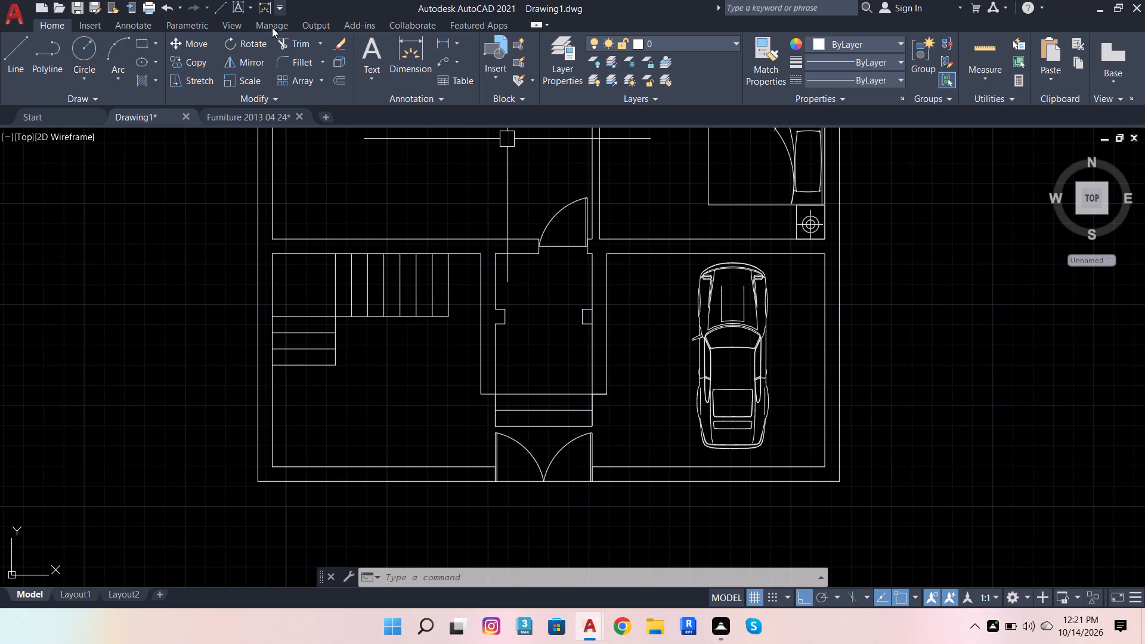
pyautogui.click(305, 40)
pyautogui.scroll(3, 557, 274)
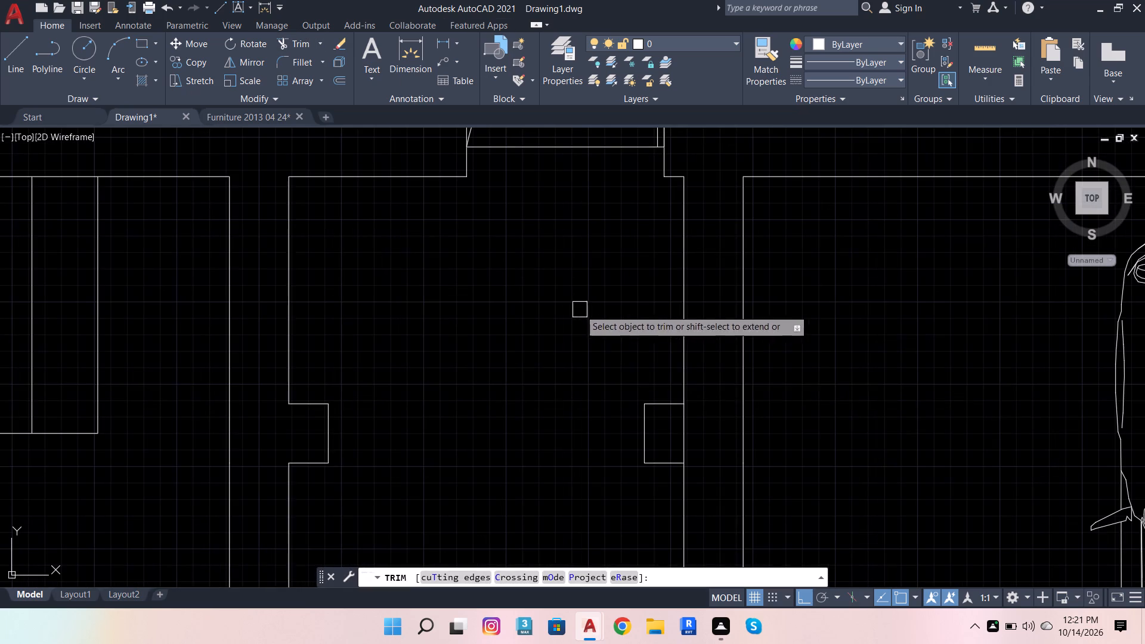
pyautogui.click(686, 423)
pyautogui.scroll(-5, 700, 384)
pyautogui.scroll(1, 769, 320)
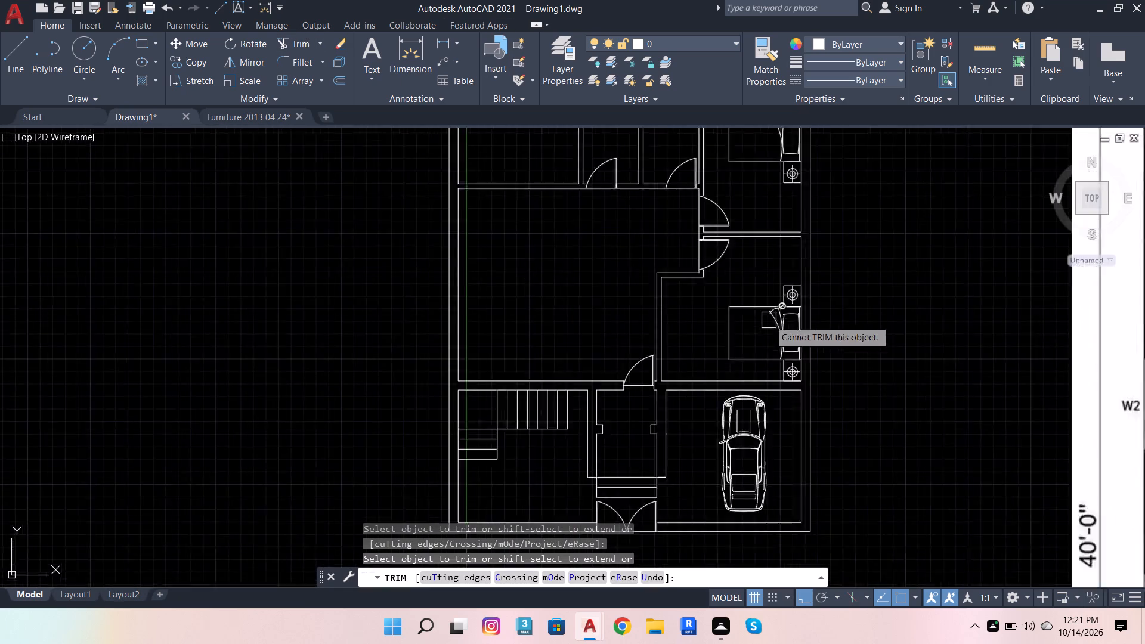
pyautogui.scroll(2, 769, 320)
pyautogui.scroll(-3, 725, 374)
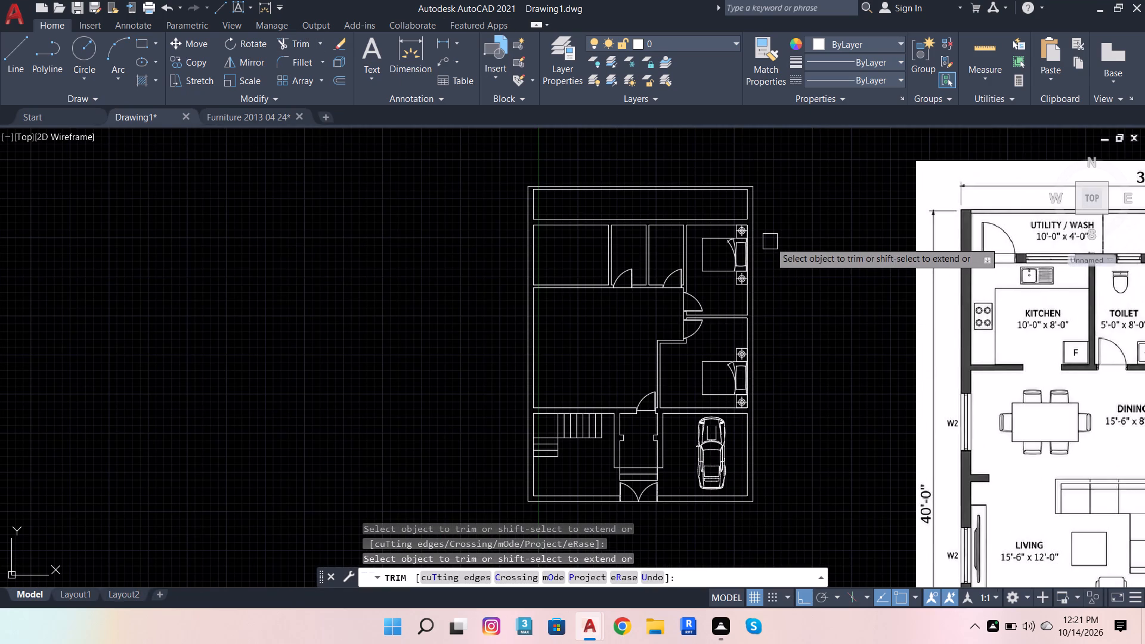
pyautogui.press('Escape')
pyautogui.press('Escape')
pyautogui.press('Escape')
pyautogui.press('Escape')
pyautogui.press('Escape')
pyautogui.press('Escape')
pyautogui.press('Escape')
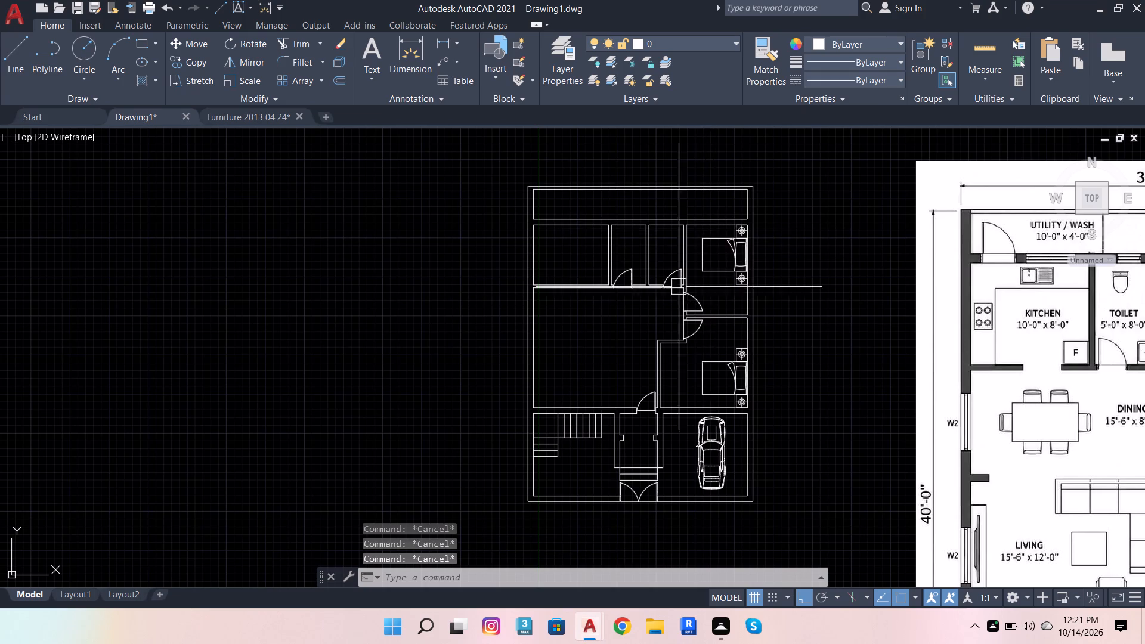
pyautogui.scroll(-2, 635, 299)
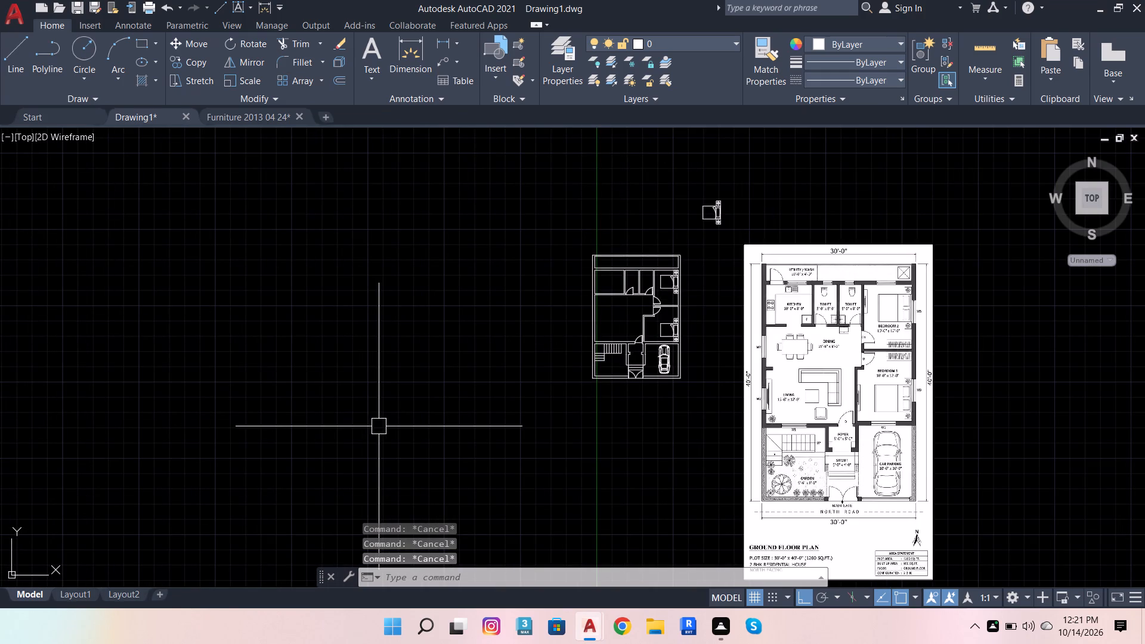